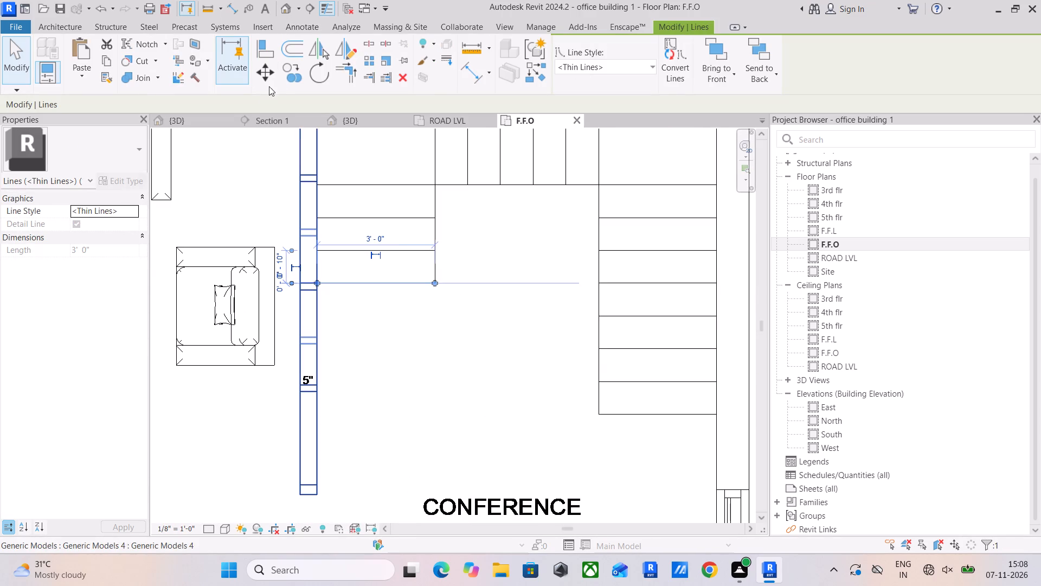
# Copy the lowest tread line of the flight along the partition 10" further down the flight.
pyautogui.click(283, 76)
pyautogui.click(432, 246)
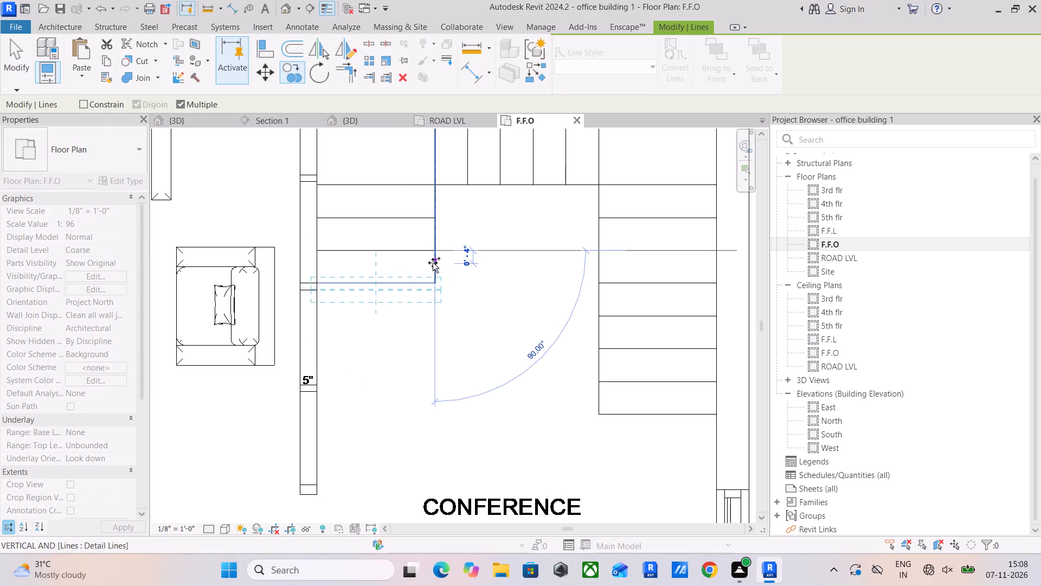
pyautogui.click(438, 289)
pyautogui.press('Escape')
pyautogui.press('Escape')
# Extend the partition flight's inner edge line down to its new lowest tread line.
pyautogui.click(438, 271)
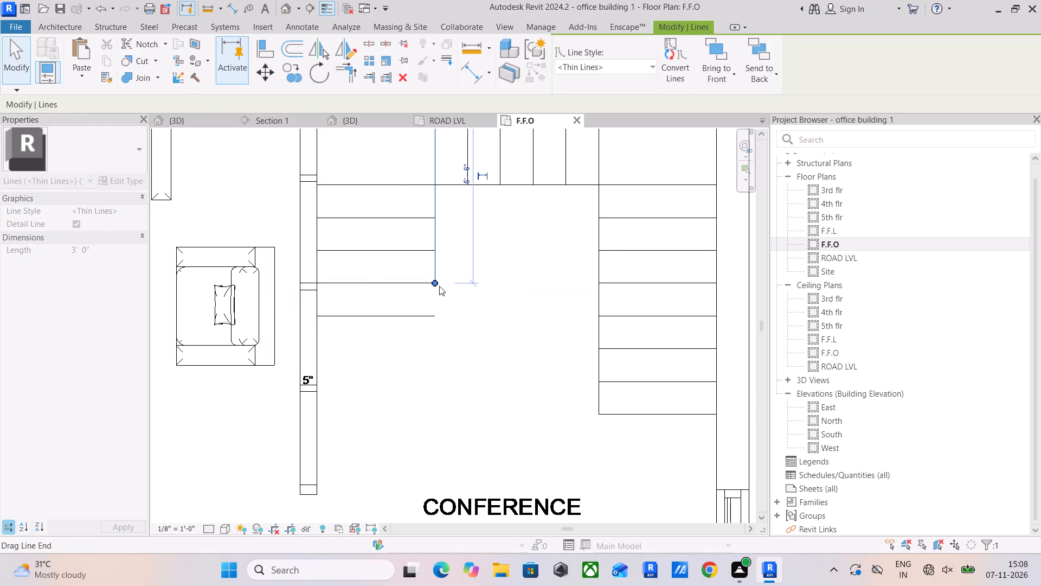
pyautogui.moveTo(437, 283); pyautogui.dragTo(433, 316)
pyautogui.press('Escape')
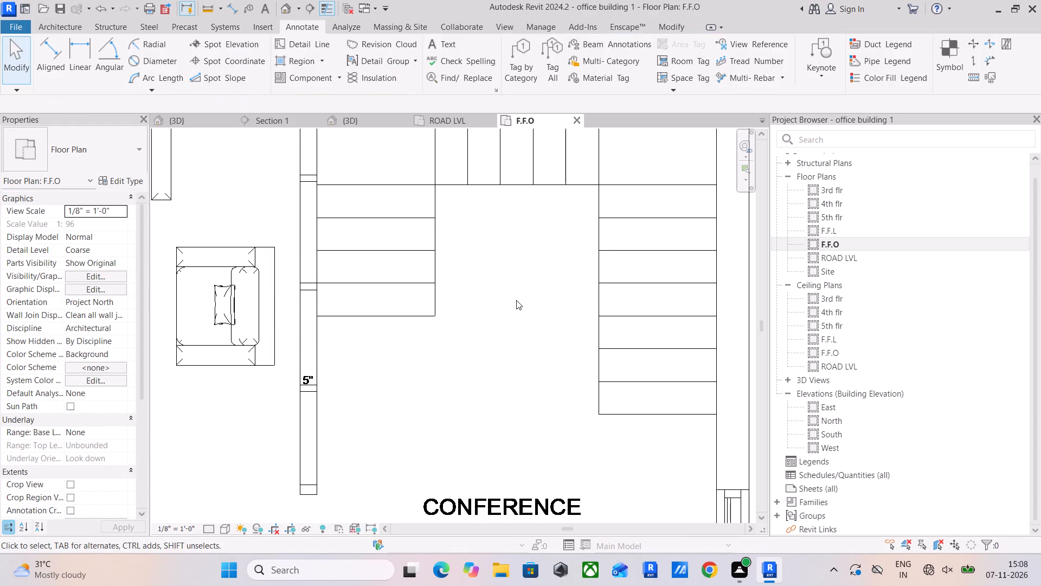
# Start a sketched stair run and draw its outer boundary along the exterior wall, director room wall and partition, over the detail lines.
pyautogui.scroll(-6, 516, 300)
pyautogui.moveTo(523, 300); pyautogui.dragTo(523, 320, button='middle')
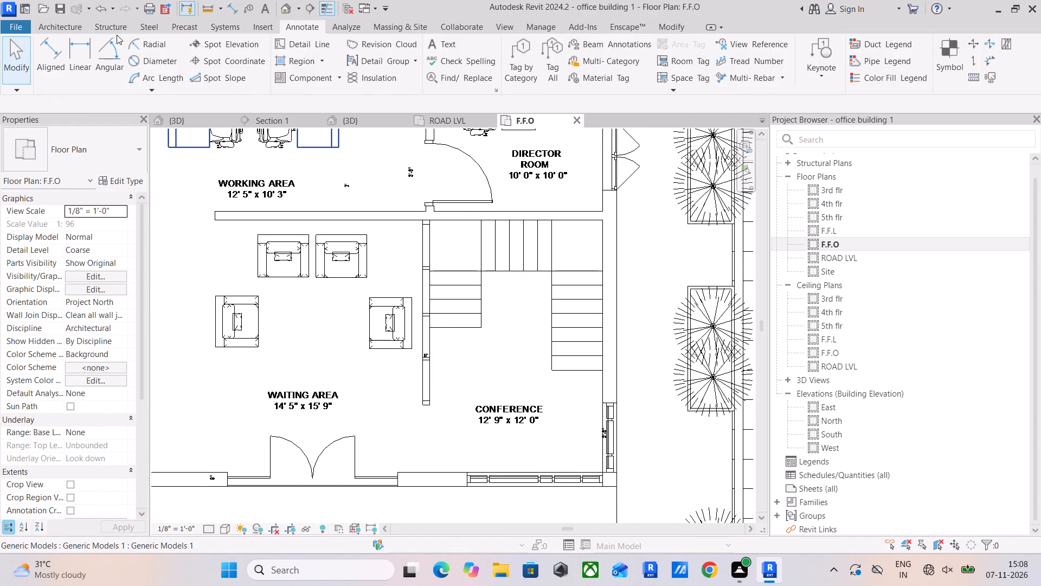
pyautogui.click(65, 28)
pyautogui.click(496, 61)
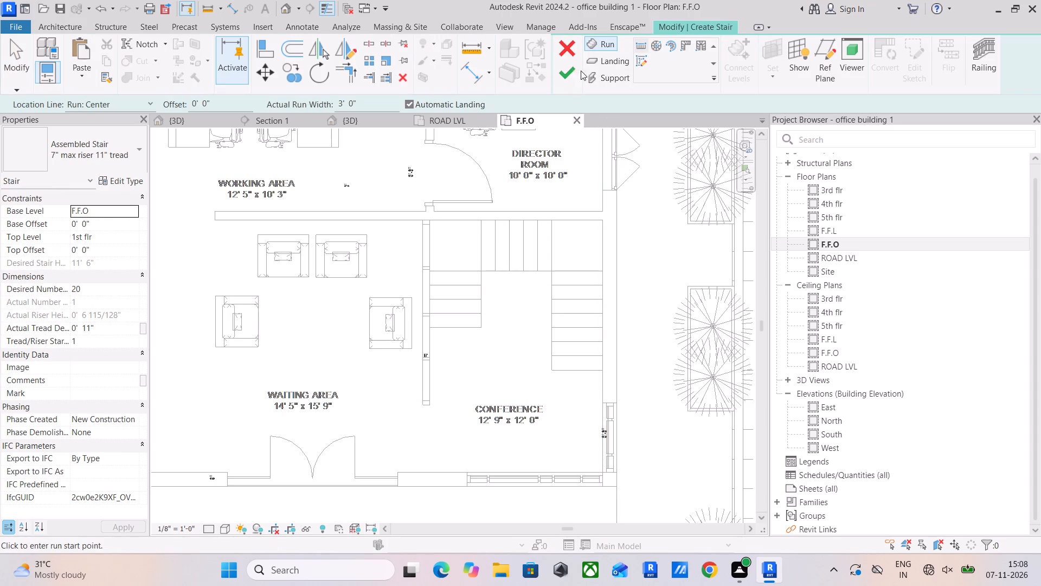
pyautogui.click(640, 58)
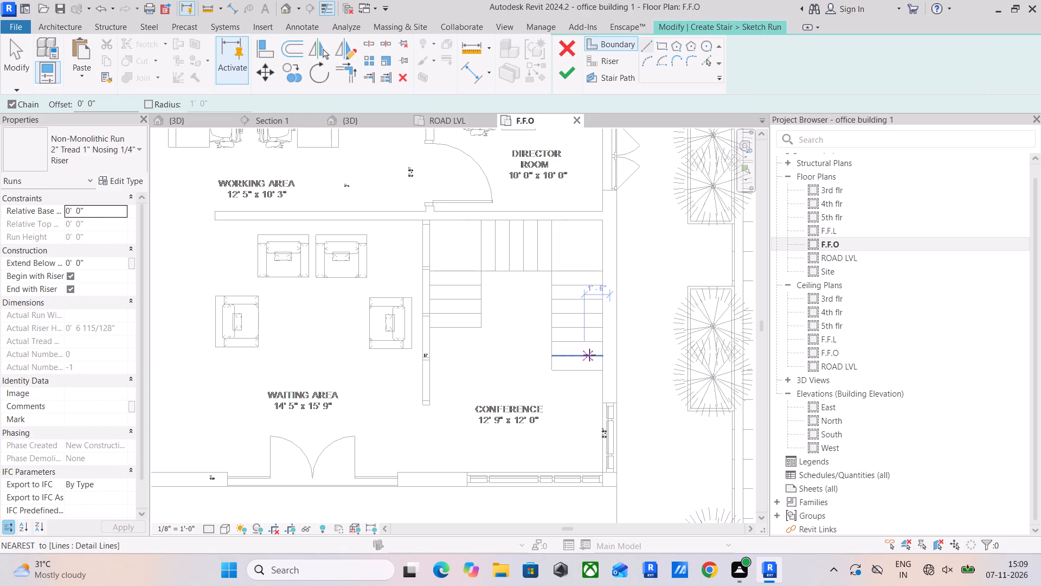
pyautogui.scroll(5, 589, 355)
pyautogui.moveTo(613, 389); pyautogui.dragTo(618, 371)
pyautogui.scroll(-1, 628, 260)
pyautogui.moveTo(628, 260); pyautogui.dragTo(630, 460, button='middle')
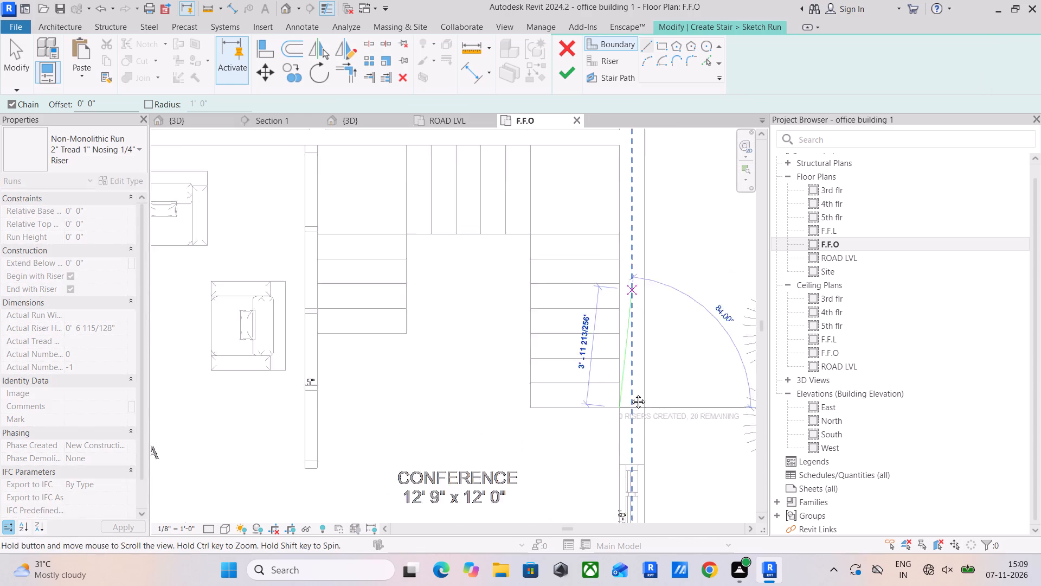
pyautogui.moveTo(630, 460); pyautogui.dragTo(629, 471, button='middle')
pyautogui.click(617, 320)
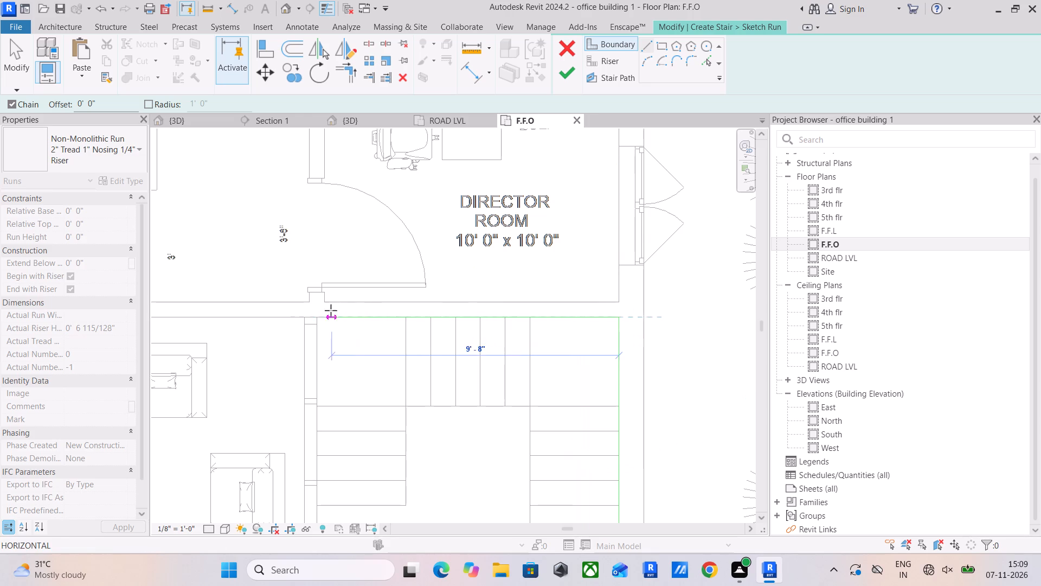
pyautogui.click(320, 316)
pyautogui.moveTo(324, 340); pyautogui.dragTo(348, 222, button='middle')
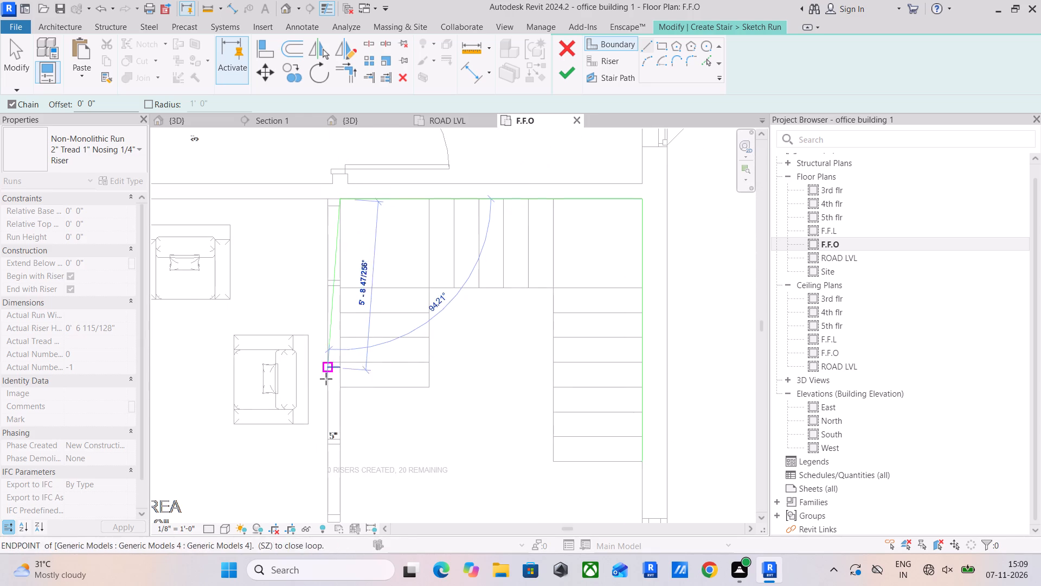
pyautogui.click(339, 388)
pyautogui.press('Escape')
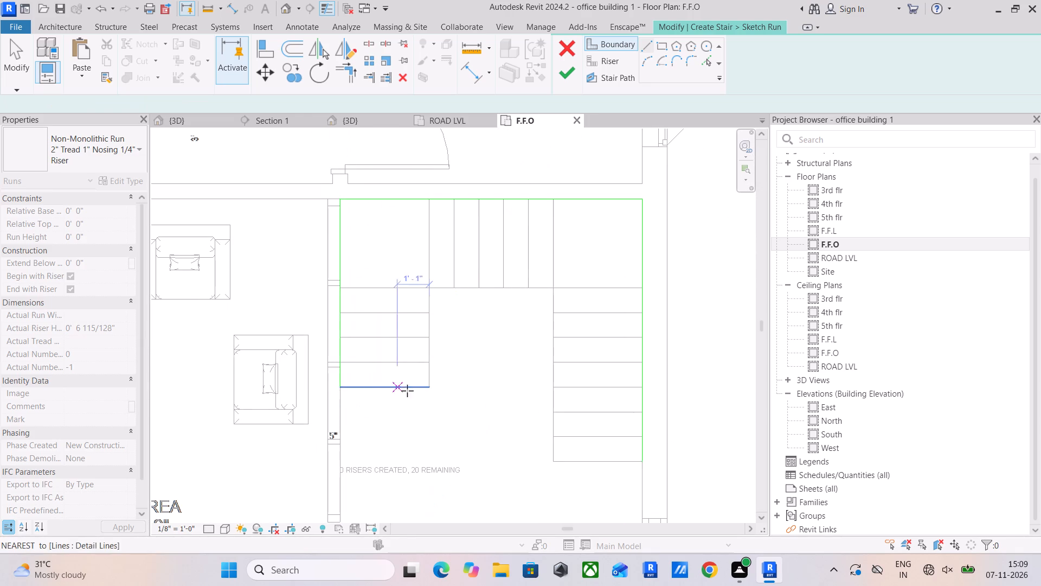
# Draw the run's inner boundary around the stairwell, from the partition flight's lowest tread to the exterior-wall flight's, with a 5' 10" final segment.
pyautogui.moveTo(429, 390); pyautogui.dragTo(431, 361)
pyautogui.click(435, 286)
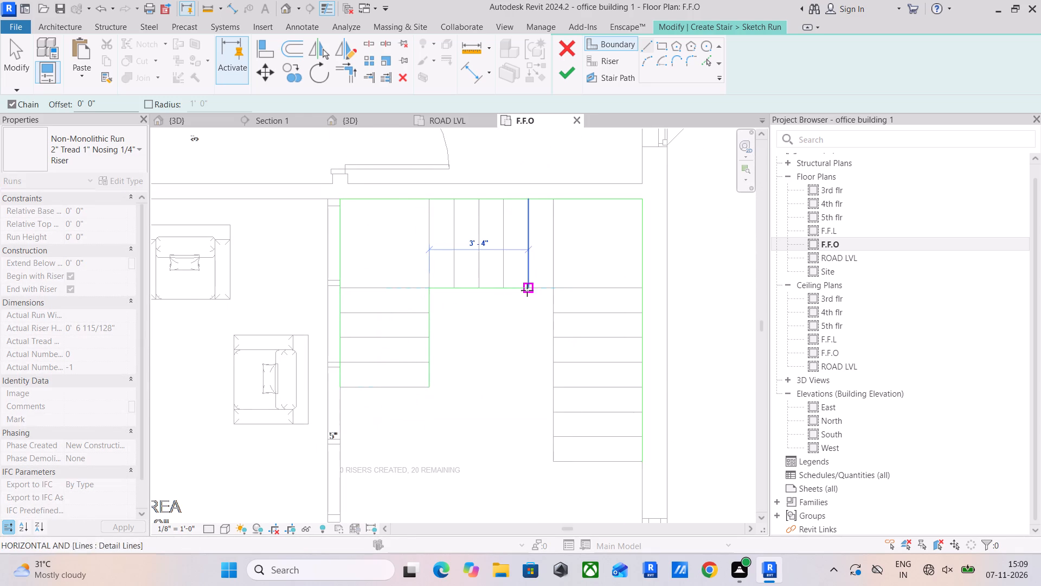
pyautogui.click(551, 292)
pyautogui.click(551, 464)
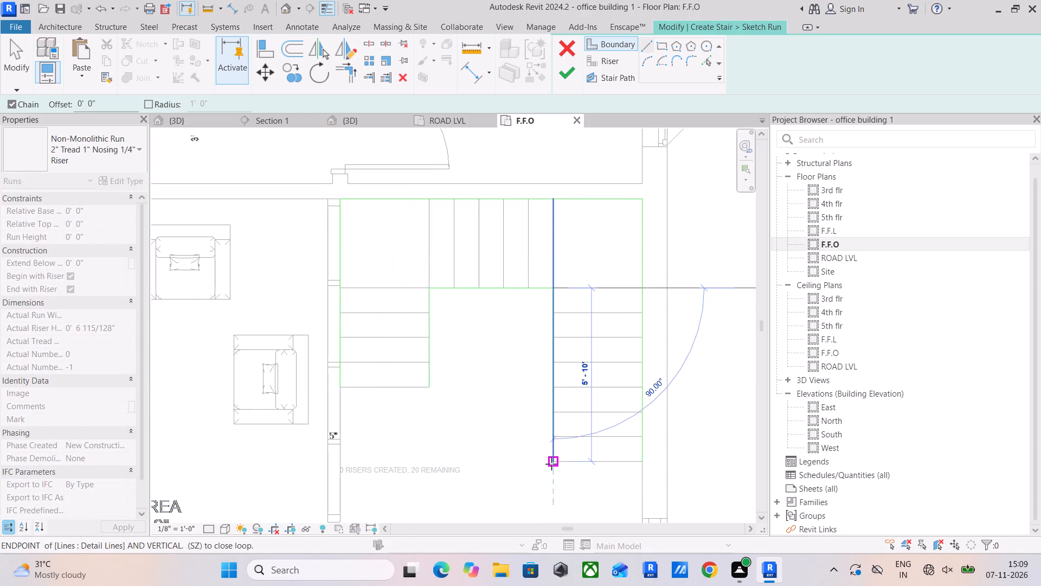
pyautogui.press('Escape')
# Draw a 3' riser line across the lowest tread line of the flight along the exterior wall.
pyautogui.scroll(-1, 557, 334)
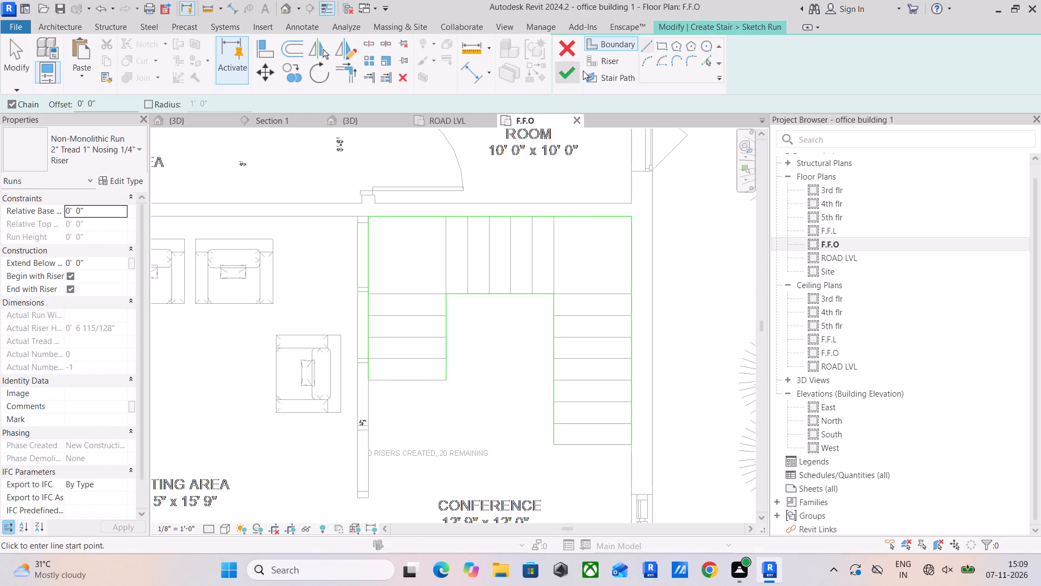
pyautogui.click(600, 63)
pyautogui.moveTo(552, 449); pyautogui.dragTo(557, 449)
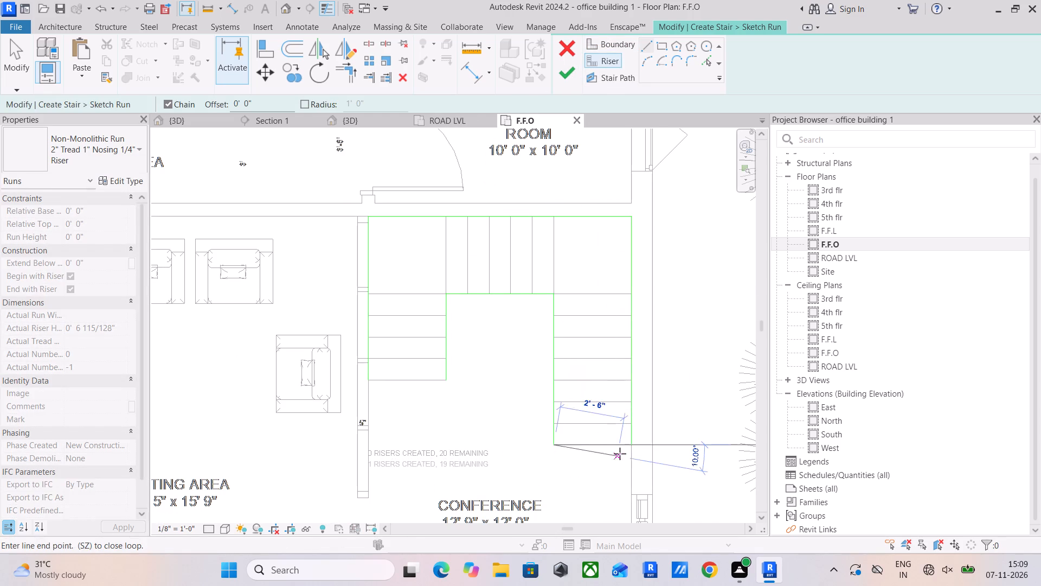
pyautogui.click(628, 447)
pyautogui.press('Escape')
pyautogui.press('Escape')
pyautogui.press('Escape')
# Copy the riser seven times at 10" spacing up the exterior-wall flight, onto each tread line up to the corner landing.
pyautogui.click(592, 447)
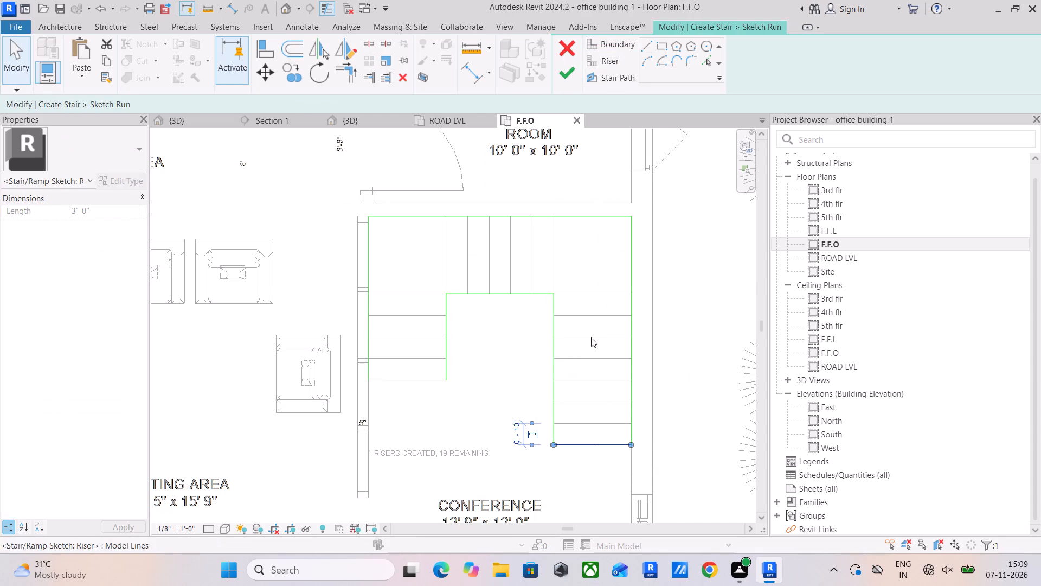
pyautogui.click(292, 75)
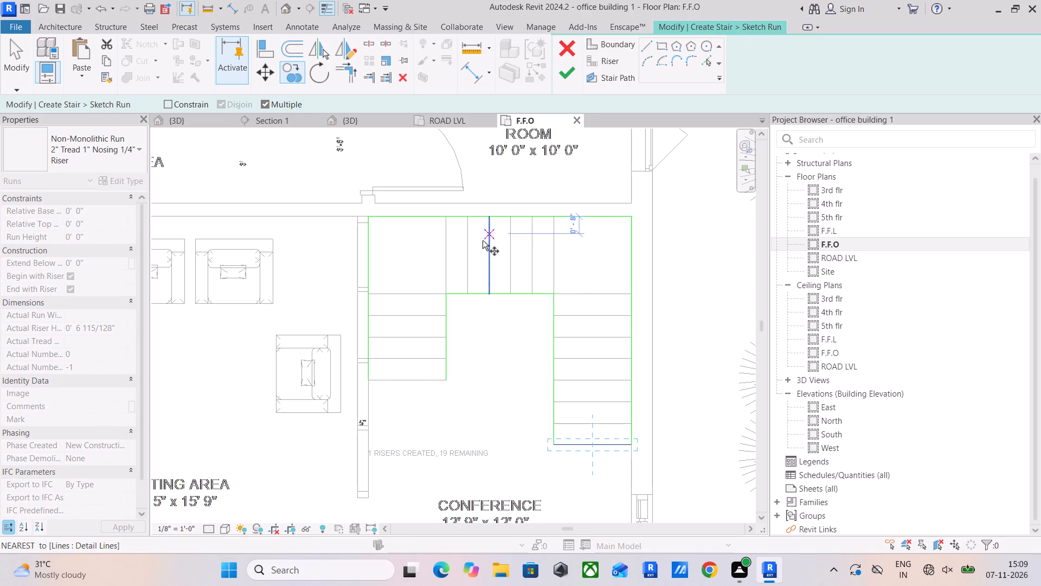
pyautogui.scroll(5, 530, 452)
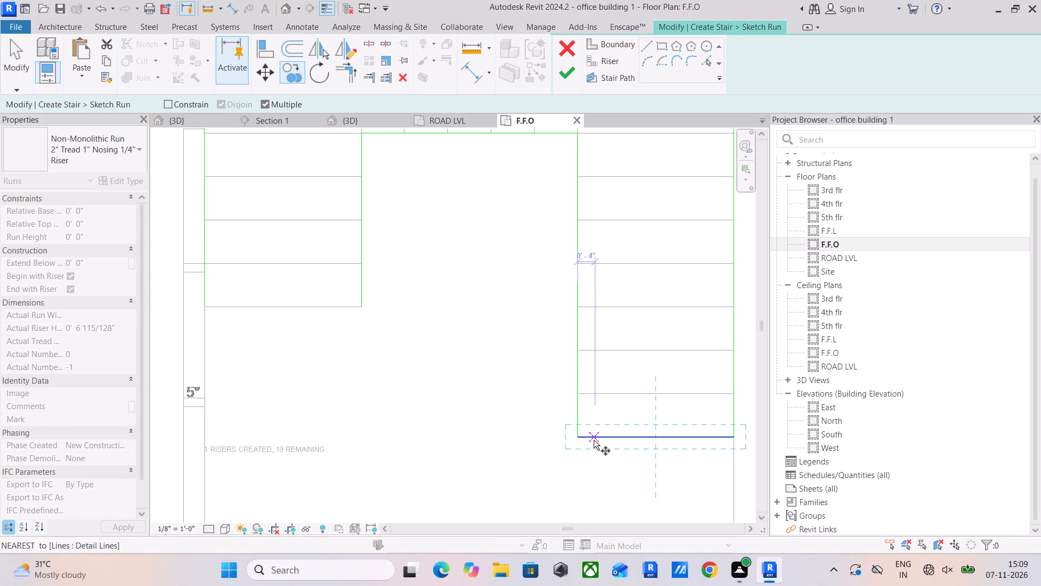
pyautogui.click(580, 437)
pyautogui.click(577, 398)
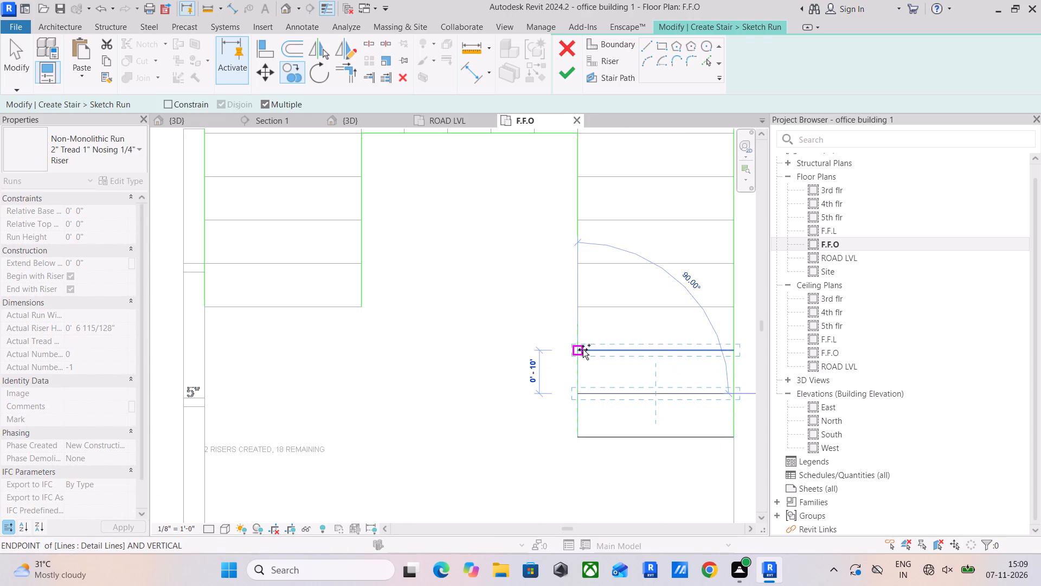
pyautogui.click(583, 349)
pyautogui.click(577, 305)
pyautogui.scroll(1, 577, 305)
pyautogui.moveTo(576, 310); pyautogui.dragTo(577, 409, button='middle')
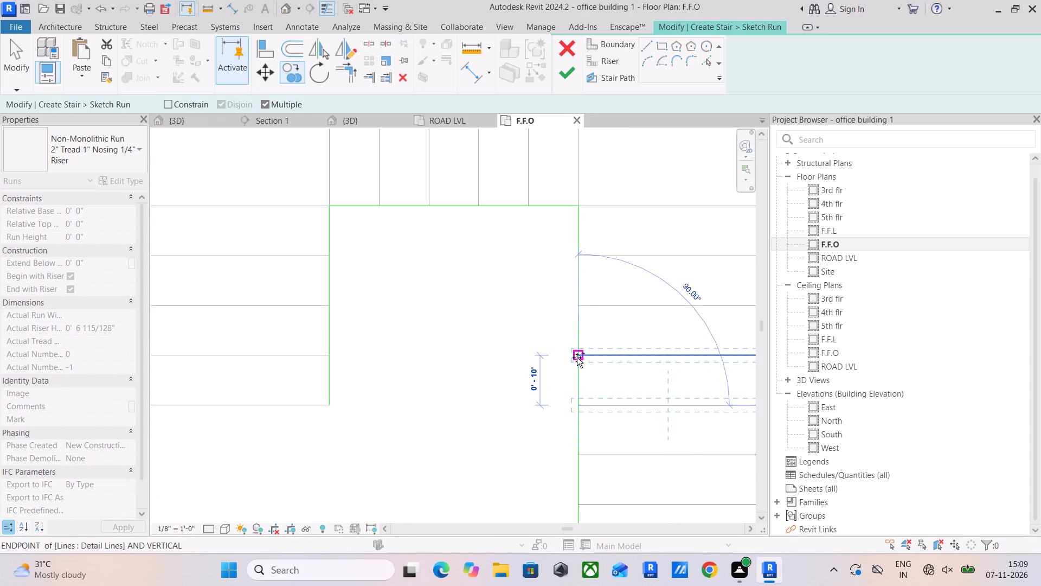
pyautogui.click(579, 358)
pyautogui.click(582, 305)
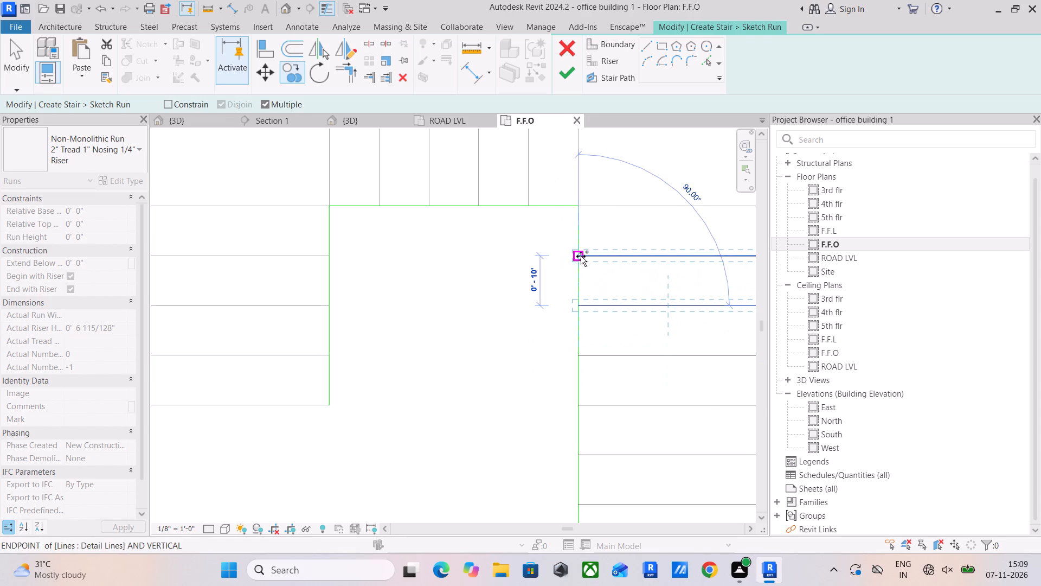
pyautogui.click(578, 256)
pyautogui.click(579, 207)
# Copy the riser onto the five tread lines of the partition flight, from the landing edge down to the lowest tread.
pyautogui.moveTo(290, 211); pyautogui.dragTo(616, 318, button='middle')
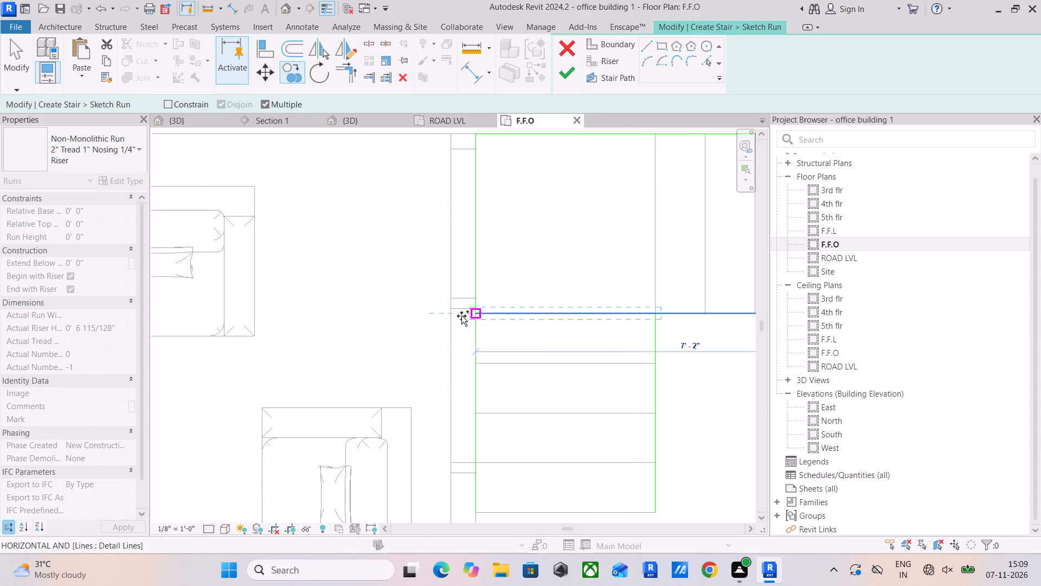
pyautogui.click(473, 314)
pyautogui.click(473, 362)
pyautogui.moveTo(474, 362); pyautogui.dragTo(481, 302, button='middle')
pyautogui.click(485, 355)
pyautogui.click(487, 404)
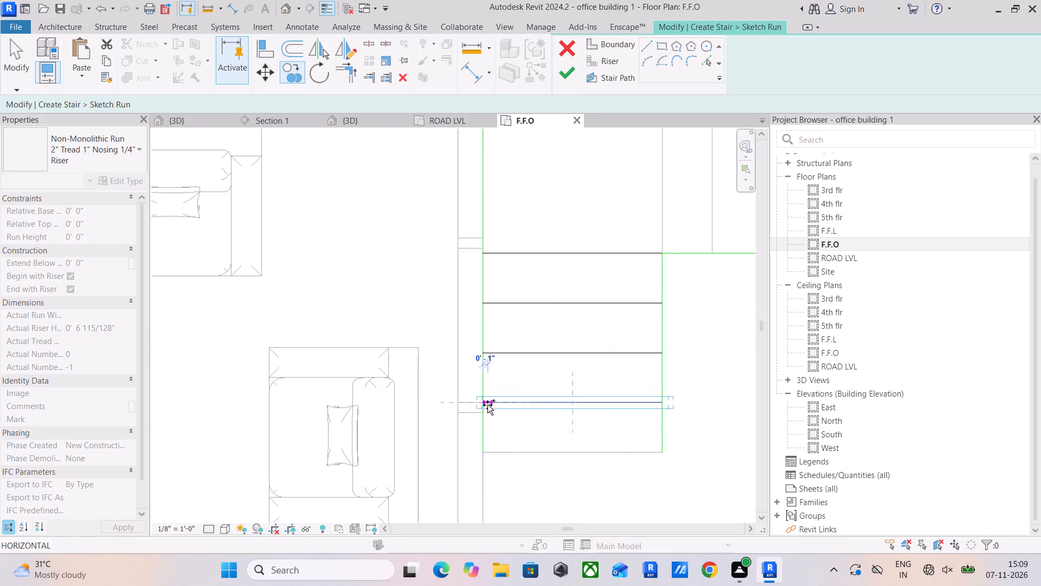
pyautogui.click(489, 458)
pyautogui.scroll(-2, 550, 398)
pyautogui.moveTo(561, 396); pyautogui.dragTo(551, 421, button='middle')
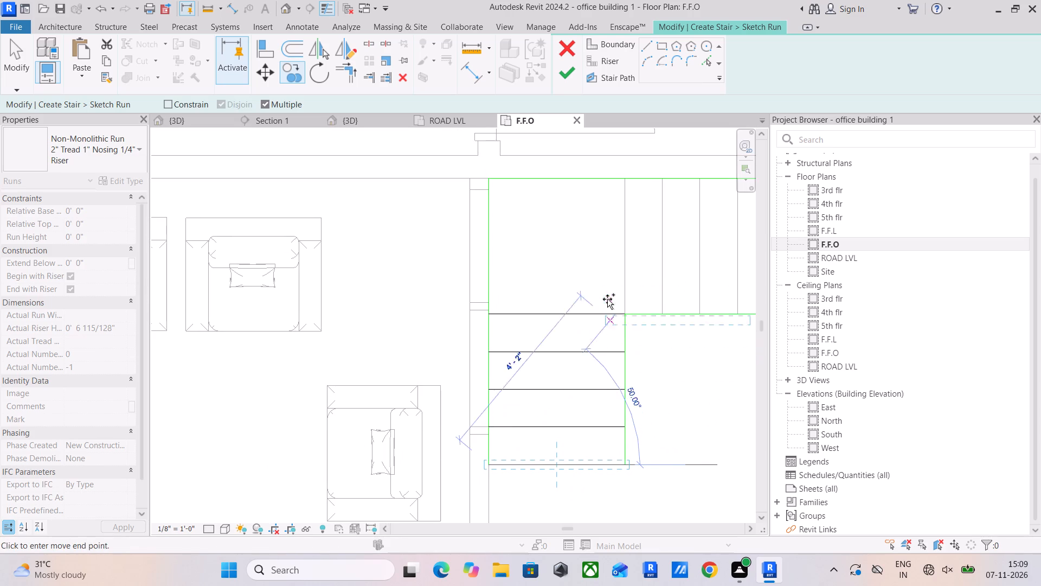
pyautogui.press('Escape')
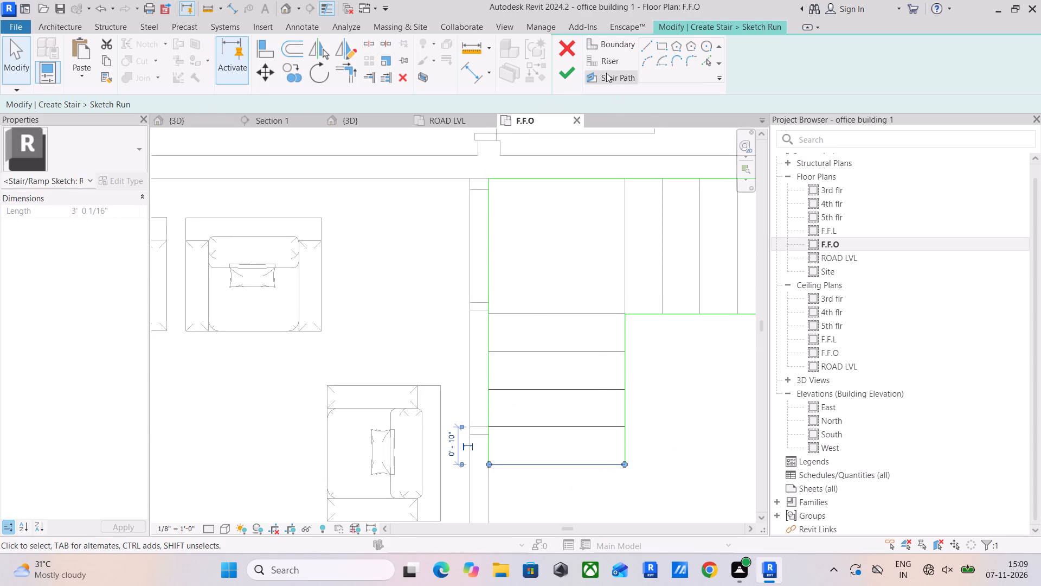
# Draw a 3' riser line where the middle flight meets the landing beside the partition.
pyautogui.click(606, 61)
pyautogui.moveTo(625, 179); pyautogui.dragTo(625, 184)
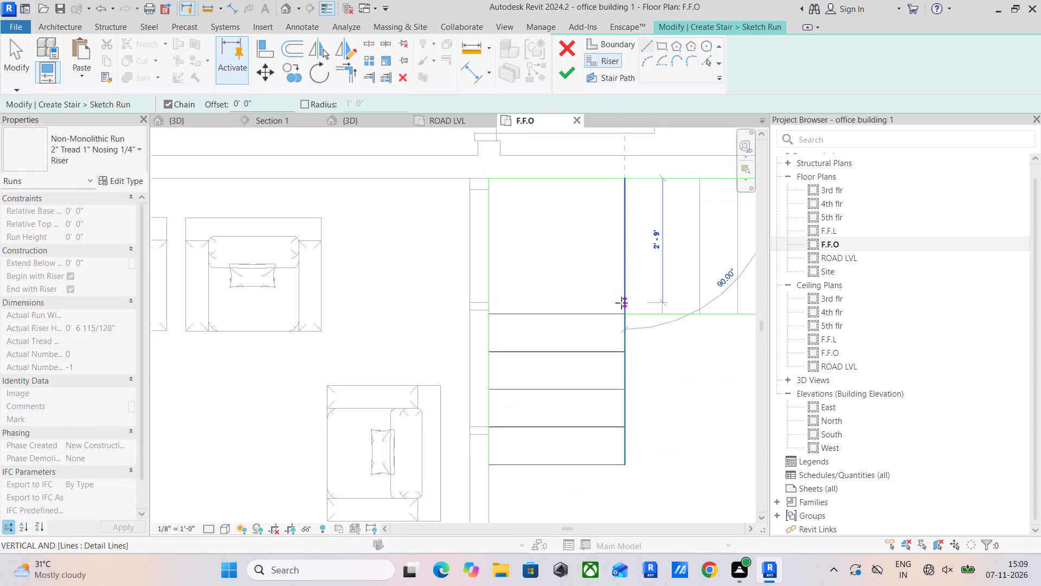
pyautogui.click(625, 313)
pyautogui.press('Escape')
pyautogui.press('Escape')
# Copy that riser five times at 10" spacing across the middle flight, up to the landing at the exterior wall.
pyautogui.click(627, 246)
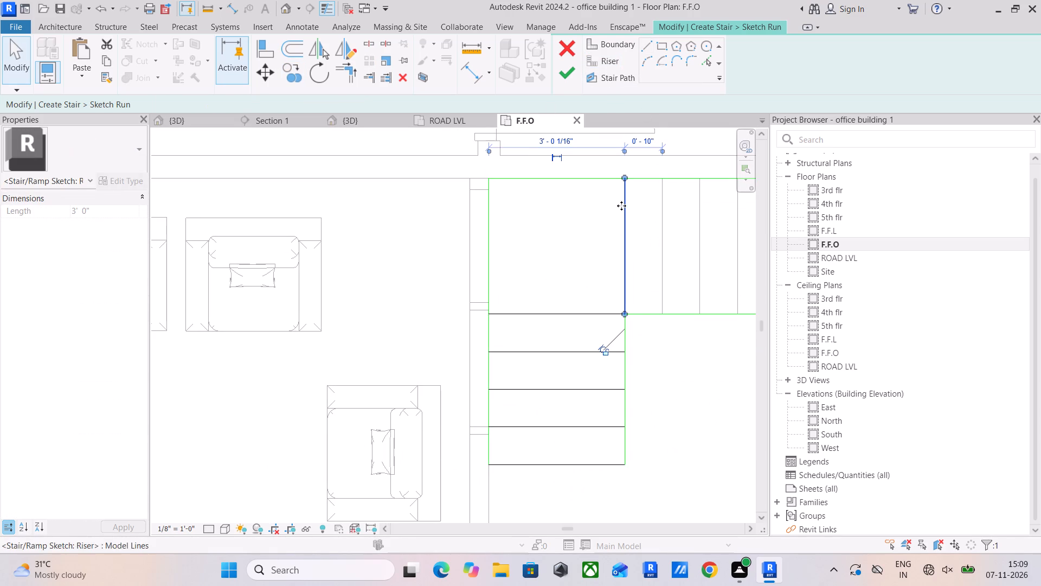
pyautogui.click(296, 77)
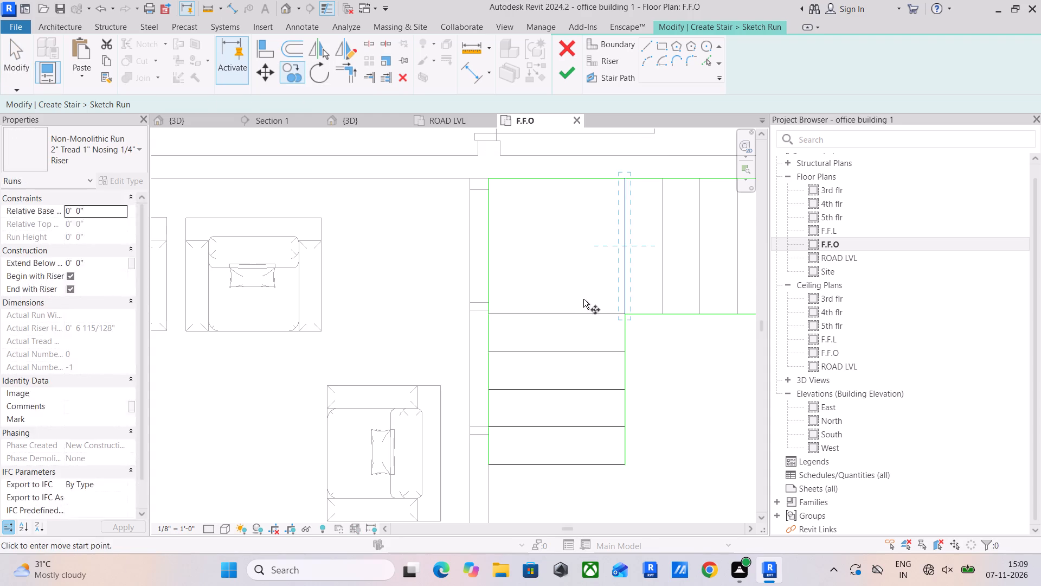
pyautogui.click(625, 310)
pyautogui.click(660, 310)
pyautogui.moveTo(663, 310); pyautogui.dragTo(504, 314, button='middle')
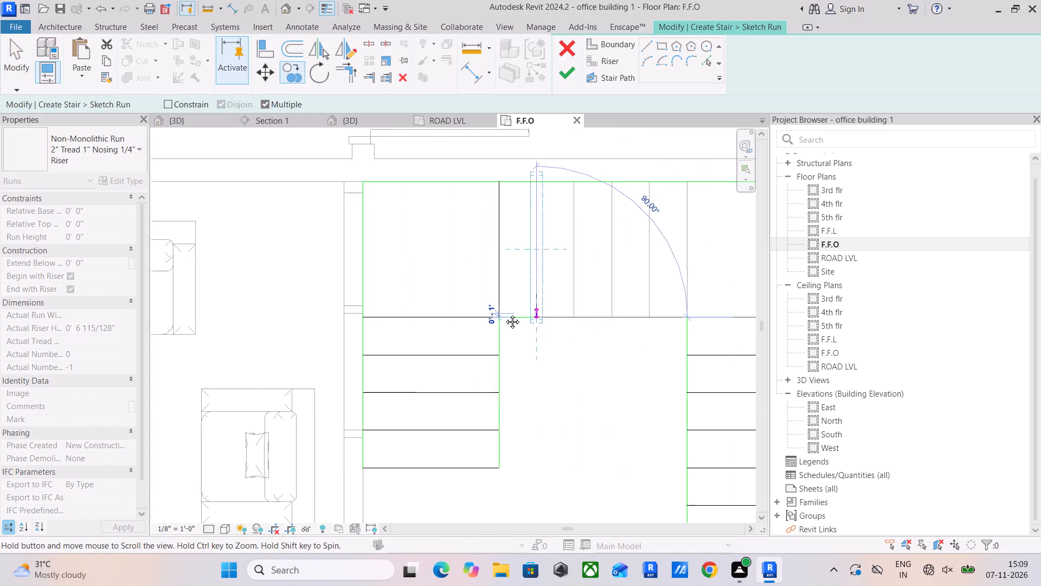
pyautogui.moveTo(504, 314); pyautogui.dragTo(493, 315, button='middle')
pyautogui.click(531, 315)
pyautogui.click(571, 317)
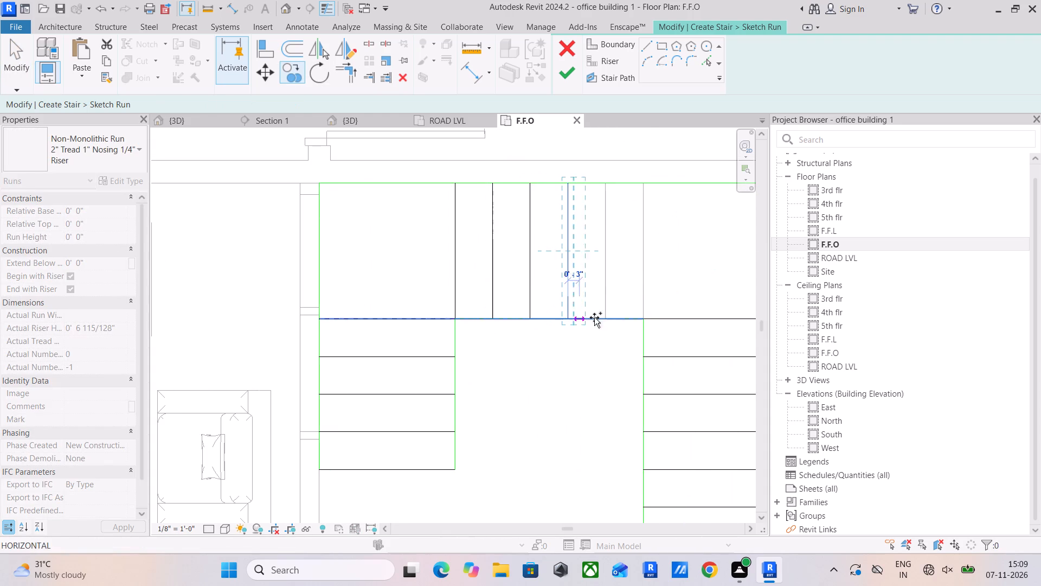
pyautogui.click(605, 317)
pyautogui.click(643, 316)
pyautogui.press('Escape')
pyautogui.scroll(-3, 645, 317)
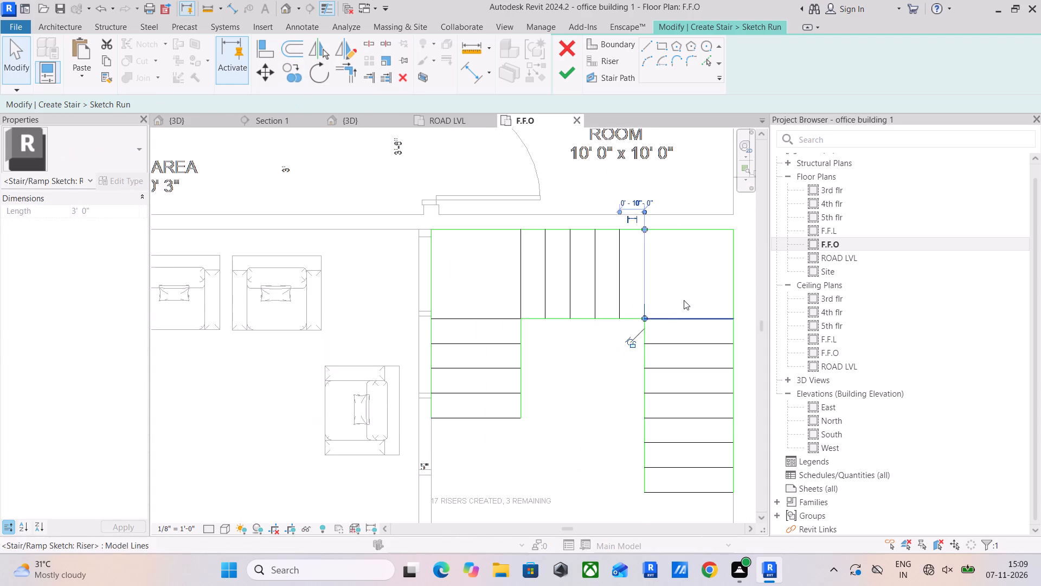
pyautogui.press('Escape')
pyautogui.press('Escape')
# Draw the U-shaped stair path along the middle of the flights, from the exterior-wall flight's lowest riser to the partition flight's lowest riser.
pyautogui.scroll(-3, 684, 292)
pyautogui.moveTo(684, 292); pyautogui.dragTo(677, 311, button='middle')
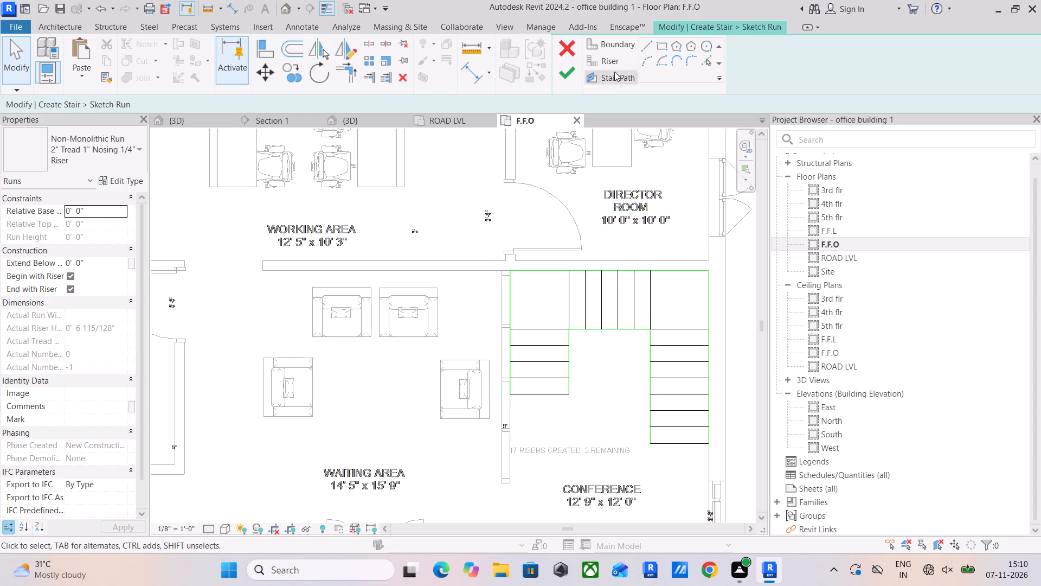
pyautogui.click(615, 79)
pyautogui.moveTo(682, 445); pyautogui.dragTo(678, 412)
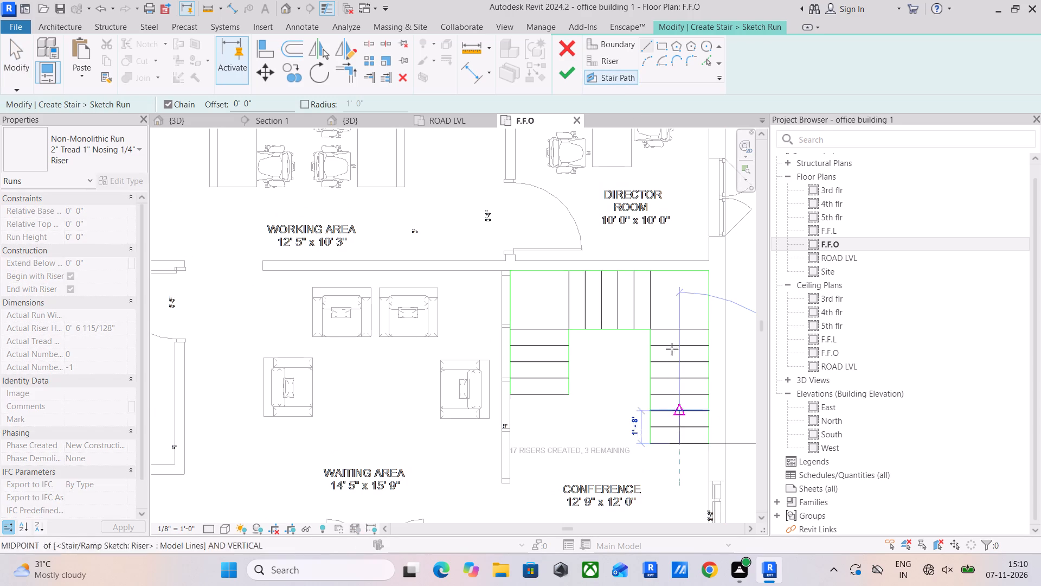
pyautogui.moveTo(678, 300); pyautogui.dragTo(657, 297)
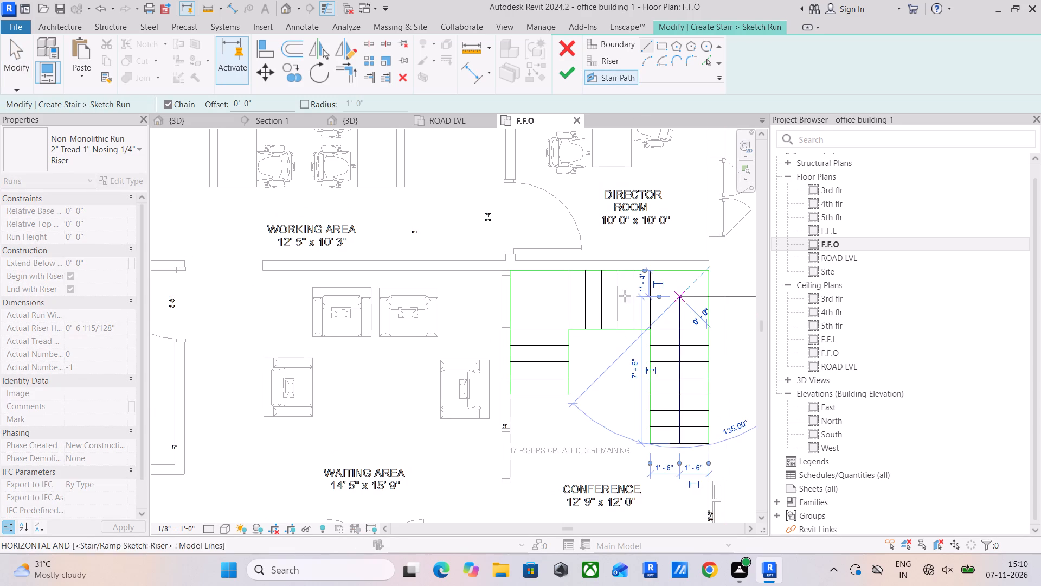
pyautogui.click(546, 298)
pyautogui.click(537, 397)
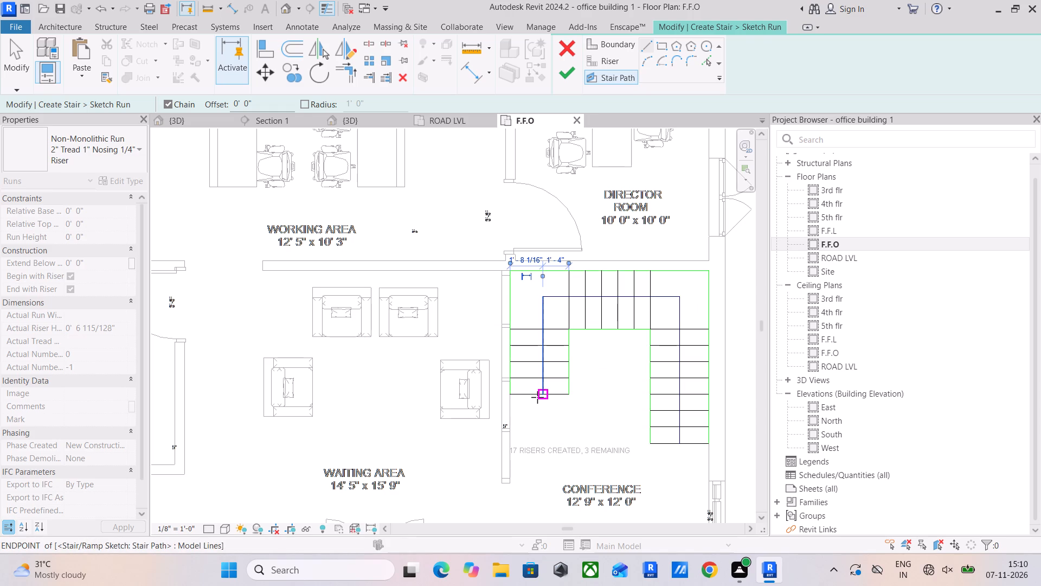
pyautogui.press('Escape')
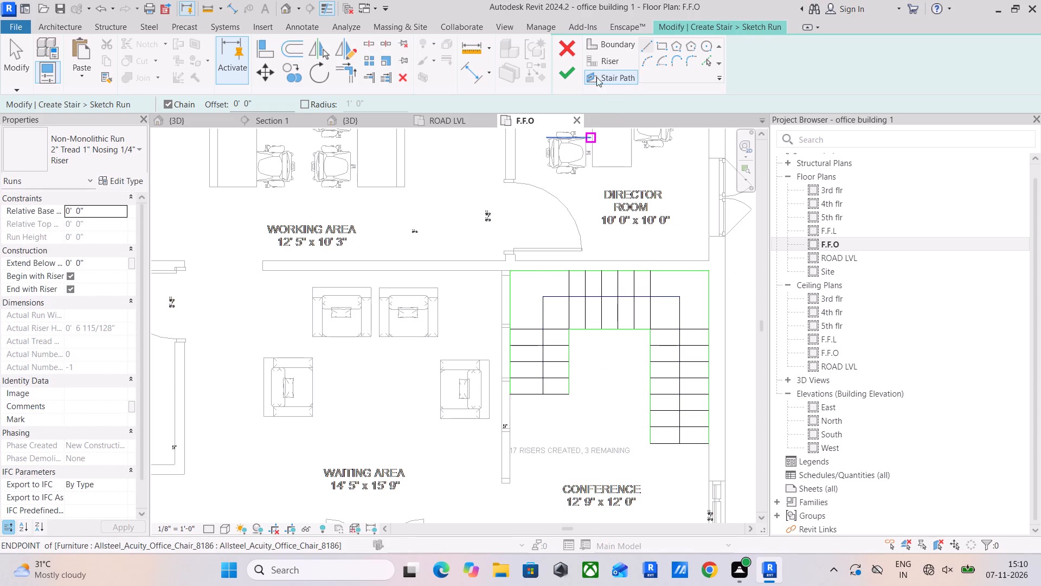
# Finish the sketch of the U-shaped stair run.
pyautogui.click(567, 69)
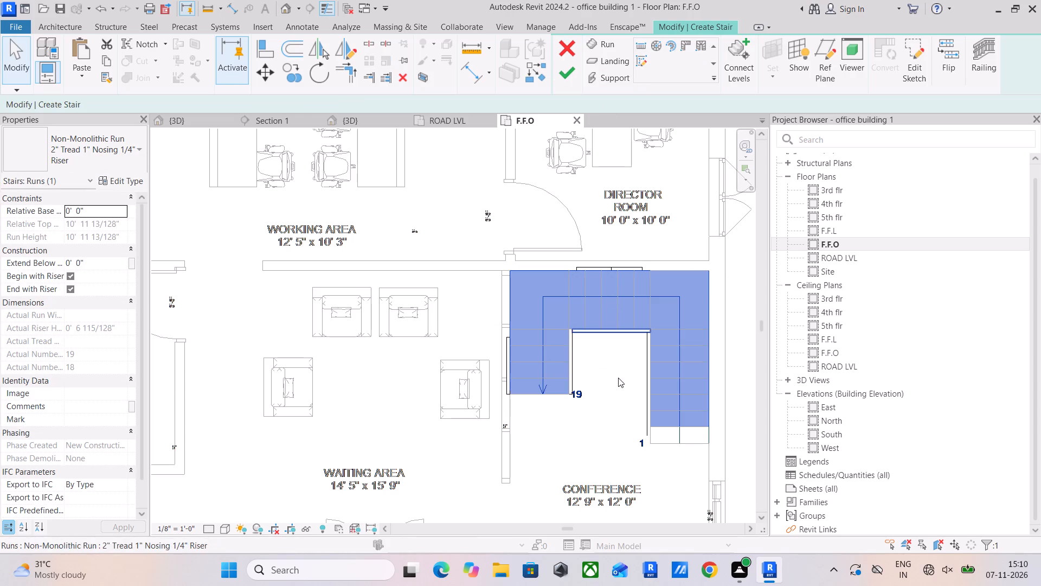
# Isolate the selected stair run with a selection box in the building's 3D view.
pyautogui.moveTo(618, 378); pyautogui.dragTo(624, 337, button='middle')
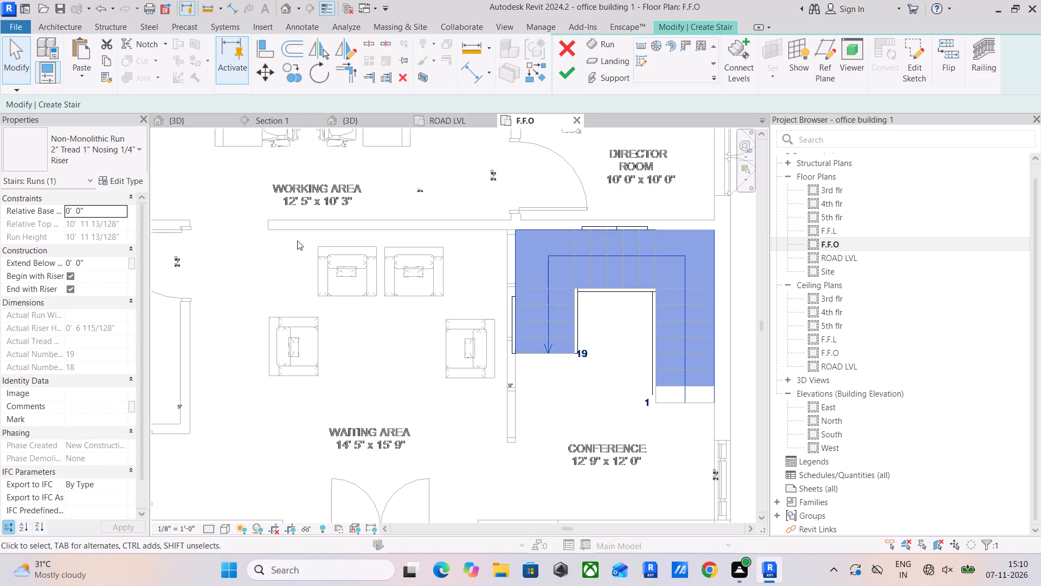
pyautogui.scroll(-4, 452, 264)
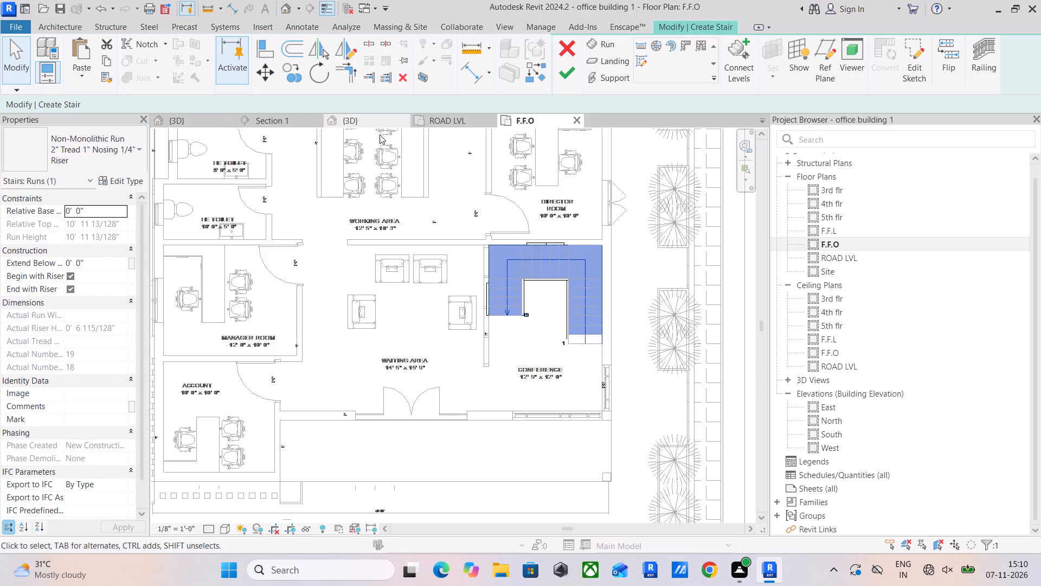
pyautogui.scroll(-3, 540, 254)
pyautogui.click(355, 119)
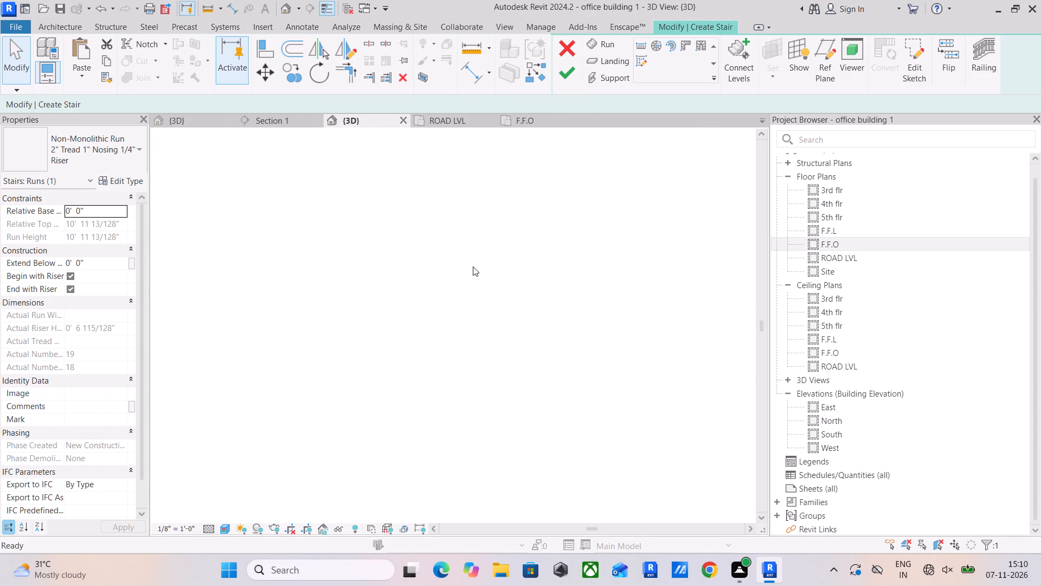
pyautogui.click(420, 78)
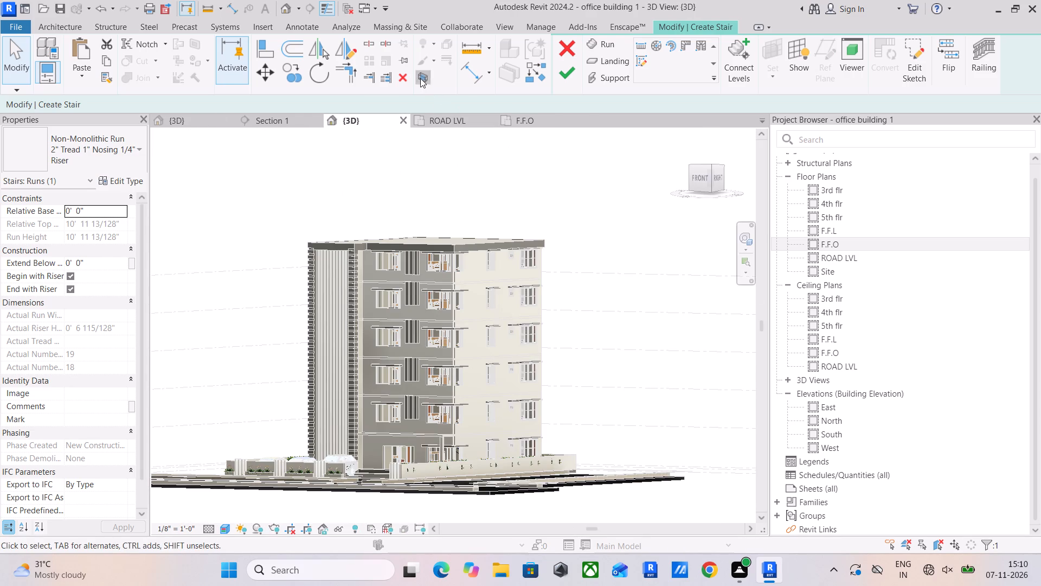
# Examine the stair in 3D from the front and left, checking its flights and how its top meets the floor slab above.
pyautogui.scroll(4, 461, 287)
pyautogui.scroll(4, 411, 264)
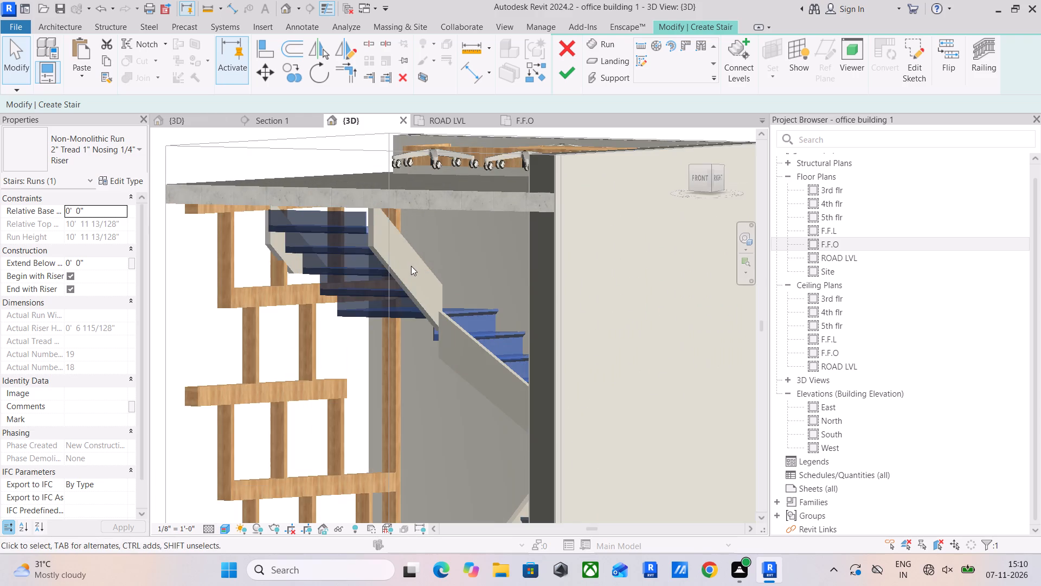
pyautogui.keyDown('shift'); pyautogui.moveTo(410, 283); pyautogui.dragTo(712, 304, button='middle'); pyautogui.keyUp('shift')
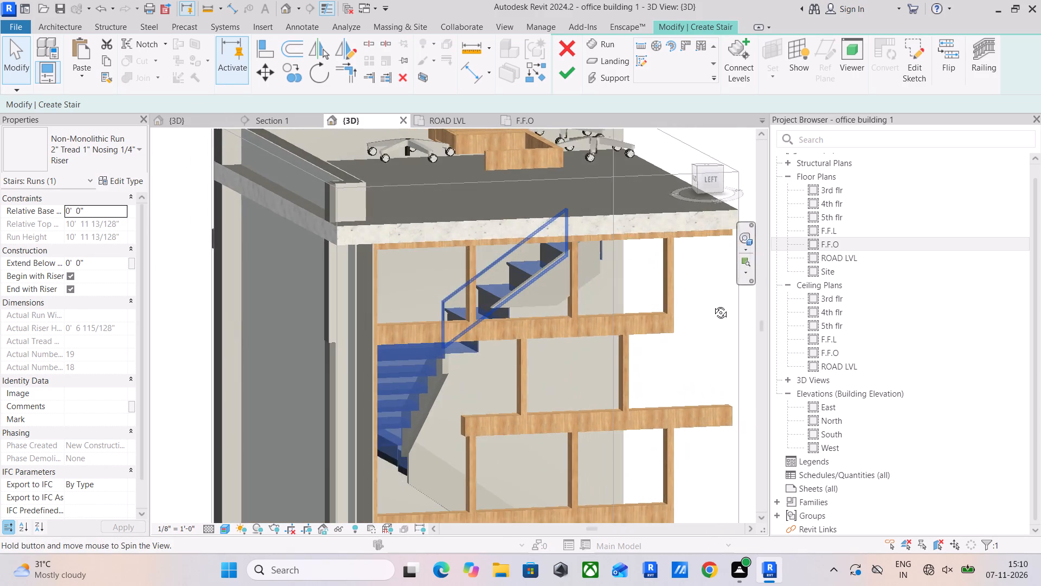
pyautogui.keyDown('shift'); pyautogui.moveTo(712, 304); pyautogui.dragTo(491, 305, button='middle'); pyautogui.keyUp('shift')
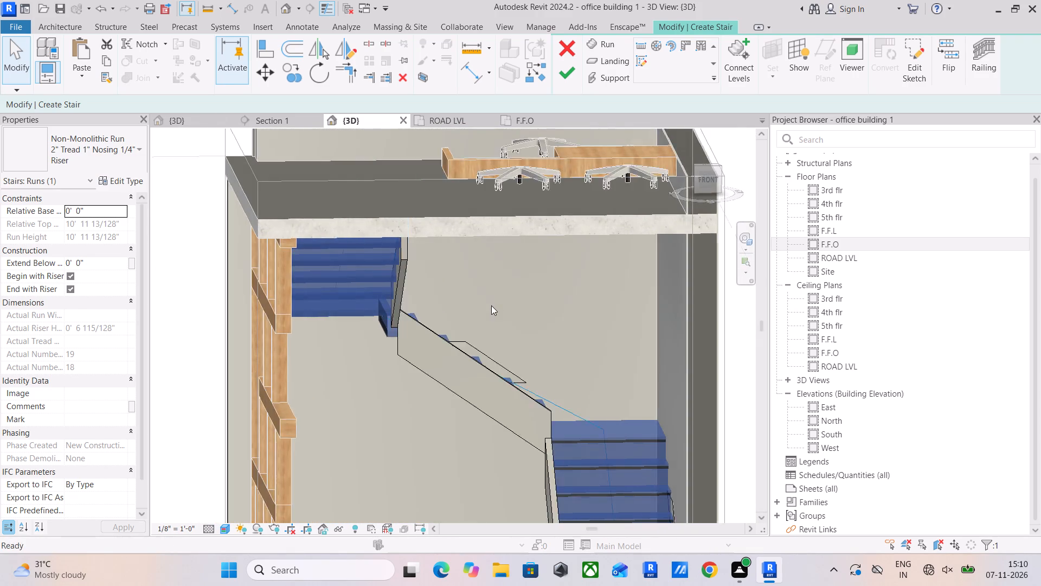
pyautogui.moveTo(493, 301); pyautogui.dragTo(483, 208, button='middle')
pyautogui.scroll(-2, 519, 284)
pyautogui.moveTo(543, 318); pyautogui.dragTo(577, 227, button='middle')
pyautogui.moveTo(565, 271); pyautogui.dragTo(540, 418, button='middle')
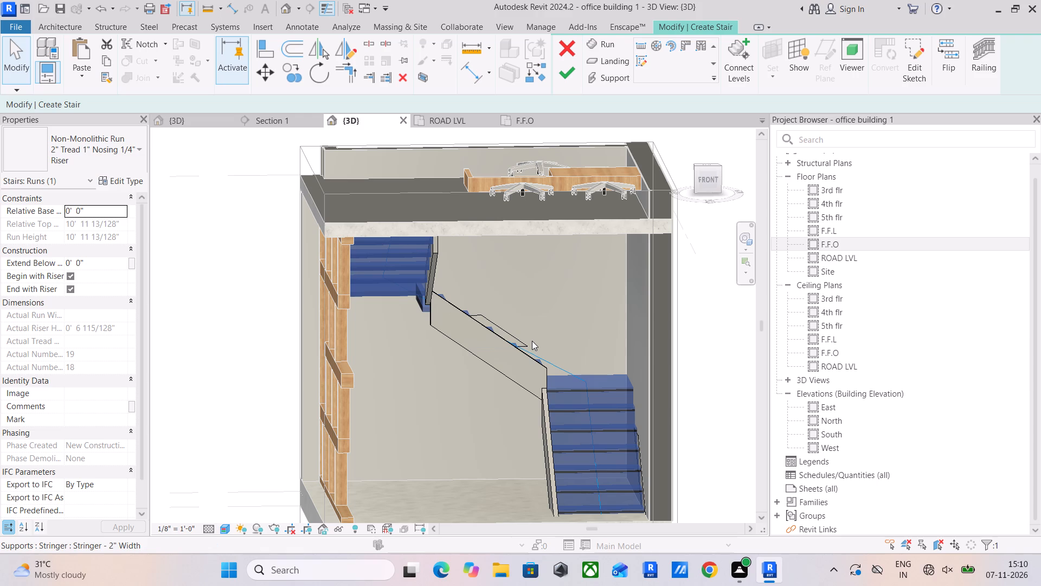
pyautogui.scroll(-3, 535, 338)
pyautogui.moveTo(536, 337); pyautogui.dragTo(550, 375, button='middle')
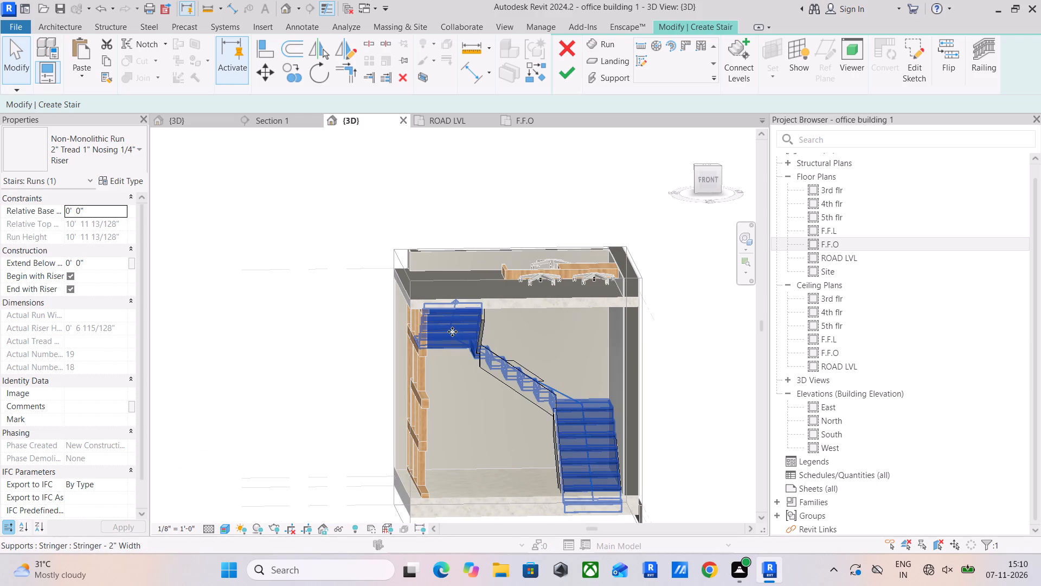
pyautogui.keyDown('shift'); pyautogui.moveTo(484, 370); pyautogui.dragTo(697, 349, button='middle'); pyautogui.keyUp('shift')
pyautogui.scroll(5, 577, 273)
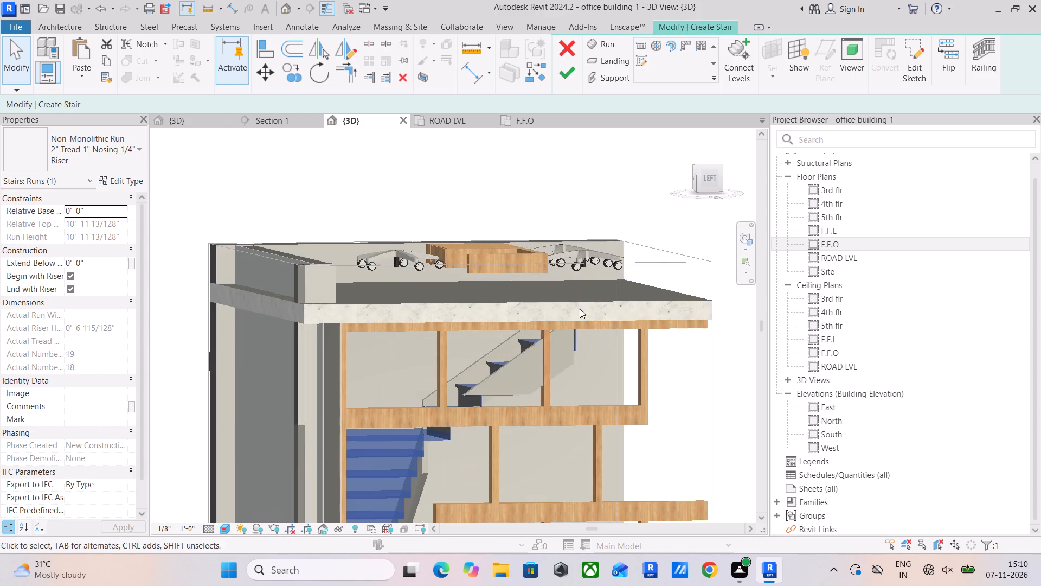
pyautogui.keyDown('shift'); pyautogui.moveTo(577, 326); pyautogui.dragTo(551, 325, button='middle'); pyautogui.keyUp('shift')
pyautogui.scroll(5, 515, 316)
pyautogui.moveTo(554, 330); pyautogui.dragTo(524, 303, button='middle')
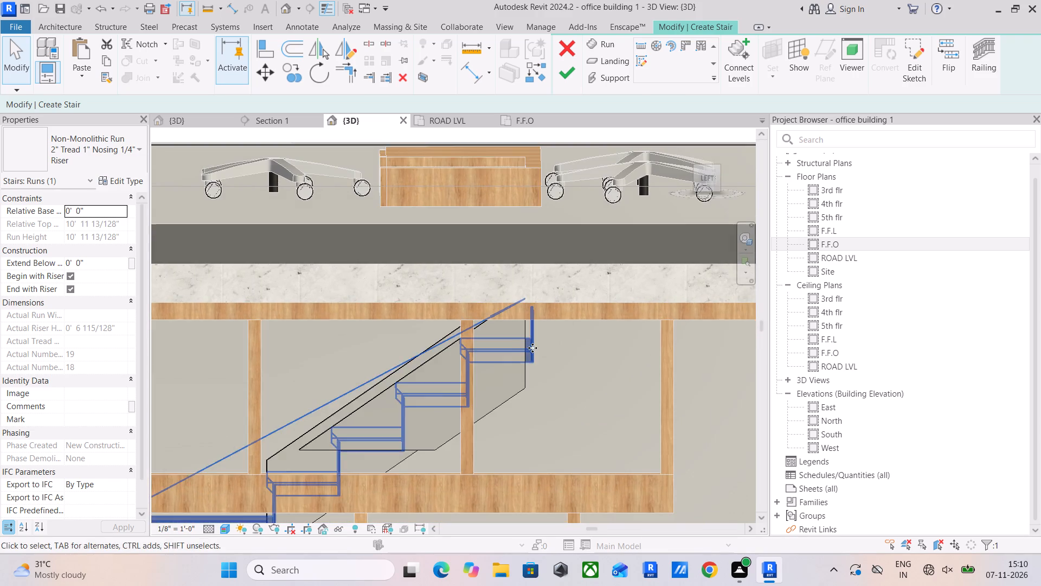
pyautogui.scroll(-4, 532, 348)
pyautogui.moveTo(535, 347); pyautogui.dragTo(528, 201, button='middle')
pyautogui.scroll(-3, 557, 313)
pyautogui.moveTo(568, 340); pyautogui.dragTo(573, 301, button='middle')
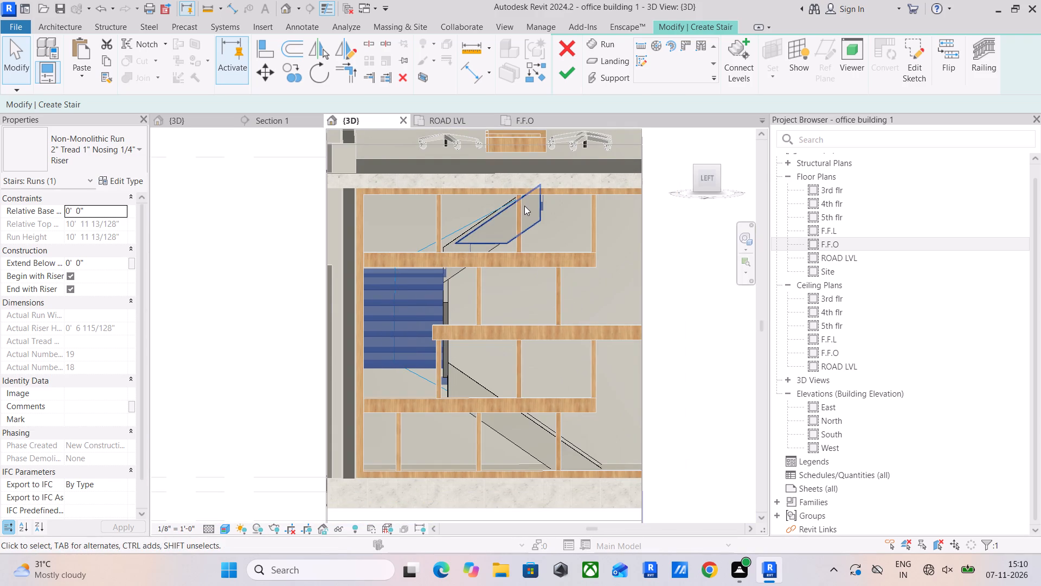
pyautogui.moveTo(524, 208); pyautogui.dragTo(532, 257, button='middle')
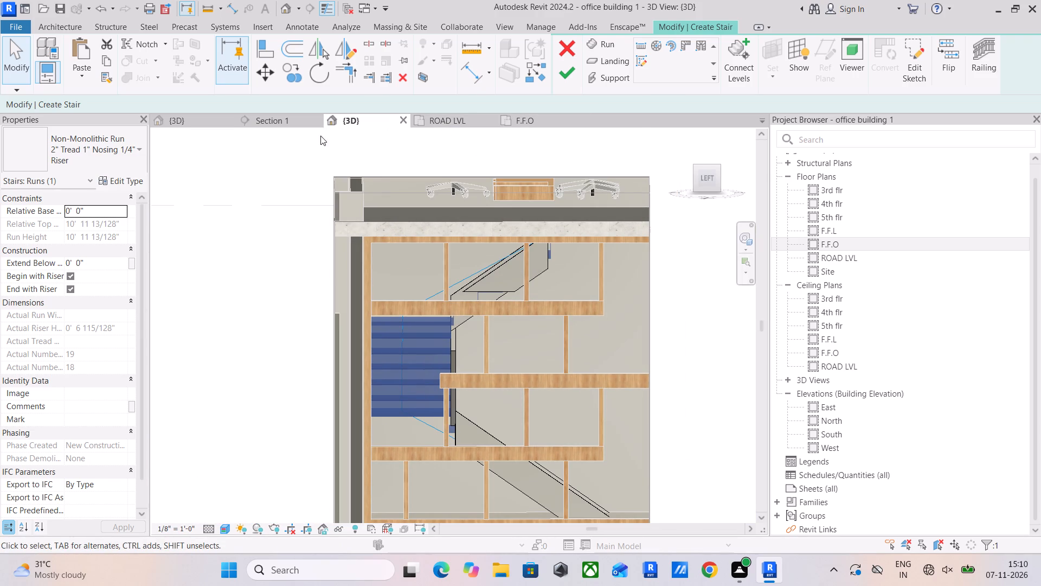
# Return to the F.F.O floor plan and reopen the sketch of the U-shaped stair run.
pyautogui.click(282, 122)
pyautogui.click(450, 119)
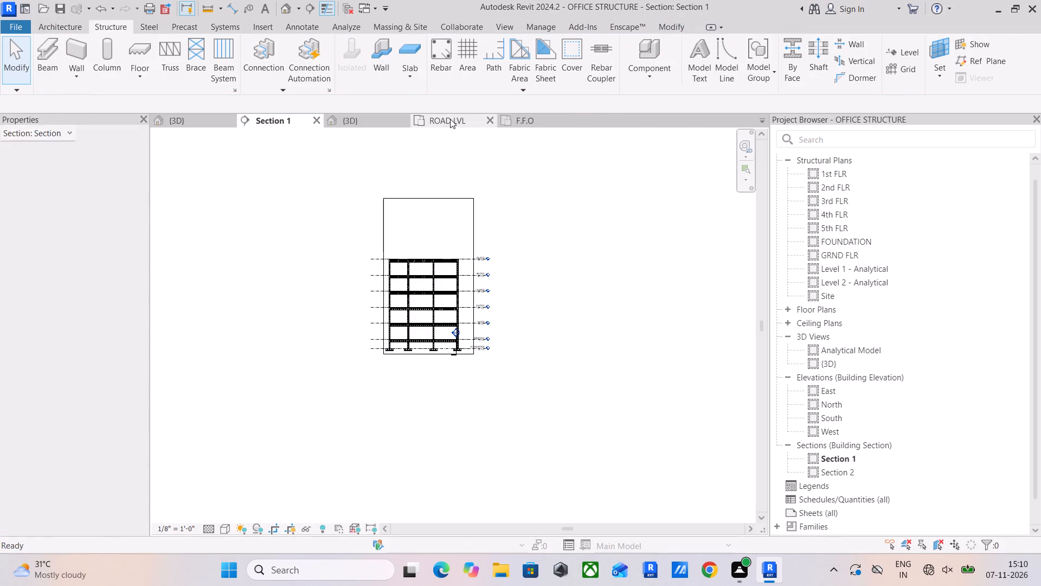
pyautogui.click(531, 120)
pyautogui.scroll(-1, 551, 259)
pyautogui.scroll(7, 542, 291)
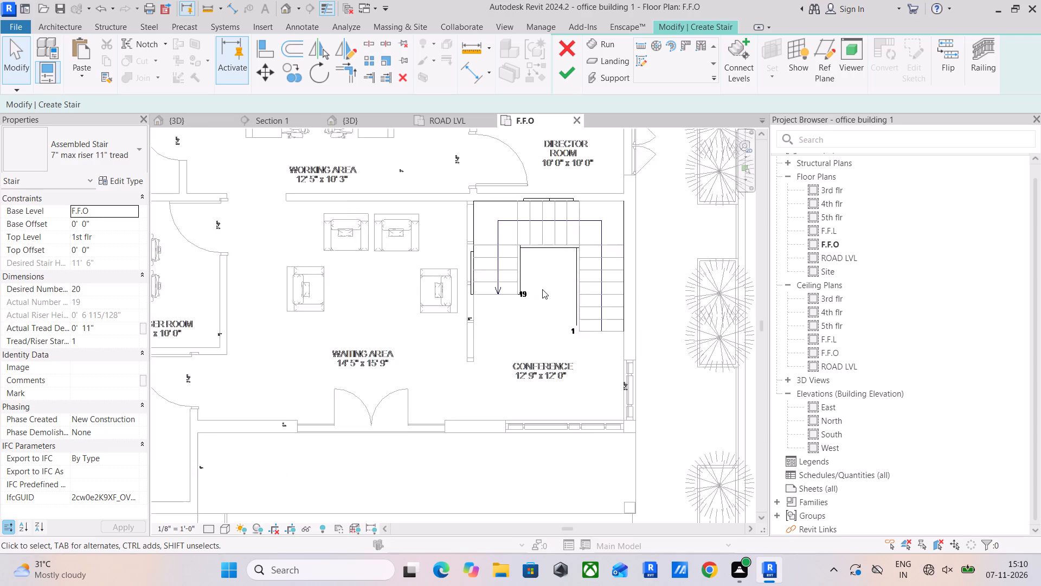
pyautogui.scroll(4, 542, 289)
pyautogui.click(554, 186)
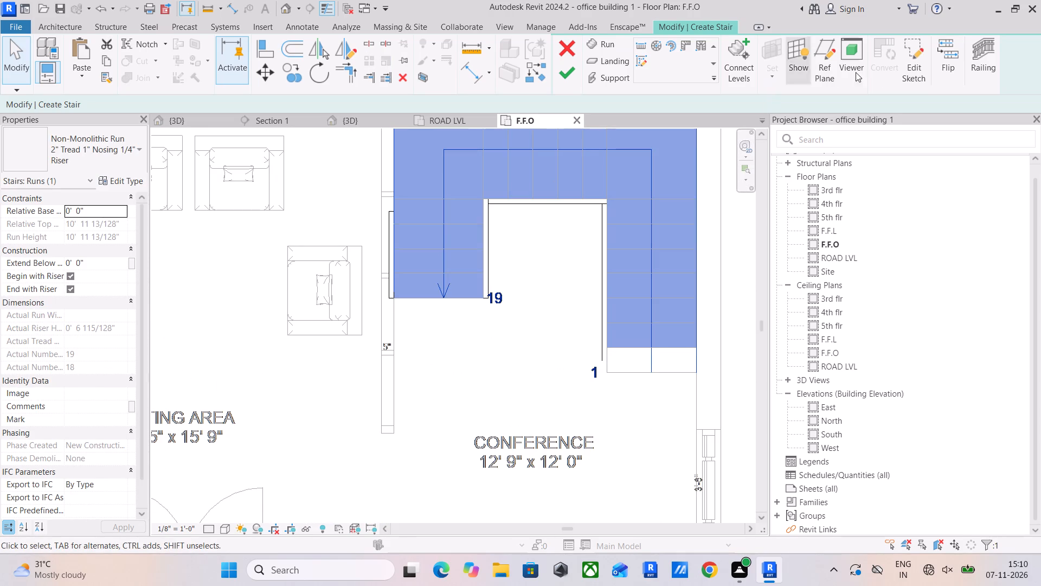
pyautogui.click(905, 54)
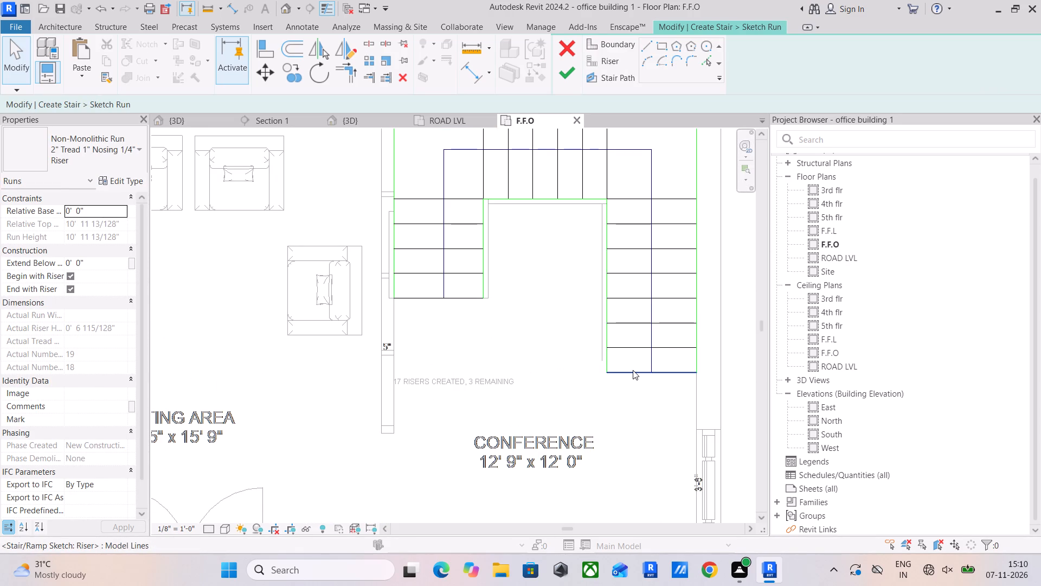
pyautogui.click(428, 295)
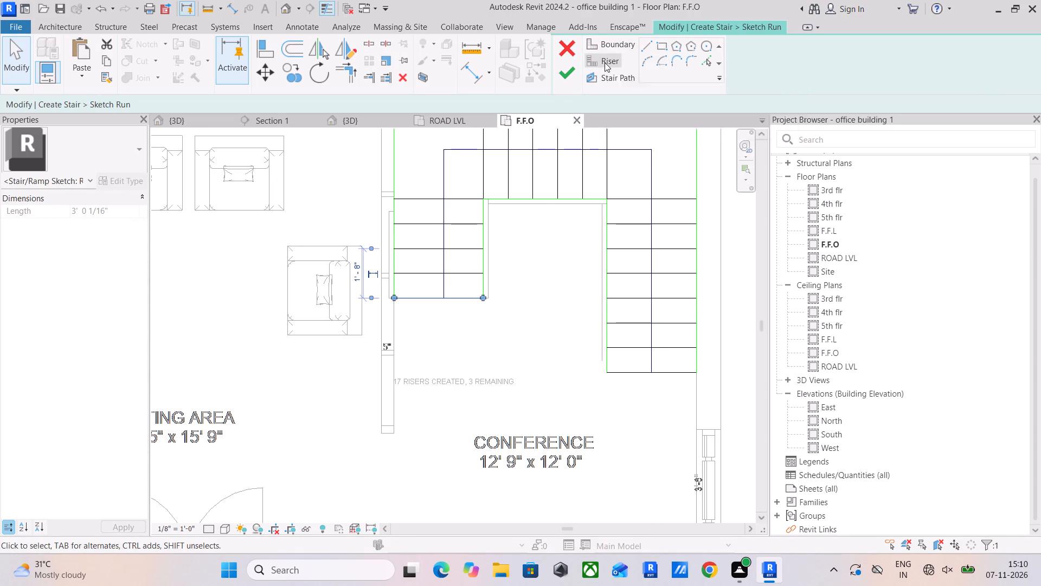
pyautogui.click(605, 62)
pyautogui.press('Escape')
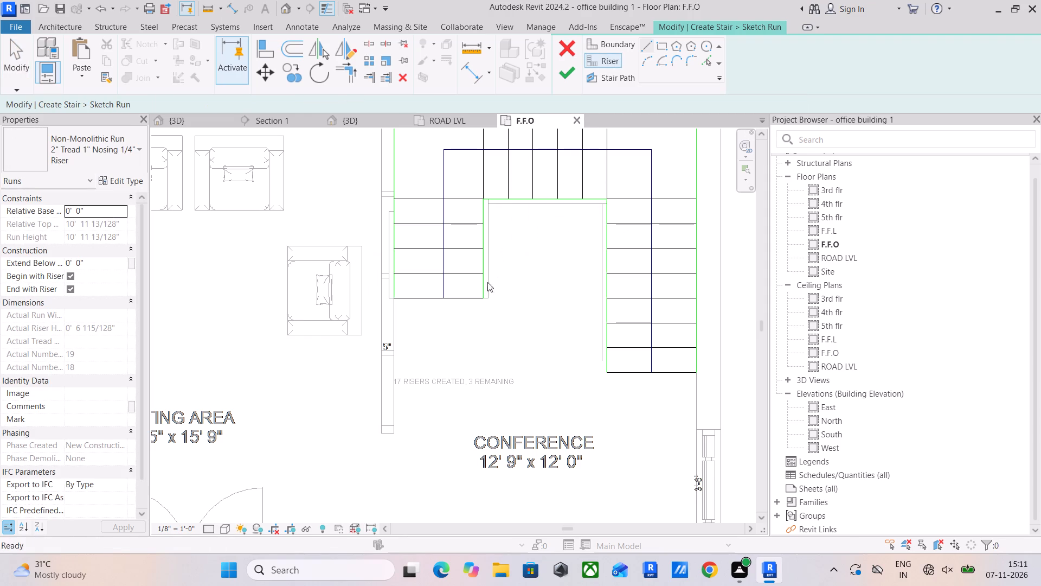
# Copy the partition flight's end riser twice at 10" spacing, extending the flight toward the conference room.
pyautogui.click(462, 300)
pyautogui.click(297, 75)
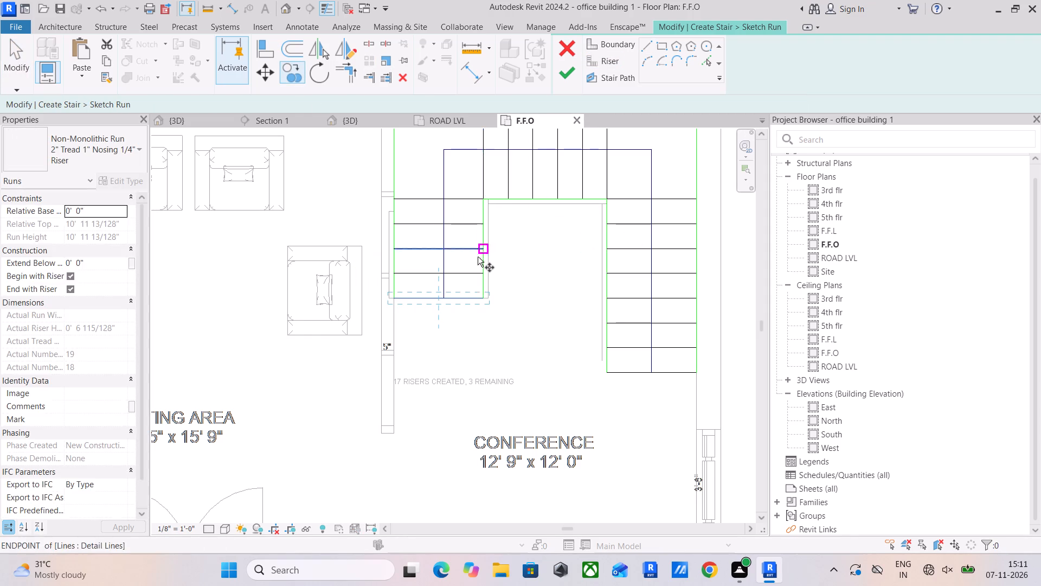
pyautogui.click(480, 270)
pyautogui.click(483, 299)
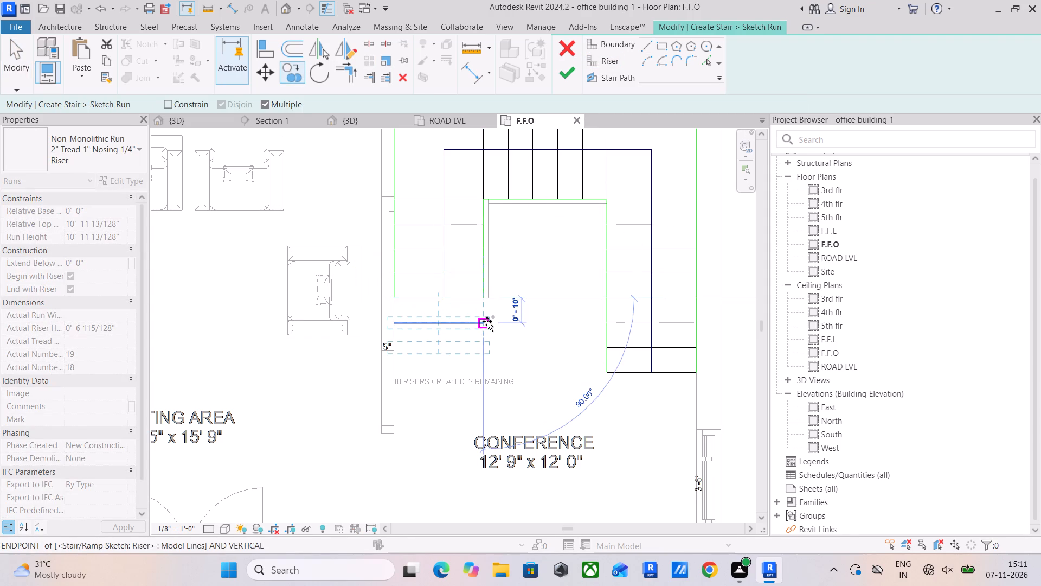
pyautogui.click(487, 321)
pyautogui.press('Escape')
pyautogui.press('Escape')
# Delete the two lowest risers of the exterior-wall flight.
pyautogui.click(621, 371)
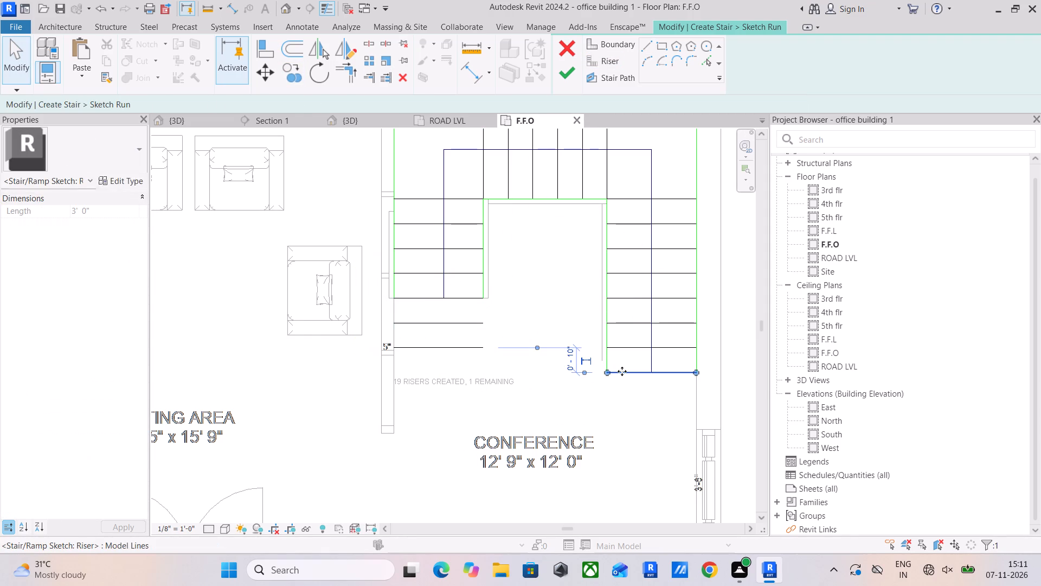
pyautogui.press('Delete')
pyautogui.click(639, 345)
pyautogui.press('Delete')
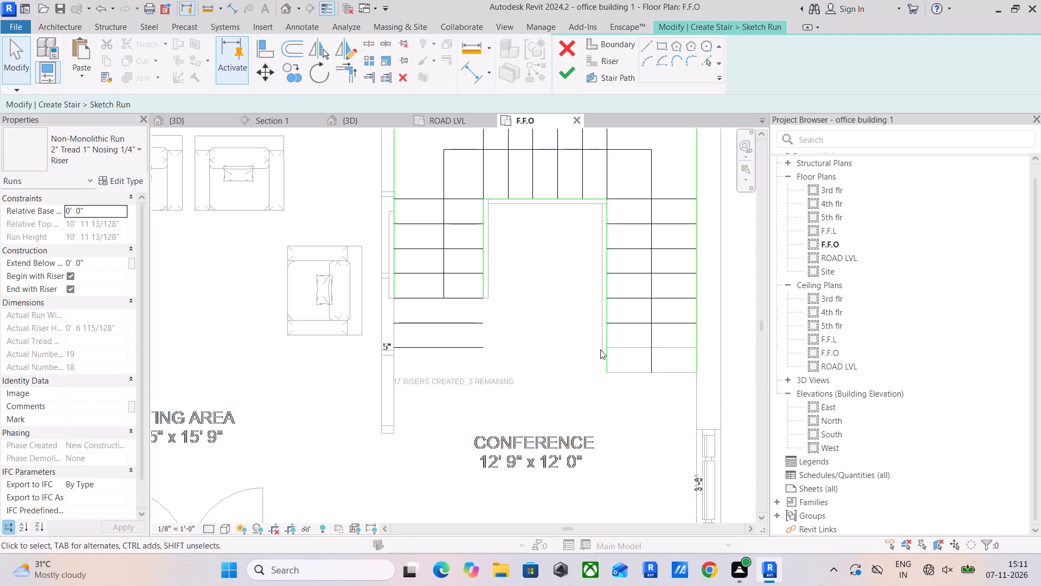
# Shorten the exterior-wall flight's boundary lines to its lowest remaining riser, making the inner one 4' 2" and the outer one 7' 2".
pyautogui.click(606, 354)
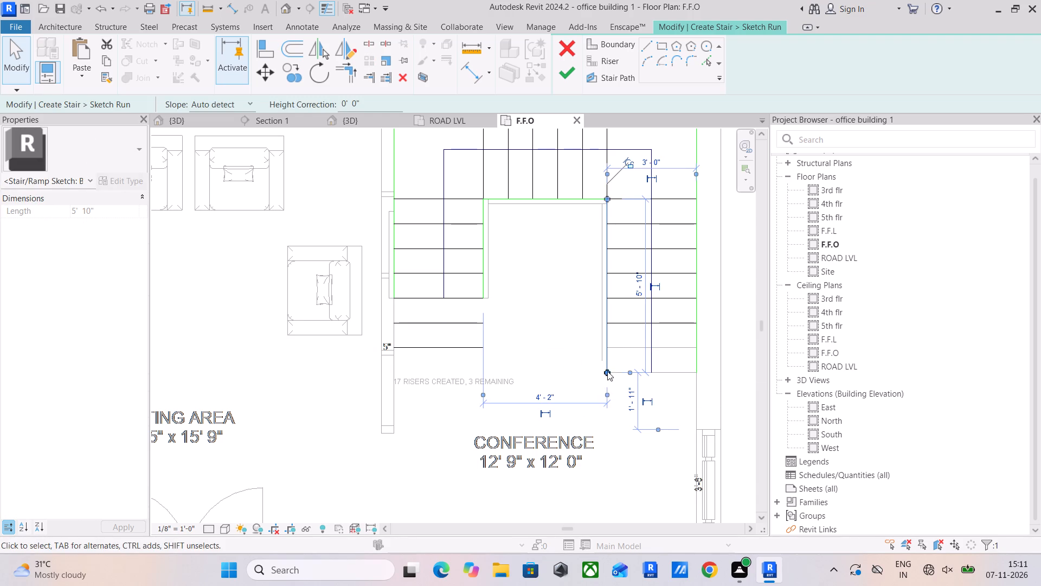
pyautogui.moveTo(607, 372); pyautogui.dragTo(608, 318)
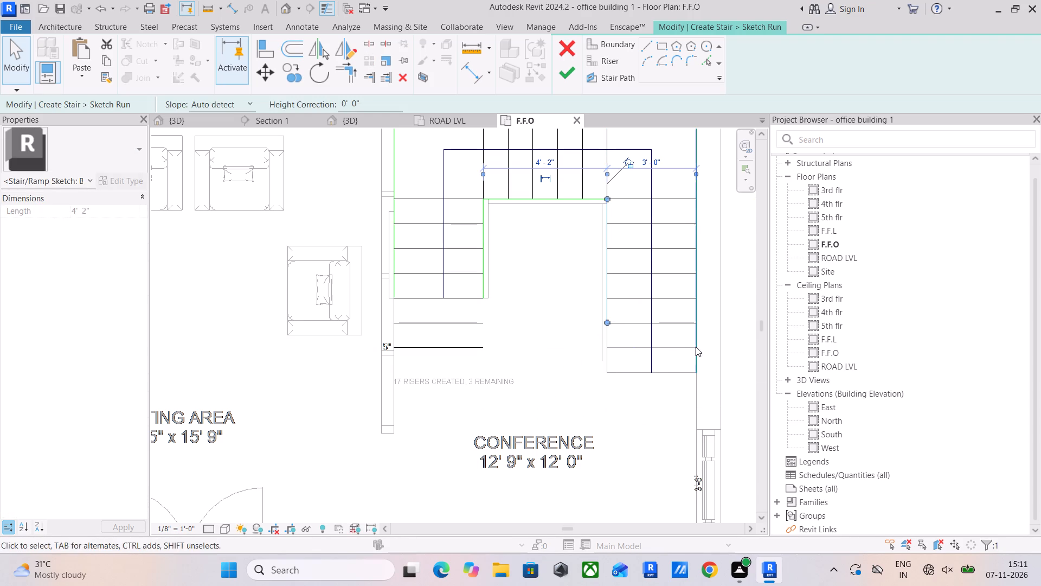
pyautogui.click(696, 347)
pyautogui.moveTo(696, 372); pyautogui.dragTo(702, 326)
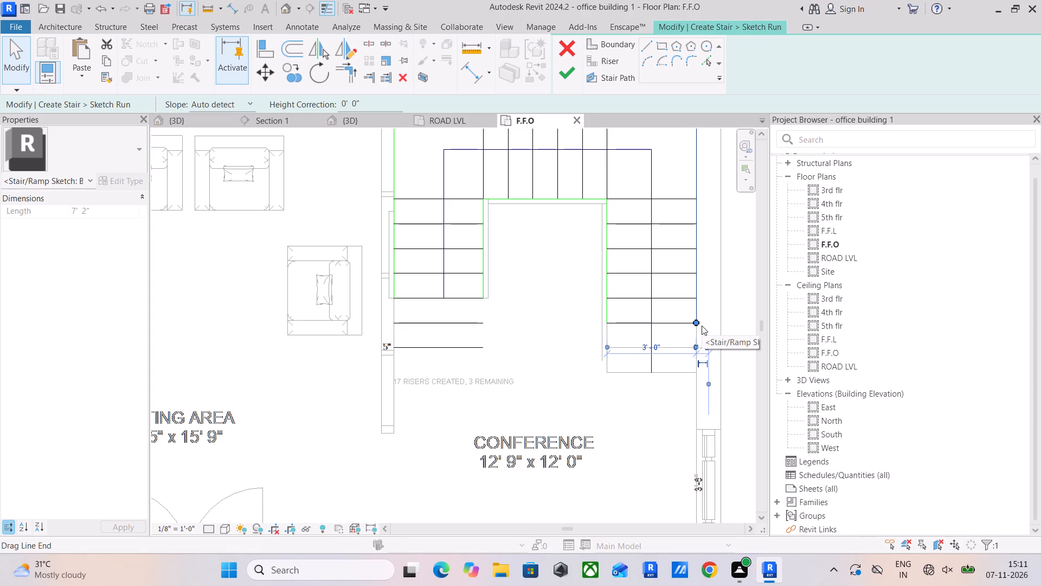
# Extend both boundary lines of the partition flight to its last riser, making the outer line 8' long.
pyautogui.click(486, 282)
pyautogui.moveTo(486, 297); pyautogui.dragTo(485, 303)
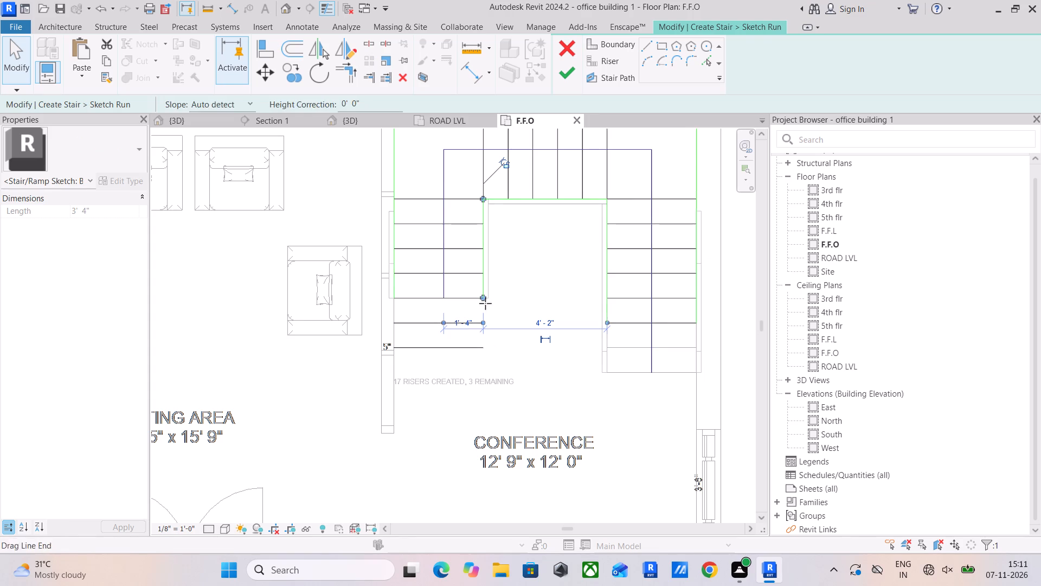
pyautogui.moveTo(485, 303); pyautogui.dragTo(484, 348)
pyautogui.click(393, 291)
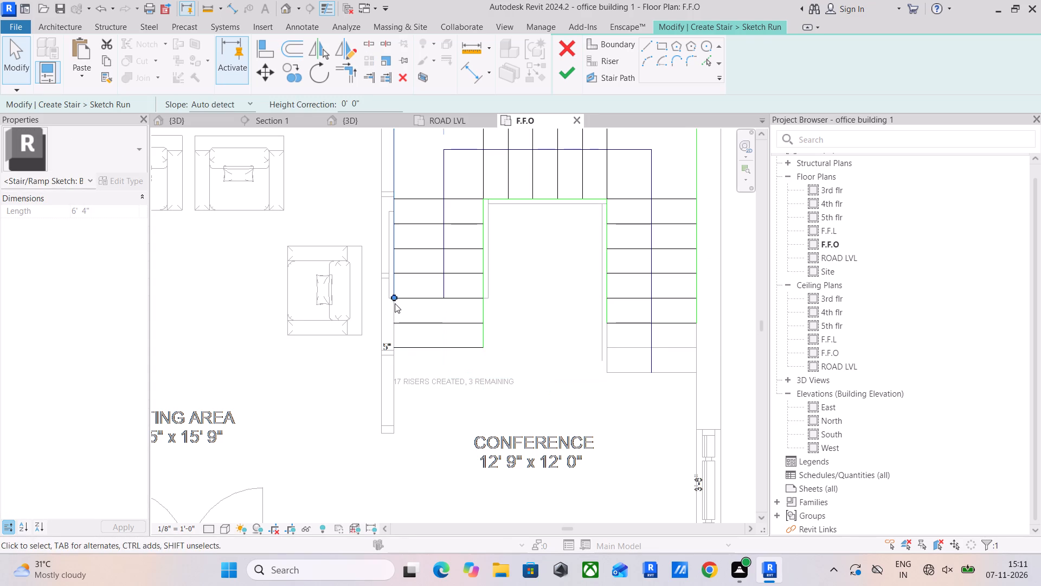
pyautogui.moveTo(395, 299); pyautogui.dragTo(395, 347)
# Extend the stair path along the partition flight to its last riser, making that segment 6' 8" long.
pyautogui.click(442, 228)
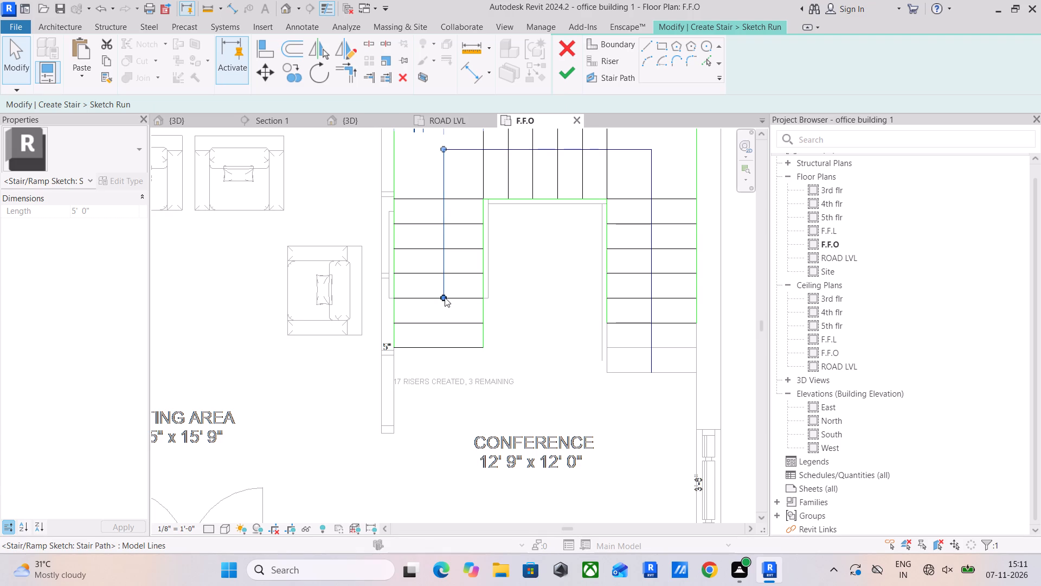
pyautogui.moveTo(445, 297); pyautogui.dragTo(444, 354)
pyautogui.moveTo(441, 354); pyautogui.dragTo(441, 349)
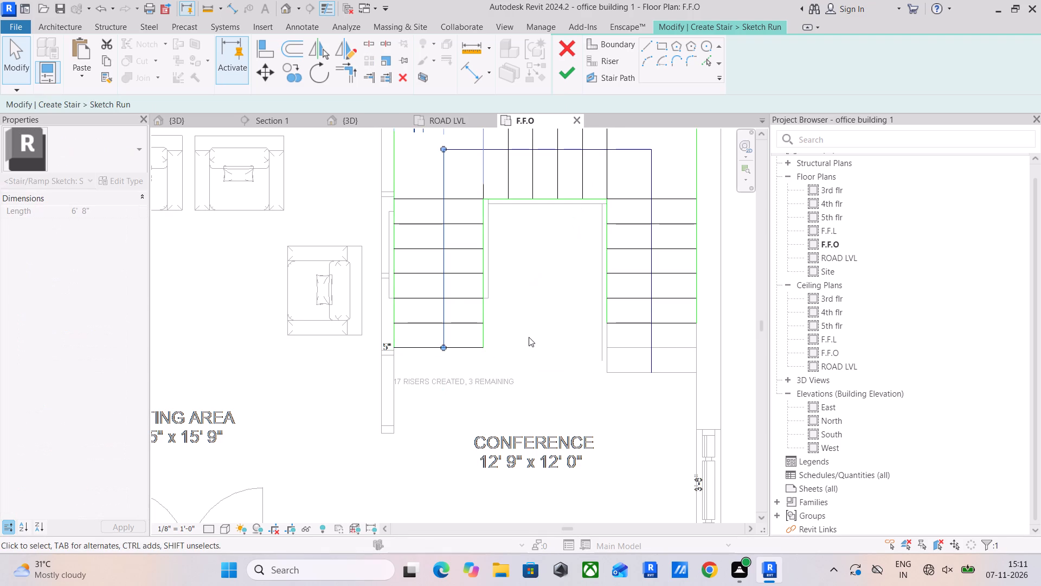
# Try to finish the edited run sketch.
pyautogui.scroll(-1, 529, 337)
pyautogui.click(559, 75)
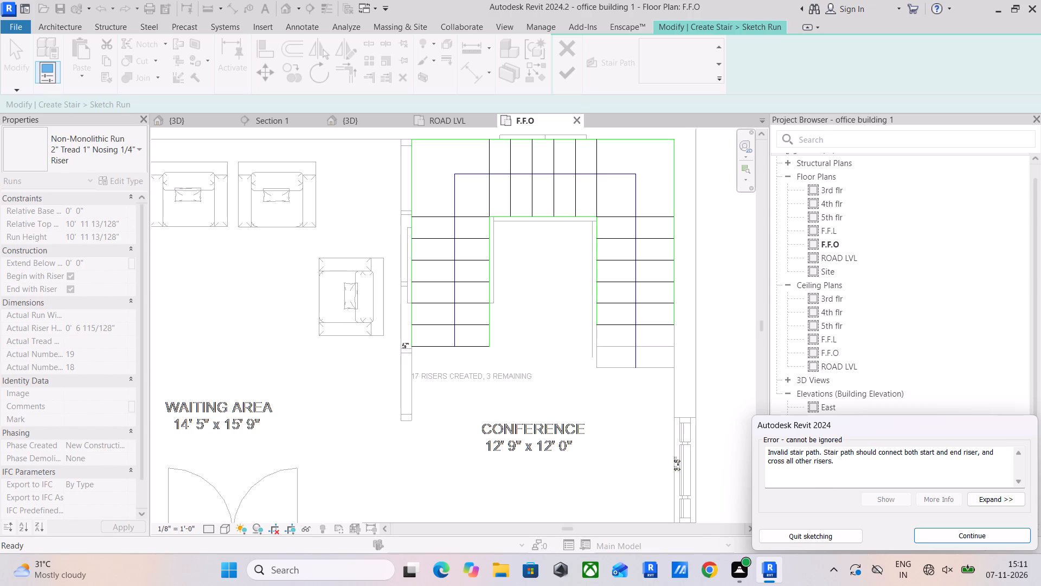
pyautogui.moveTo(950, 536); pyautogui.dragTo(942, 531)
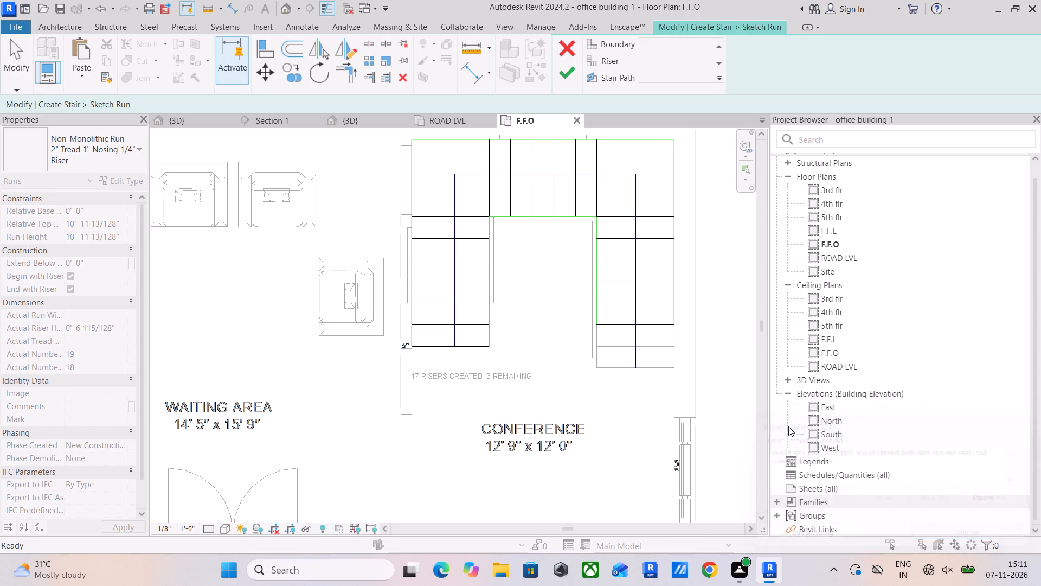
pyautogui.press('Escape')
# Shorten the stair path along the exterior-wall flight to its lowest riser, making that segment 5' 10", and finish the run sketch.
pyautogui.click(636, 333)
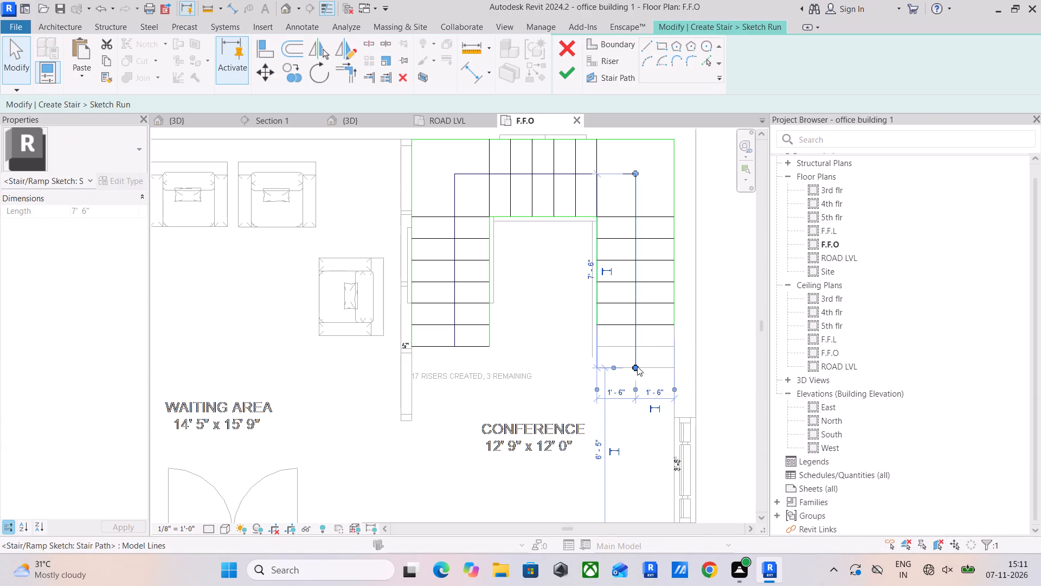
pyautogui.moveTo(637, 365); pyautogui.dragTo(635, 323)
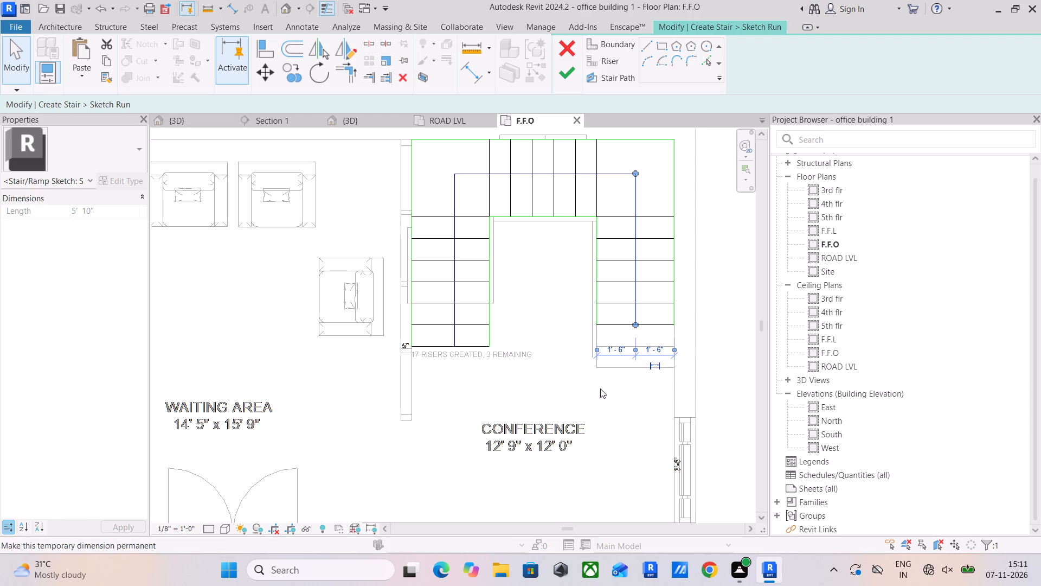
pyautogui.click(573, 400)
pyautogui.scroll(4, 601, 337)
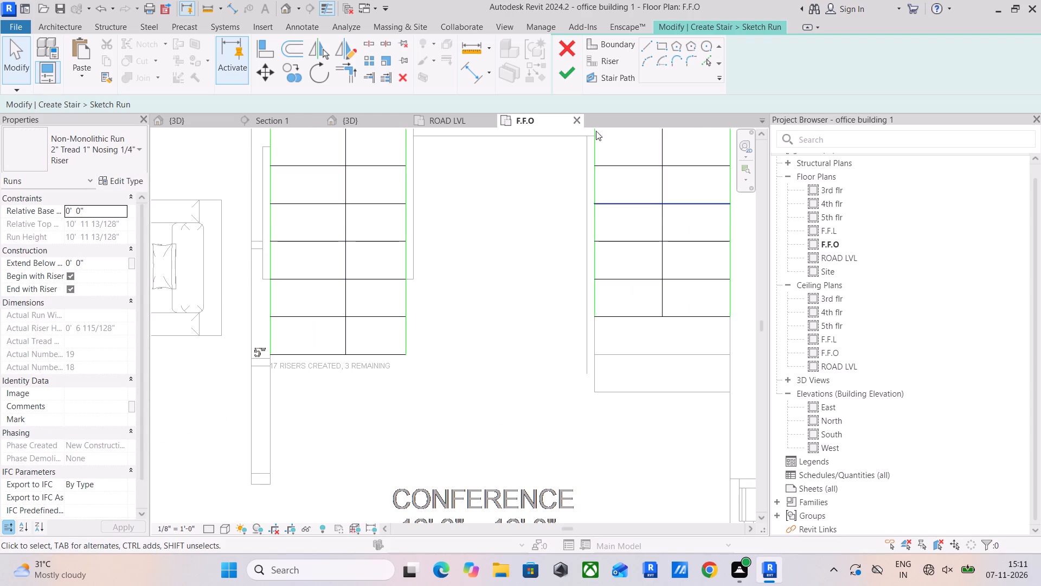
pyautogui.click(570, 73)
# Examine the revised stair run in 3D from several sides and in the F.F.O floor plan.
pyautogui.scroll(-6, 534, 339)
pyautogui.moveTo(533, 339); pyautogui.dragTo(538, 373, button='middle')
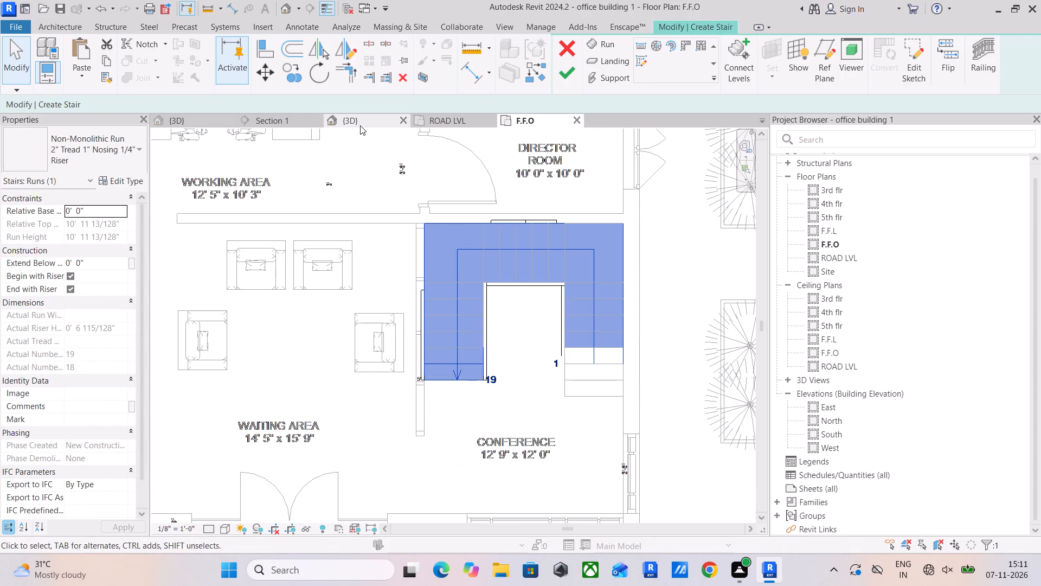
pyautogui.click(363, 122)
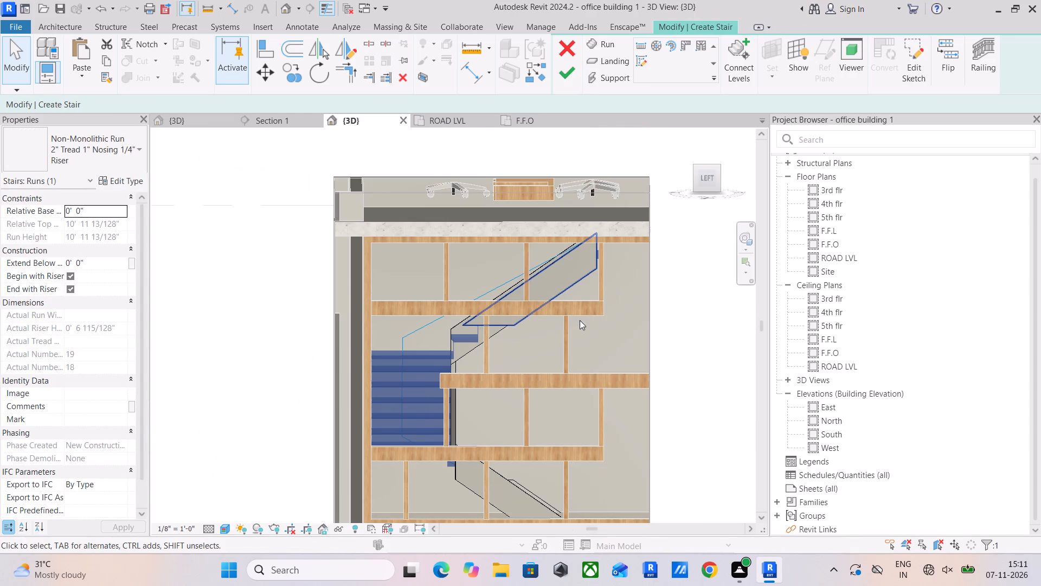
pyautogui.keyDown('shift'); pyautogui.moveTo(632, 325); pyautogui.dragTo(345, 324, button='middle'); pyautogui.keyUp('shift')
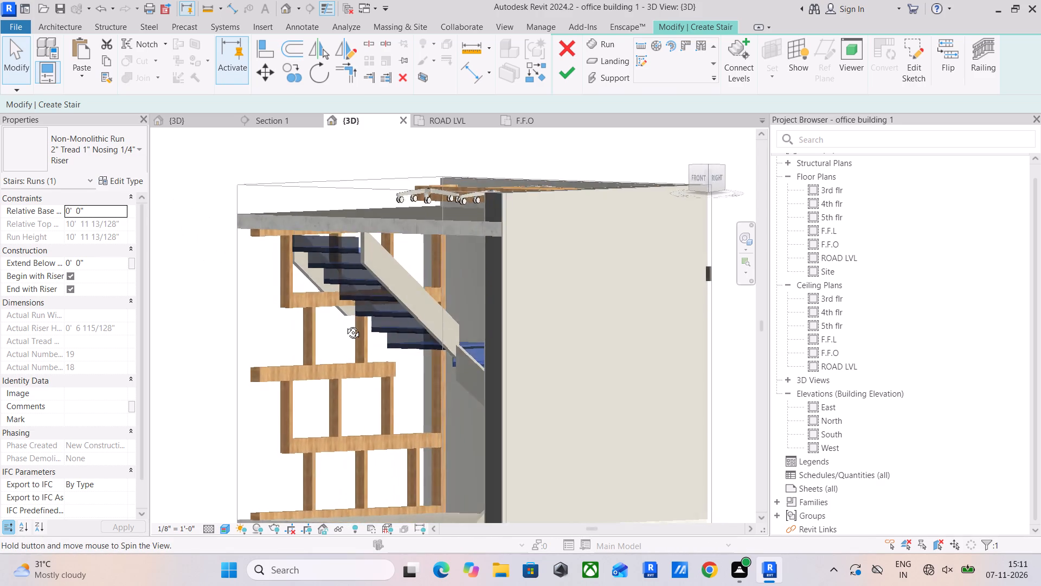
pyautogui.keyDown('shift'); pyautogui.moveTo(345, 324); pyautogui.dragTo(628, 341, button='middle'); pyautogui.keyUp('shift')
pyautogui.scroll(-3, 609, 326)
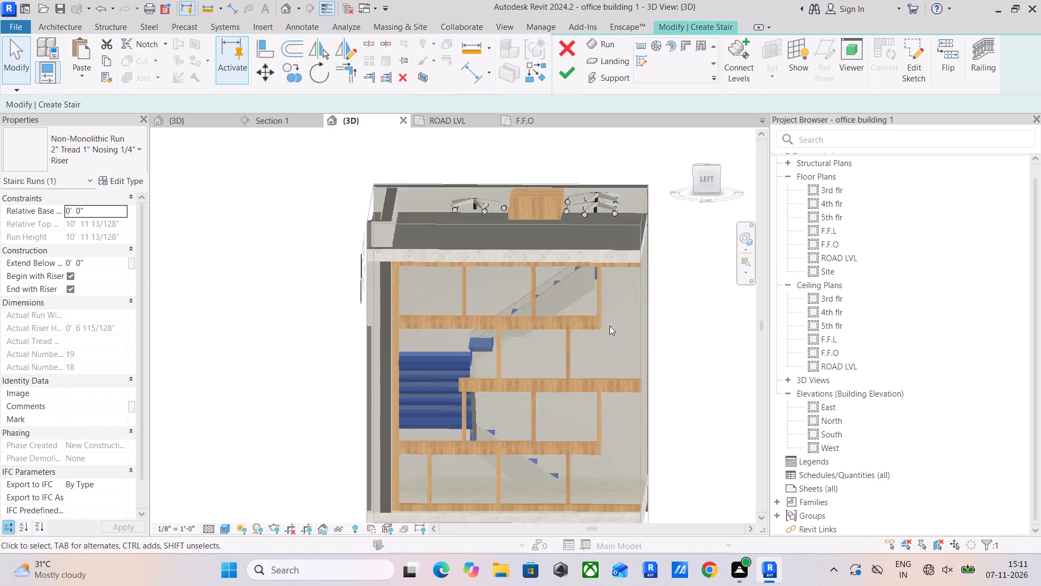
pyautogui.moveTo(609, 327); pyautogui.dragTo(534, 376, button='middle')
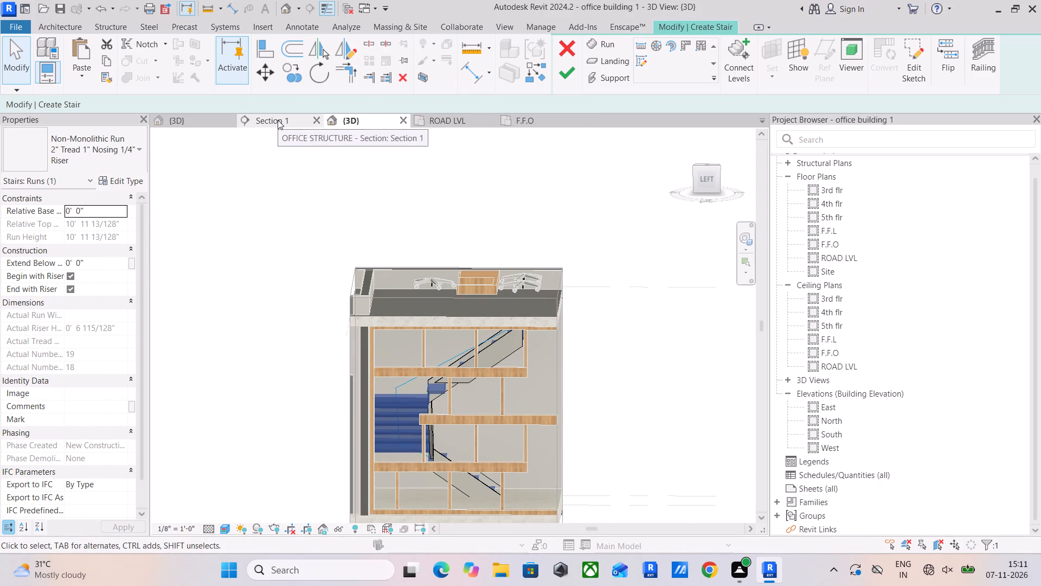
pyautogui.click(533, 121)
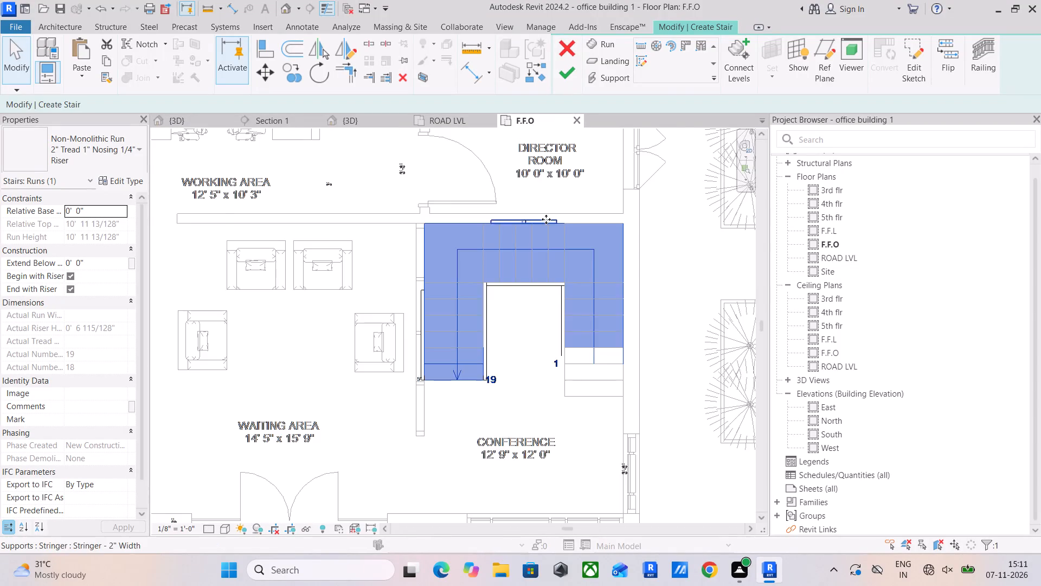
pyautogui.scroll(-1, 546, 219)
pyautogui.scroll(5, 571, 290)
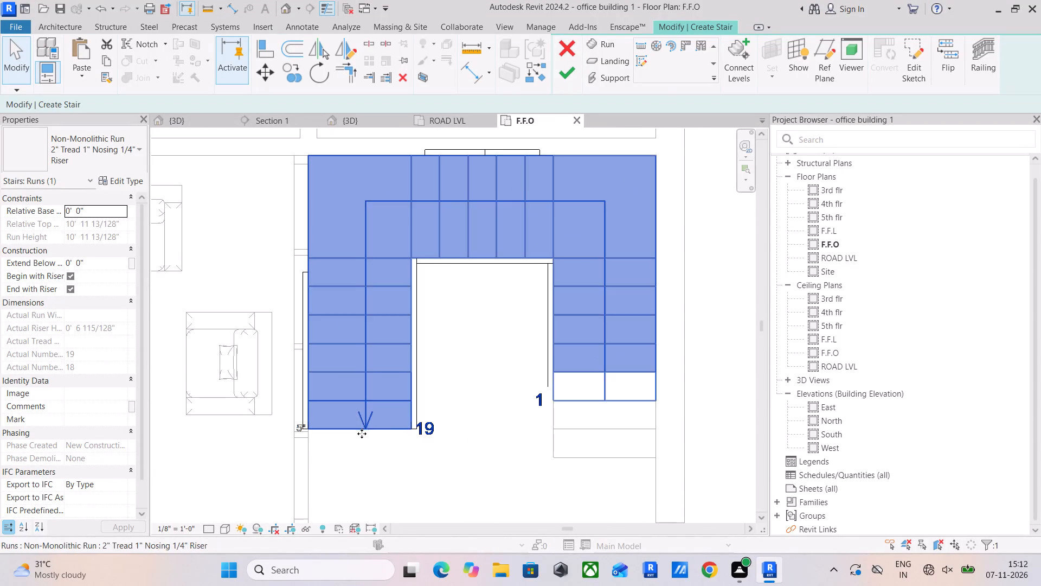
pyautogui.moveTo(362, 433); pyautogui.dragTo(377, 426, button='middle')
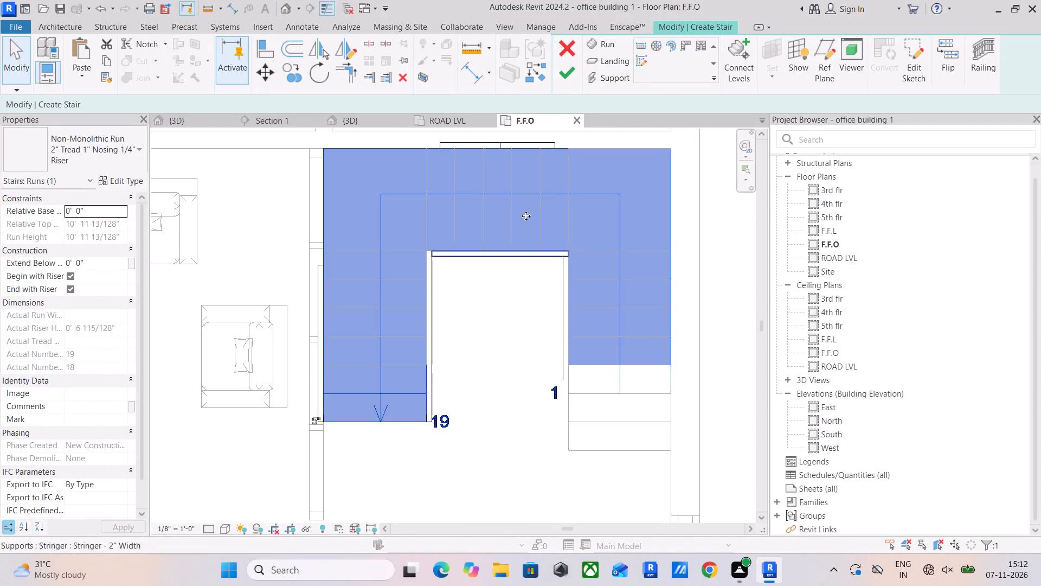
# In the run sketch, copy the partition flight's last riser twice beyond its end at 10" spacing.
pyautogui.click(907, 59)
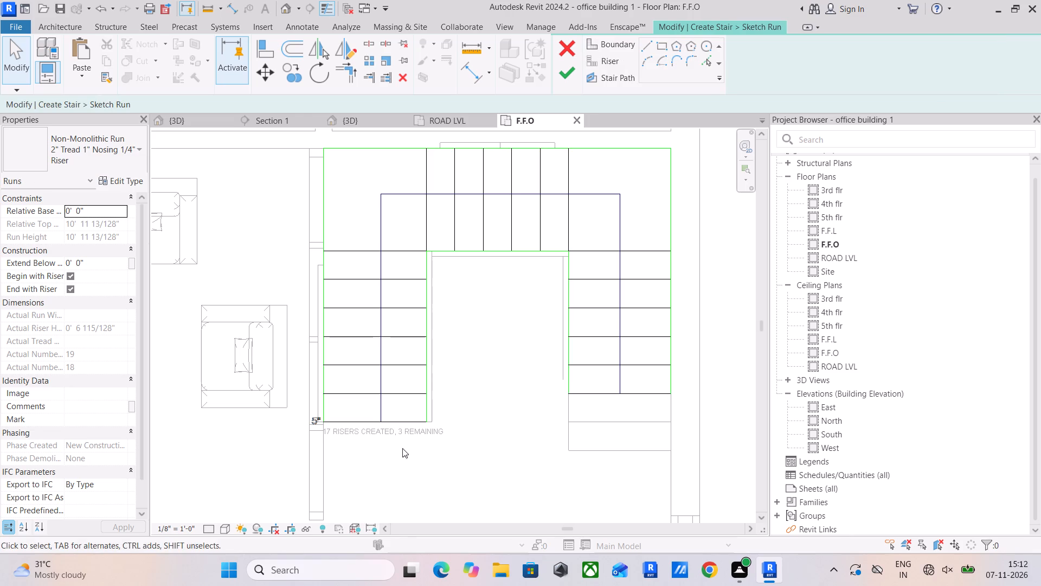
pyautogui.click(402, 424)
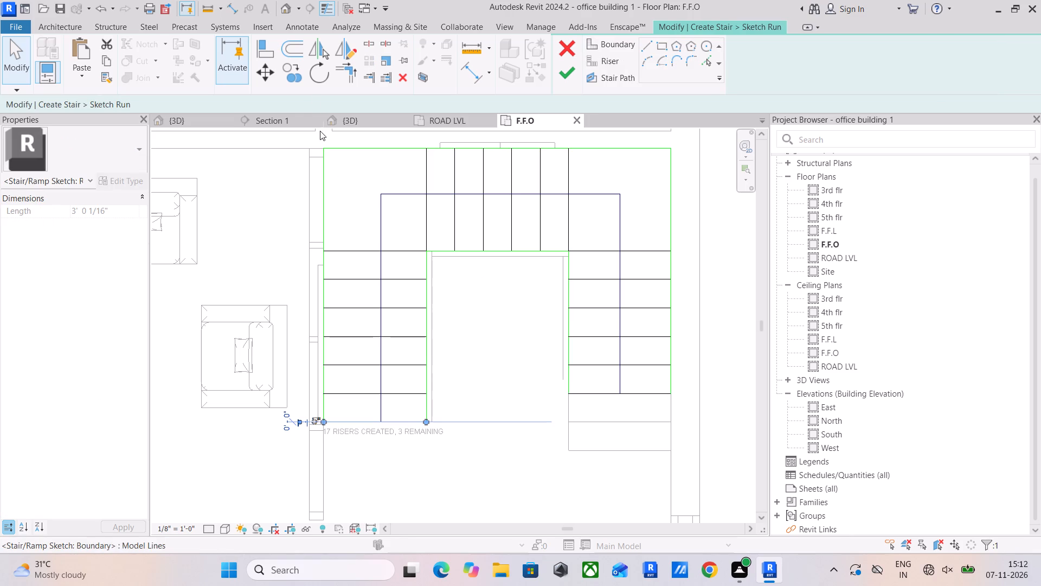
pyautogui.click(295, 70)
pyautogui.moveTo(422, 388); pyautogui.dragTo(422, 394)
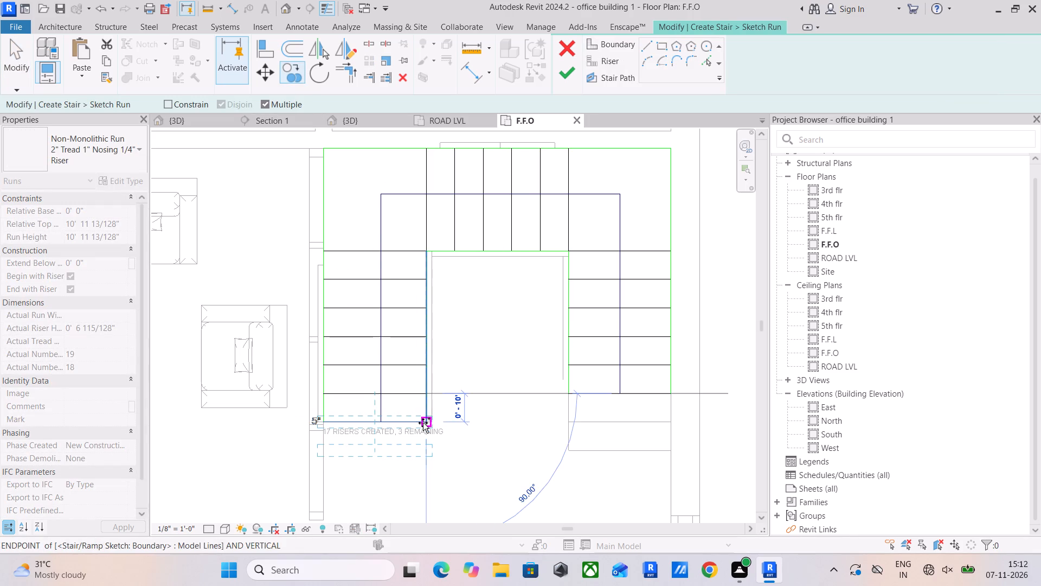
pyautogui.click(425, 424)
pyautogui.click(427, 454)
pyautogui.moveTo(500, 409); pyautogui.dragTo(544, 337, button='middle')
pyautogui.press('Escape')
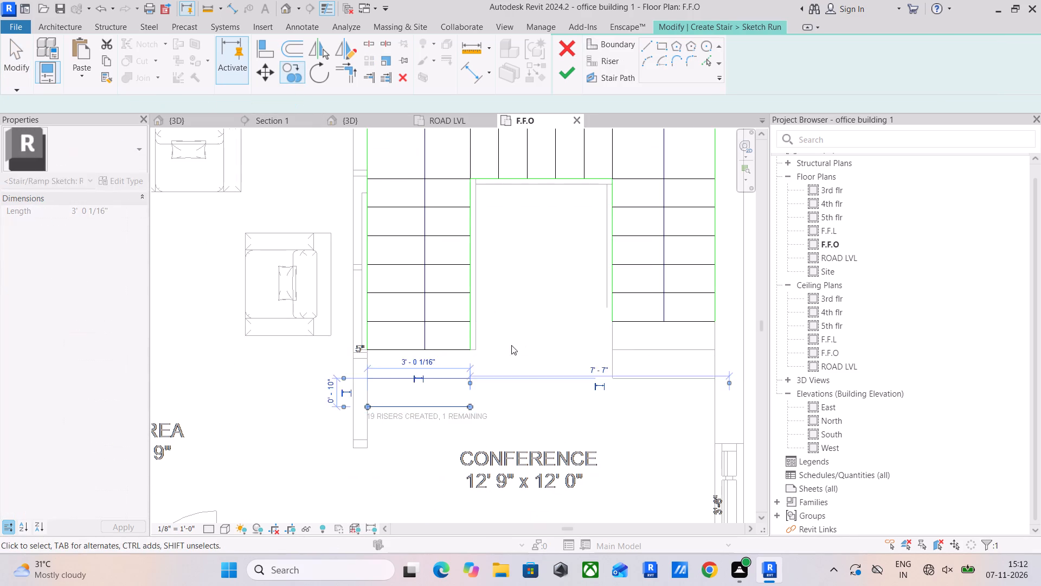
pyautogui.press('Escape')
pyautogui.press('Escape')
# Extend both boundary lines of the partition flight to the farthest copied riser, making the inner line 6' 8" long.
pyautogui.click(474, 332)
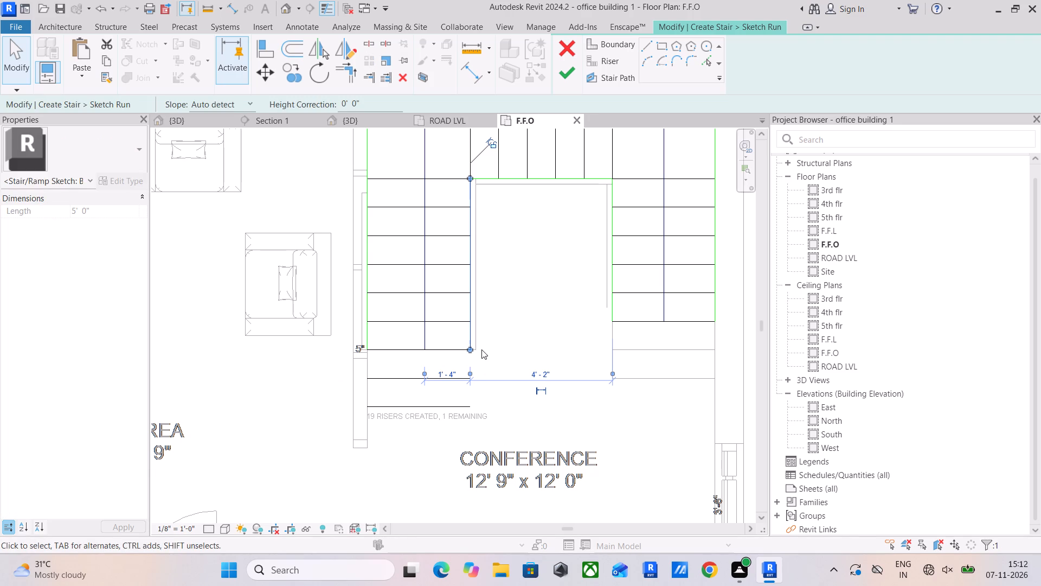
pyautogui.moveTo(469, 351); pyautogui.dragTo(467, 405)
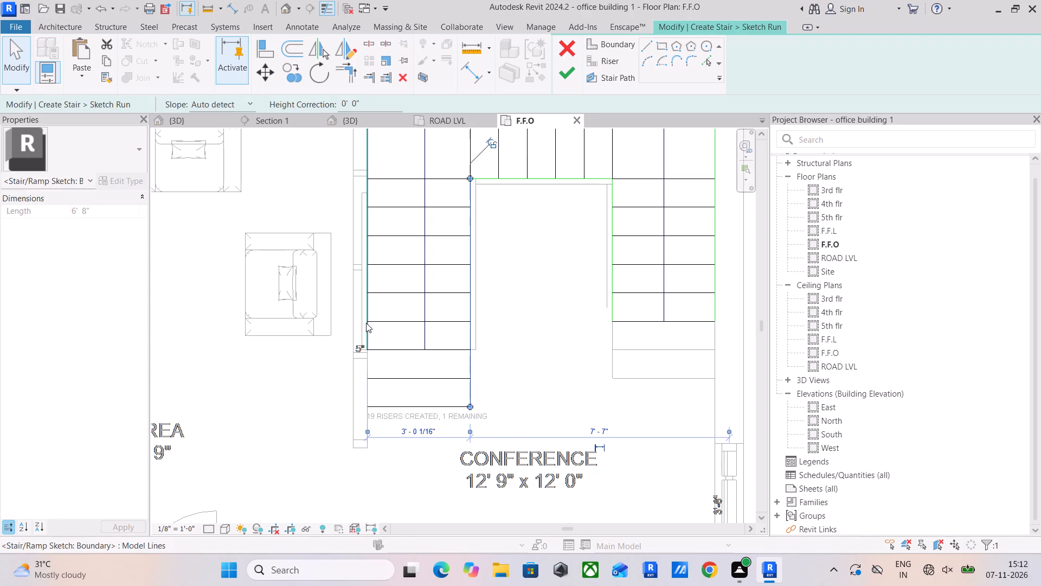
pyautogui.click(366, 321)
pyautogui.click(366, 320)
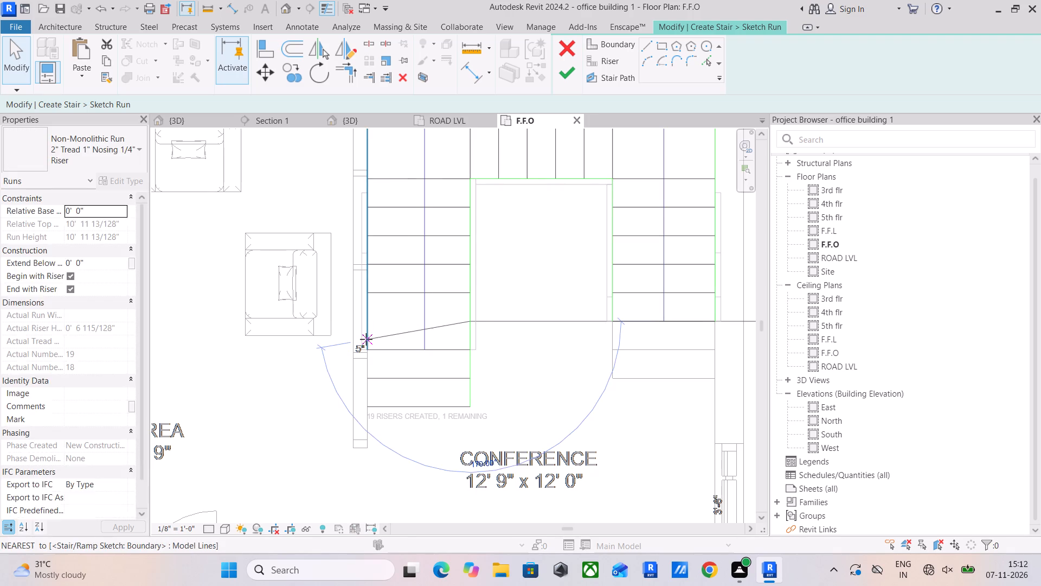
pyautogui.click(365, 299)
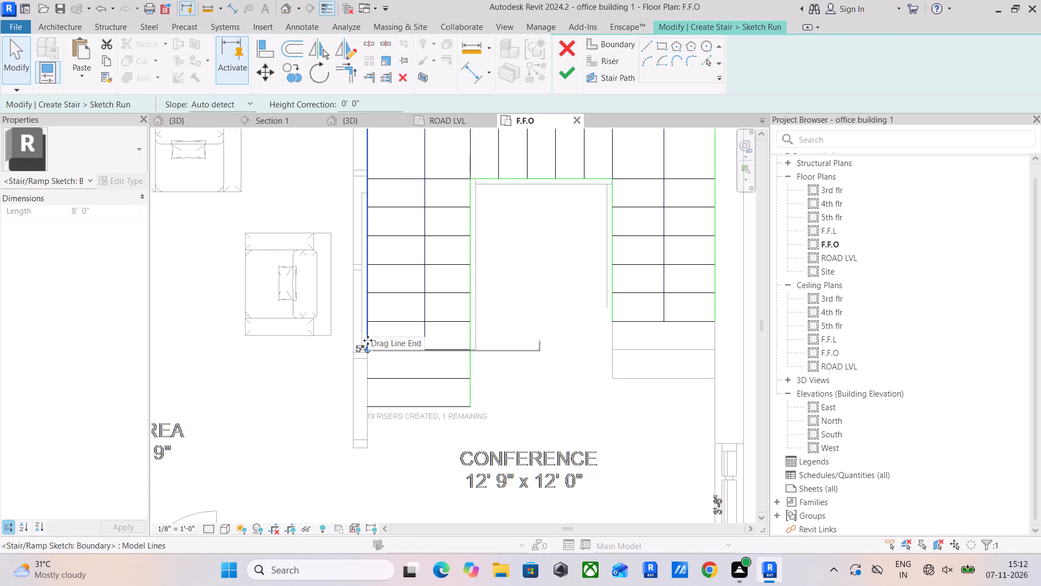
pyautogui.moveTo(369, 349); pyautogui.dragTo(364, 402)
pyautogui.press('Escape')
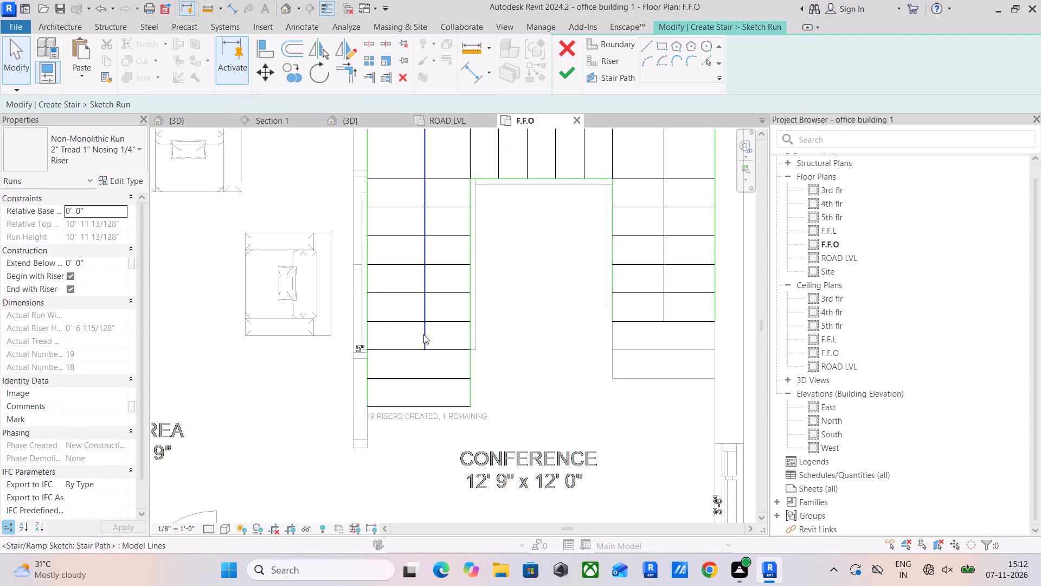
# Extend the stair path along the partition flight to its last riser, making that segment 8' 4", and finish the run sketch.
pyautogui.click(423, 334)
pyautogui.moveTo(422, 348); pyautogui.dragTo(422, 406)
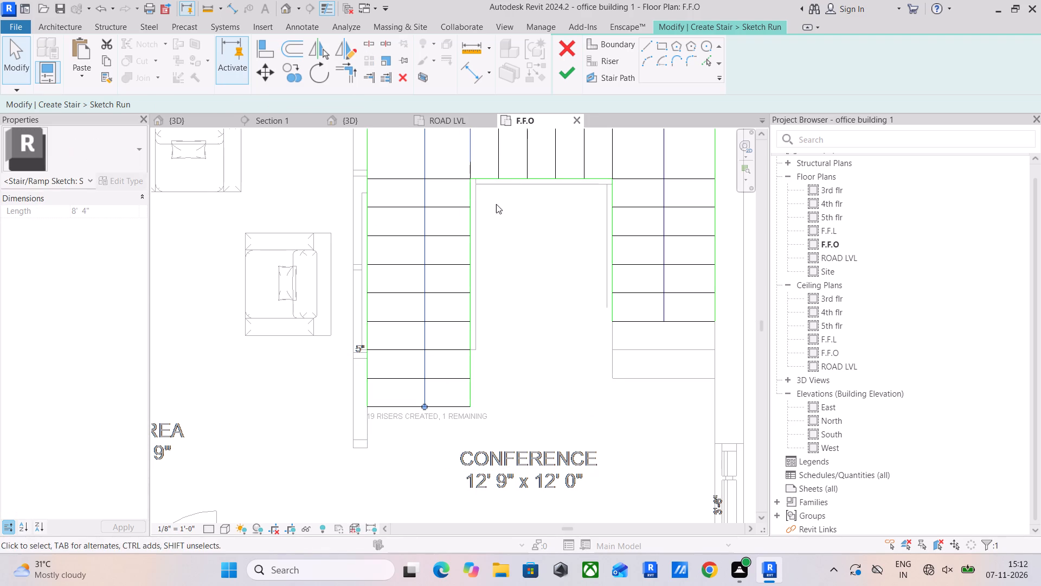
pyautogui.click(570, 74)
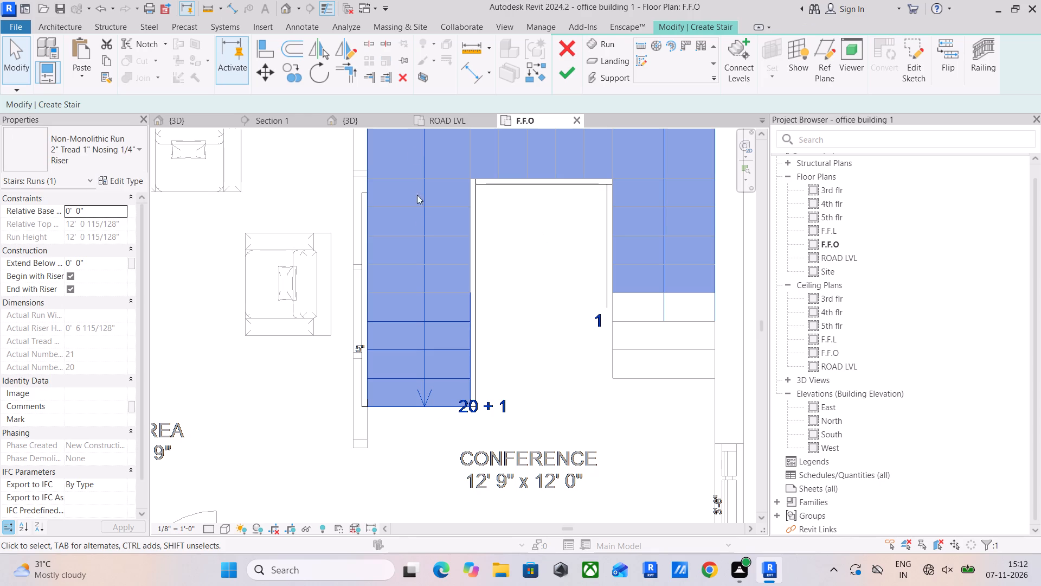
# Examine in 3D how the top of the extended partition flight meets the upper floor slab.
pyautogui.click(458, 118)
pyautogui.click(371, 117)
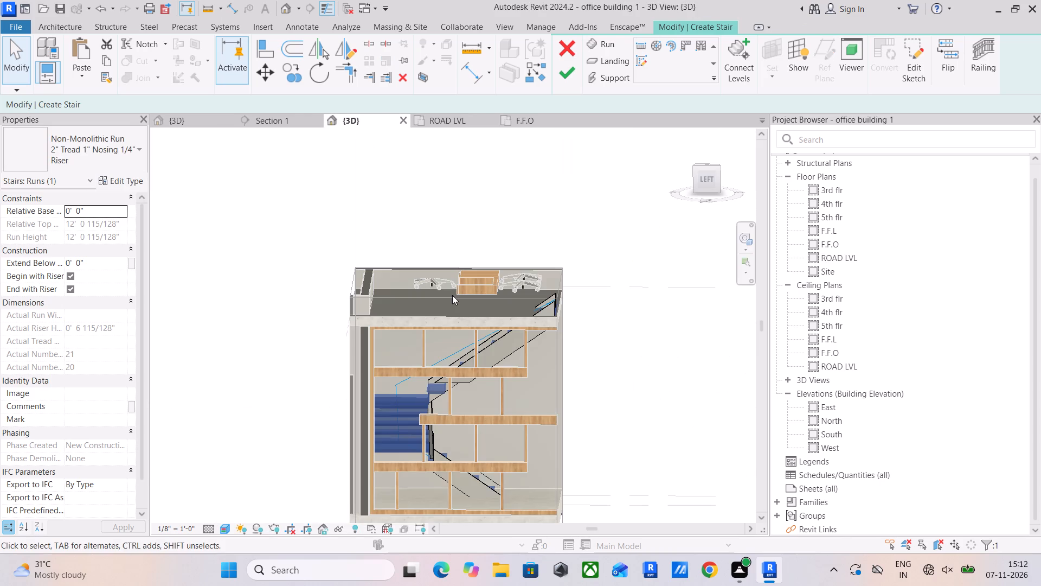
pyautogui.scroll(4, 583, 281)
pyautogui.keyDown('shift'); pyautogui.moveTo(562, 311); pyautogui.dragTo(599, 320, button='middle'); pyautogui.keyUp('shift')
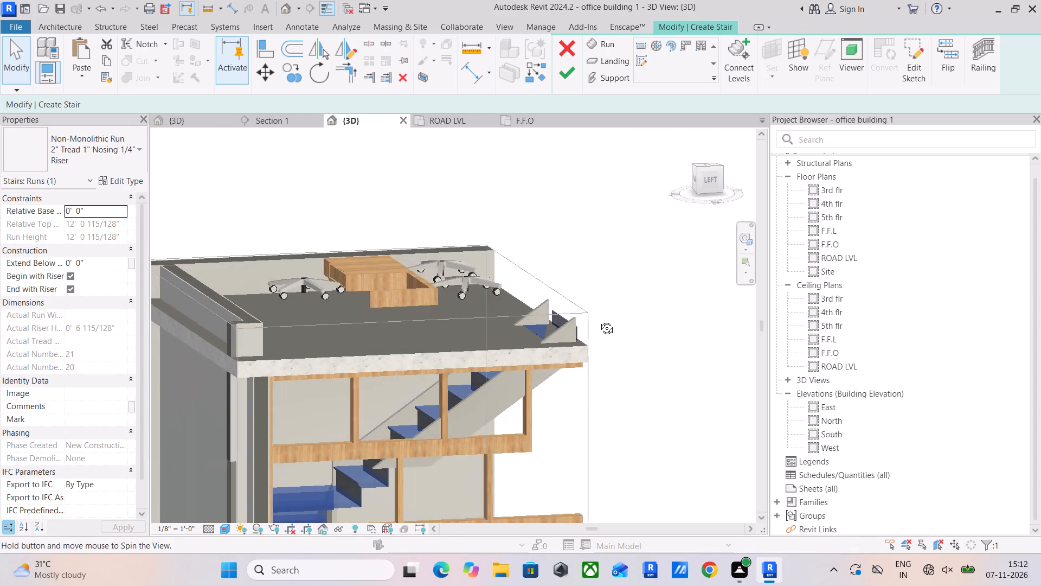
pyautogui.keyDown('shift'); pyautogui.moveTo(599, 320); pyautogui.dragTo(605, 326, button='middle'); pyautogui.keyUp('shift')
pyautogui.scroll(5, 561, 316)
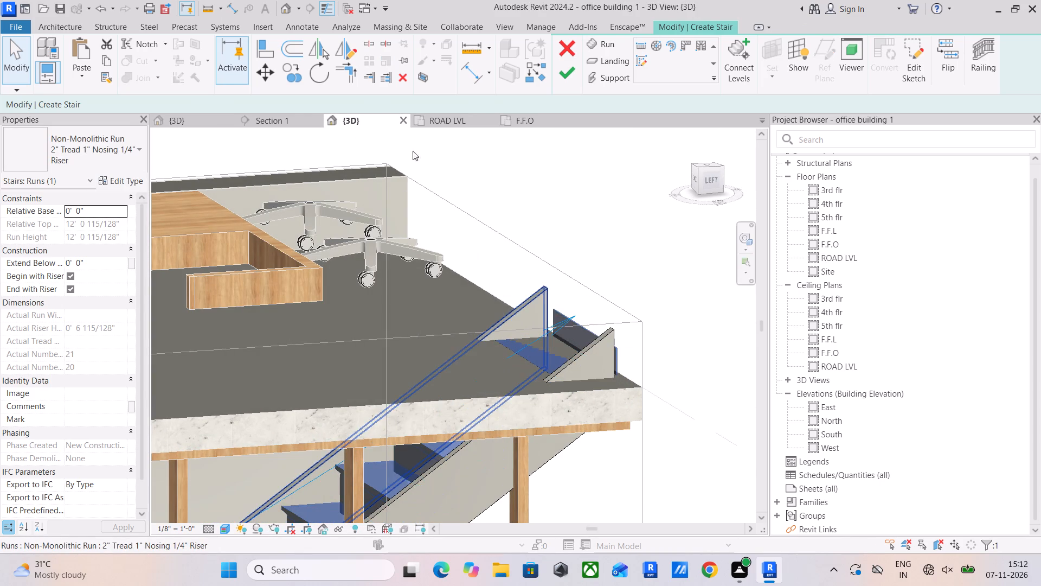
pyautogui.click(449, 118)
pyautogui.click(521, 117)
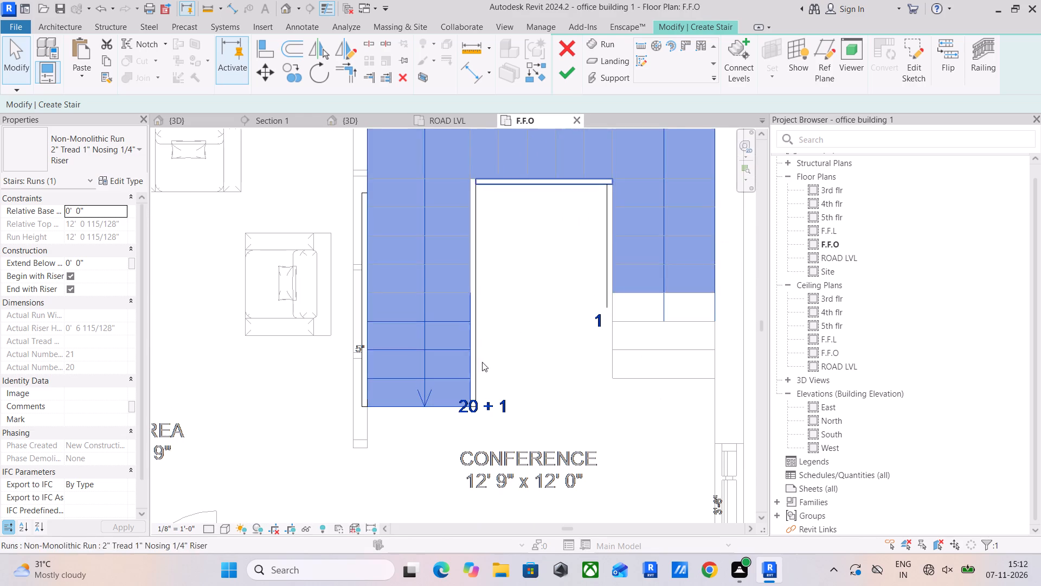
# Reopen the run sketch and delete the last riser of the partition flight.
pyautogui.click(916, 58)
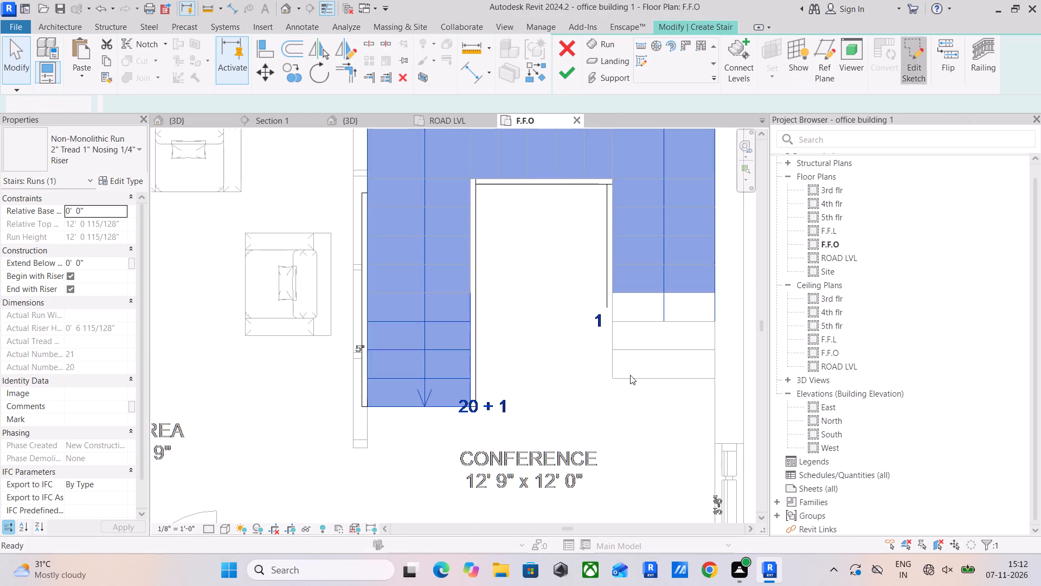
pyautogui.click(460, 403)
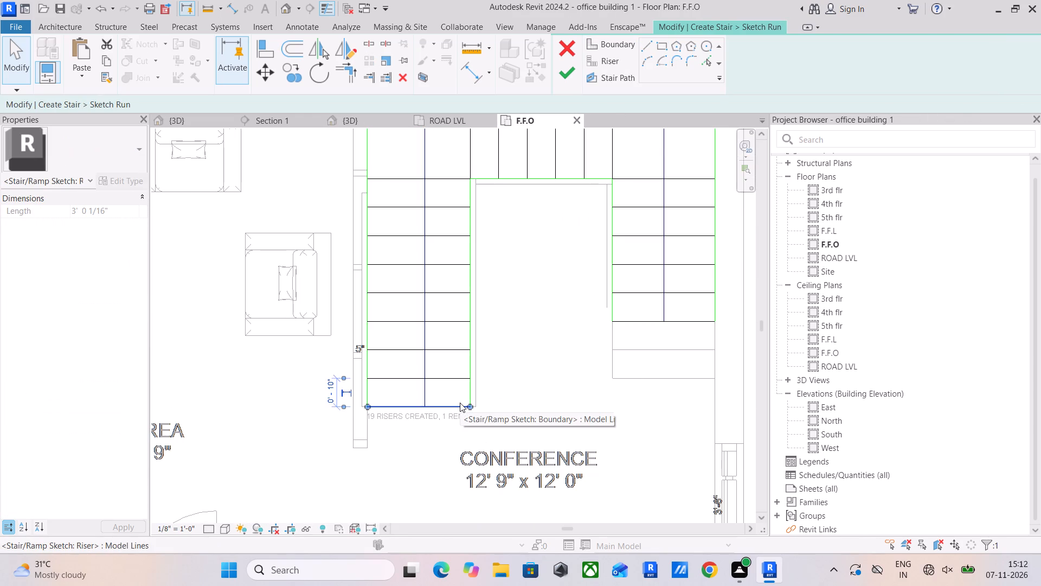
pyautogui.press('Delete')
# Shorten both boundary lines of the partition flight to its remaining last riser, making the inner line 5' 10" long.
pyautogui.click(471, 392)
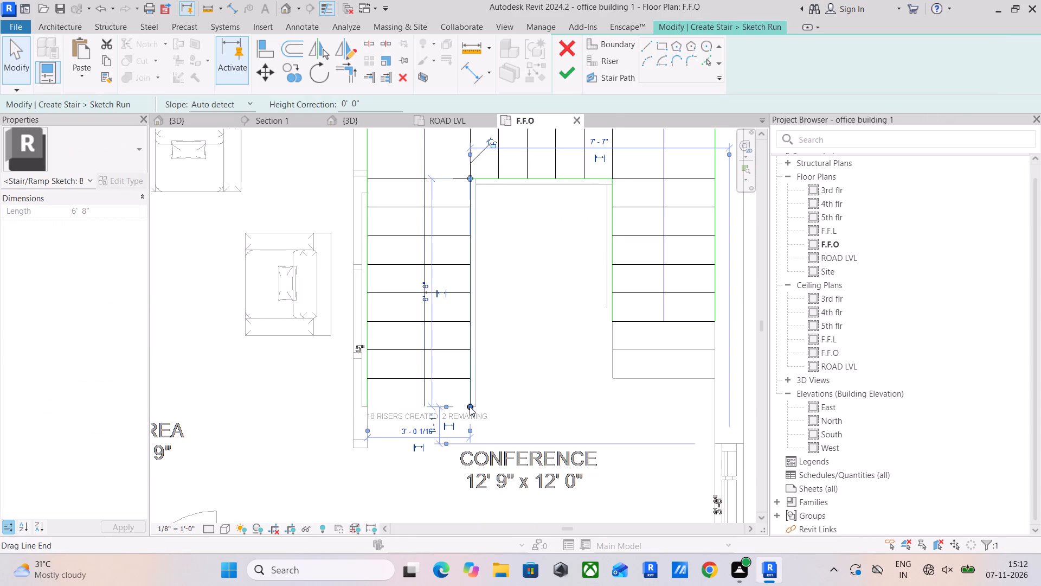
pyautogui.moveTo(470, 406); pyautogui.dragTo(471, 379)
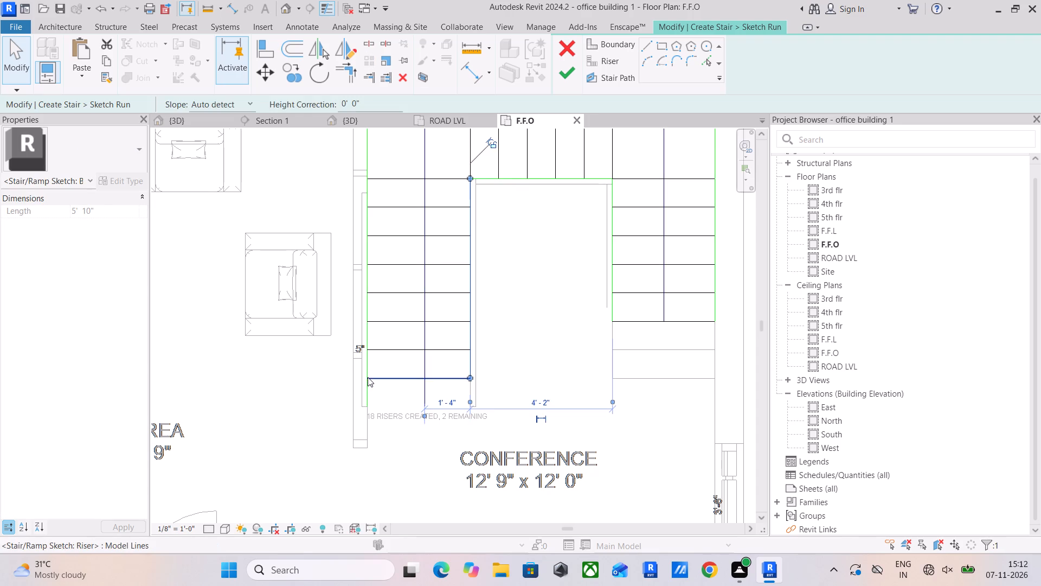
pyautogui.click(368, 377)
pyautogui.click(367, 365)
pyautogui.moveTo(369, 404); pyautogui.dragTo(370, 382)
# Shorten the stair path along the partition flight to its last riser and finish the run sketch.
pyautogui.click(423, 398)
pyautogui.moveTo(422, 406); pyautogui.dragTo(425, 383)
pyautogui.press('Escape')
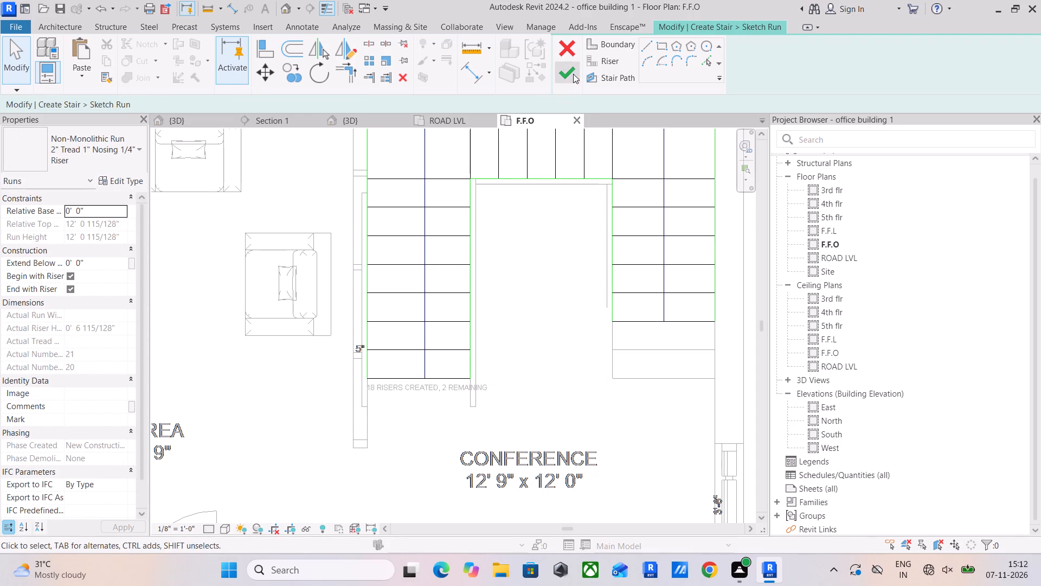
pyautogui.click(573, 74)
# Examine in 3D how the shortened flight meets the upper floor slab, and review the whole stair in the F.F.O plan.
pyautogui.click(357, 117)
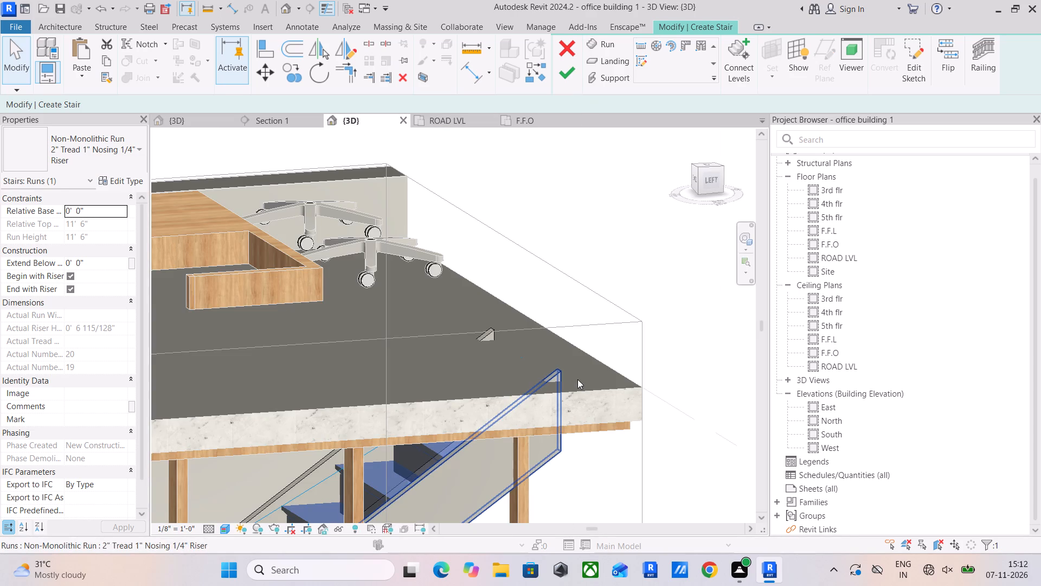
pyautogui.scroll(-3, 556, 377)
pyautogui.moveTo(568, 368); pyautogui.dragTo(640, 279, button='middle')
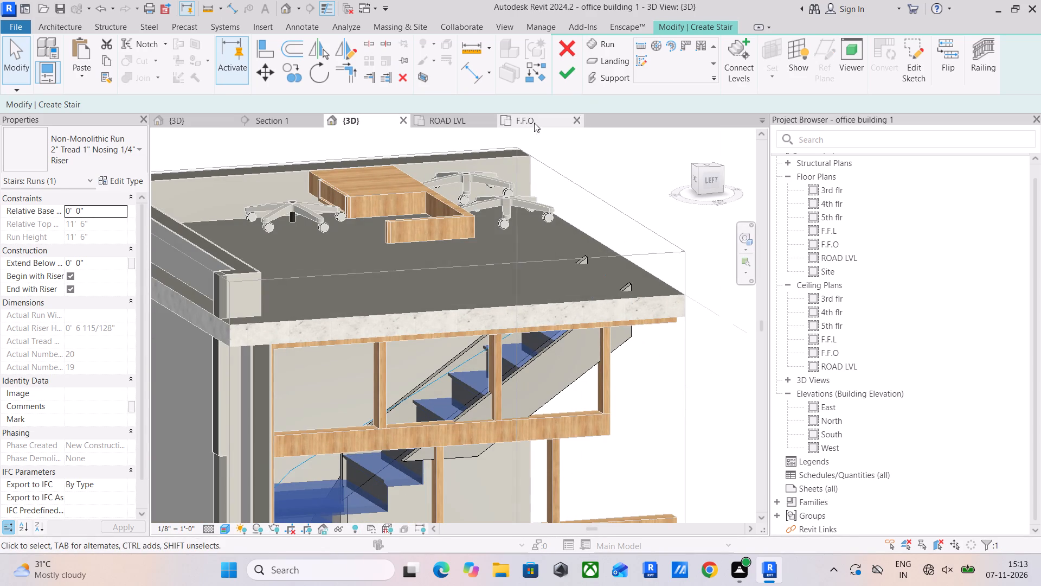
pyautogui.click(525, 119)
pyautogui.scroll(-4, 556, 280)
pyautogui.moveTo(552, 284); pyautogui.dragTo(519, 303, button='middle')
pyautogui.click(508, 279)
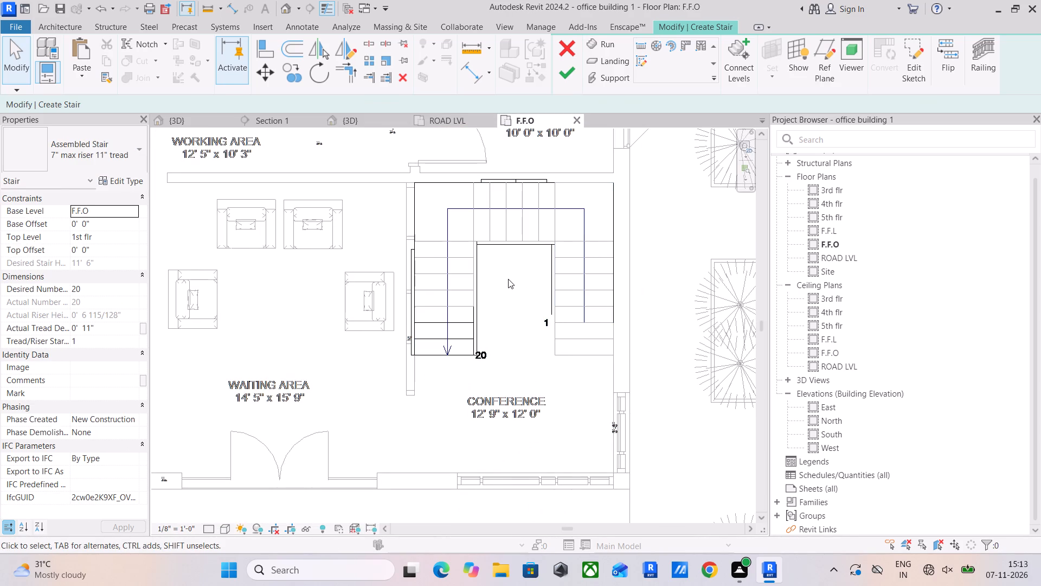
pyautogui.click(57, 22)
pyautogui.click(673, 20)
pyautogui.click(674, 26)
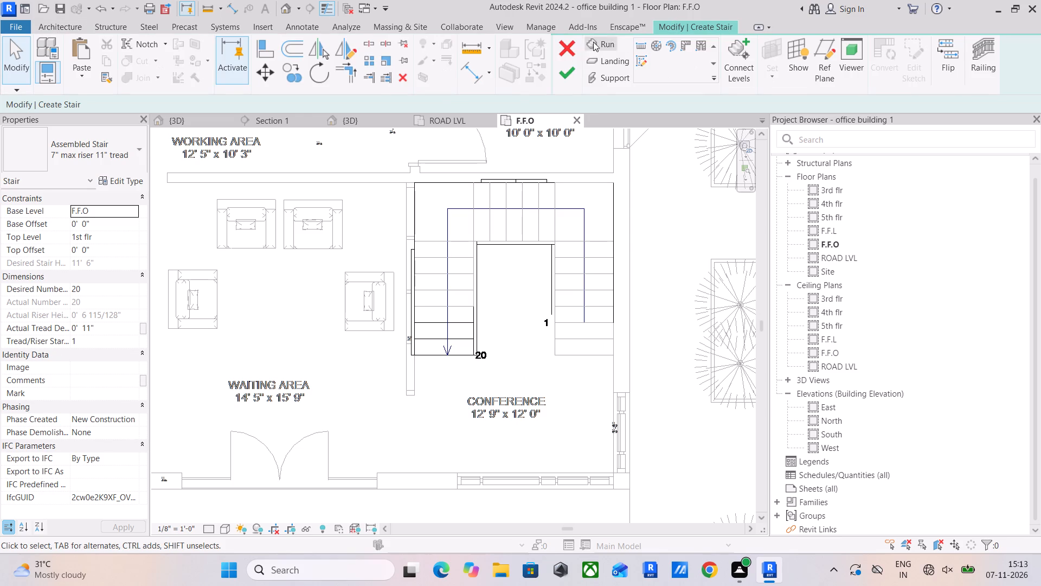
# Finish editing the conference room stair.
pyautogui.click(555, 77)
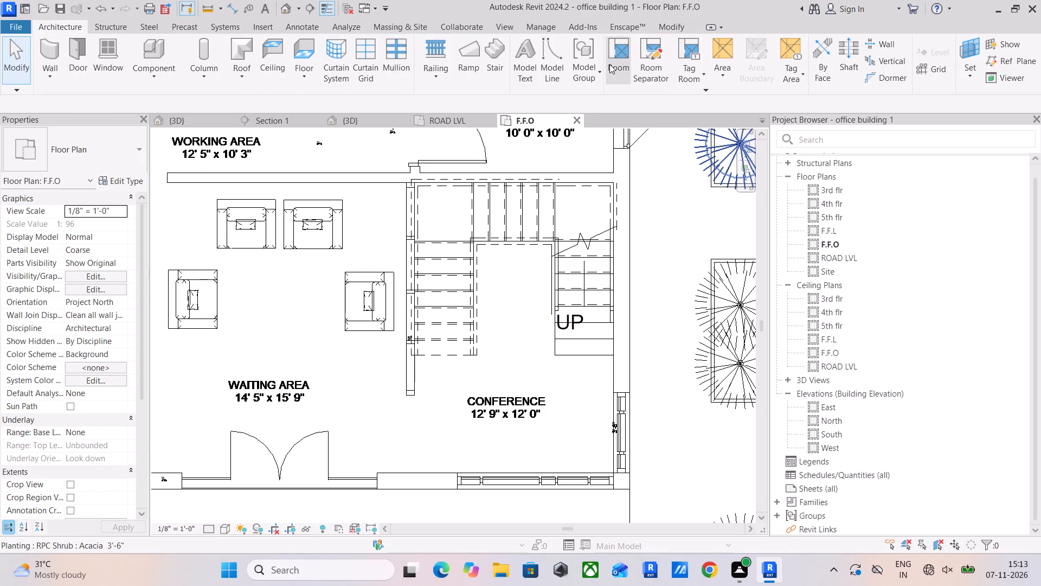
# Create a shaft opening from F.F.O with a rectangular boundary about 8' 10" long, enclosing the whole stair between partition and outer wall.
pyautogui.click(843, 72)
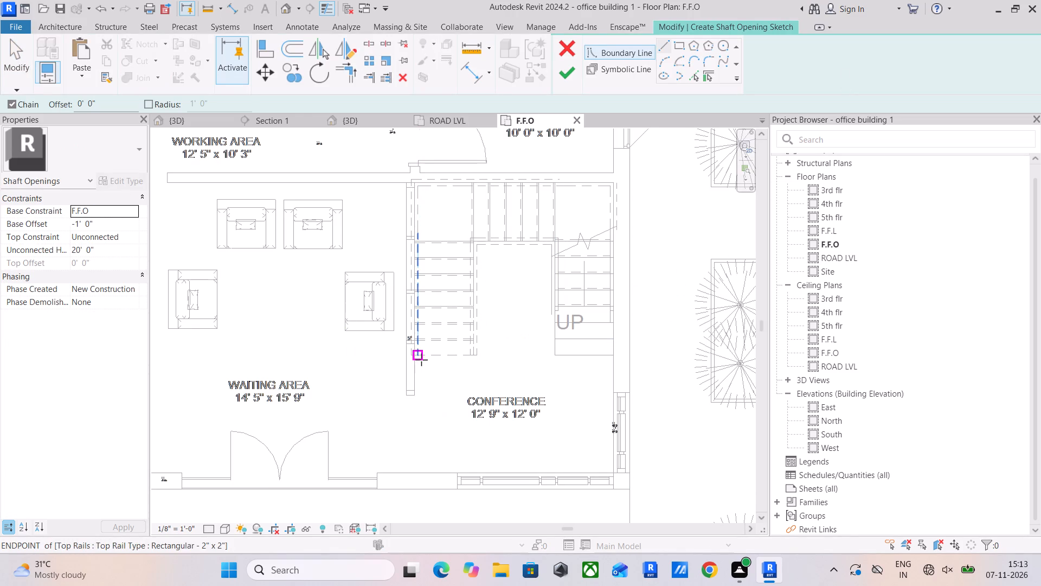
pyautogui.scroll(6, 412, 360)
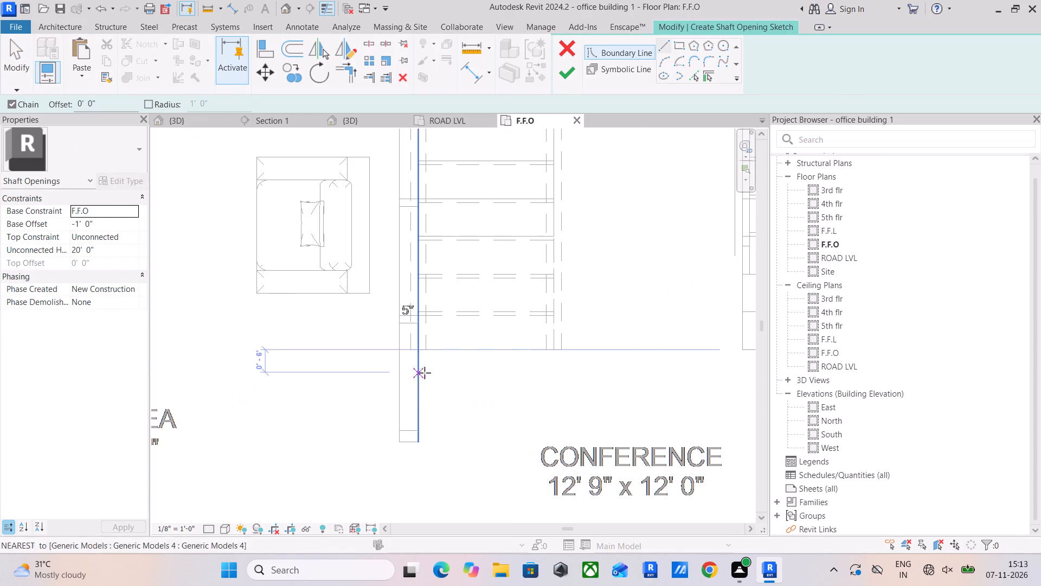
pyautogui.click(417, 355)
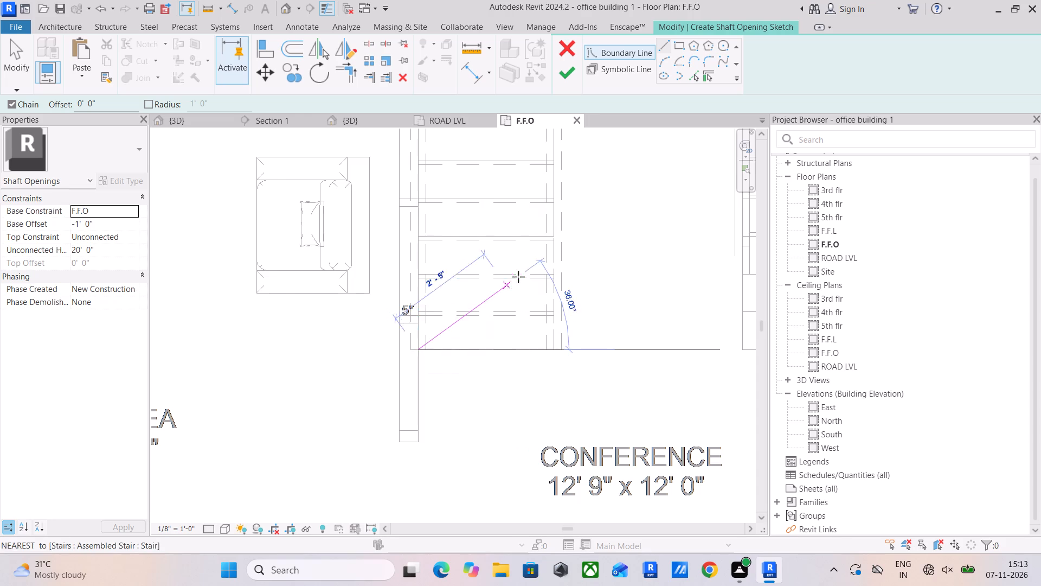
pyautogui.scroll(-1, 518, 277)
pyautogui.click(673, 49)
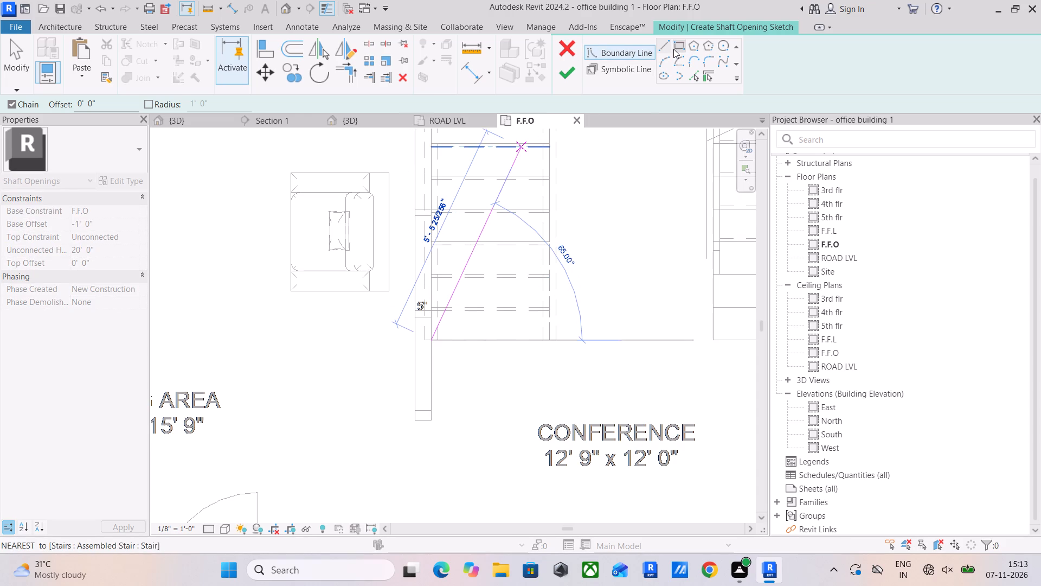
pyautogui.scroll(5, 443, 326)
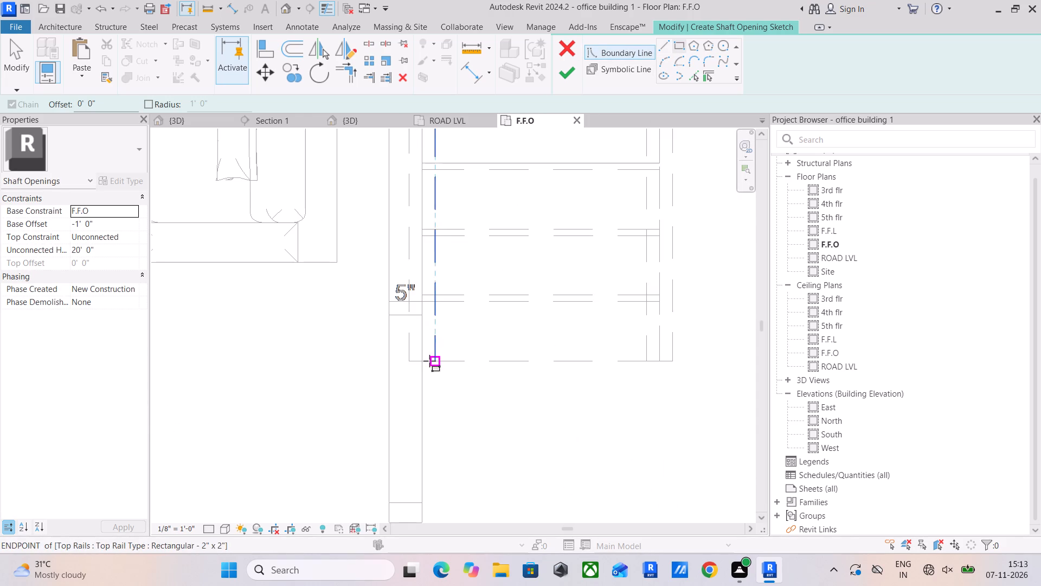
pyautogui.click(428, 362)
pyautogui.scroll(-9, 530, 305)
pyautogui.moveTo(627, 292); pyautogui.dragTo(461, 418, button='middle')
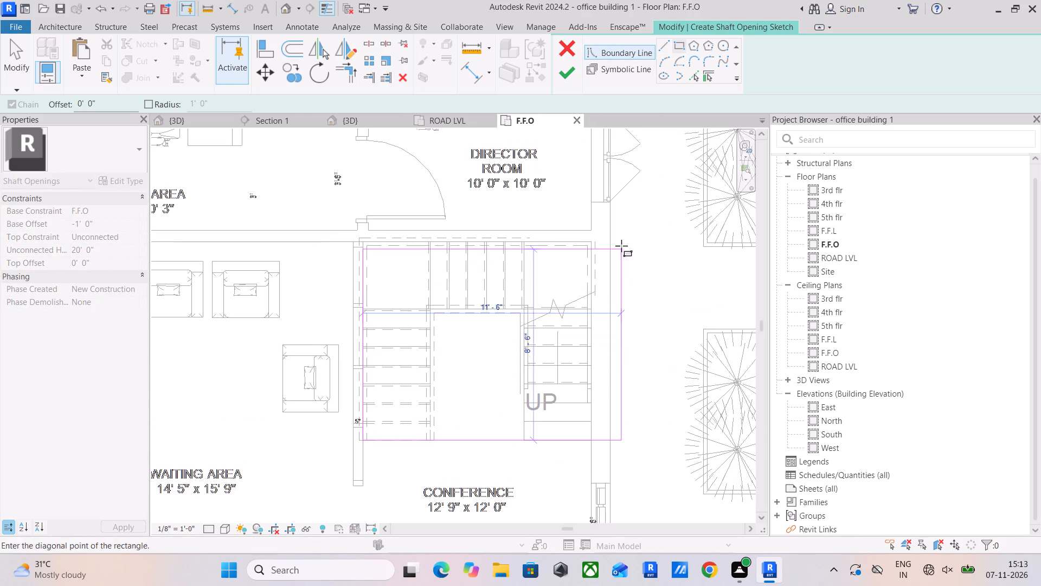
pyautogui.scroll(10, 592, 227)
pyautogui.click(587, 269)
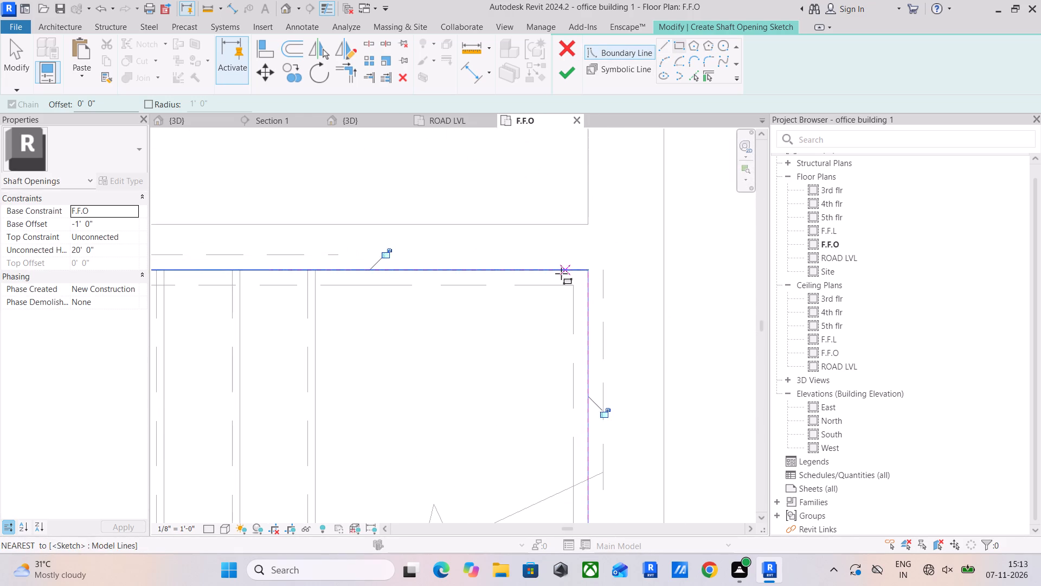
pyautogui.scroll(-10, 552, 281)
pyautogui.moveTo(550, 284); pyautogui.dragTo(569, 271, button='middle')
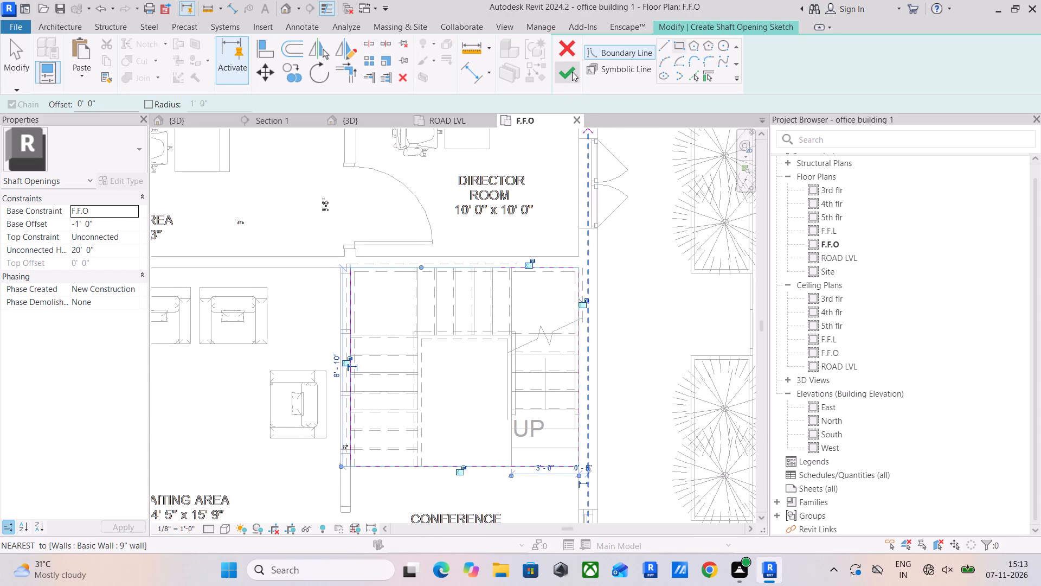
pyautogui.click(572, 72)
# Raise the bottom of the stair shaft opening in 3D to a base offset of about 3' 3".
pyautogui.scroll(-4, 517, 304)
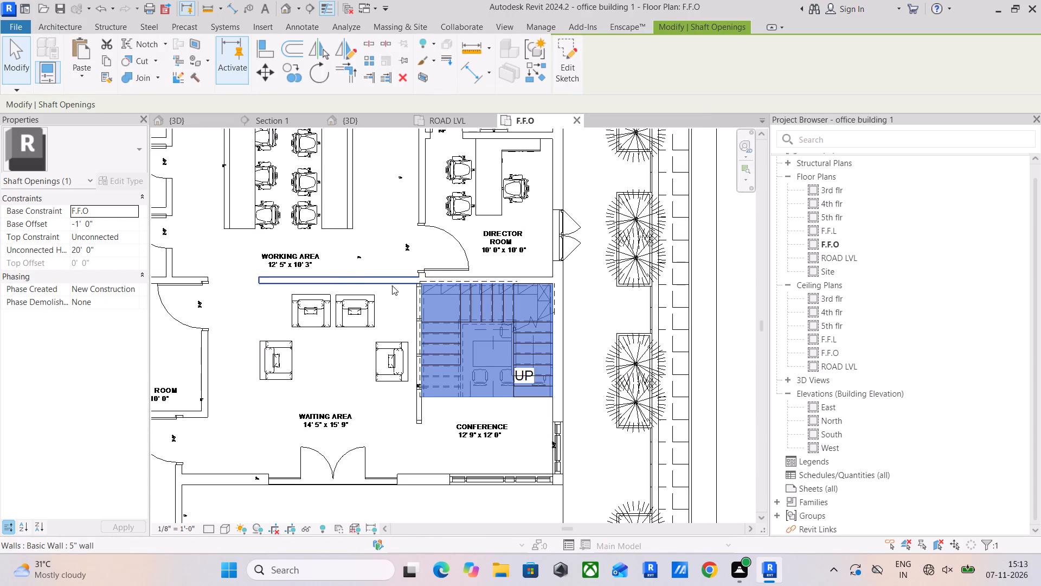
pyautogui.scroll(-5, 488, 300)
pyautogui.click(357, 118)
pyautogui.scroll(-6, 570, 238)
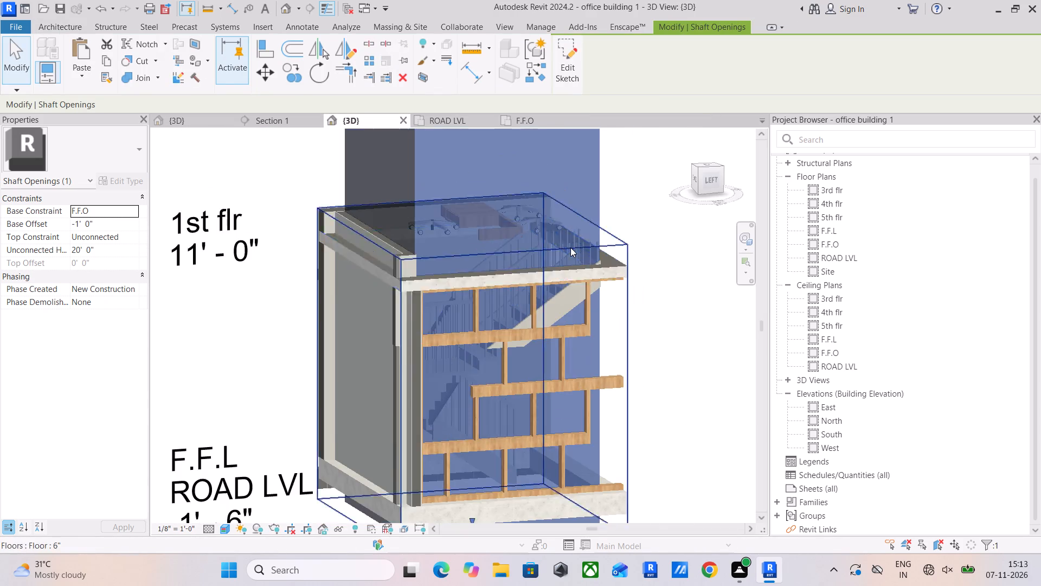
pyautogui.scroll(-7, 570, 247)
pyautogui.moveTo(573, 258); pyautogui.dragTo(538, 441, button='middle')
pyautogui.moveTo(528, 437); pyautogui.dragTo(528, 296, button='middle')
pyautogui.scroll(4, 528, 371)
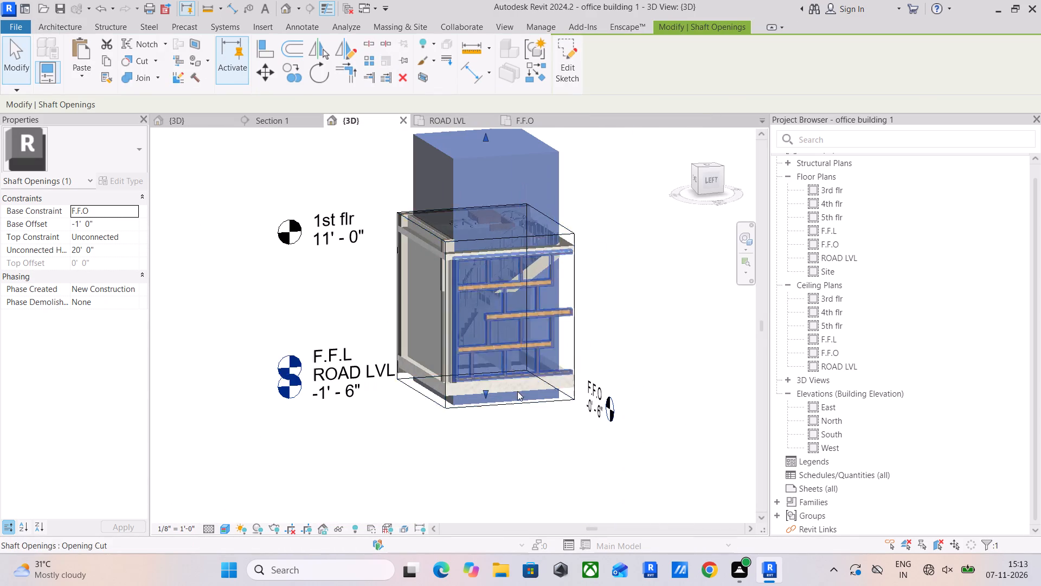
pyautogui.moveTo(484, 392); pyautogui.dragTo(493, 335)
# Extend the top of the stair shaft opening upward to an unconnected height of about 62' 6".
pyautogui.scroll(-5, 535, 321)
pyautogui.moveTo(544, 351); pyautogui.dragTo(549, 397, button='middle')
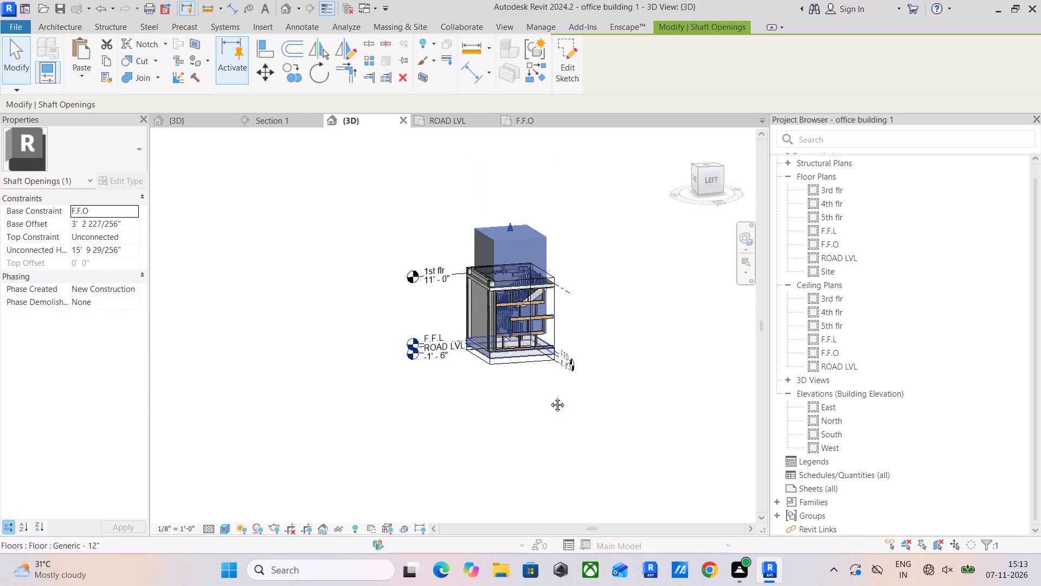
pyautogui.moveTo(549, 397); pyautogui.dragTo(550, 471, button='middle')
pyautogui.scroll(-4, 542, 385)
pyautogui.moveTo(526, 359); pyautogui.dragTo(530, 195)
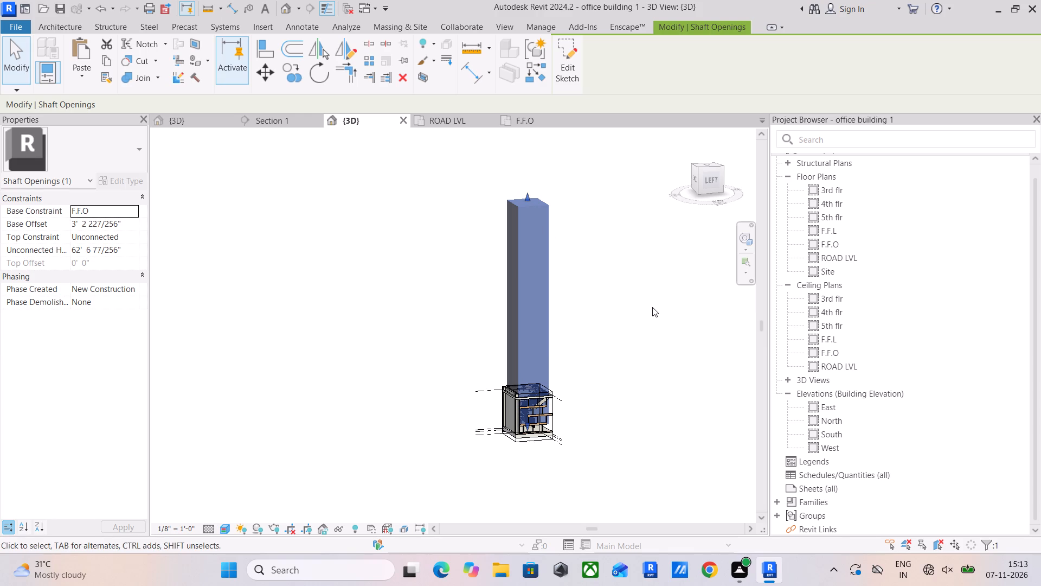
pyautogui.click(632, 308)
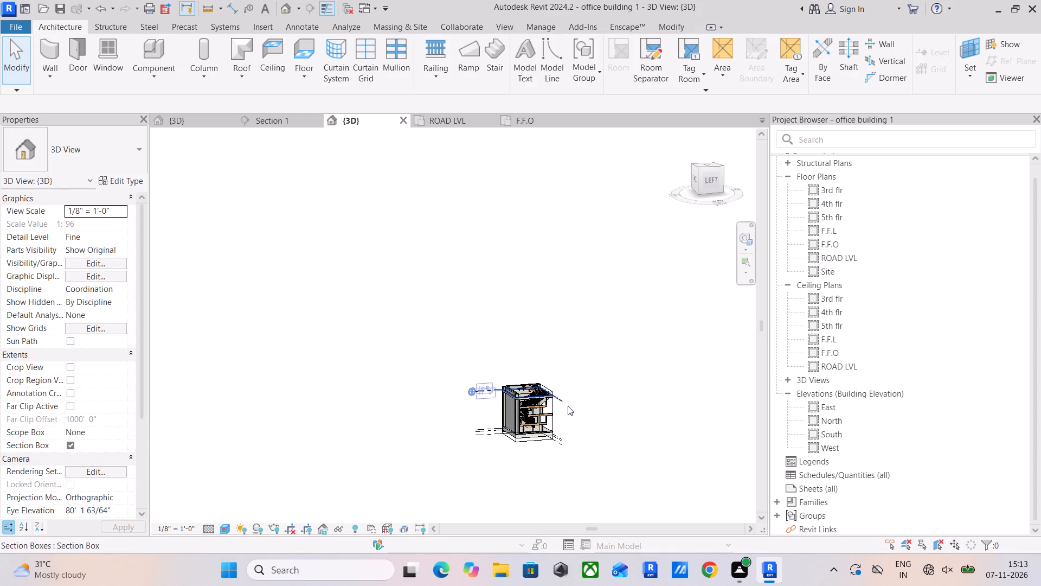
# Delete the stair railing running along the partition wall in the F.F.O plan.
pyautogui.click(441, 122)
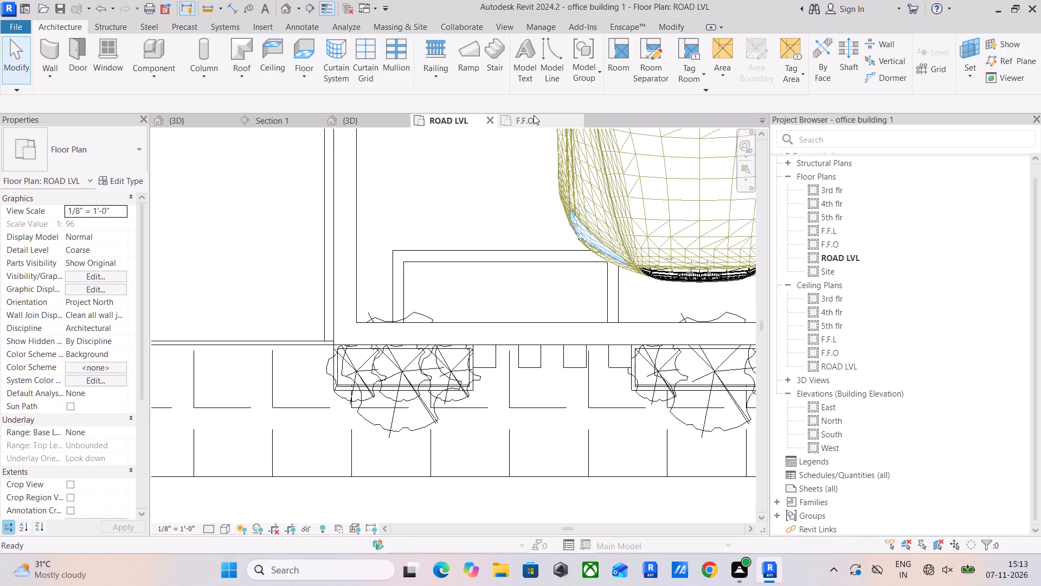
pyautogui.click(534, 115)
pyautogui.scroll(6, 475, 371)
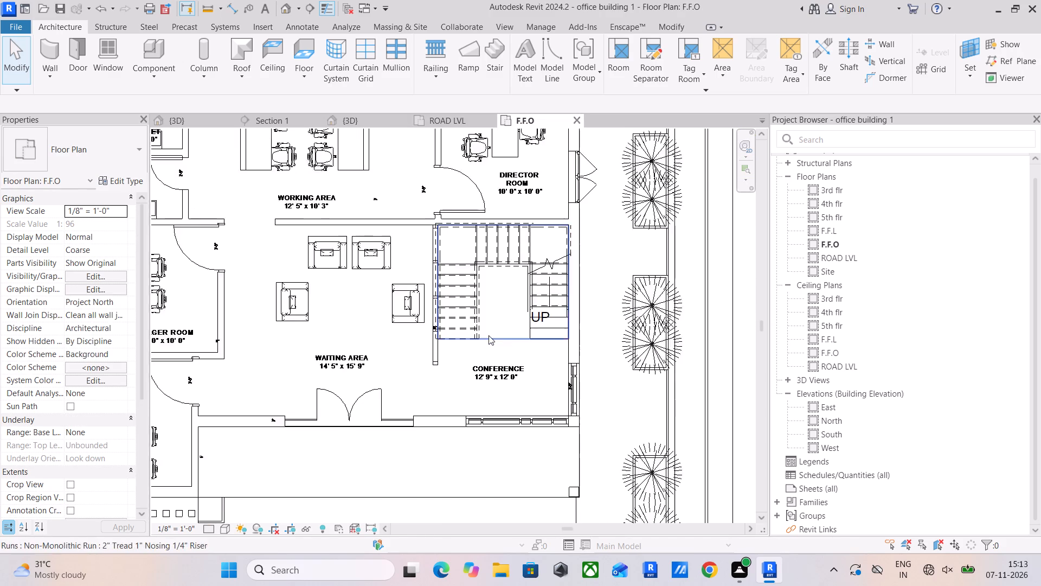
pyautogui.scroll(4, 489, 335)
pyautogui.scroll(4, 382, 239)
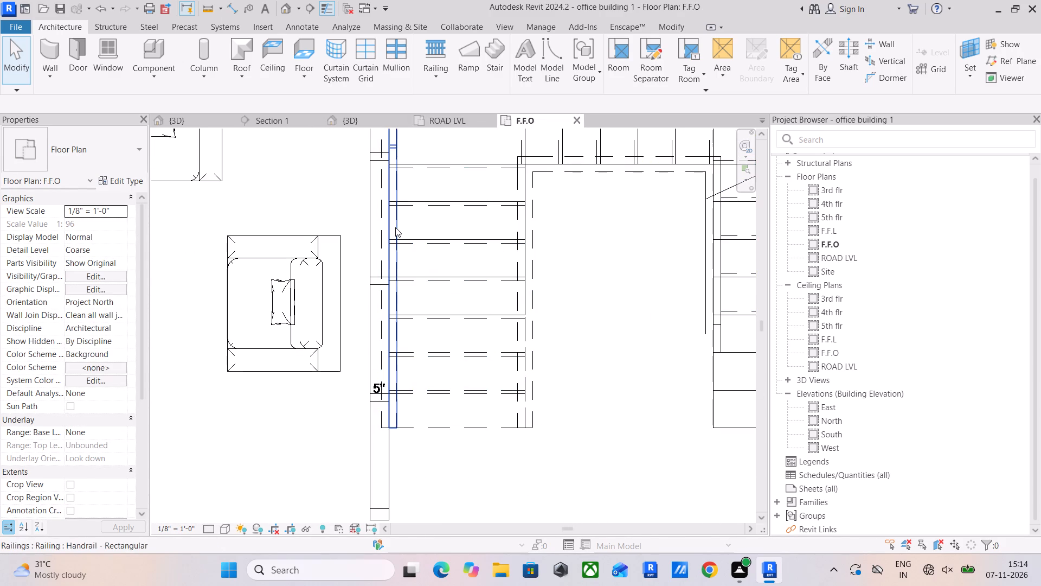
pyautogui.click(395, 227)
pyautogui.press('Delete')
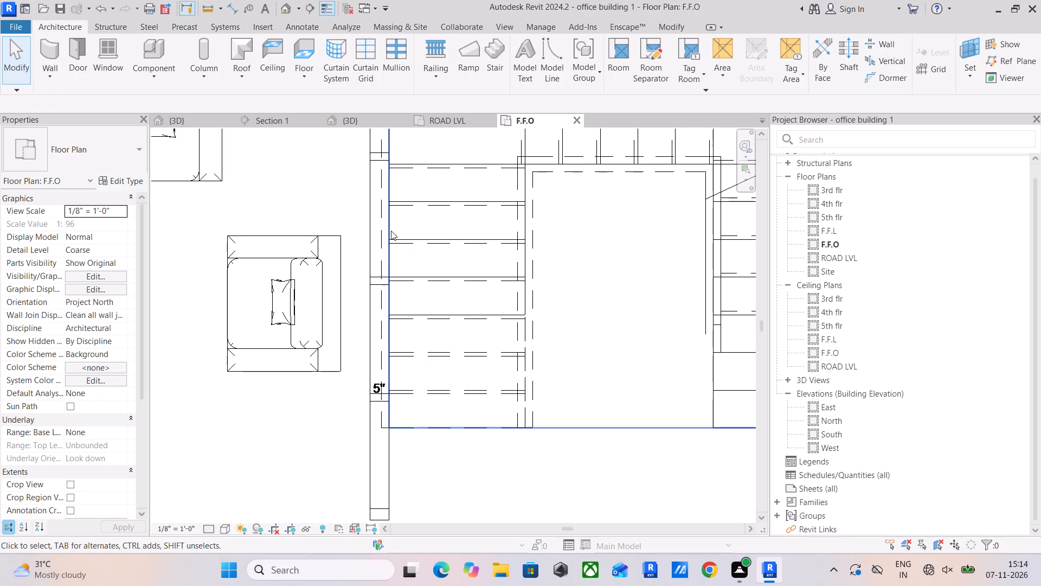
# Select the stair in 3D and duplicate its assembled stair type under the name "stairs".
pyautogui.click(359, 117)
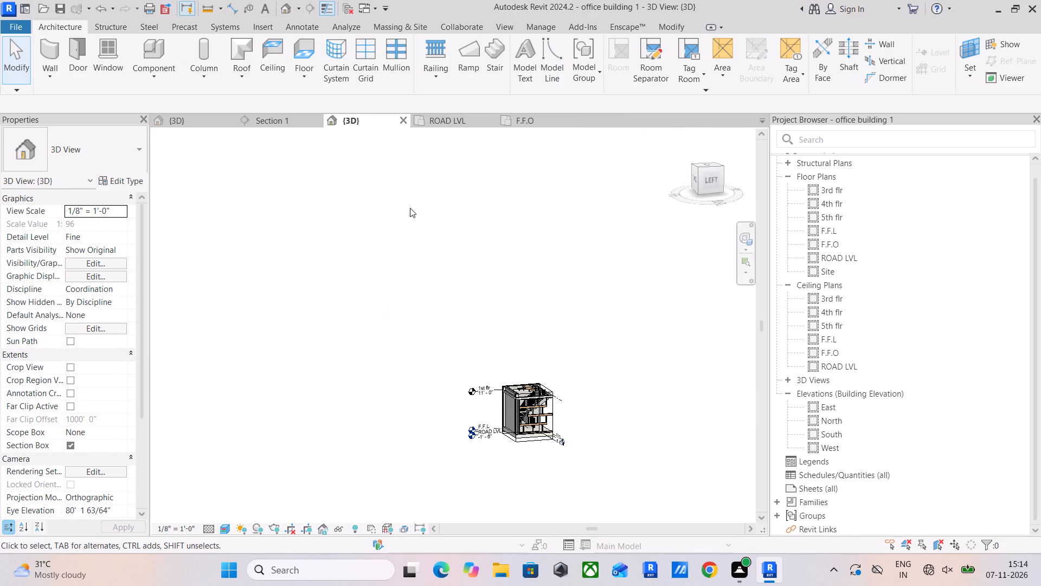
pyautogui.scroll(15, 549, 417)
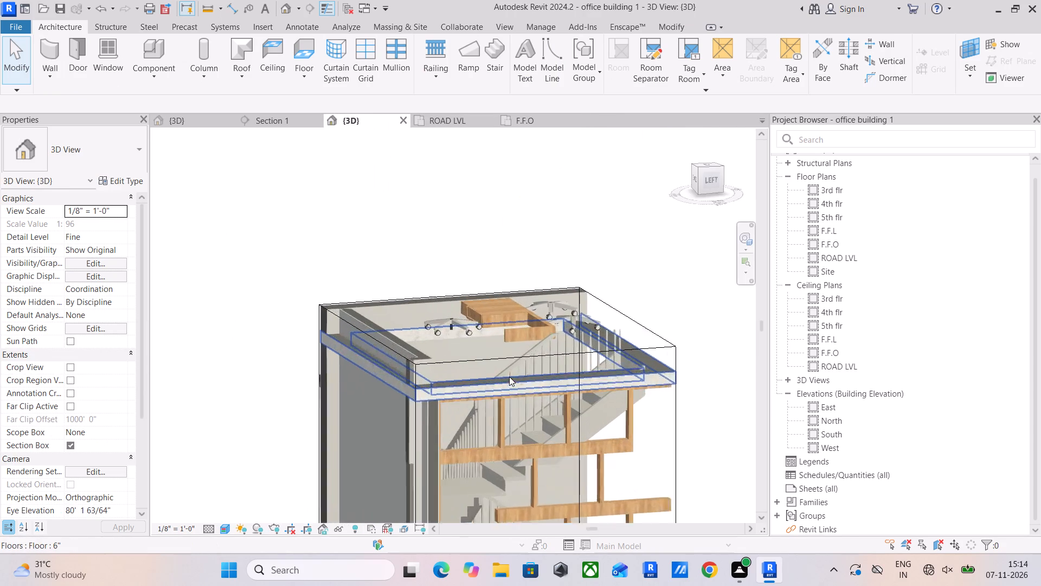
pyautogui.scroll(1, 509, 377)
pyautogui.keyDown('shift'); pyautogui.moveTo(562, 379); pyautogui.dragTo(488, 392, button='middle'); pyautogui.keyUp('shift')
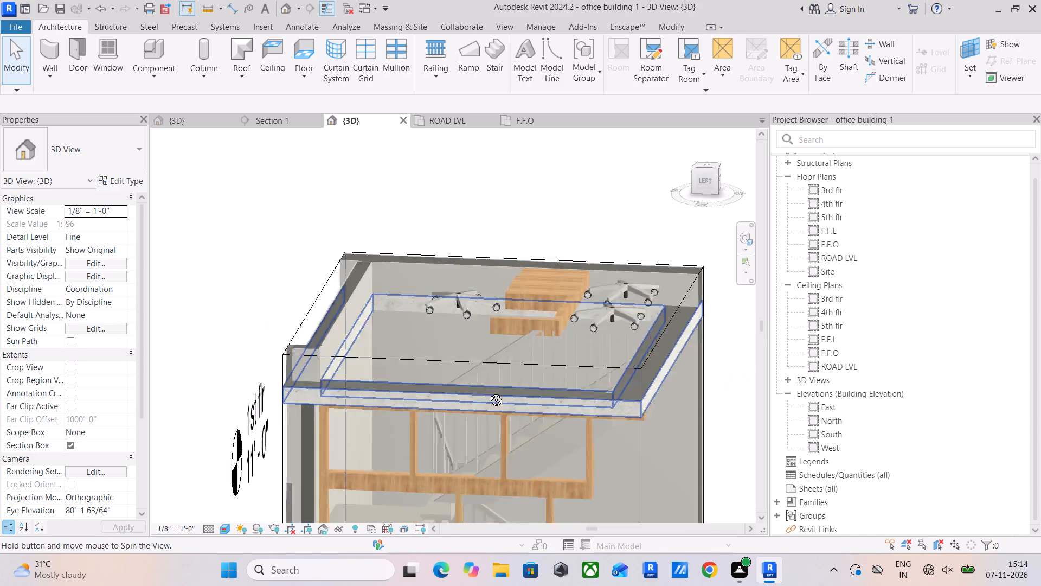
pyautogui.keyDown('shift'); pyautogui.moveTo(488, 392); pyautogui.dragTo(236, 360, button='middle'); pyautogui.keyUp('shift')
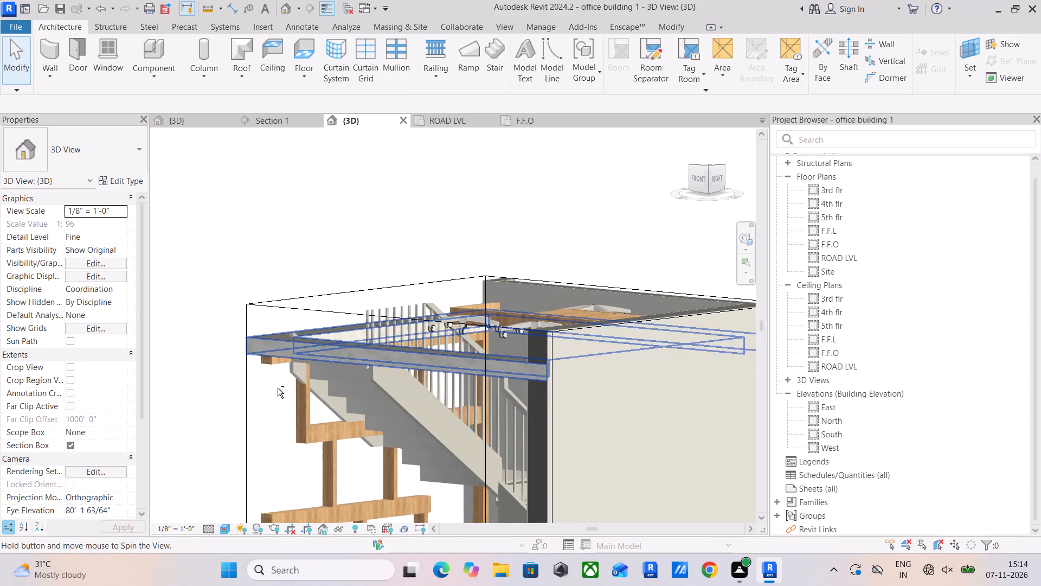
pyautogui.scroll(-4, 383, 345)
pyautogui.click(389, 377)
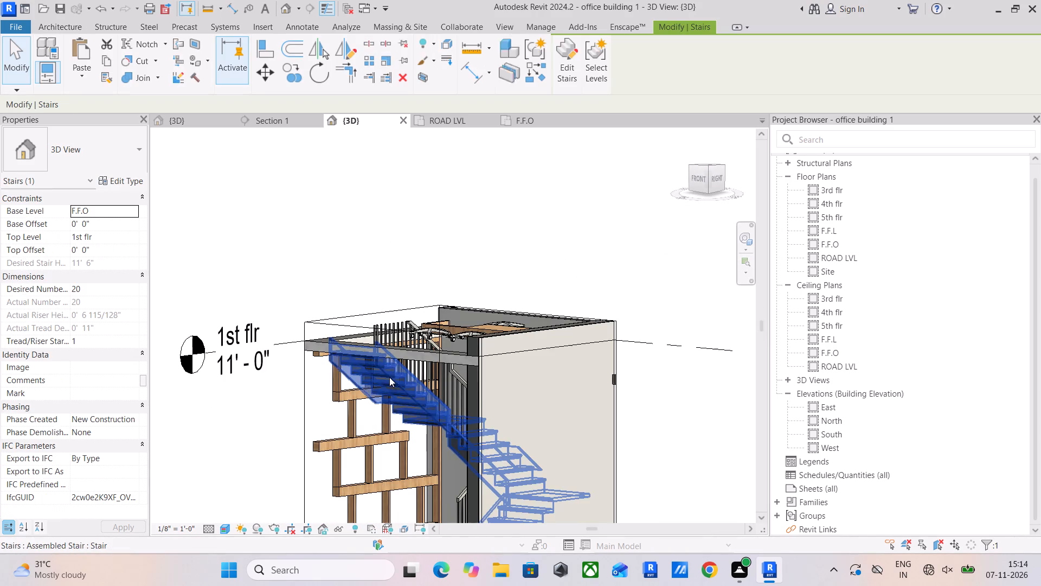
pyautogui.click(127, 178)
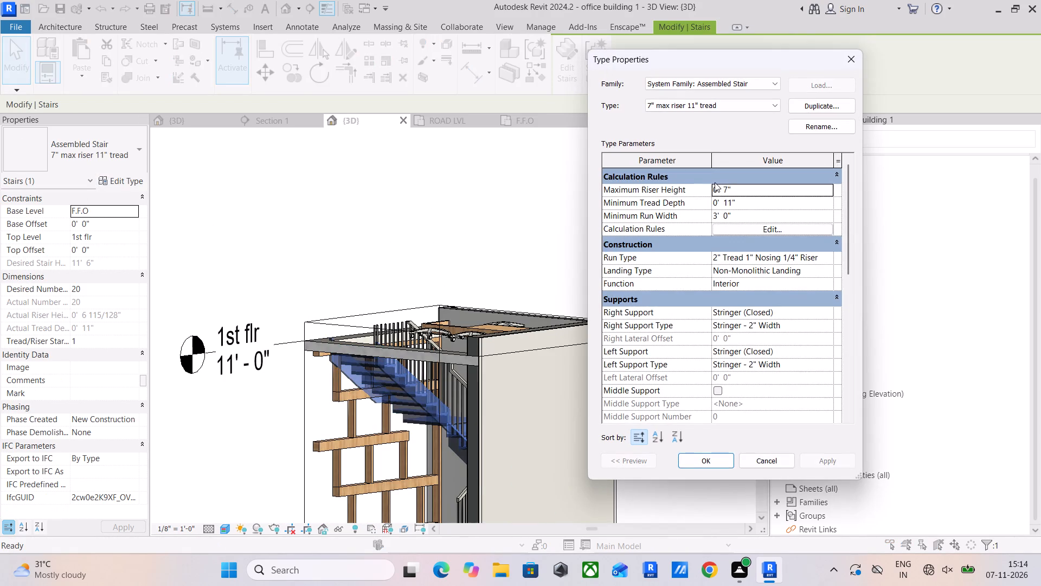
pyautogui.click(812, 105)
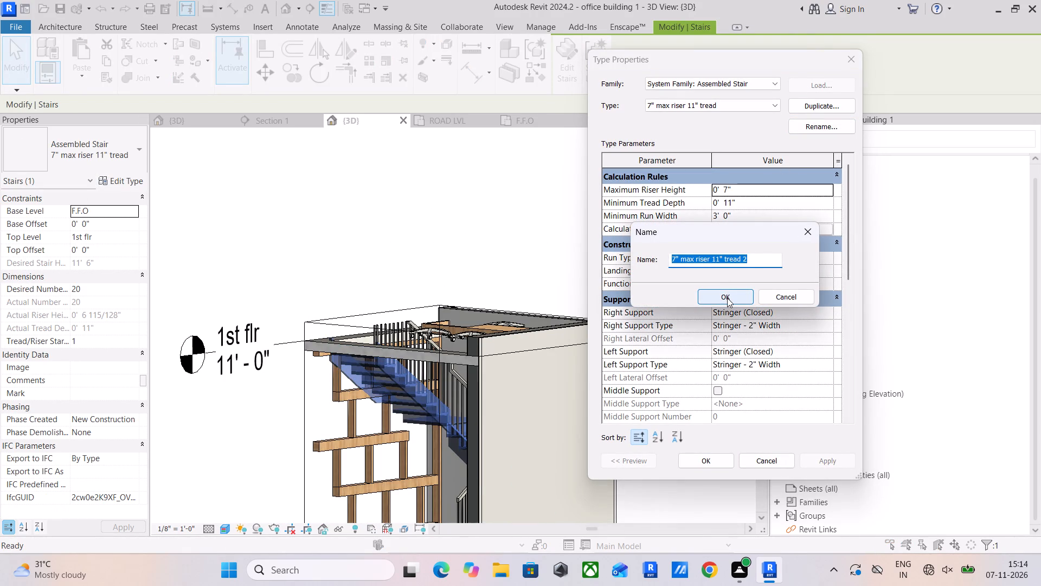
pyautogui.write('stas')
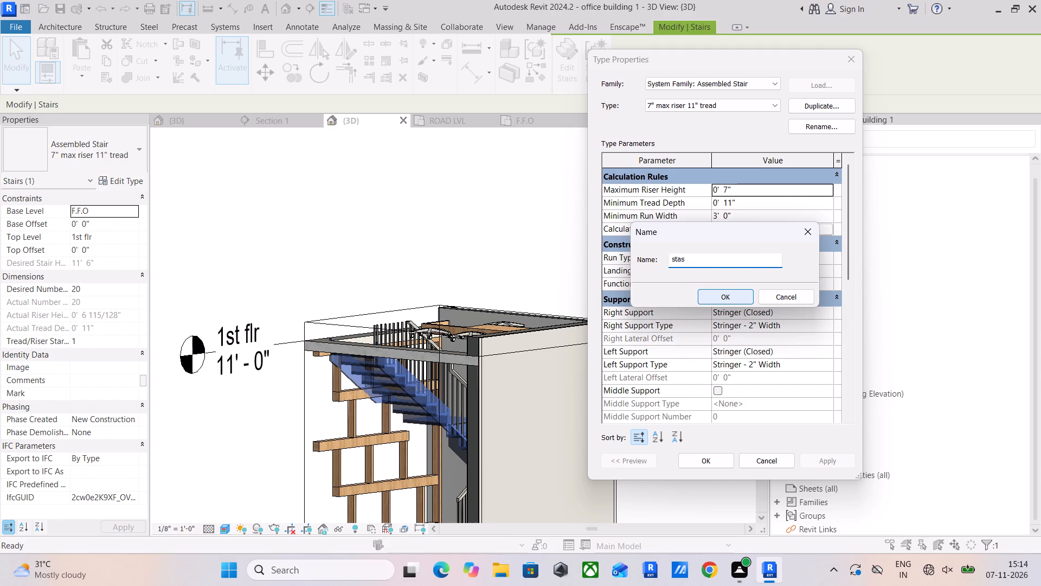
pyautogui.press('BackSpace')
pyautogui.write('ir')
pyautogui.press('s')
pyautogui.press('Return')
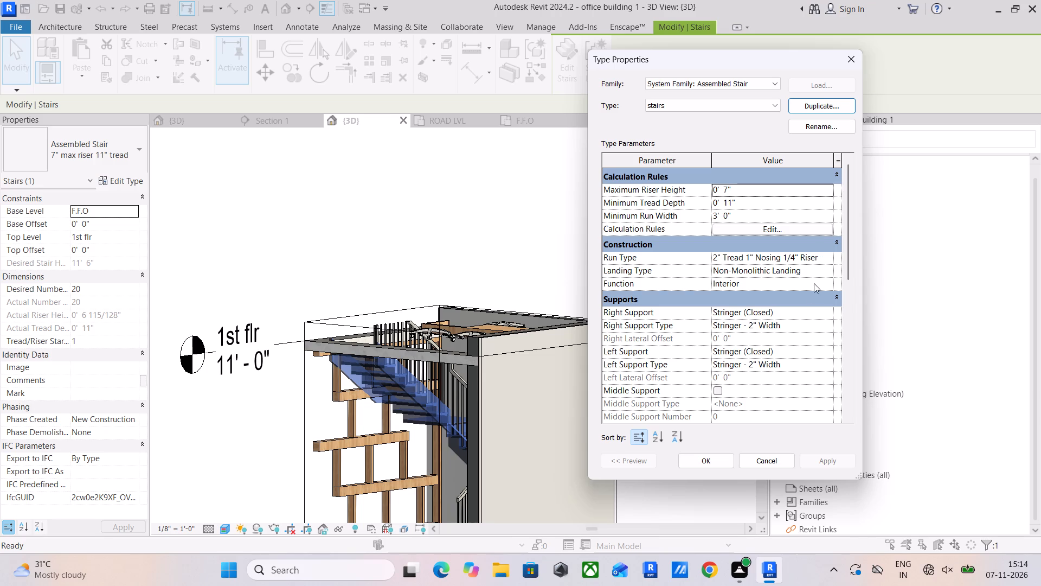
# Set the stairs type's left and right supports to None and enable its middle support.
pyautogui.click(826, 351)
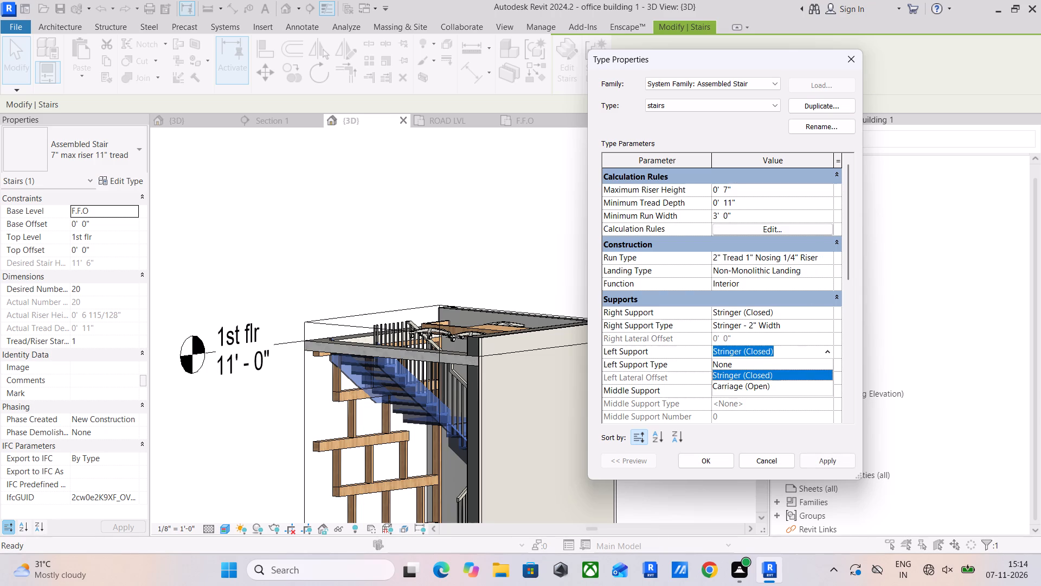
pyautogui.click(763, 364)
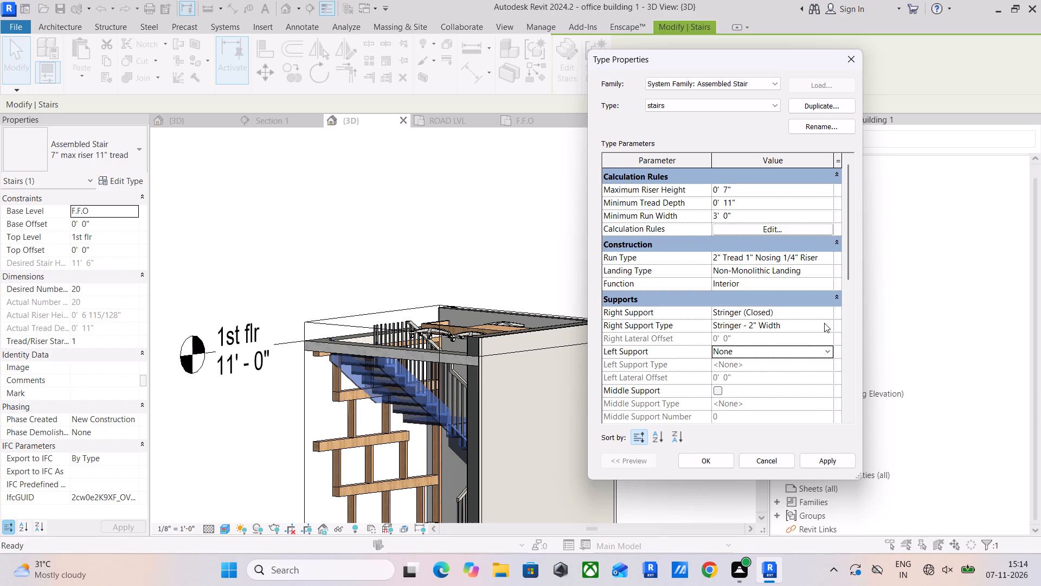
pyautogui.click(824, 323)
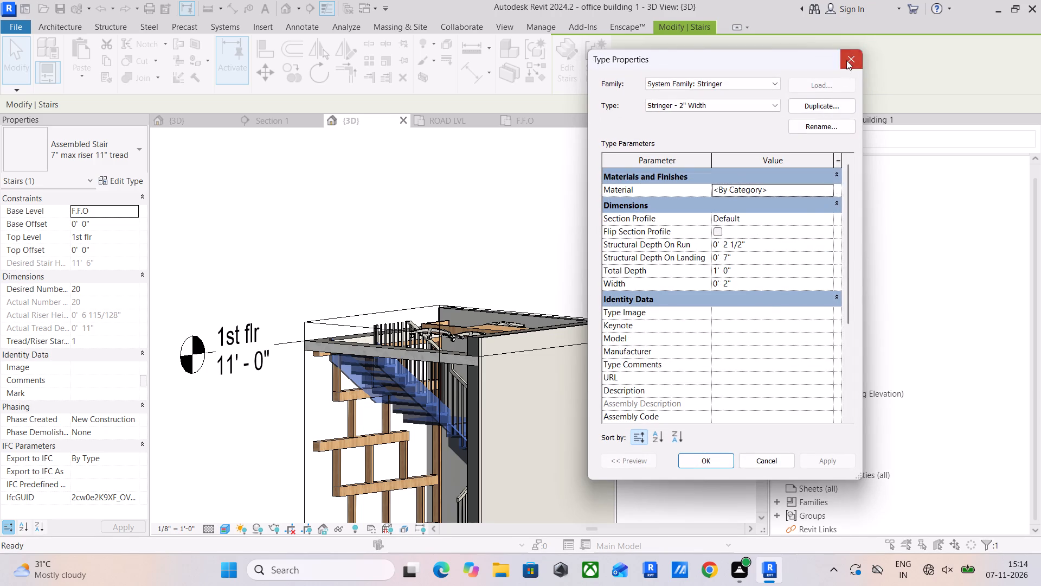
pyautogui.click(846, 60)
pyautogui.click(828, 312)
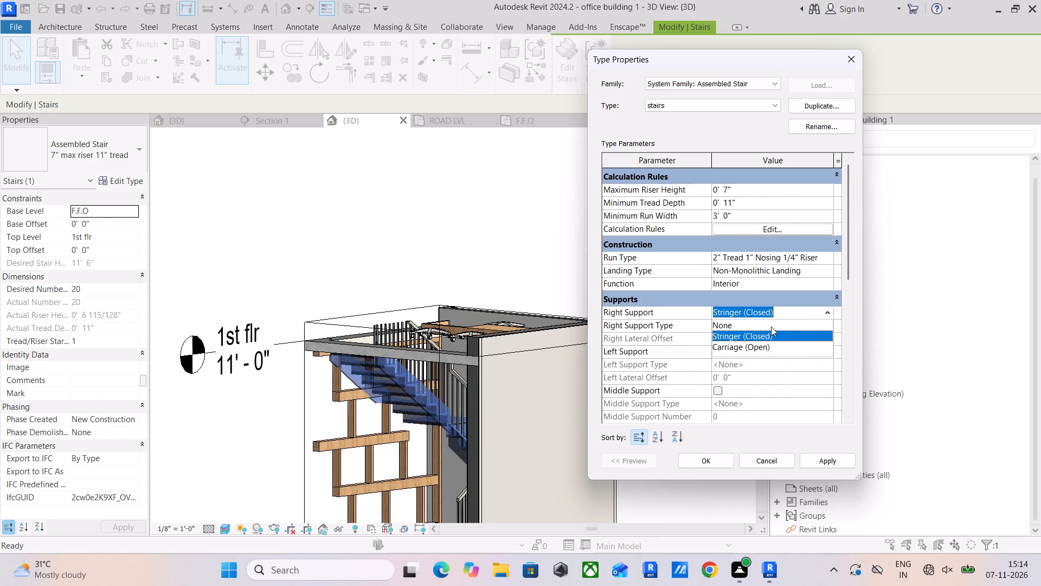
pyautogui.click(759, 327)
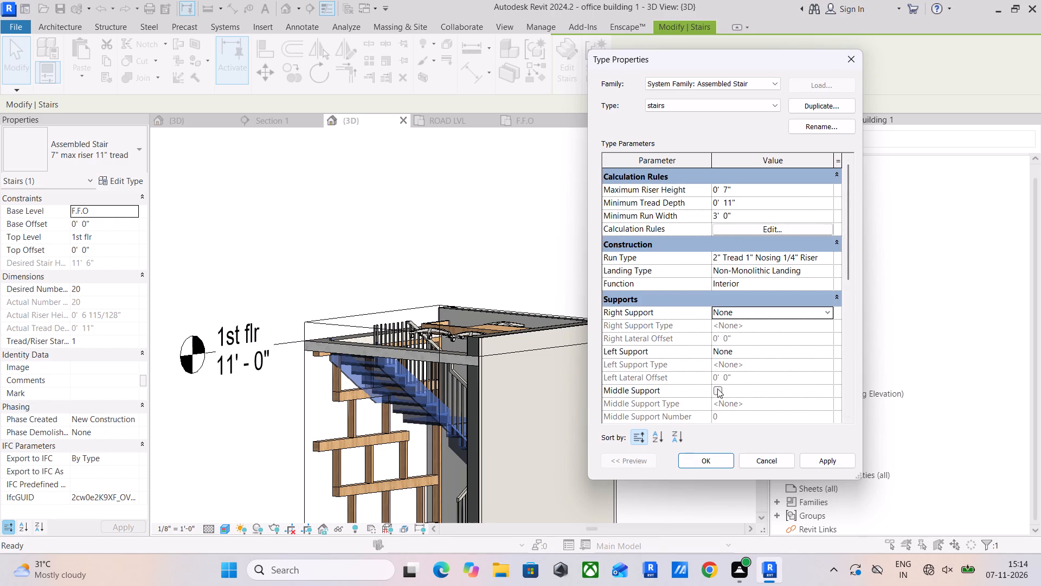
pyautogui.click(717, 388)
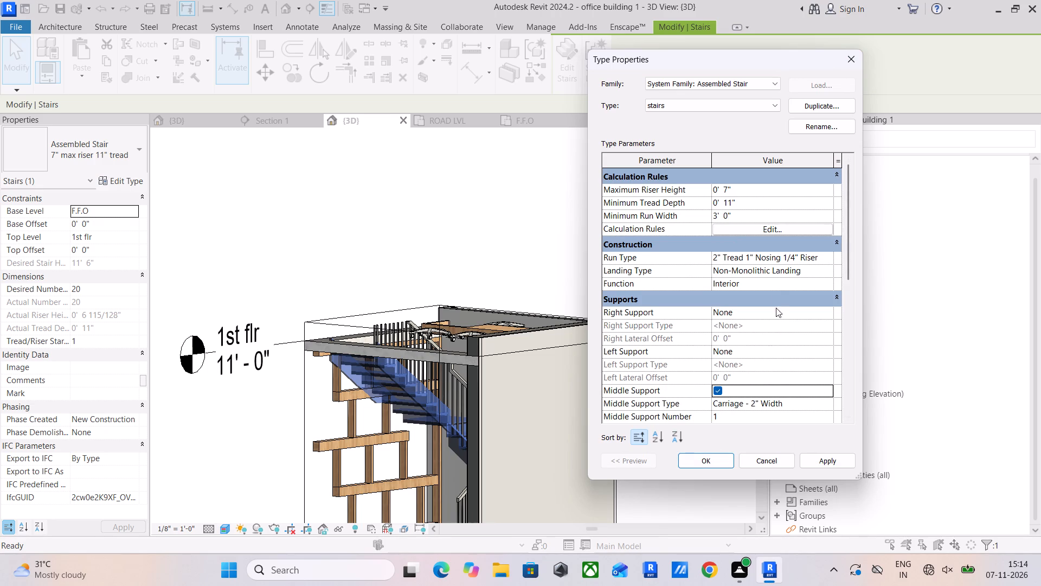
# Turn off the risers in the stair's 2" Tread 1" Nosing 1/4" Riser run type and apply the stair type changes.
pyautogui.click(827, 254)
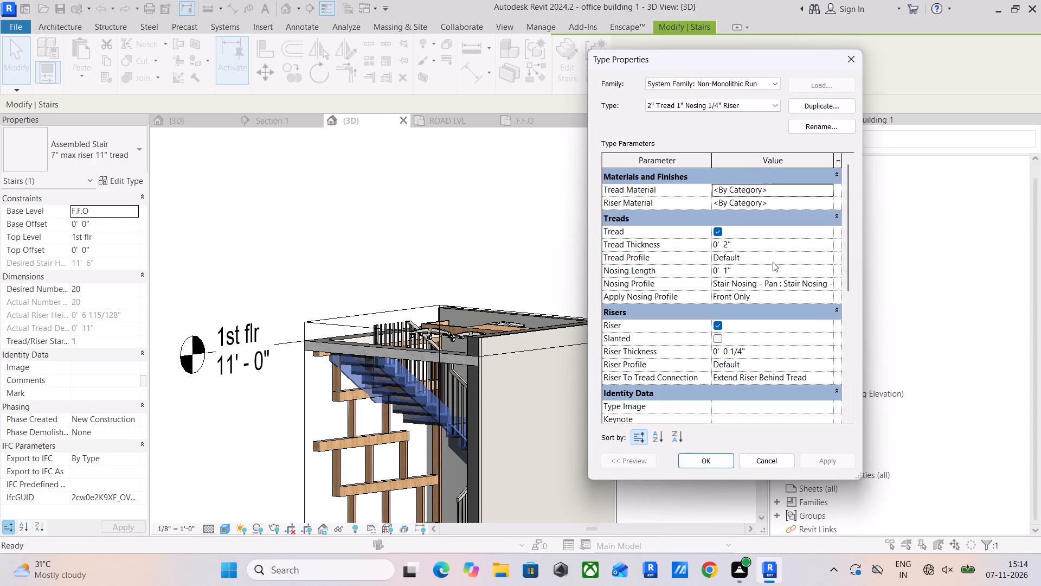
pyautogui.click(718, 325)
pyautogui.click(712, 458)
pyautogui.click(807, 460)
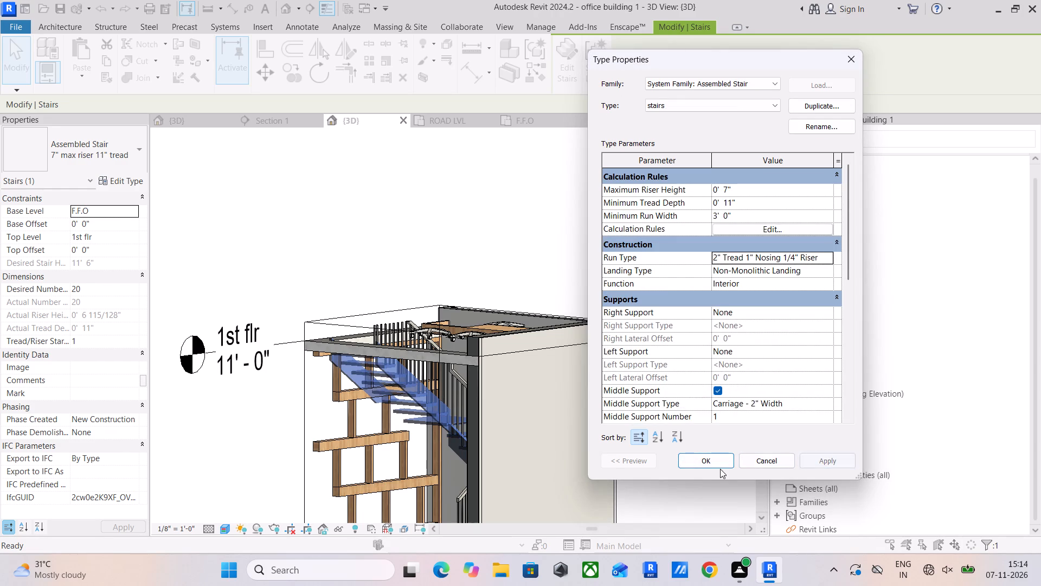
pyautogui.click(715, 463)
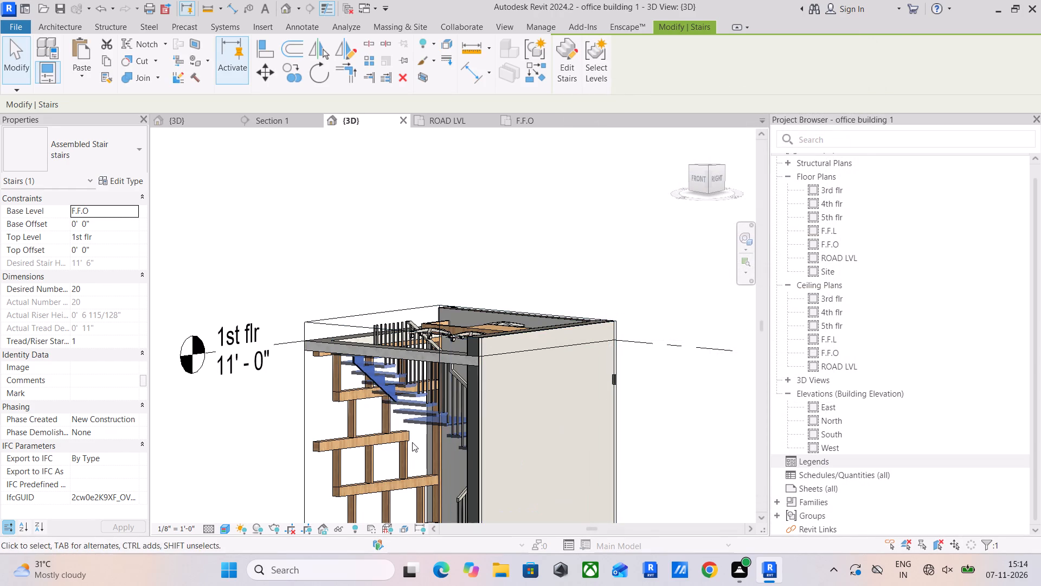
# Examine the open treads and the middle carriage under the stair from several angles in 3D.
pyautogui.keyDown('shift'); pyautogui.moveTo(412, 442); pyautogui.dragTo(517, 460, button='middle'); pyautogui.keyUp('shift')
pyautogui.scroll(5, 415, 463)
pyautogui.moveTo(414, 467); pyautogui.dragTo(419, 381, button='middle')
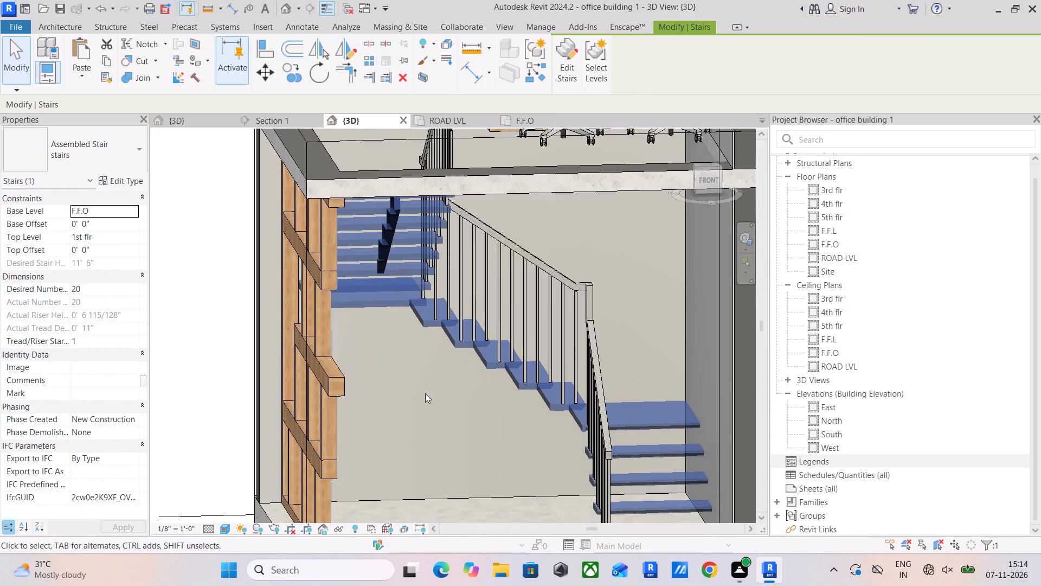
pyautogui.keyDown('shift'); pyautogui.moveTo(425, 393); pyautogui.dragTo(449, 396, button='middle'); pyautogui.keyUp('shift')
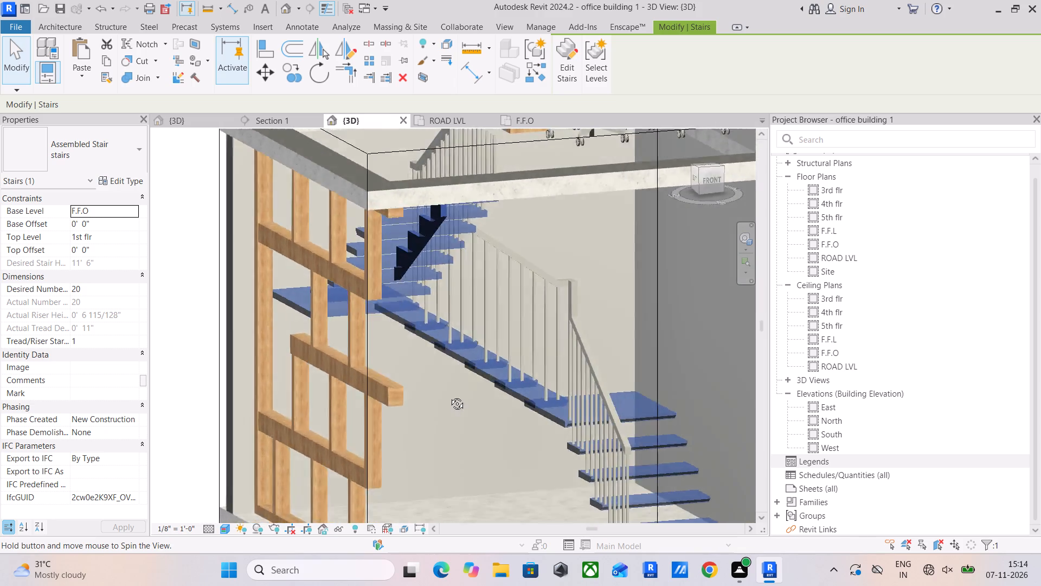
pyautogui.keyDown('shift'); pyautogui.moveTo(449, 396); pyautogui.dragTo(412, 403, button='middle'); pyautogui.keyUp('shift')
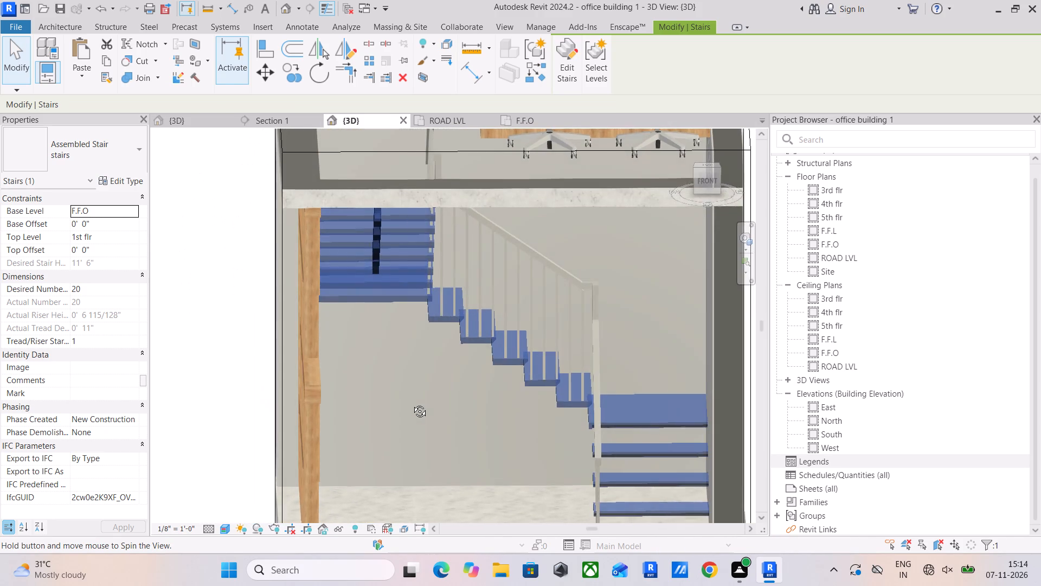
pyautogui.keyDown('shift'); pyautogui.moveTo(412, 403); pyautogui.dragTo(415, 399, button='middle'); pyautogui.keyUp('shift')
pyautogui.scroll(4, 434, 387)
pyautogui.scroll(-3, 426, 331)
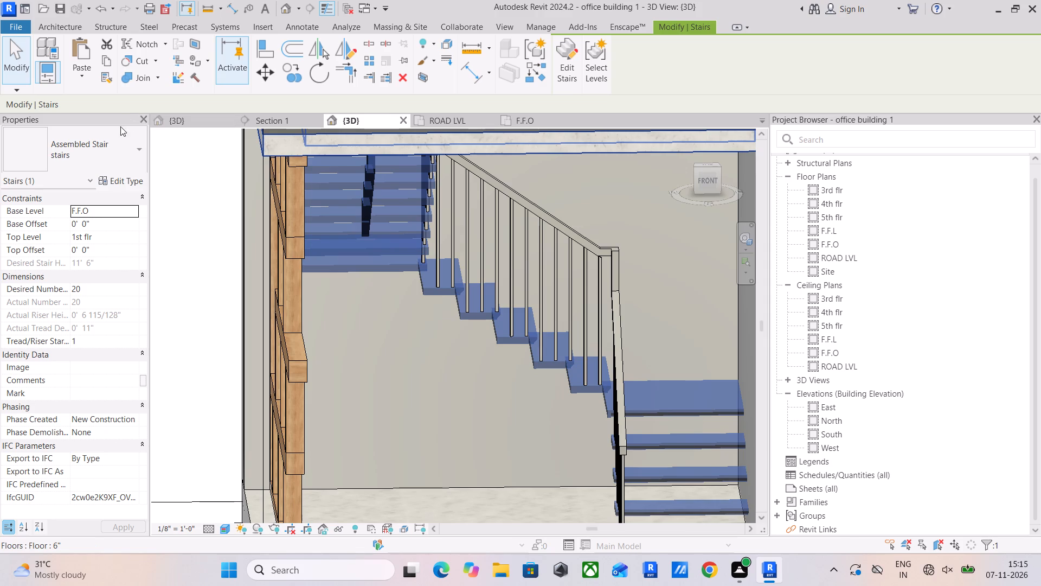
# Disable the middle support of the stairs type and set its left support to Carriage (Open).
pyautogui.click(120, 183)
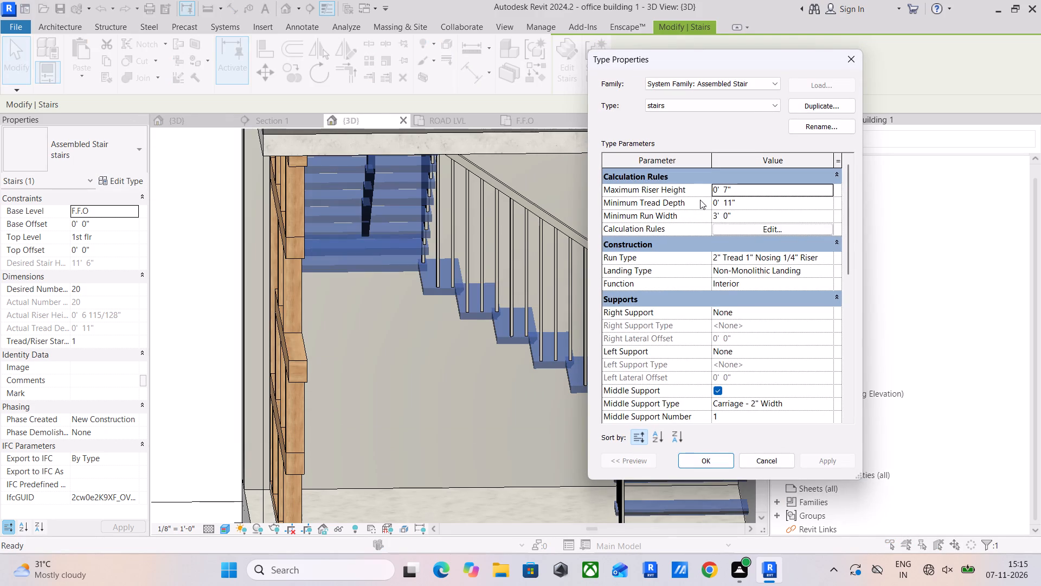
pyautogui.click(717, 388)
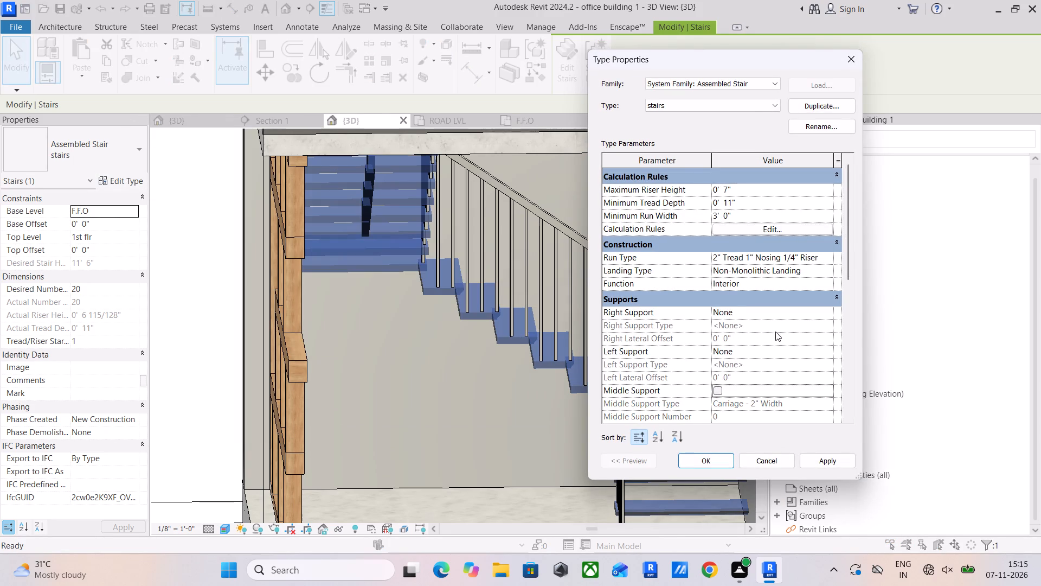
pyautogui.click(825, 314)
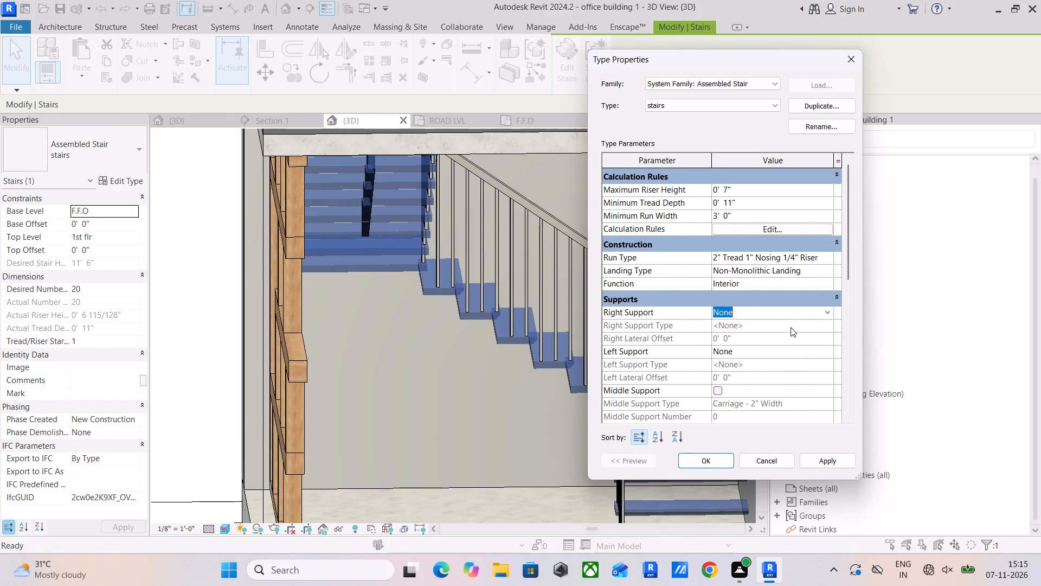
pyautogui.click(820, 319)
pyautogui.click(822, 353)
pyautogui.click(826, 352)
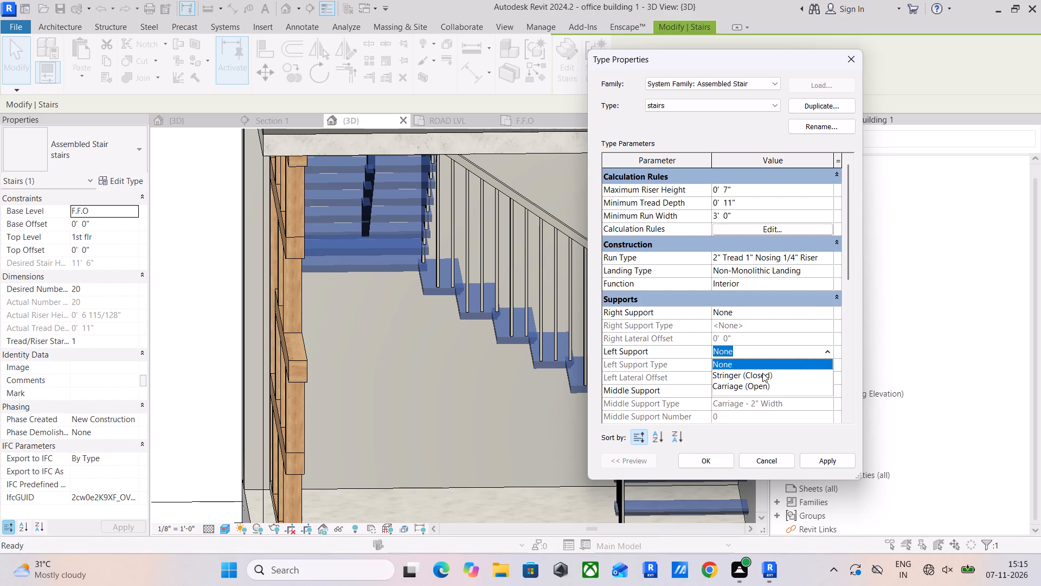
pyautogui.click(751, 387)
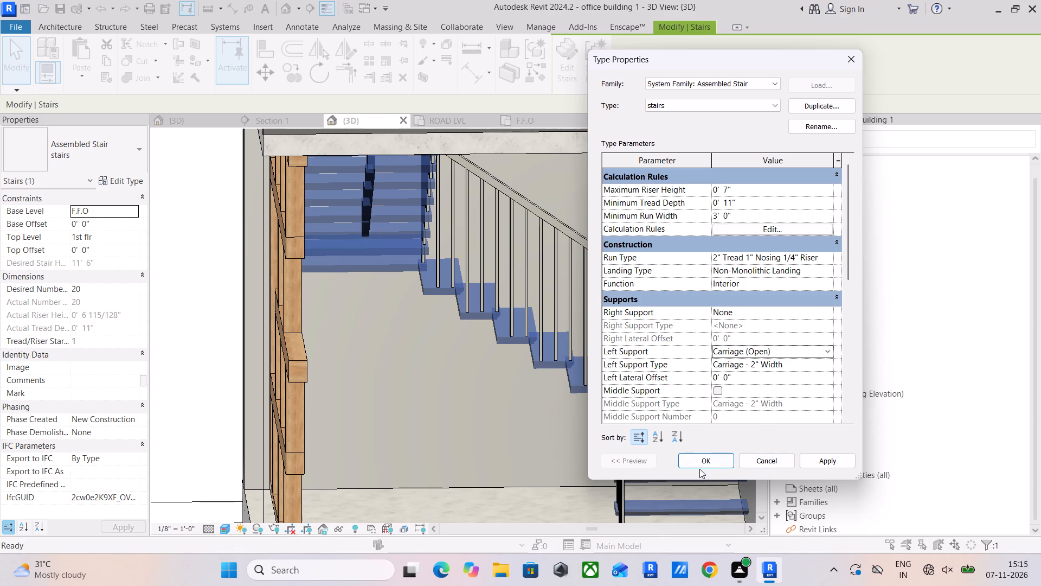
pyautogui.moveTo(834, 464); pyautogui.dragTo(819, 464)
pyautogui.click(714, 462)
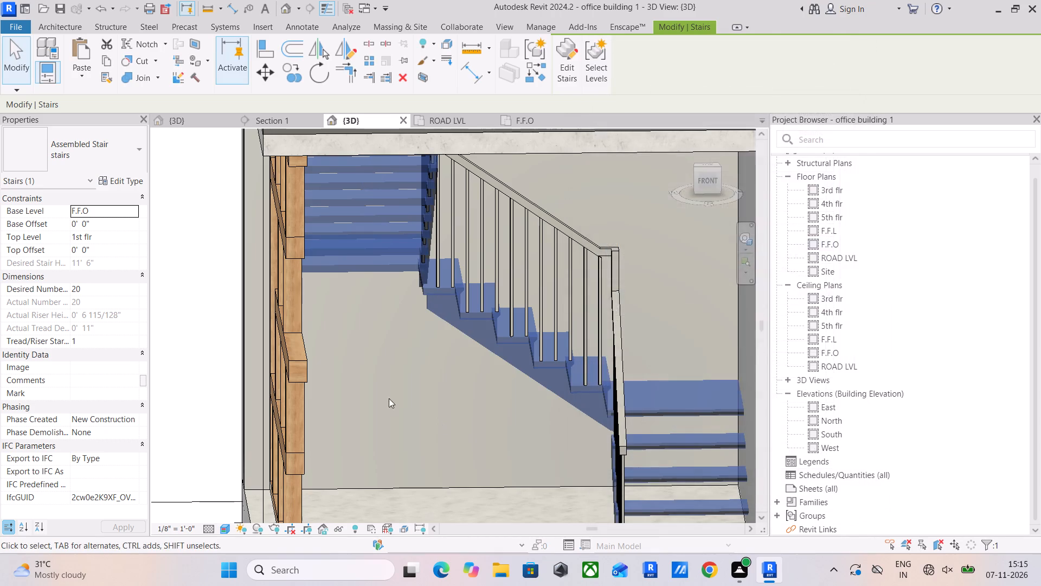
# Set the right support of the stairs type to Carriage (Open).
pyautogui.click(370, 390)
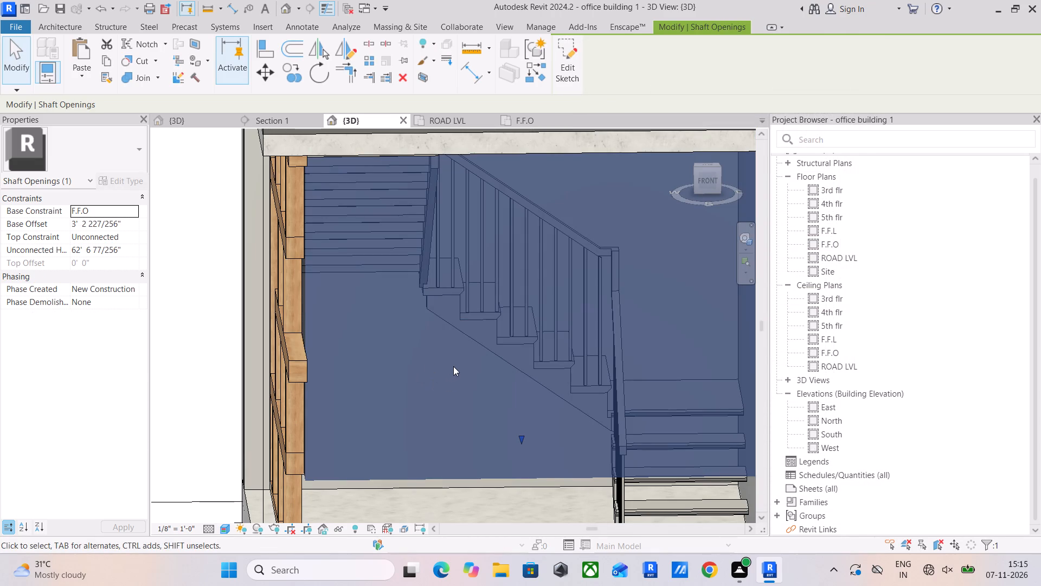
pyautogui.scroll(-2, 505, 388)
pyautogui.keyDown('shift'); pyautogui.moveTo(523, 388); pyautogui.dragTo(461, 403, button='middle'); pyautogui.keyUp('shift')
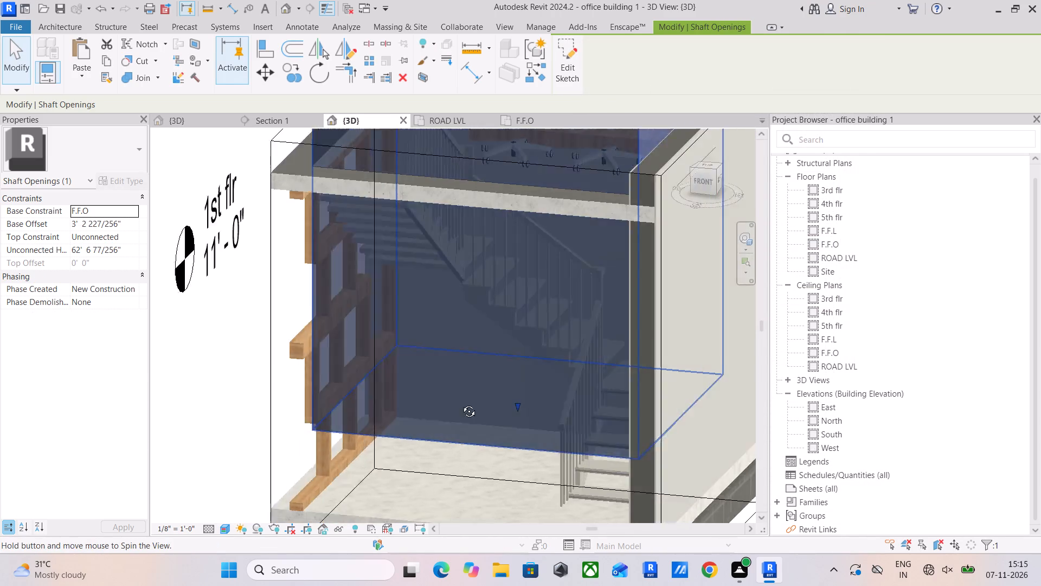
pyautogui.keyDown('shift'); pyautogui.moveTo(461, 403); pyautogui.dragTo(432, 414, button='middle'); pyautogui.keyUp('shift')
pyautogui.moveTo(438, 409); pyautogui.dragTo(670, 489, button='middle')
pyautogui.keyDown('shift'); pyautogui.moveTo(619, 443); pyautogui.dragTo(744, 406, button='middle'); pyautogui.keyUp('shift')
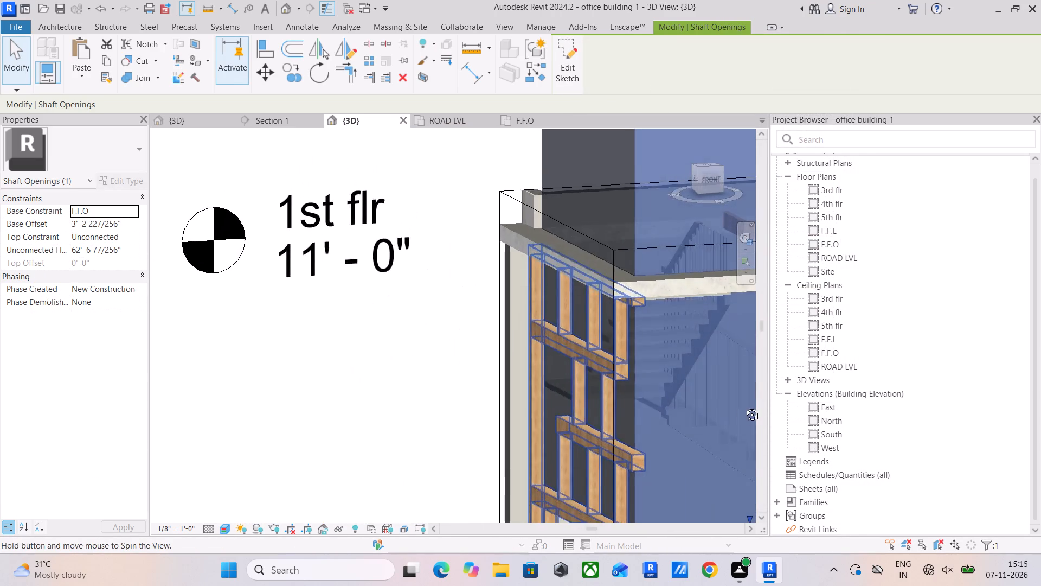
pyautogui.keyDown('shift'); pyautogui.moveTo(744, 406); pyautogui.dragTo(697, 415, button='middle'); pyautogui.keyUp('shift')
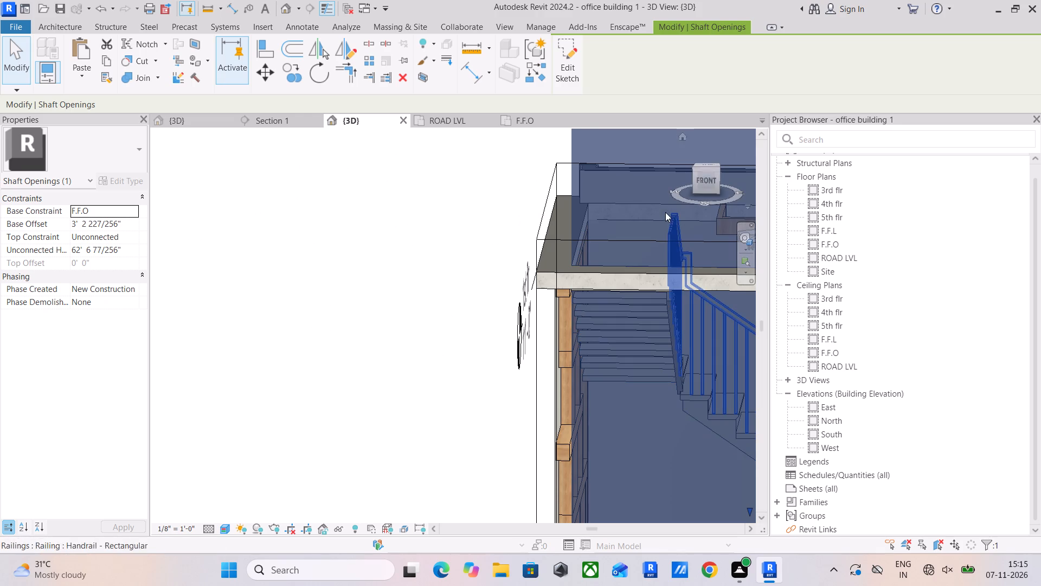
pyautogui.click(640, 344)
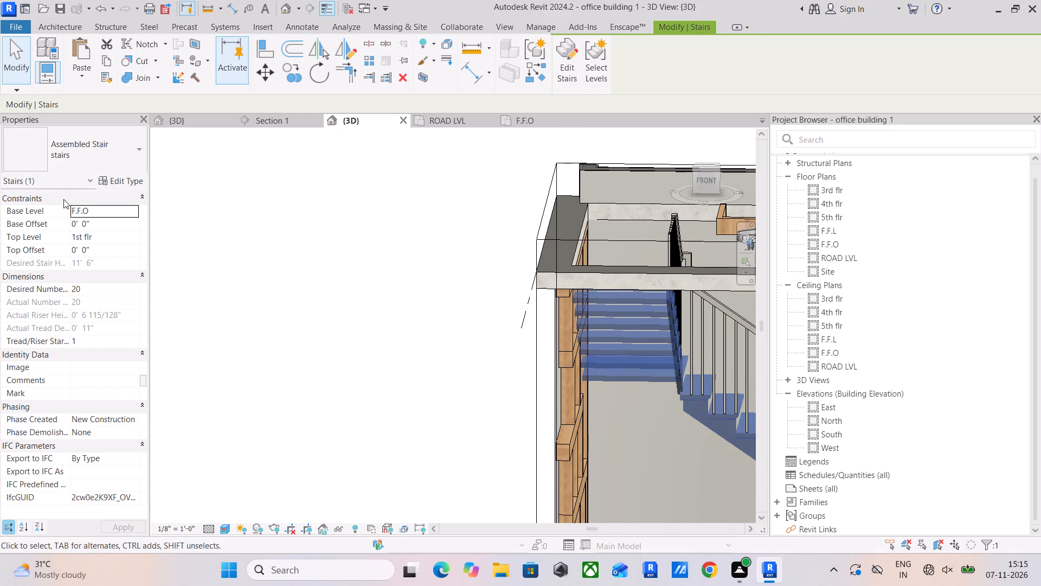
pyautogui.click(146, 185)
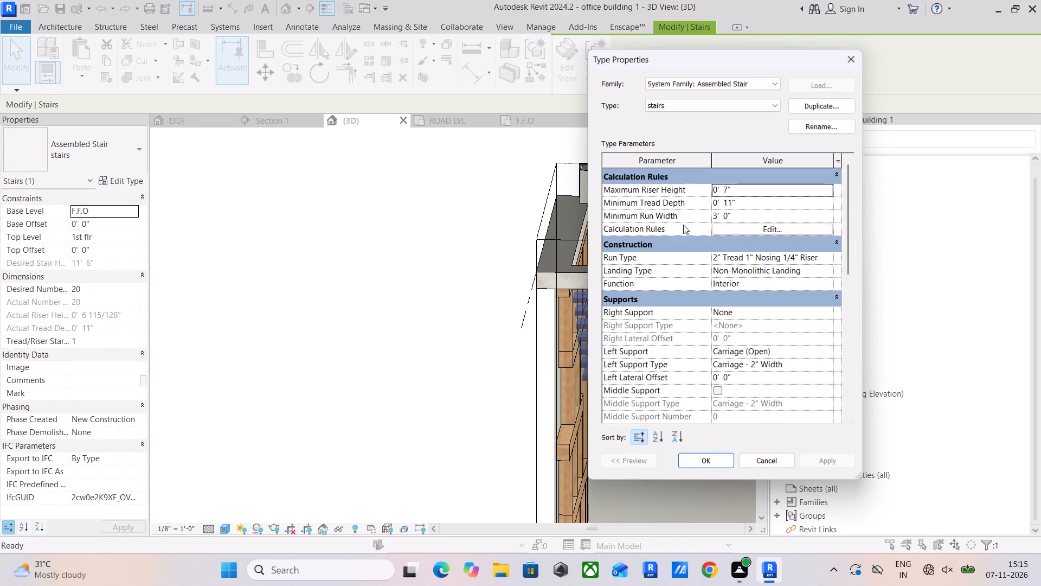
pyautogui.click(826, 312)
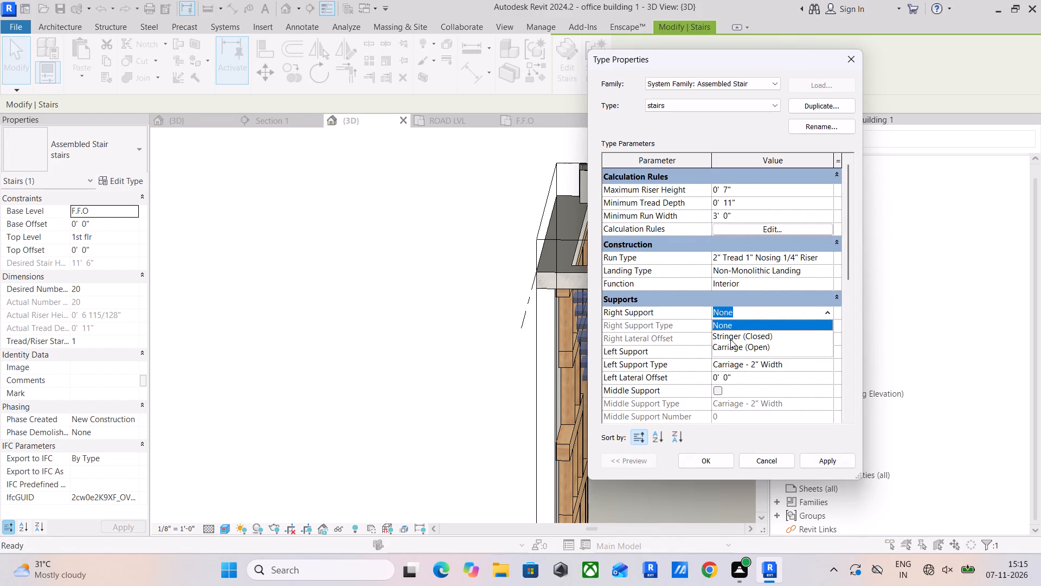
pyautogui.click(733, 347)
pyautogui.click(825, 457)
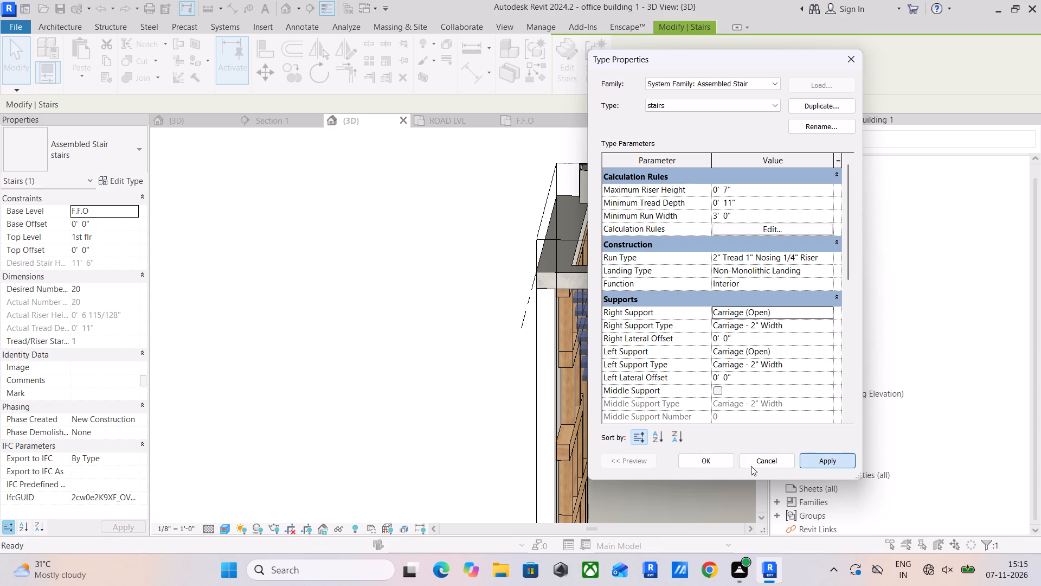
pyautogui.click(709, 461)
# Change the remaining stair railing to the Glass Panel - Bottom Fill type.
pyautogui.click(434, 364)
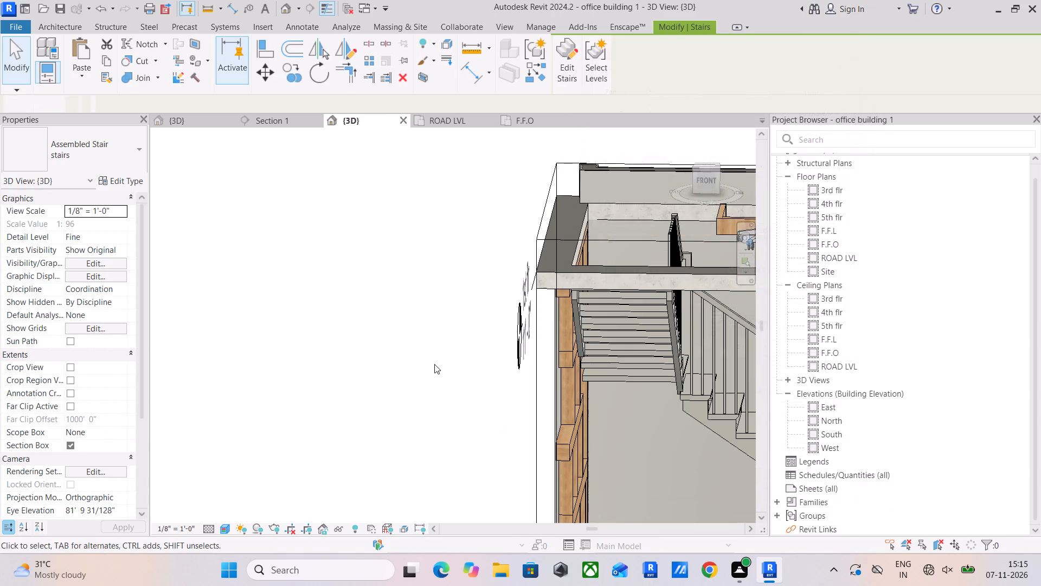
pyautogui.scroll(-2, 474, 348)
pyautogui.moveTo(476, 345); pyautogui.dragTo(374, 298, button='middle')
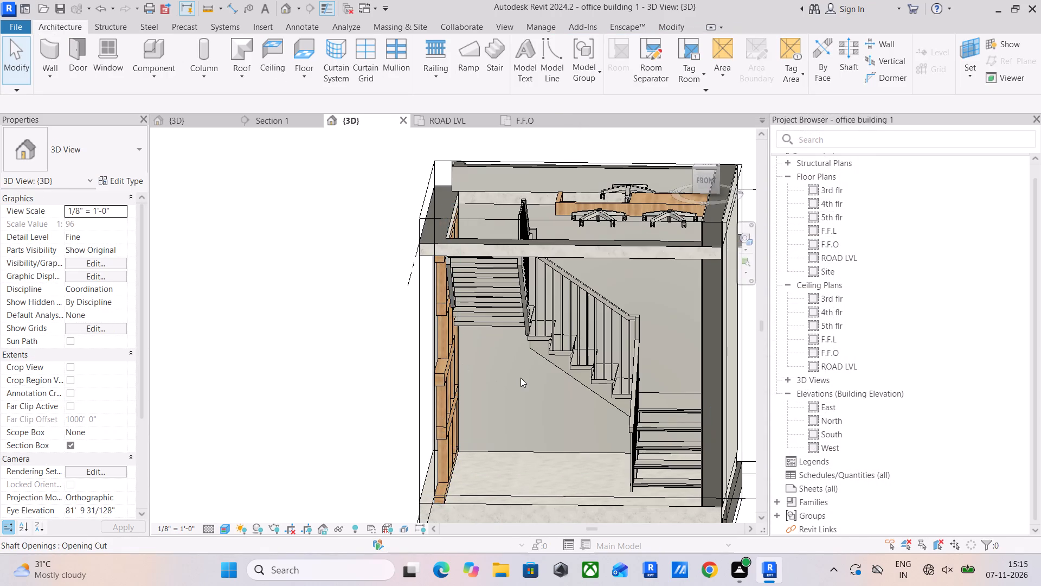
pyautogui.keyDown('shift'); pyautogui.moveTo(555, 407); pyautogui.dragTo(672, 391, button='middle'); pyautogui.keyUp('shift')
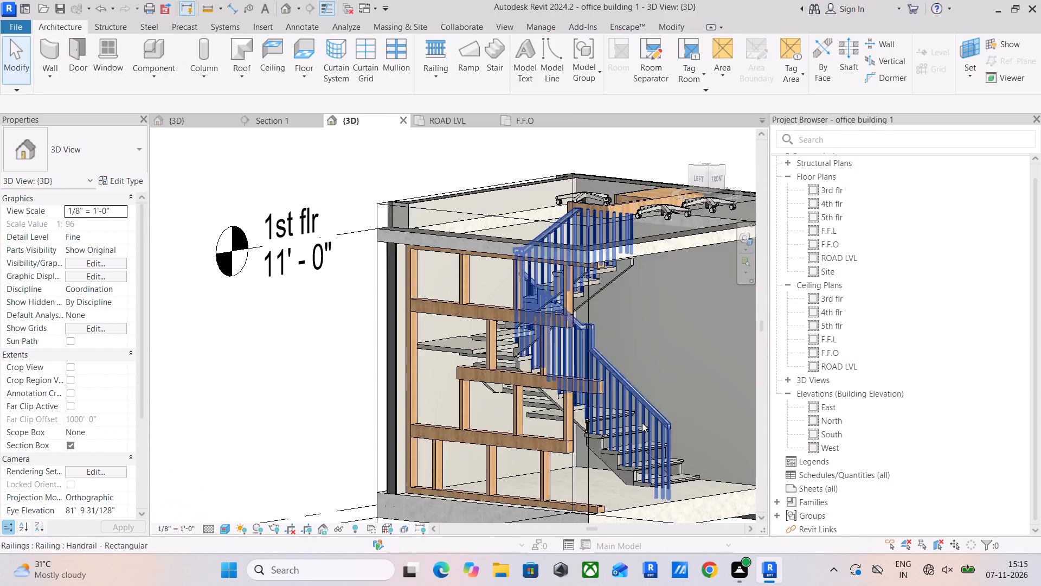
pyautogui.scroll(2, 638, 425)
pyautogui.click(648, 402)
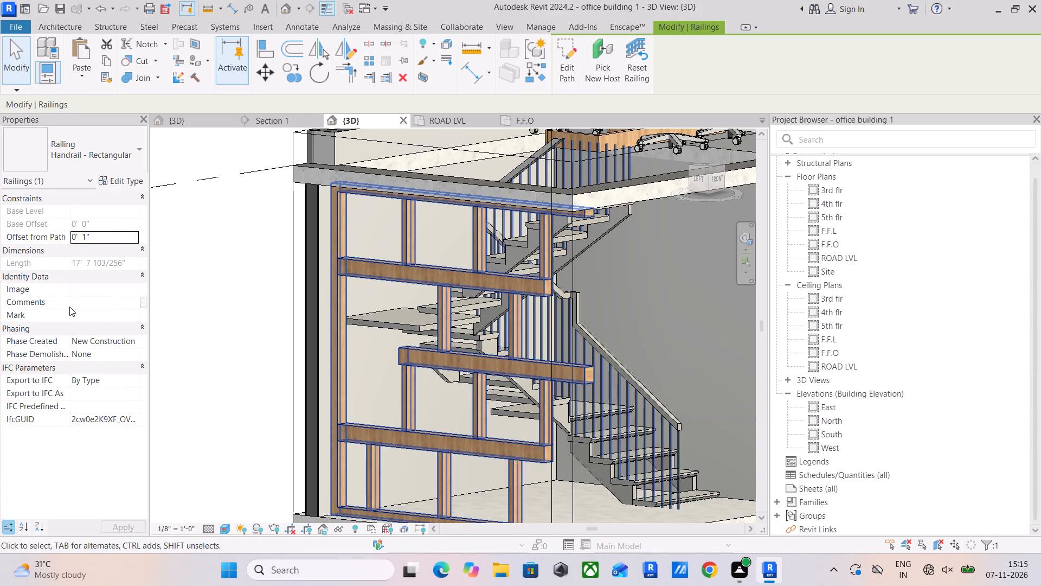
pyautogui.click(101, 156)
pyautogui.click(94, 215)
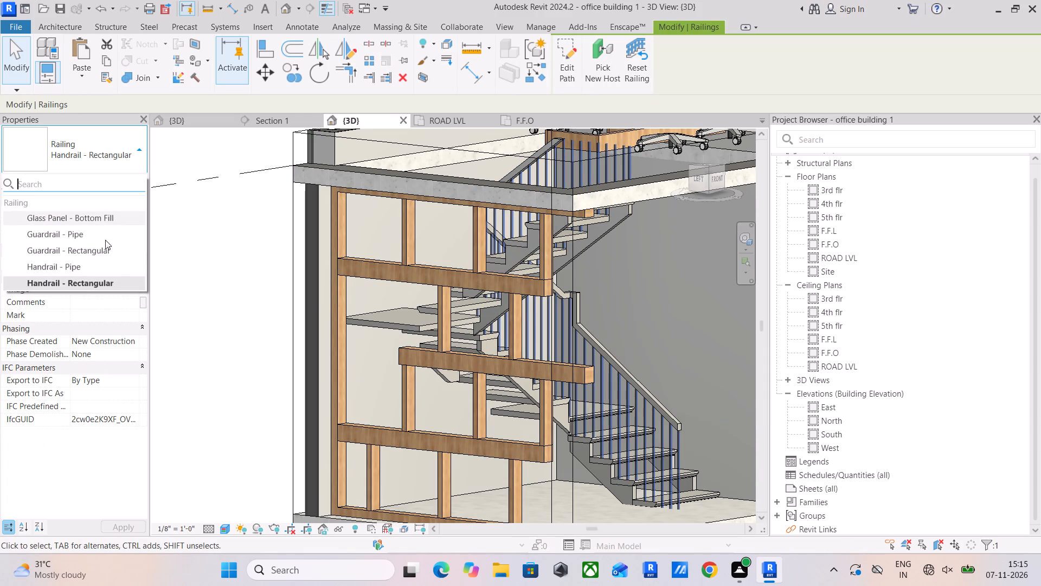
pyautogui.moveTo(546, 391); pyautogui.dragTo(355, 399, button='middle')
pyautogui.moveTo(524, 398); pyautogui.dragTo(505, 333, button='middle')
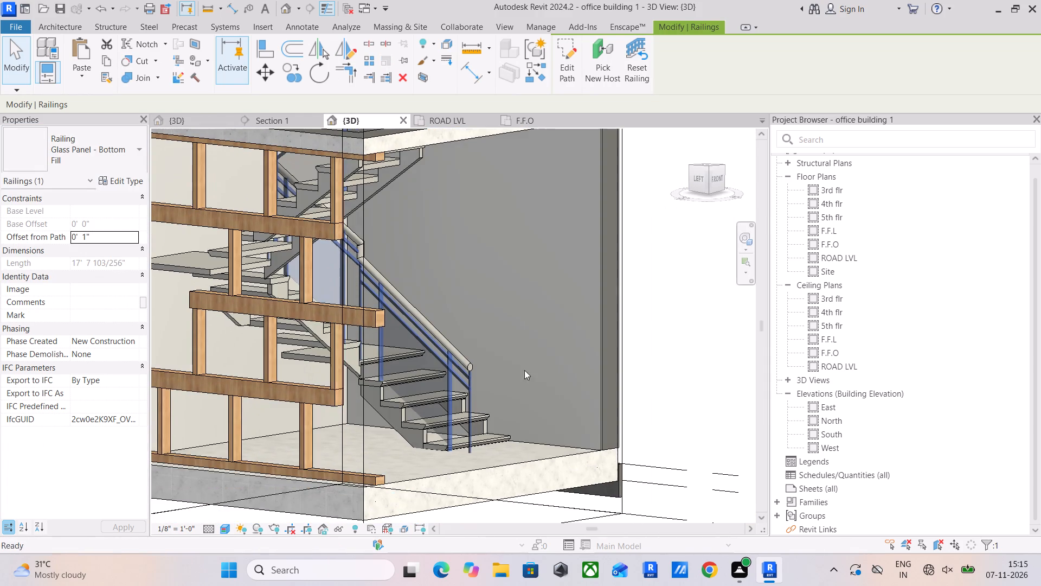
pyautogui.scroll(-3, 543, 460)
pyautogui.keyDown('shift'); pyautogui.moveTo(492, 453); pyautogui.dragTo(585, 480, button='middle'); pyautogui.keyUp('shift')
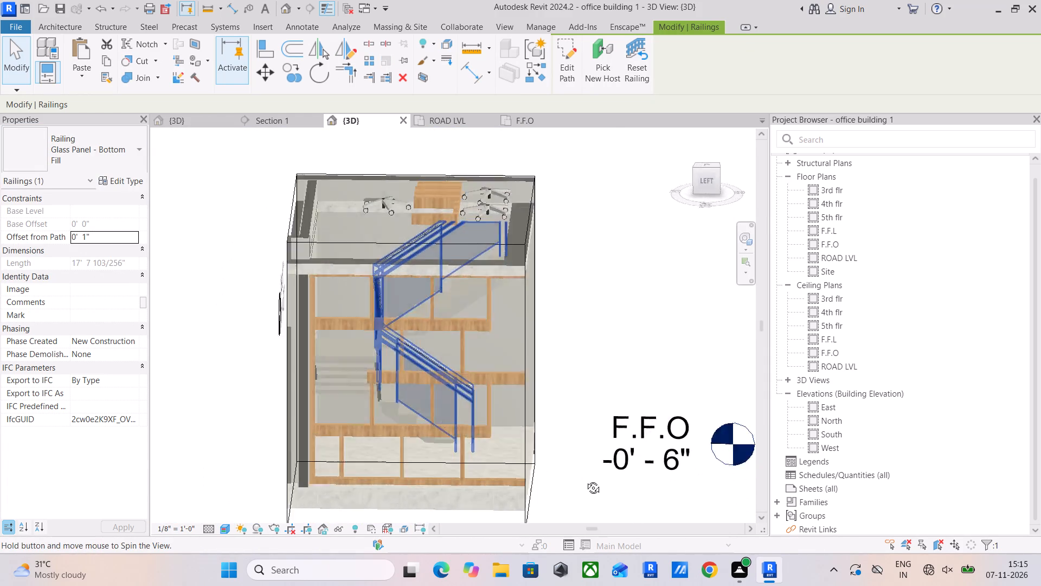
# Examine the stair's upper end, open treads, glass panel railing and the floor opening from several angles in 3D.
pyautogui.keyDown('shift'); pyautogui.moveTo(585, 480); pyautogui.dragTo(710, 487, button='middle'); pyautogui.keyUp('shift')
pyautogui.scroll(4, 575, 278)
pyautogui.moveTo(452, 274); pyautogui.dragTo(449, 435, button='middle')
pyautogui.scroll(5, 481, 348)
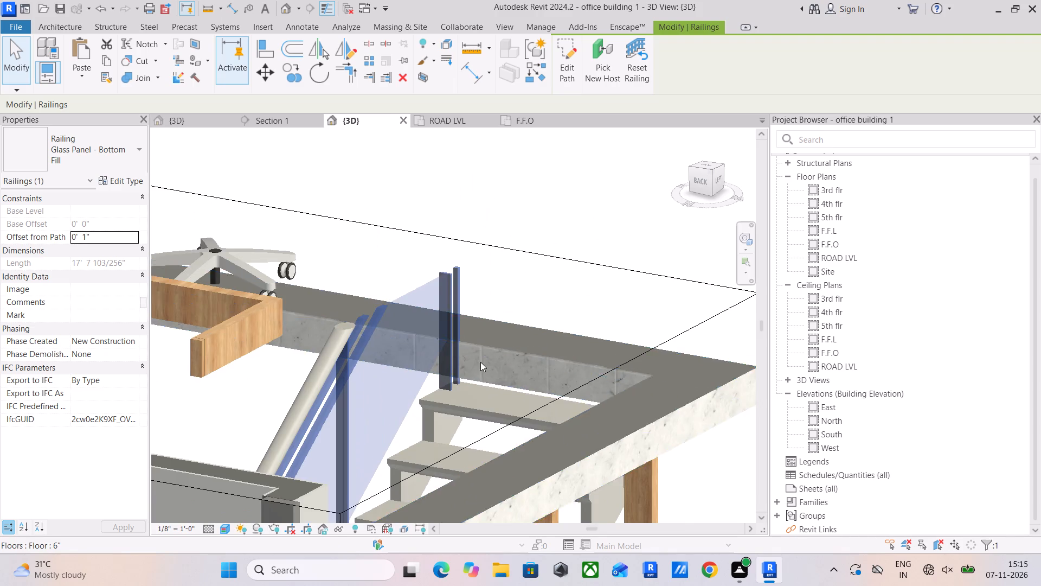
pyautogui.scroll(4, 480, 362)
pyautogui.keyDown('shift'); pyautogui.moveTo(477, 385); pyautogui.dragTo(543, 401, button='middle'); pyautogui.keyUp('shift')
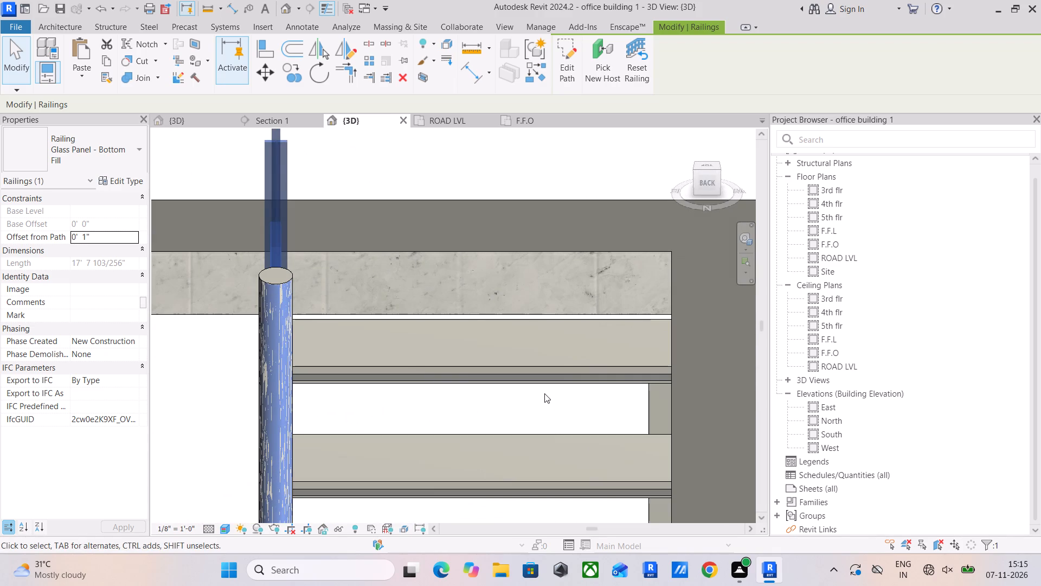
pyautogui.scroll(-3, 544, 393)
pyautogui.keyDown('shift'); pyautogui.moveTo(547, 398); pyautogui.dragTo(614, 371, button='middle'); pyautogui.keyUp('shift')
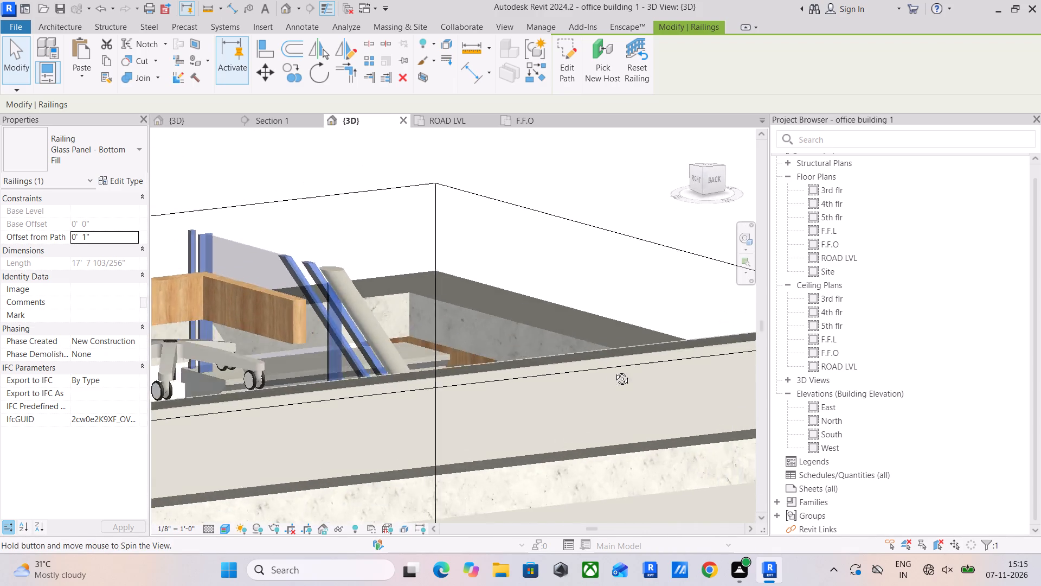
pyautogui.keyDown('shift'); pyautogui.moveTo(614, 371); pyautogui.dragTo(611, 376, button='middle'); pyautogui.keyUp('shift')
pyautogui.scroll(-2, 543, 344)
pyautogui.moveTo(543, 344); pyautogui.dragTo(563, 380, button='middle')
pyautogui.scroll(-3, 563, 377)
pyautogui.keyDown('shift'); pyautogui.moveTo(501, 388); pyautogui.dragTo(468, 437, button='middle'); pyautogui.keyUp('shift')
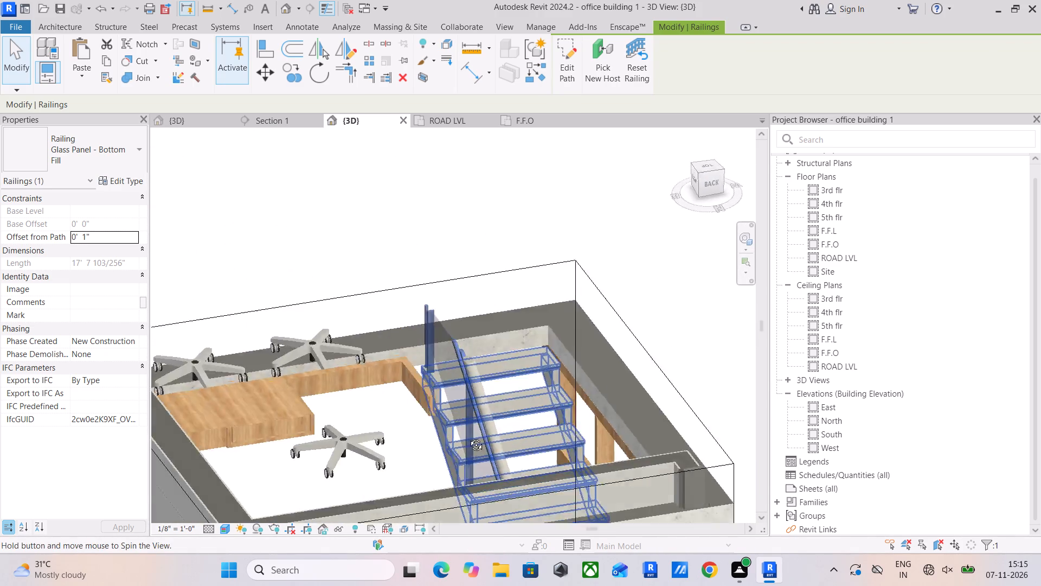
pyautogui.keyDown('shift'); pyautogui.moveTo(468, 437); pyautogui.dragTo(291, 479, button='middle'); pyautogui.keyUp('shift')
pyautogui.scroll(-4, 303, 439)
pyautogui.moveTo(309, 419); pyautogui.dragTo(357, 231, button='middle')
pyautogui.scroll(-1, 383, 285)
pyautogui.keyDown('shift'); pyautogui.moveTo(390, 292); pyautogui.dragTo(366, 226, button='middle'); pyautogui.keyUp('shift')
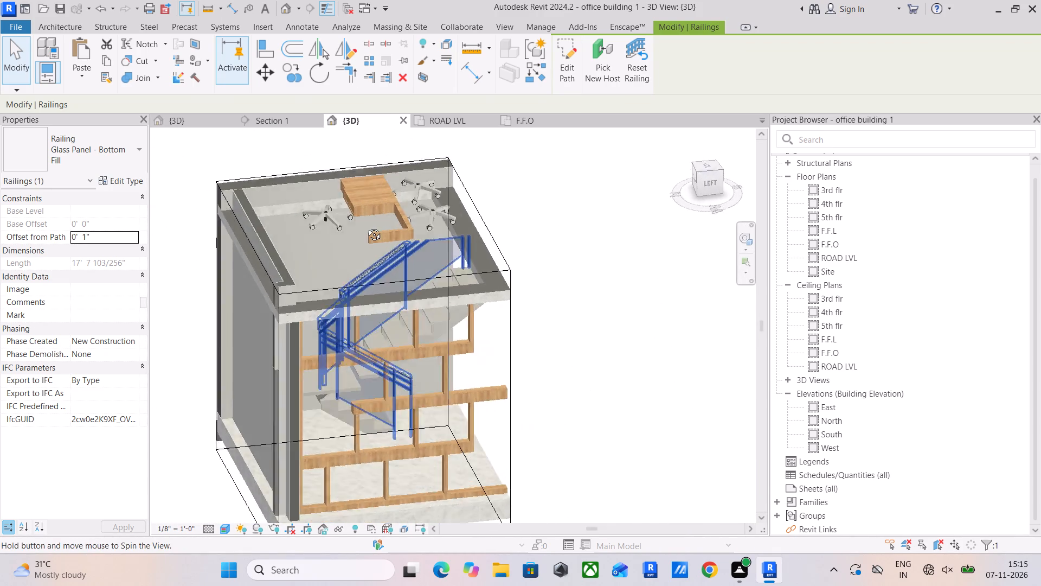
pyautogui.keyDown('shift'); pyautogui.moveTo(366, 226); pyautogui.dragTo(301, 215, button='middle'); pyautogui.keyUp('shift')
pyautogui.moveTo(382, 219); pyautogui.dragTo(371, 252, button='middle')
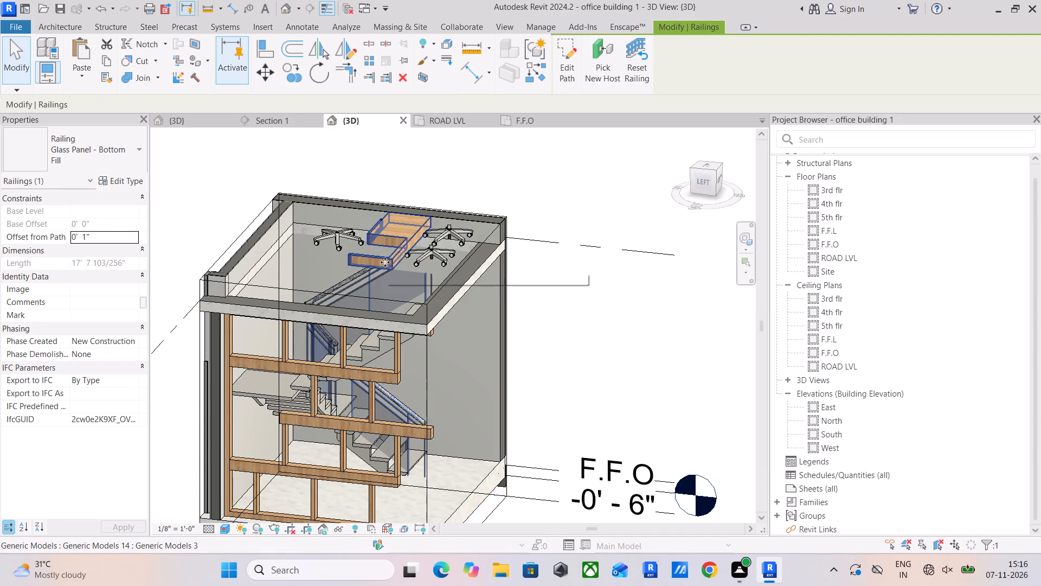
# Delete the wooden generic model desk and the three office chairs on the level above the stair.
pyautogui.click(385, 261)
pyautogui.press('Delete')
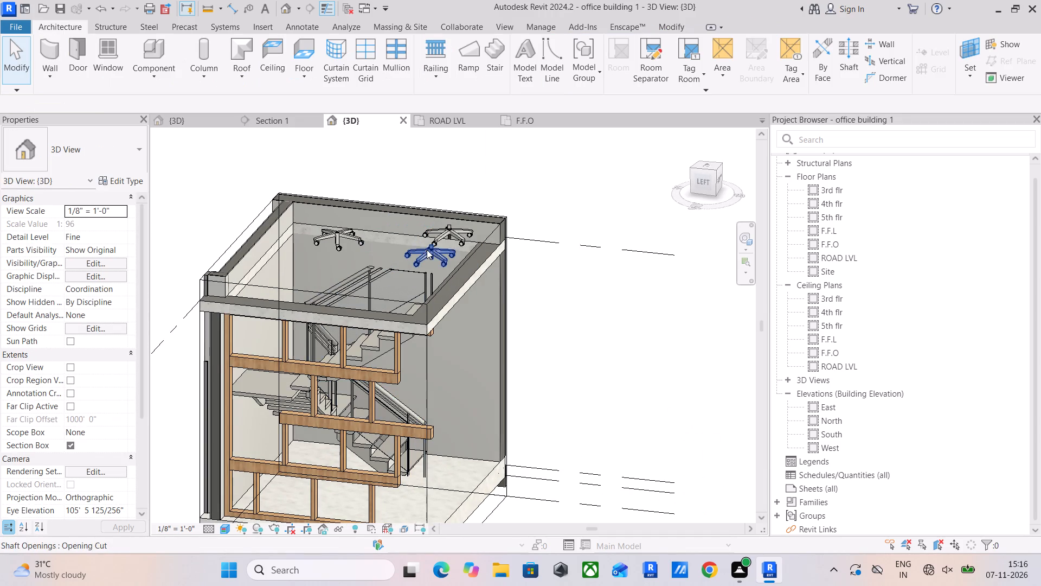
pyautogui.click(427, 250)
pyautogui.press('Delete')
pyautogui.click(340, 239)
pyautogui.press('Delete')
pyautogui.click(439, 231)
pyautogui.press('Delete')
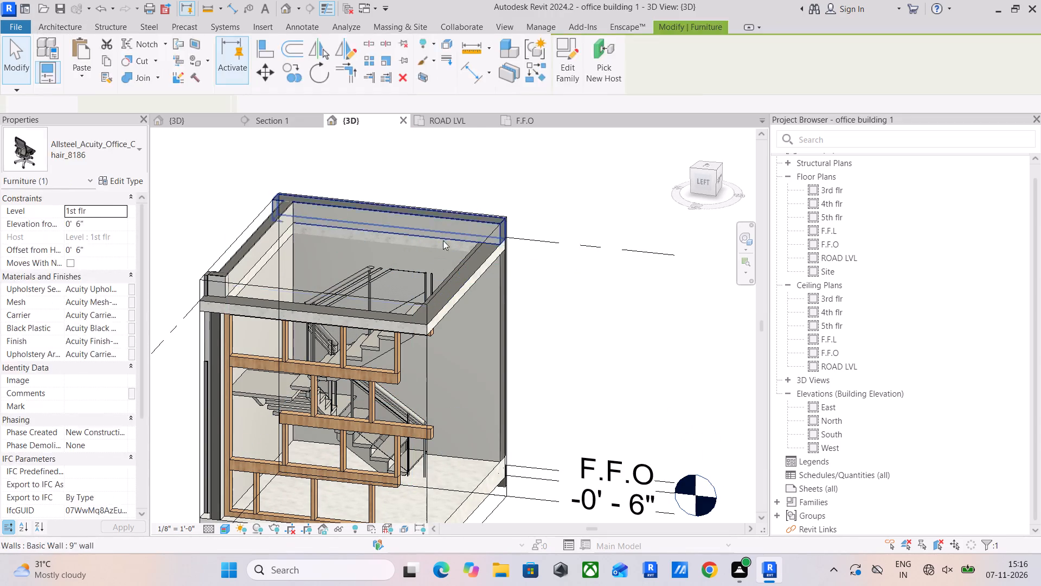
# Stretch the 3D section box lengthwise from the stair bay to take in the building's full length.
pyautogui.scroll(-3, 448, 256)
pyautogui.moveTo(449, 259); pyautogui.dragTo(457, 295, button='middle')
pyautogui.scroll(-5, 529, 366)
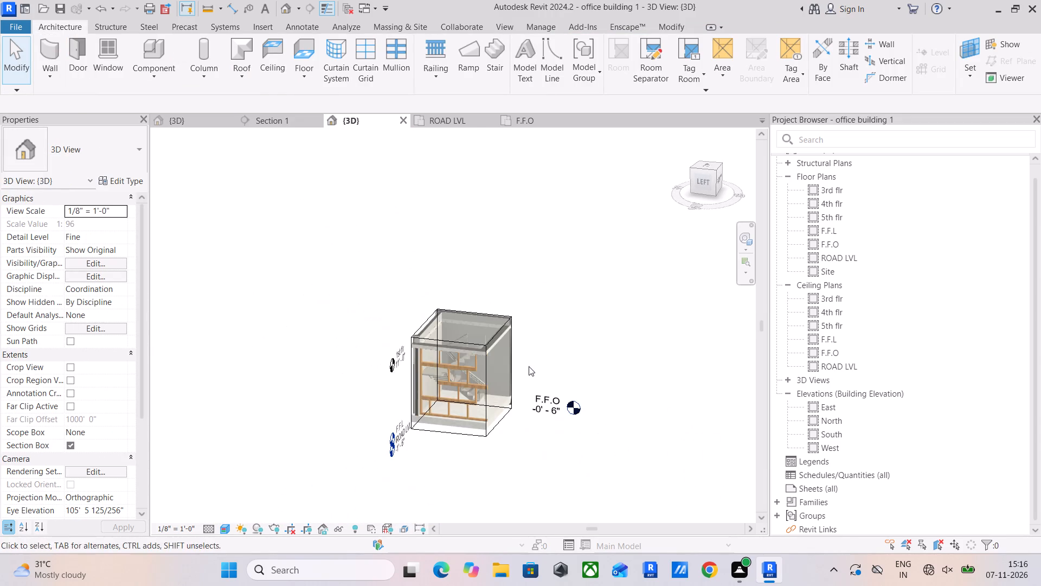
pyautogui.scroll(-6, 461, 359)
pyautogui.keyDown('shift'); pyautogui.moveTo(493, 364); pyautogui.dragTo(399, 361, button='middle'); pyautogui.keyUp('shift')
pyautogui.click(462, 392)
pyautogui.scroll(-2, 462, 392)
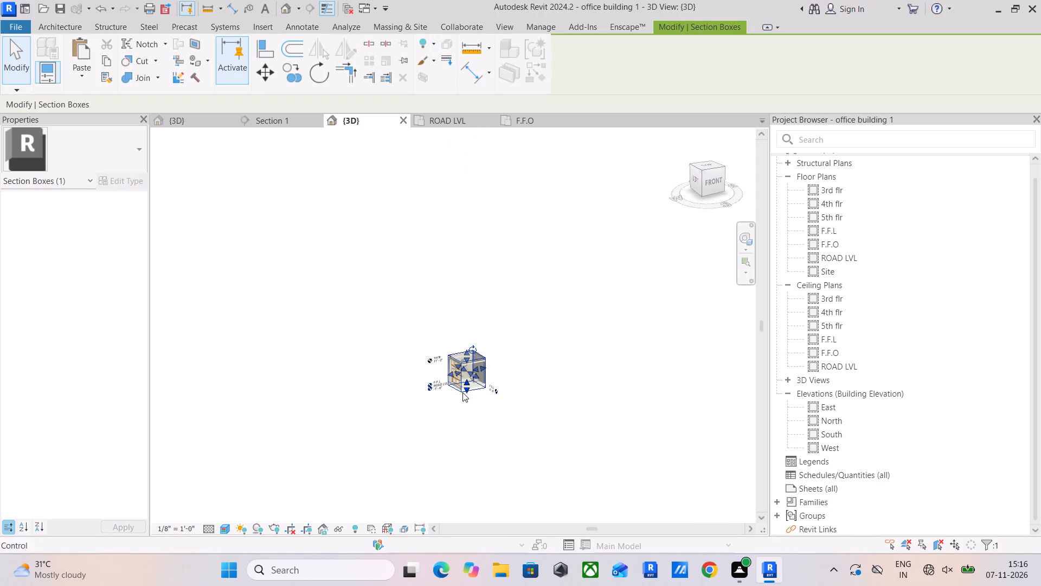
pyautogui.scroll(-1, 462, 392)
pyautogui.moveTo(468, 390); pyautogui.dragTo(471, 367, button='middle')
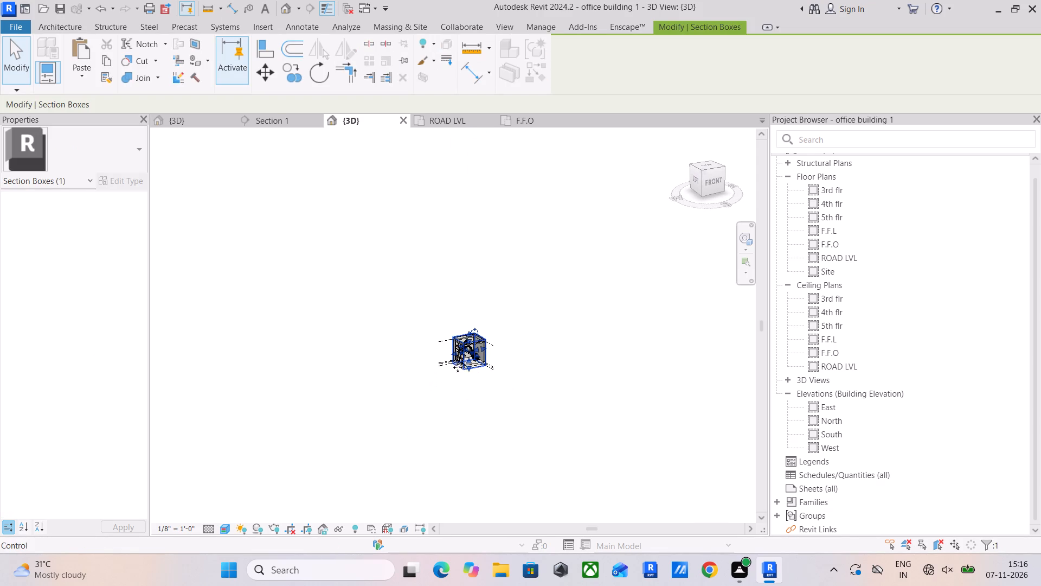
pyautogui.moveTo(457, 355); pyautogui.dragTo(182, 380)
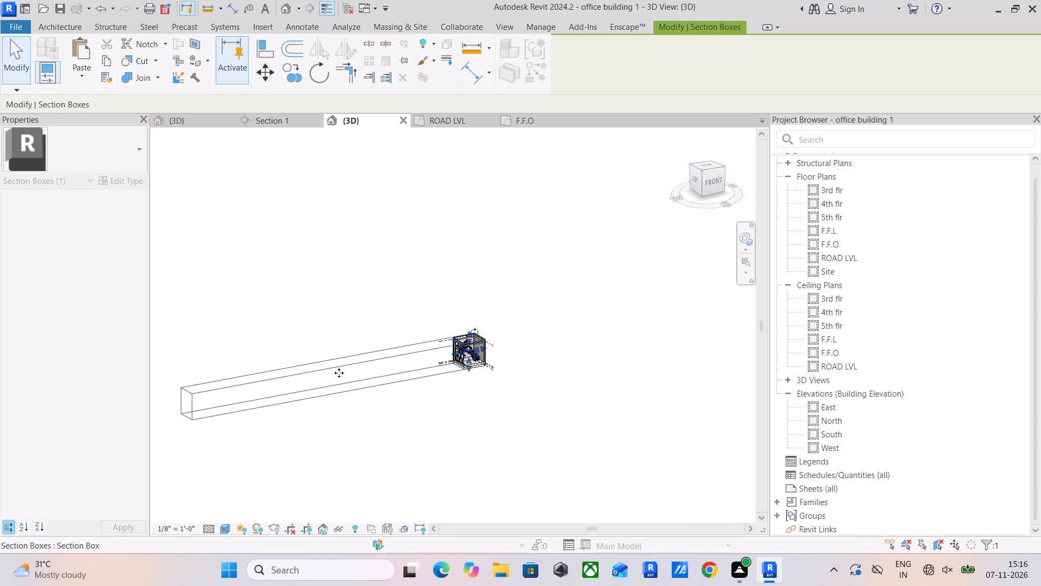
# Widen the 3D section box sideways to include the porch, the paved yard and the parked car.
pyautogui.keyDown('shift'); pyautogui.moveTo(390, 374); pyautogui.dragTo(276, 375, button='middle'); pyautogui.keyUp('shift')
pyautogui.keyDown('shift'); pyautogui.scroll(4, 450, 372); pyautogui.keyUp('shift')
pyautogui.moveTo(497, 384); pyautogui.dragTo(487, 319, button='middle')
pyautogui.scroll(1, 497, 384)
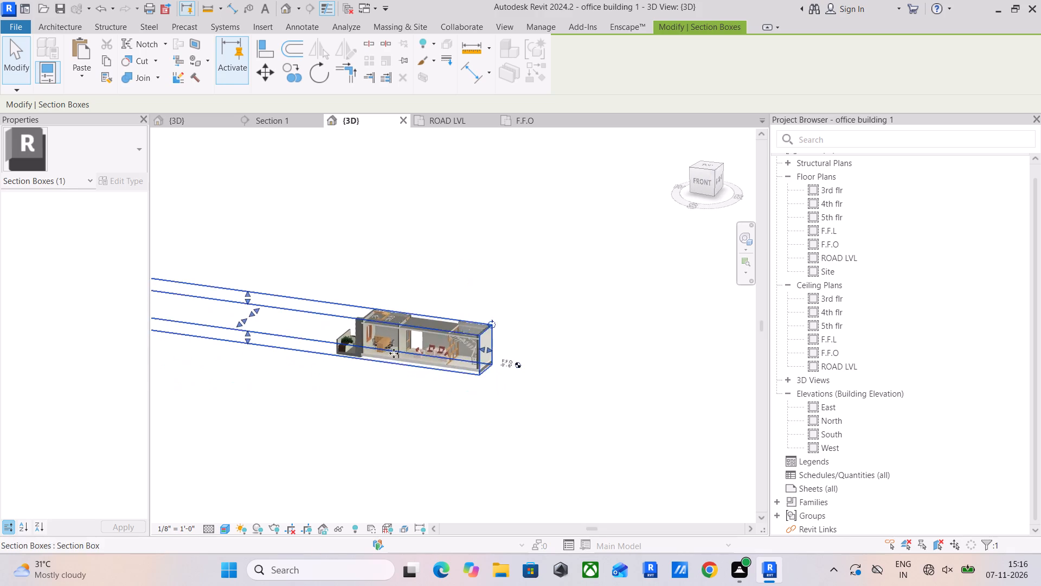
pyautogui.scroll(5, 392, 351)
pyautogui.click(240, 364)
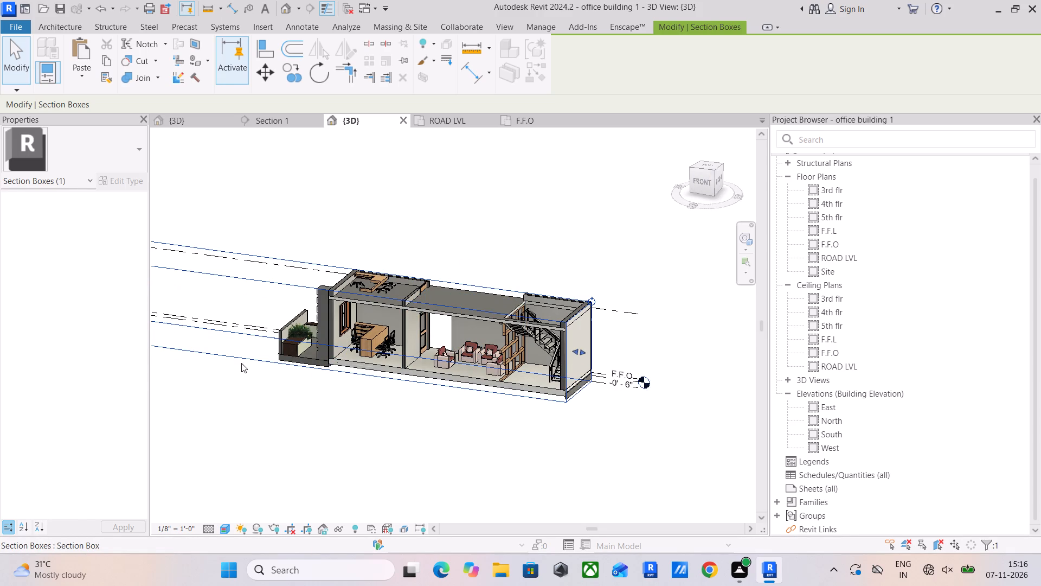
pyautogui.click(243, 360)
pyautogui.scroll(-4, 363, 359)
pyautogui.keyDown('shift'); pyautogui.moveTo(390, 367); pyautogui.dragTo(232, 369, button='middle'); pyautogui.keyUp('shift')
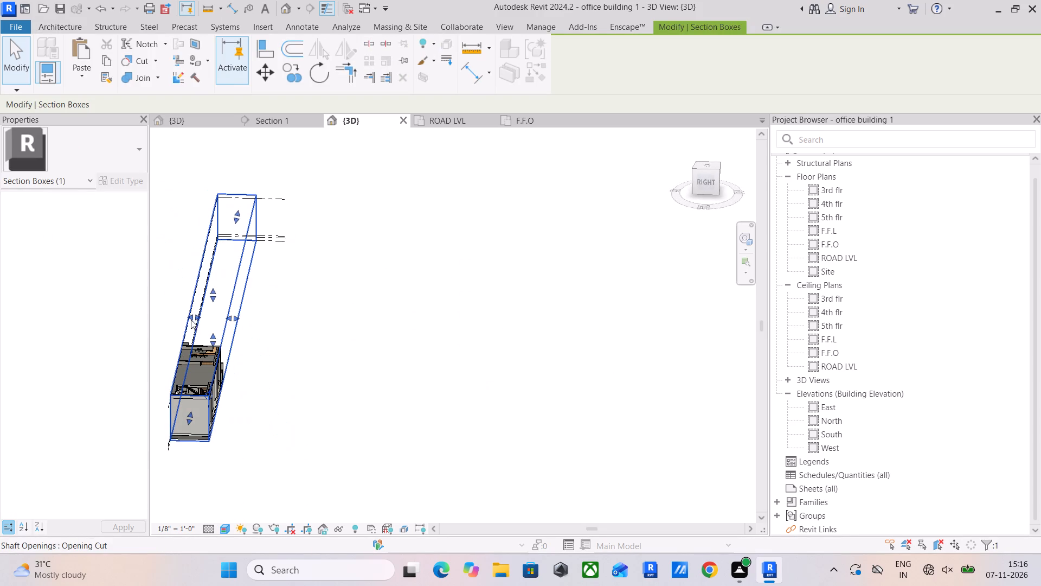
pyautogui.moveTo(187, 316); pyautogui.dragTo(142, 316)
pyautogui.moveTo(293, 338); pyautogui.dragTo(635, 339, button='middle')
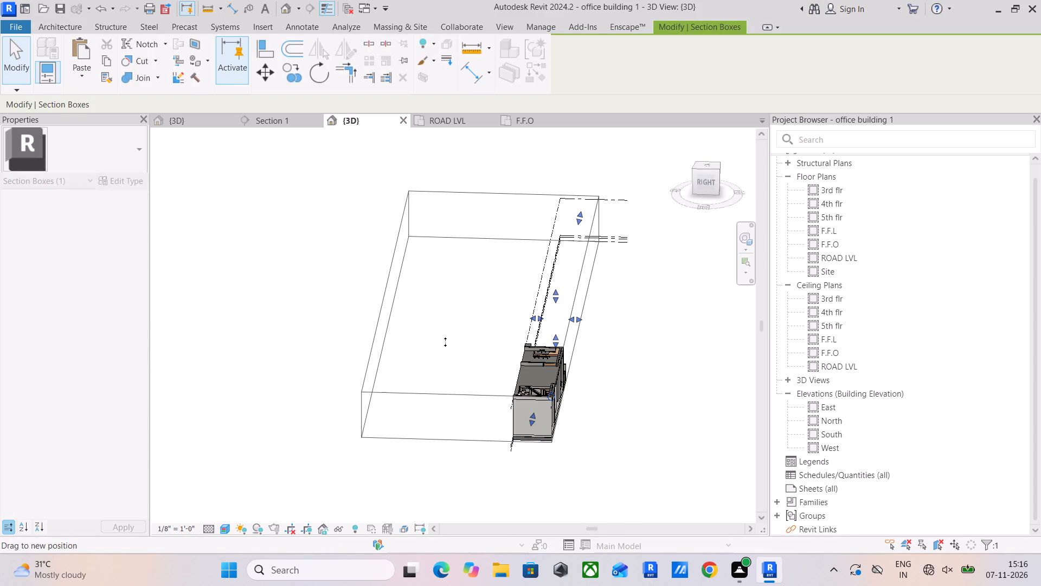
pyautogui.click(445, 342)
# Examine the building, its stair opening and the paved yard within the enlarged section box.
pyautogui.keyDown('shift'); pyautogui.moveTo(498, 364); pyautogui.dragTo(569, 364, button='middle'); pyautogui.keyUp('shift')
pyautogui.moveTo(546, 382); pyautogui.dragTo(419, 445, button='middle')
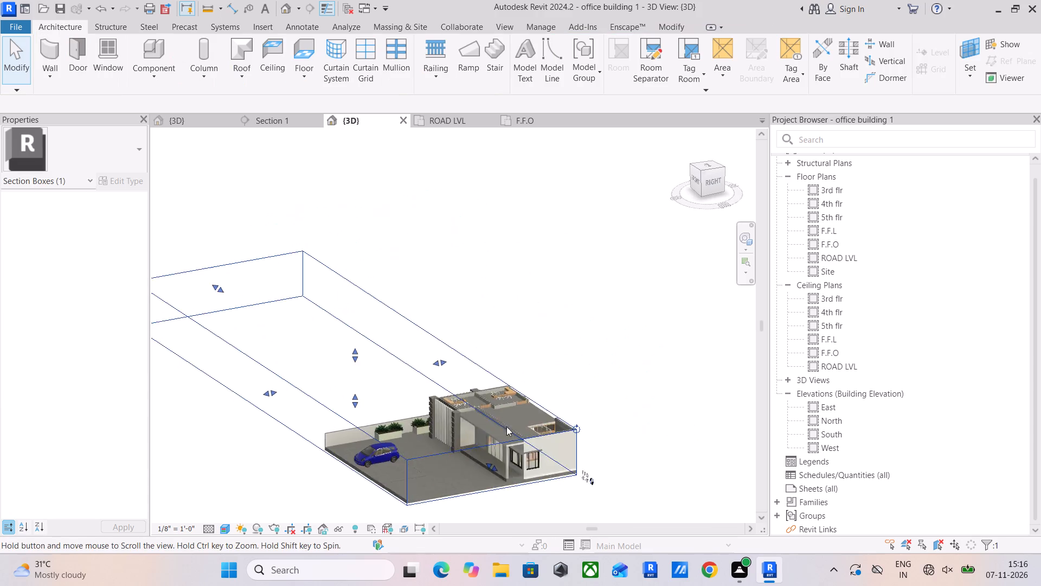
pyautogui.scroll(5, 552, 411)
pyautogui.moveTo(541, 441); pyautogui.dragTo(485, 316, button='middle')
pyautogui.scroll(-2, 489, 355)
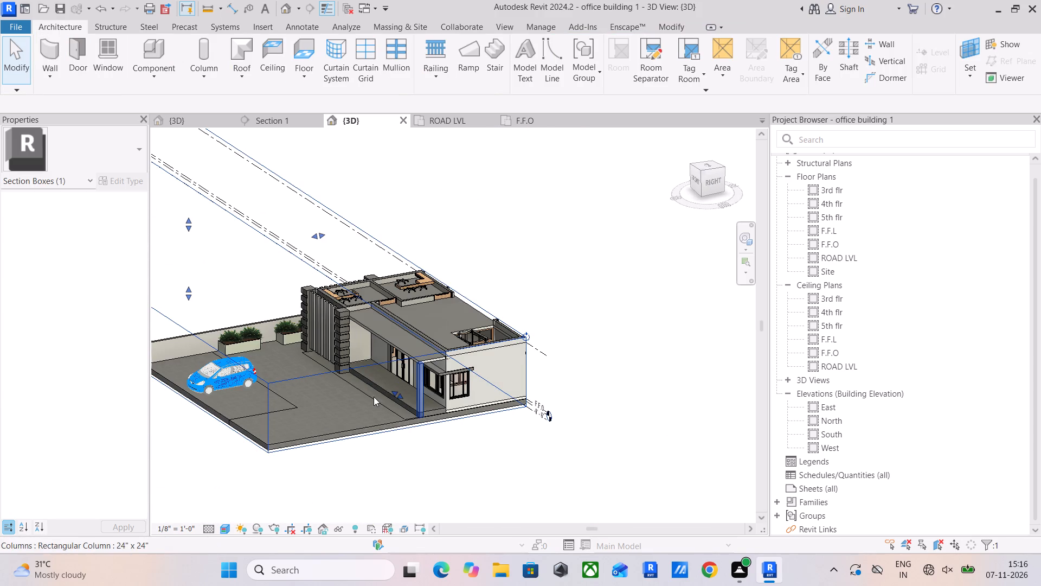
pyautogui.keyDown('shift'); pyautogui.scroll(-2, 374, 397); pyautogui.keyUp('shift')
pyautogui.scroll(4, 474, 344)
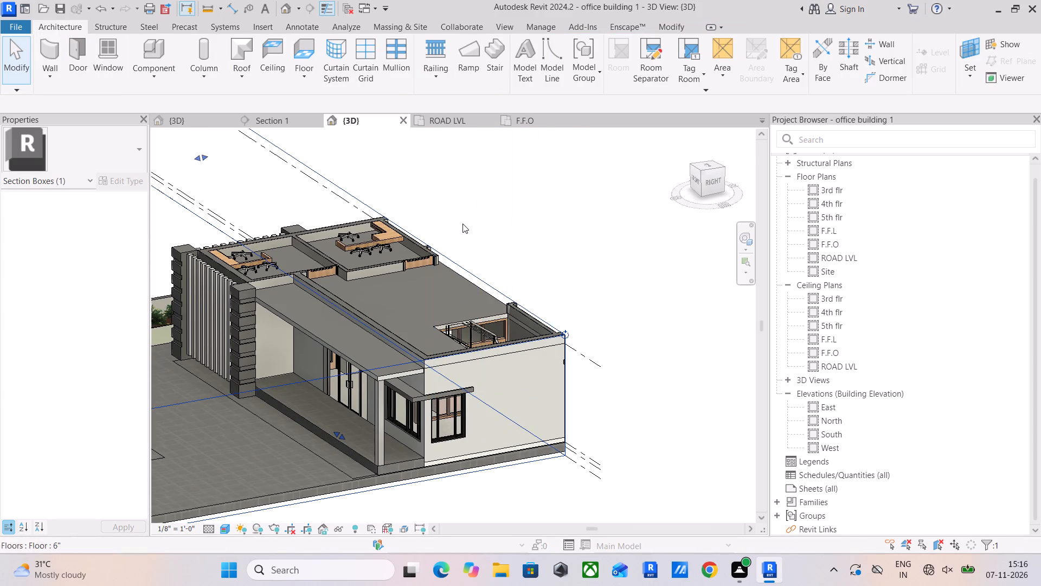
# In the F.F.O floor plan, crossing-select the conference room stair with its railing and overlapping elements, and copy them to the clipboard.
pyautogui.click(459, 121)
pyautogui.scroll(-4, 583, 316)
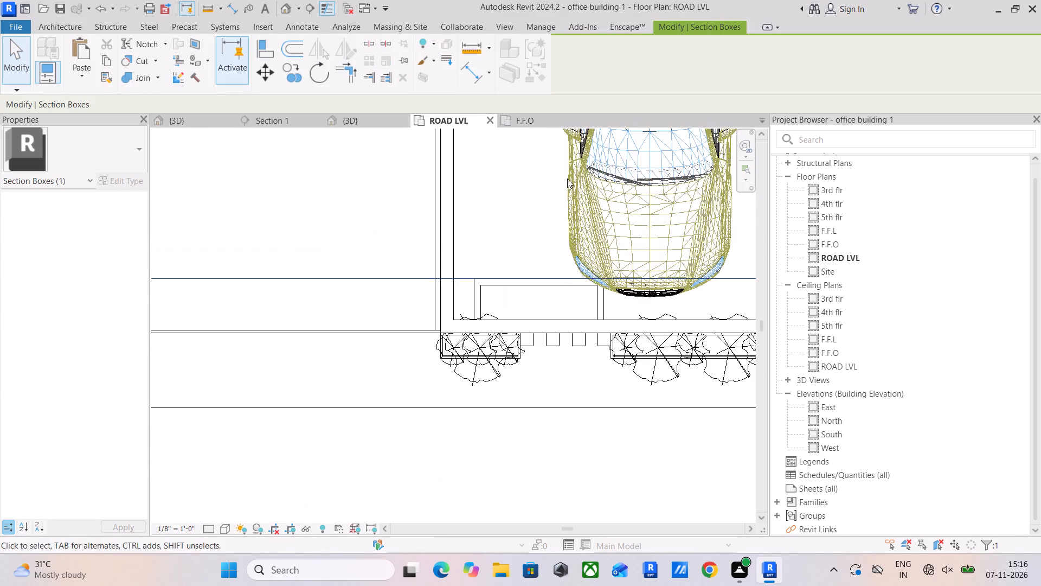
pyautogui.click(526, 119)
pyautogui.scroll(-5, 595, 357)
pyautogui.moveTo(603, 353); pyautogui.dragTo(470, 368, button='middle')
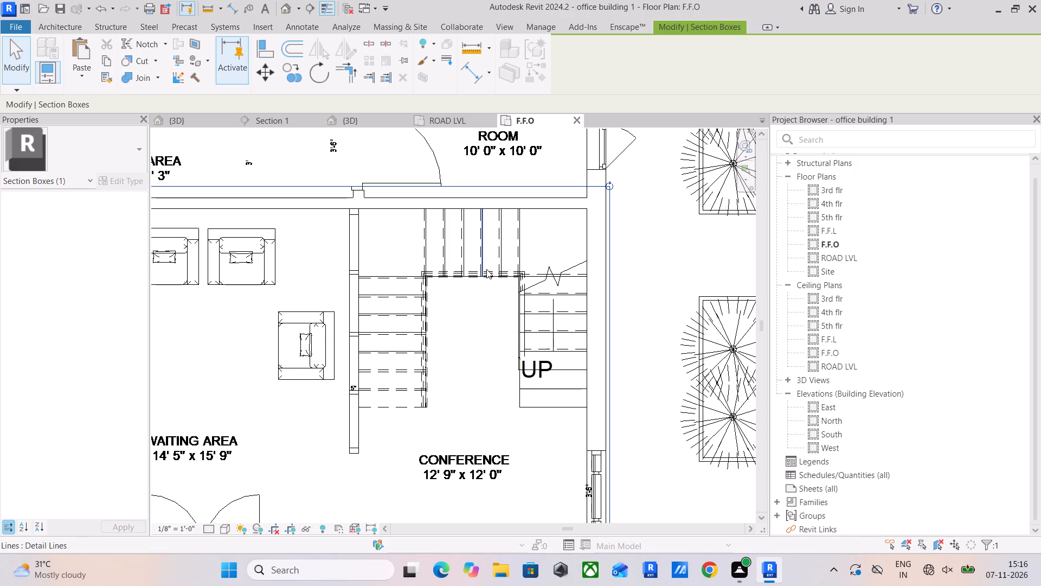
pyautogui.click(474, 257)
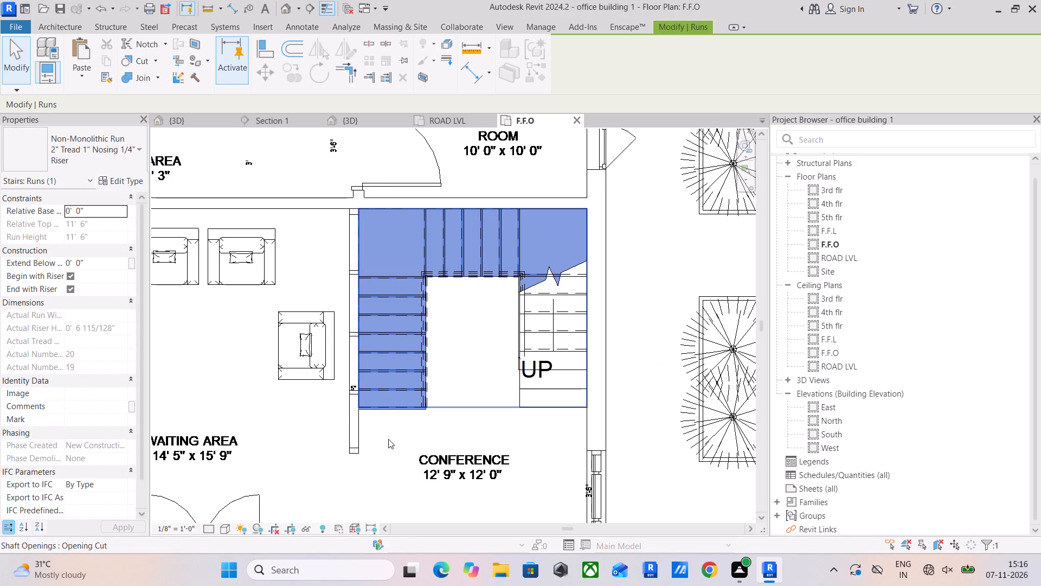
pyautogui.scroll(8, 425, 392)
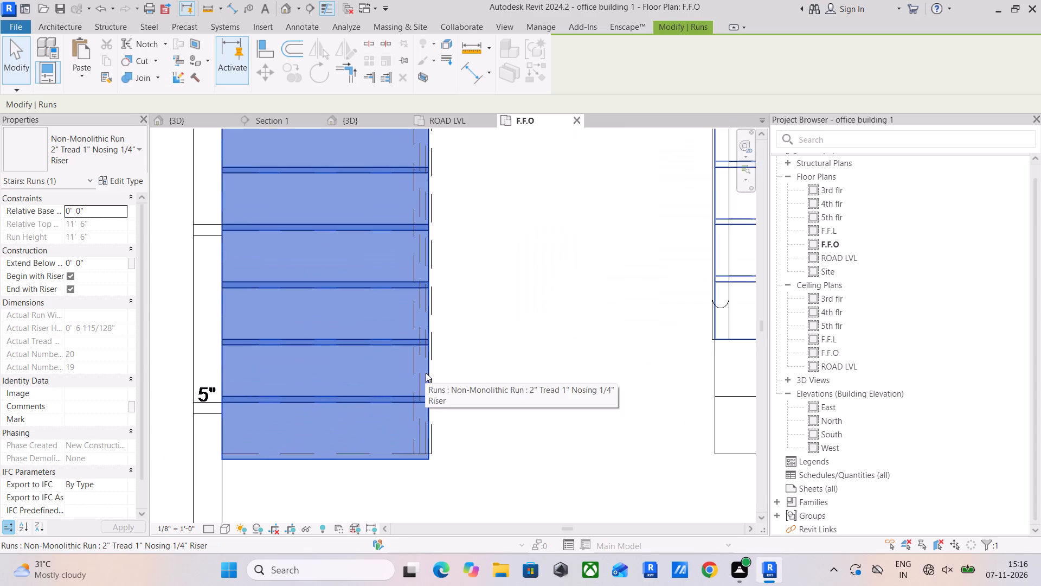
pyautogui.scroll(-4, 573, 399)
pyautogui.moveTo(572, 408); pyautogui.dragTo(452, 421, button='middle')
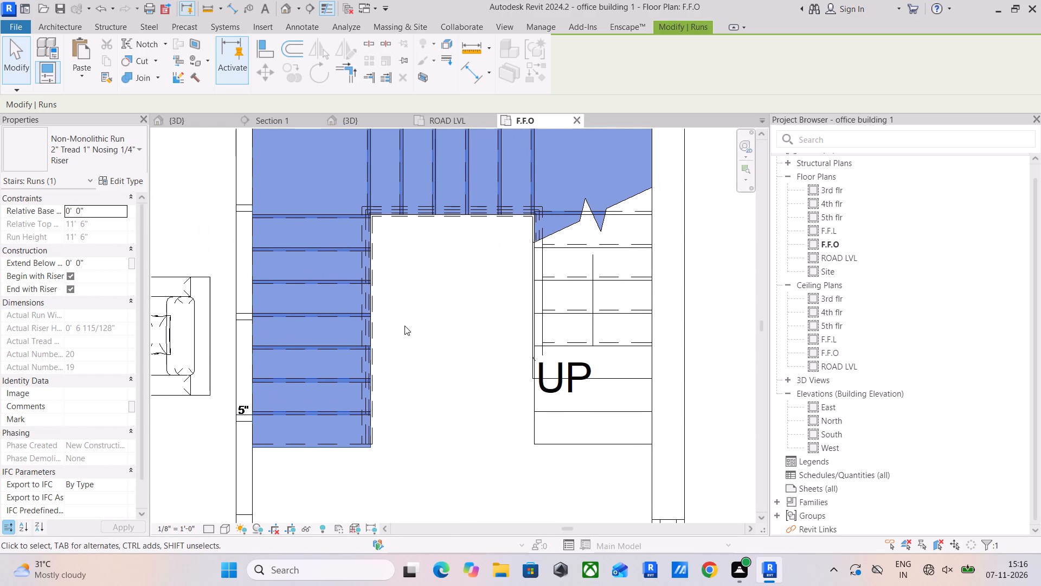
pyautogui.scroll(-1, 358, 304)
pyautogui.keyDown('ctrl'); pyautogui.moveTo(487, 244); pyautogui.dragTo(484, 244); pyautogui.keyUp('ctrl')
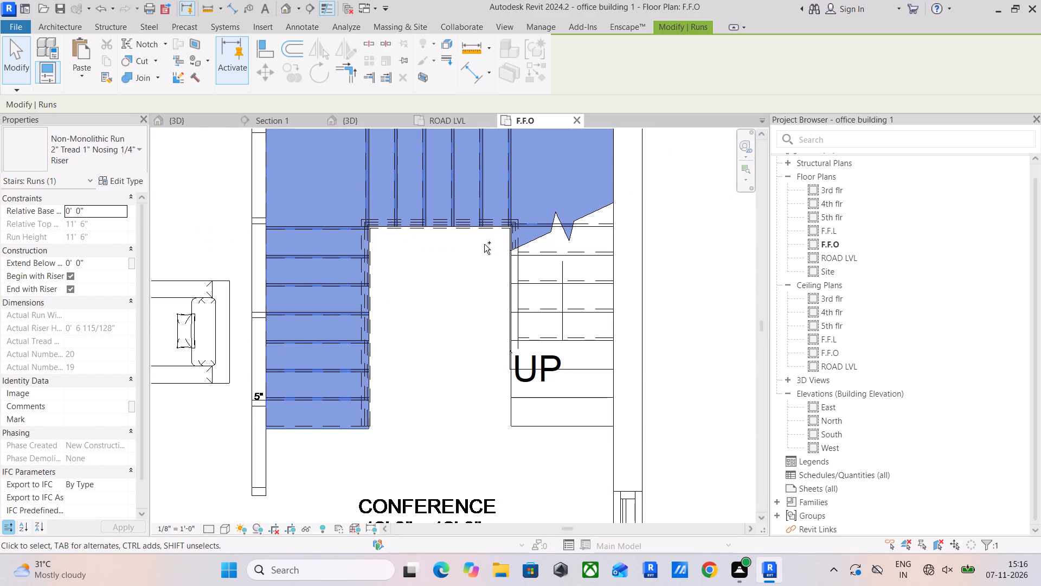
pyautogui.keyDown('ctrl'); pyautogui.moveTo(484, 244); pyautogui.dragTo(367, 300); pyautogui.keyUp('ctrl')
pyautogui.keyDown('ctrl'); pyautogui.moveTo(419, 277); pyautogui.dragTo(340, 371); pyautogui.keyUp('ctrl')
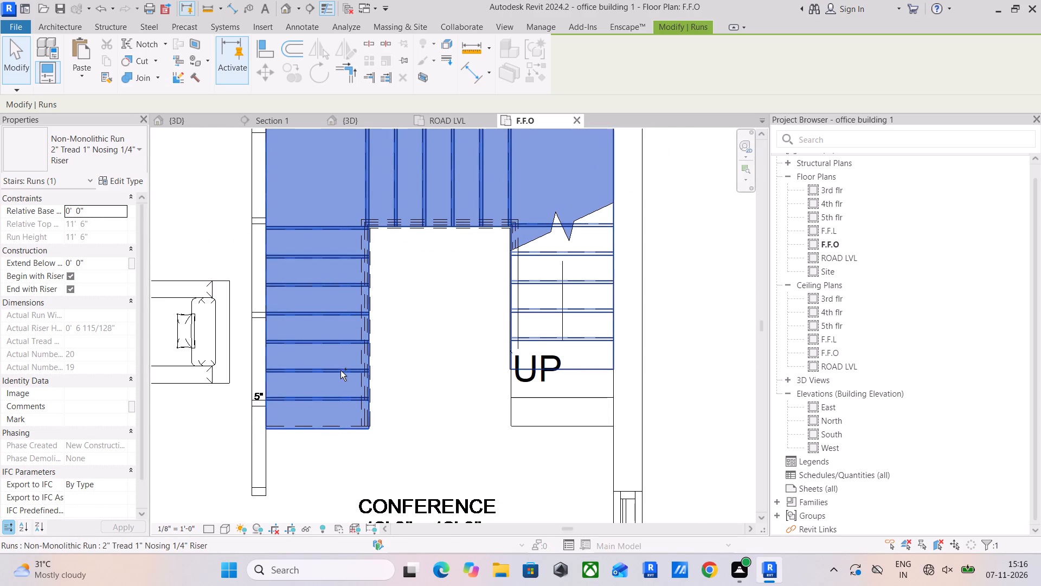
pyautogui.scroll(-5, 427, 349)
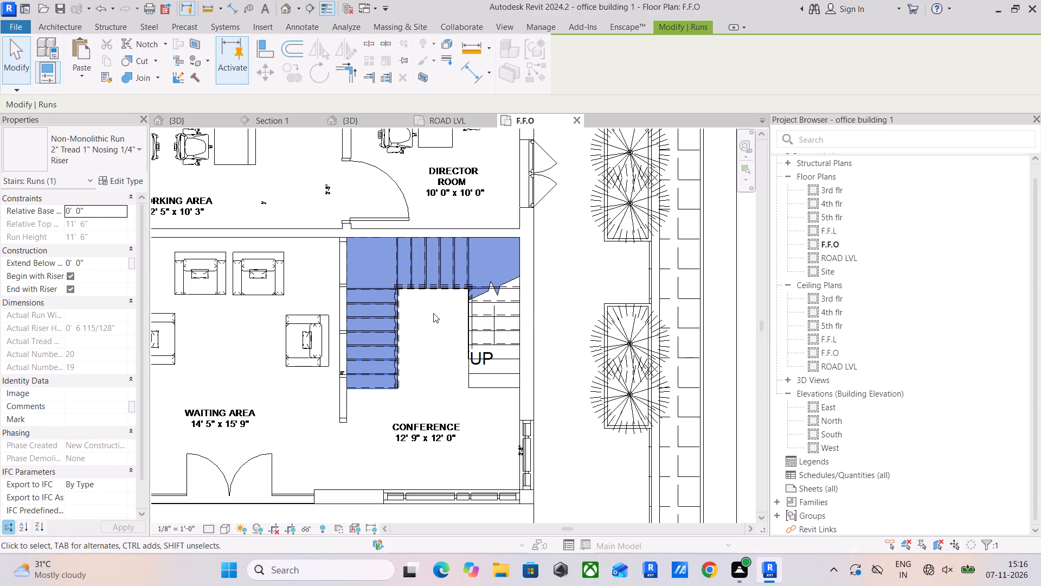
pyautogui.moveTo(433, 304); pyautogui.dragTo(375, 369)
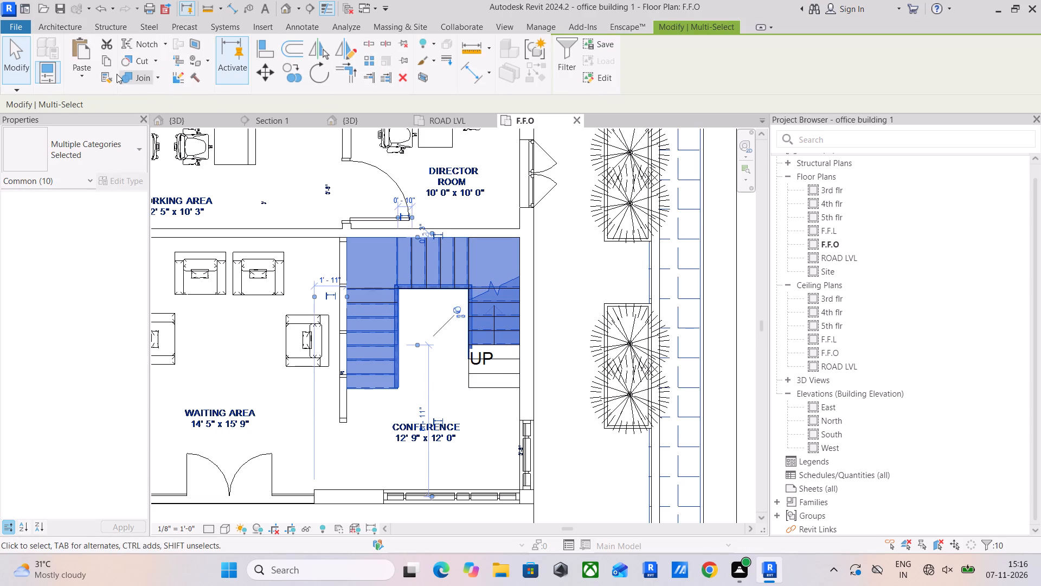
pyautogui.click(107, 59)
# Paste the copied stair elements aligned to the 3rd flr, 4th flr and 5th flr floor plan views, saving the project when asked.
pyautogui.click(87, 73)
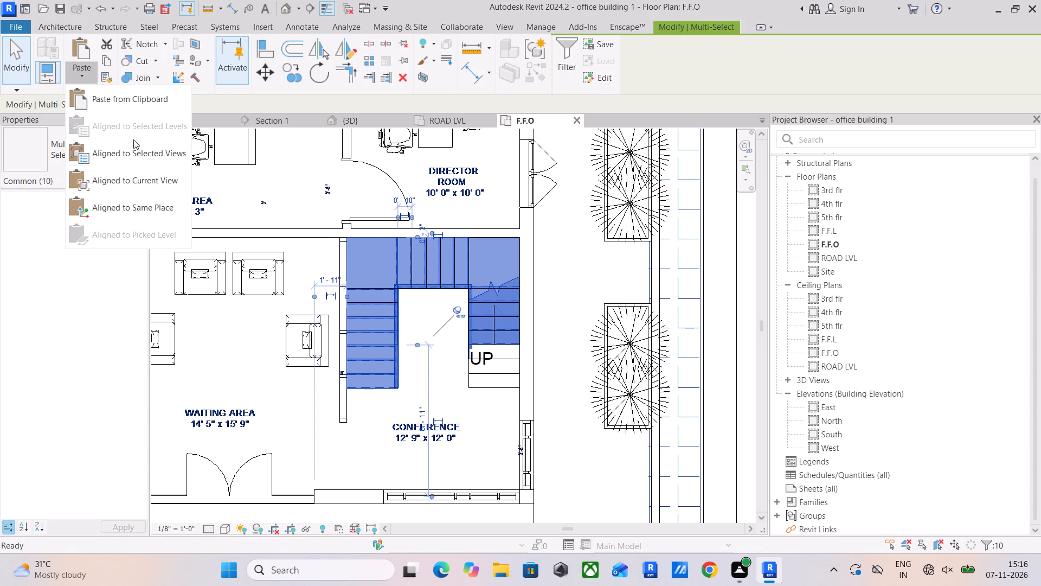
pyautogui.click(150, 146)
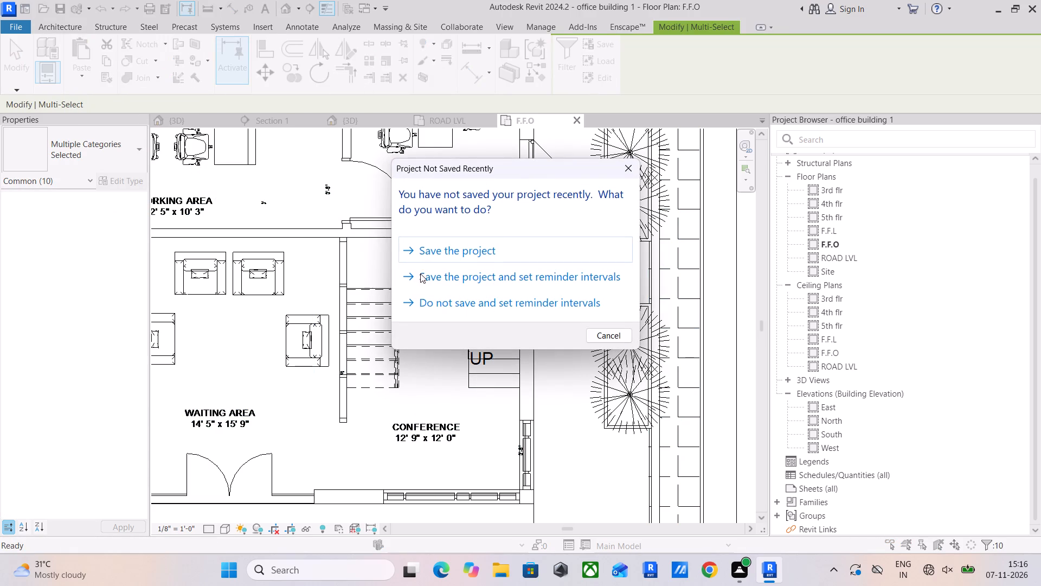
pyautogui.click(437, 257)
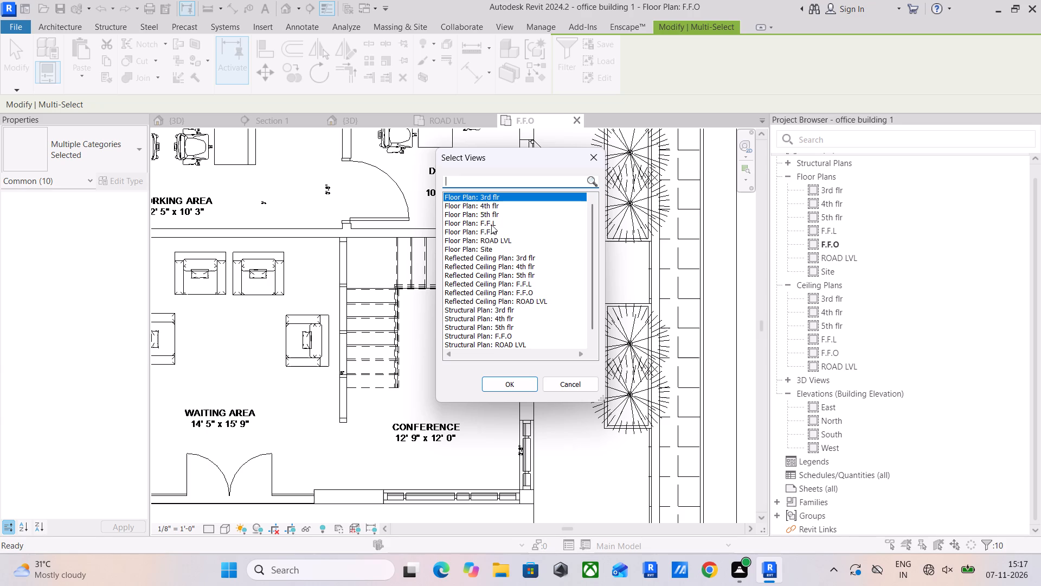
pyautogui.keyDown('ctrl'); pyautogui.click(503, 214); pyautogui.keyUp('ctrl')
pyautogui.keyDown('ctrl'); pyautogui.click(503, 205); pyautogui.keyUp('ctrl')
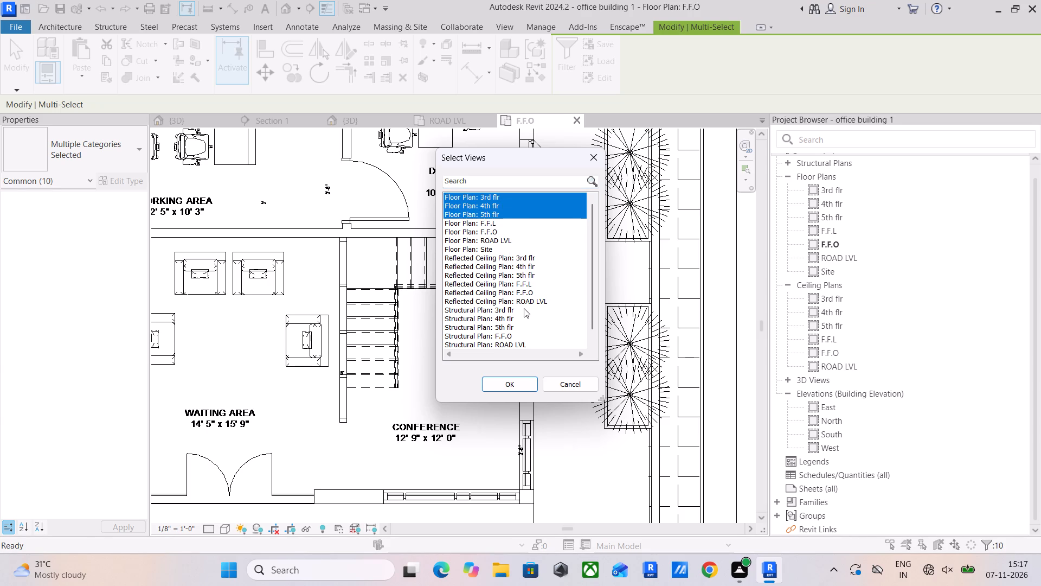
pyautogui.click(508, 384)
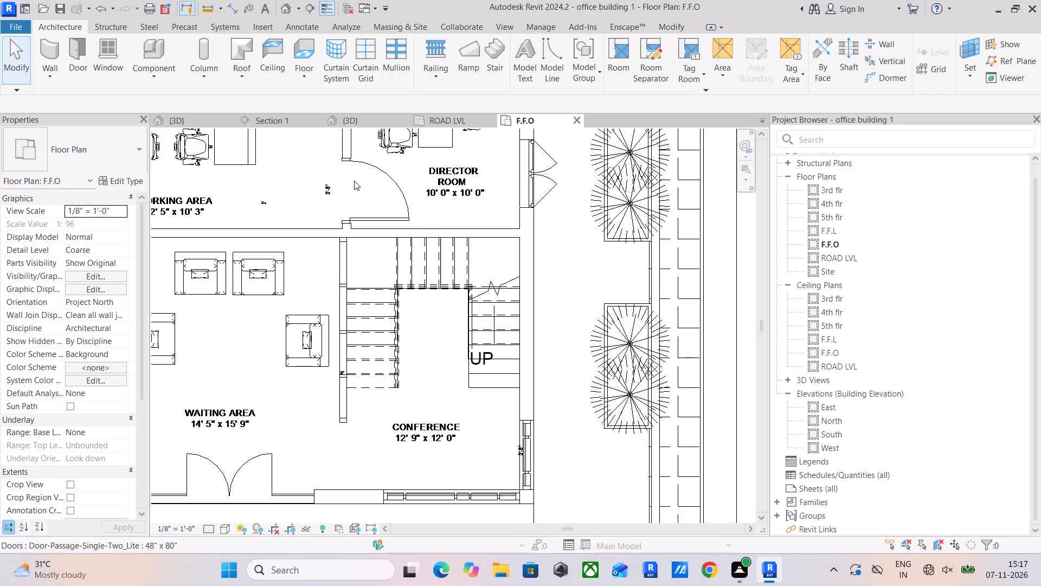
# In the 3D view, pull the section box's far empty side in to the planted edge of the yard.
pyautogui.click(351, 122)
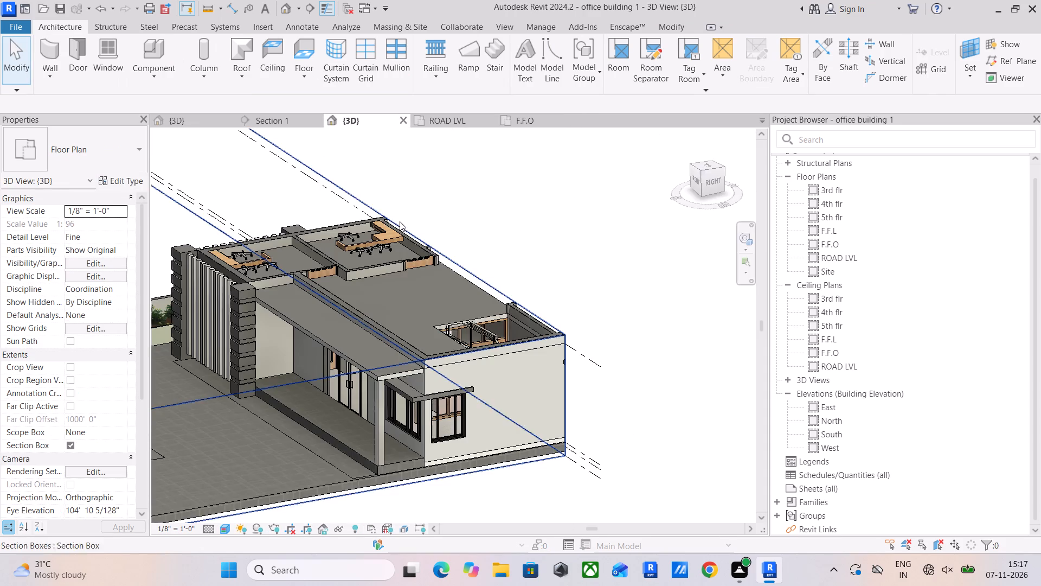
pyautogui.scroll(-5, 434, 289)
pyautogui.click(368, 328)
pyautogui.click(361, 334)
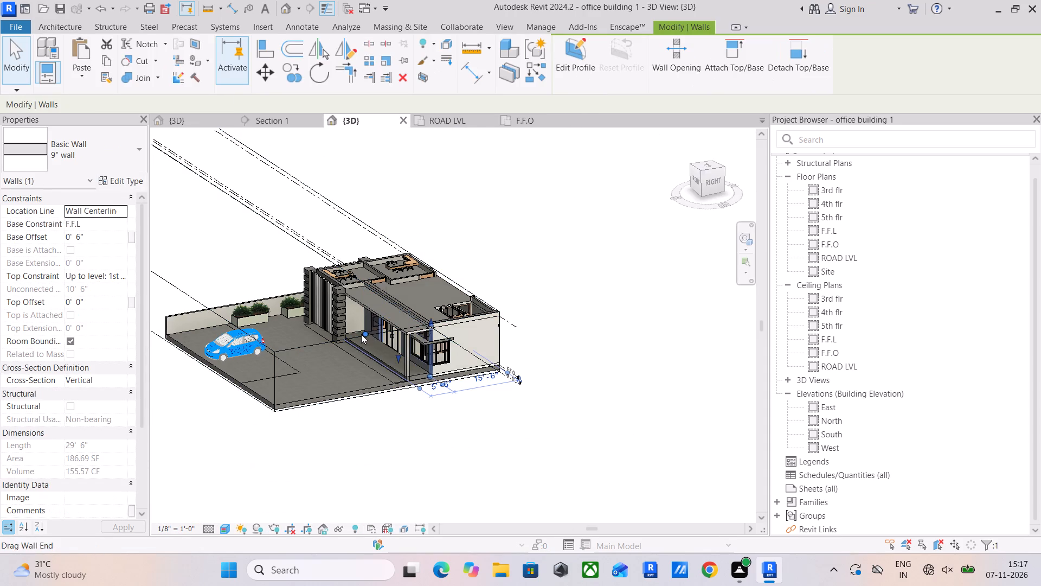
pyautogui.click(326, 375)
pyautogui.scroll(-2, 291, 292)
pyautogui.keyDown('ctrl'); pyautogui.moveTo(293, 298); pyautogui.dragTo(522, 320, button='middle'); pyautogui.keyUp('ctrl')
pyautogui.scroll(-5, 339, 324)
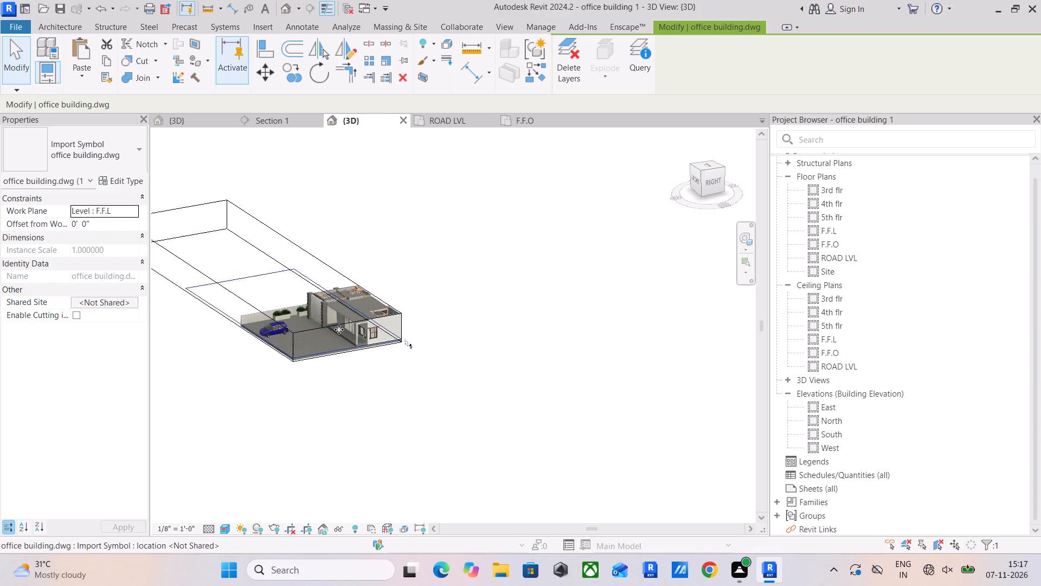
pyautogui.keyDown('shift'); pyautogui.moveTo(350, 336); pyautogui.dragTo(458, 337, button='middle'); pyautogui.keyUp('shift')
pyautogui.scroll(-4, 340, 335)
pyautogui.moveTo(341, 335); pyautogui.dragTo(457, 357, button='middle')
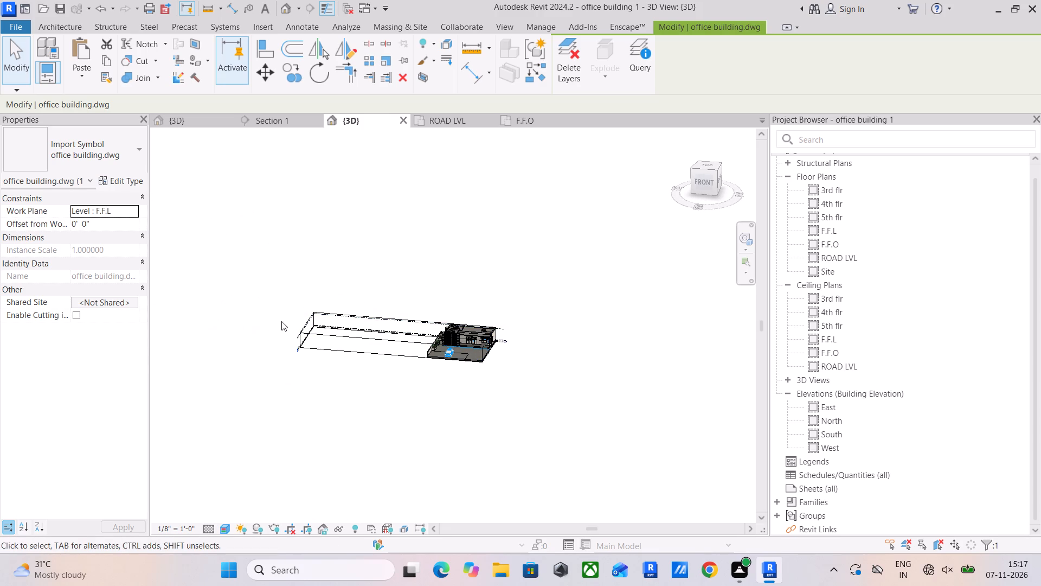
pyautogui.click(300, 326)
pyautogui.moveTo(308, 329); pyautogui.dragTo(423, 354)
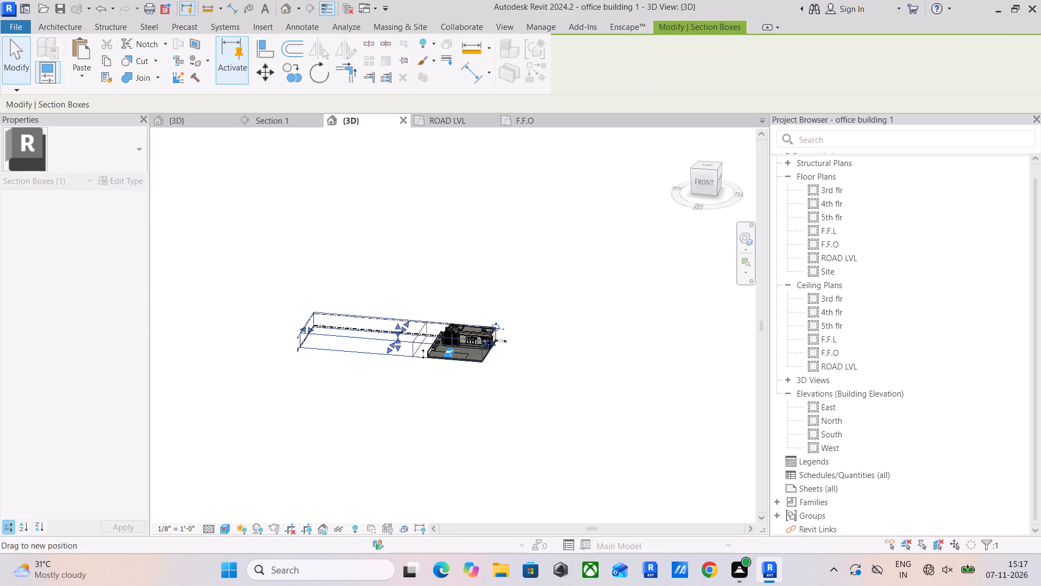
pyautogui.moveTo(423, 354); pyautogui.dragTo(427, 354)
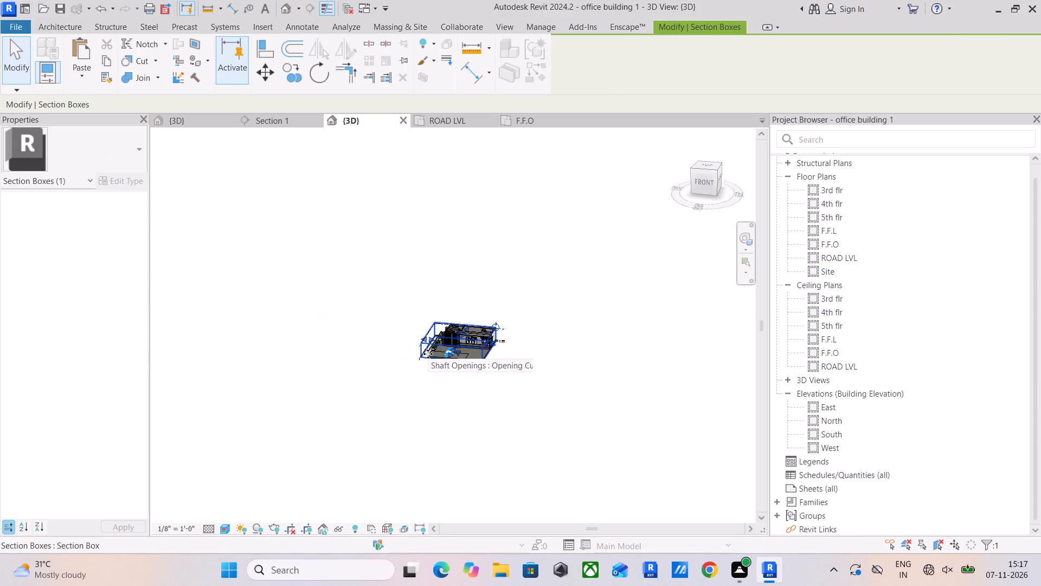
# Pull the section box's remaining outer sides in to enclose only the conference room stair bay.
pyautogui.scroll(1, 417, 324)
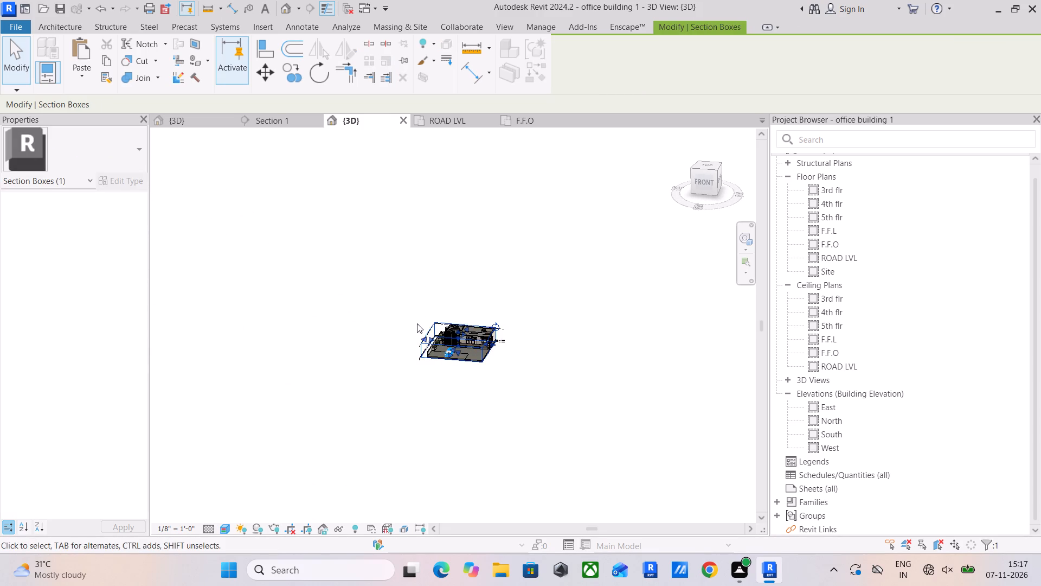
pyautogui.scroll(8, 417, 323)
pyautogui.moveTo(449, 365); pyautogui.dragTo(571, 386)
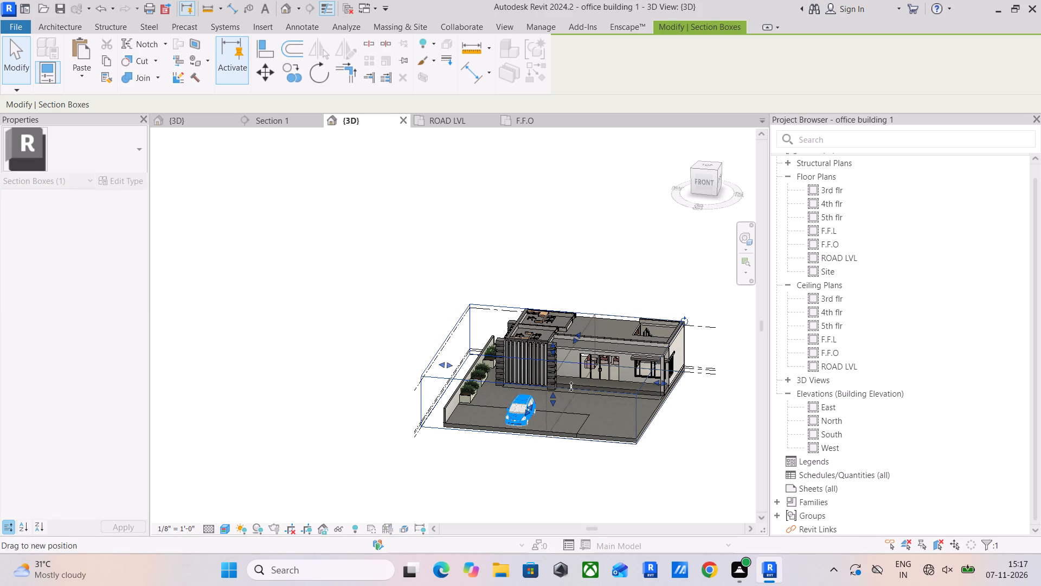
pyautogui.moveTo(571, 386); pyautogui.dragTo(602, 396)
pyautogui.moveTo(655, 349); pyautogui.dragTo(606, 421, button='middle')
pyautogui.scroll(1, 606, 422)
pyautogui.scroll(-2, 602, 424)
pyautogui.keyDown('shift'); pyautogui.moveTo(601, 423); pyautogui.dragTo(448, 439, button='middle'); pyautogui.keyUp('shift')
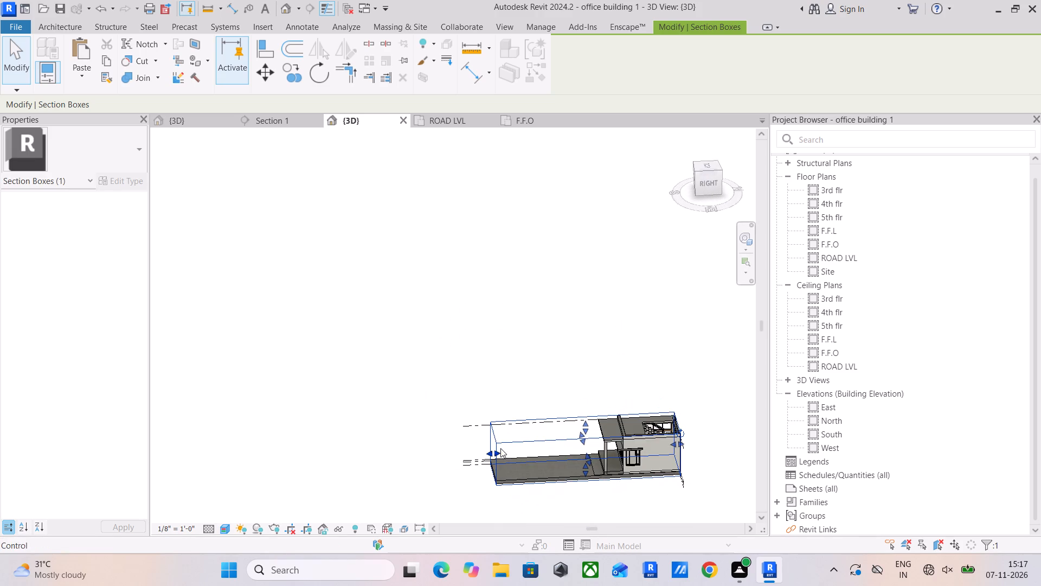
pyautogui.moveTo(497, 453); pyautogui.dragTo(630, 469)
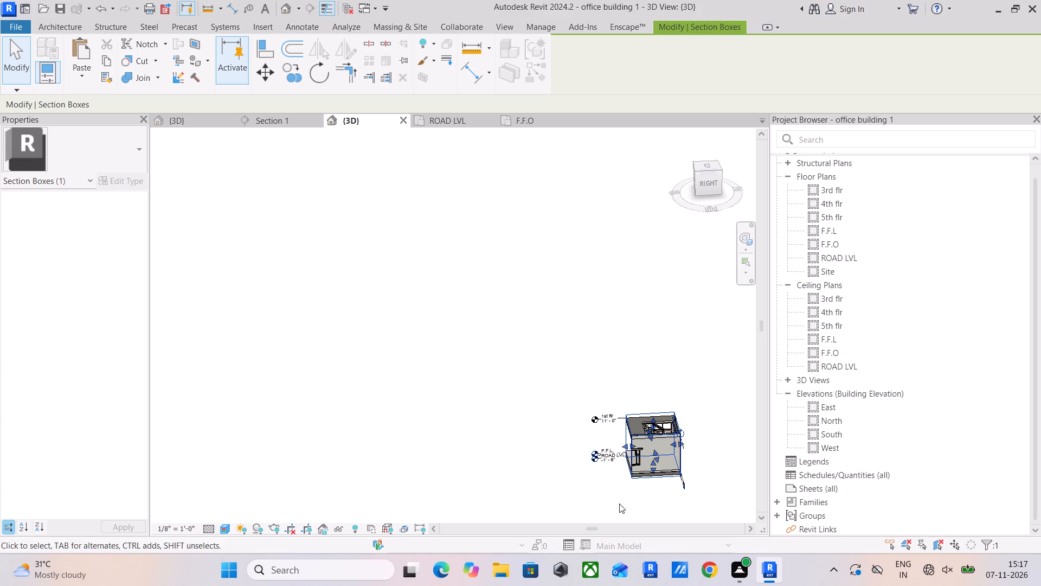
# Raise the top of the section box above the 2nd flr slab.
pyautogui.scroll(5, 662, 409)
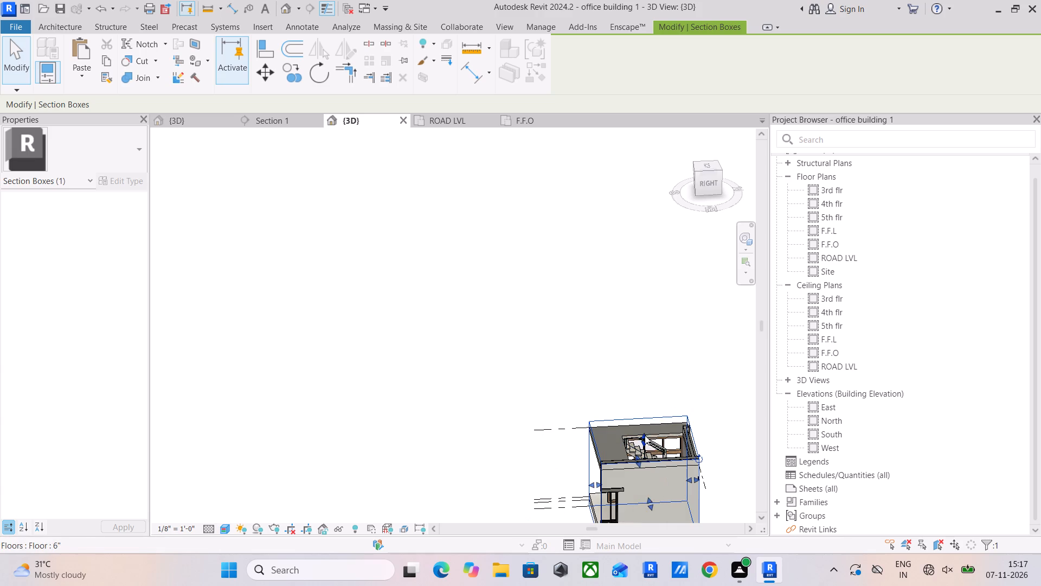
pyautogui.moveTo(641, 436); pyautogui.dragTo(646, 324)
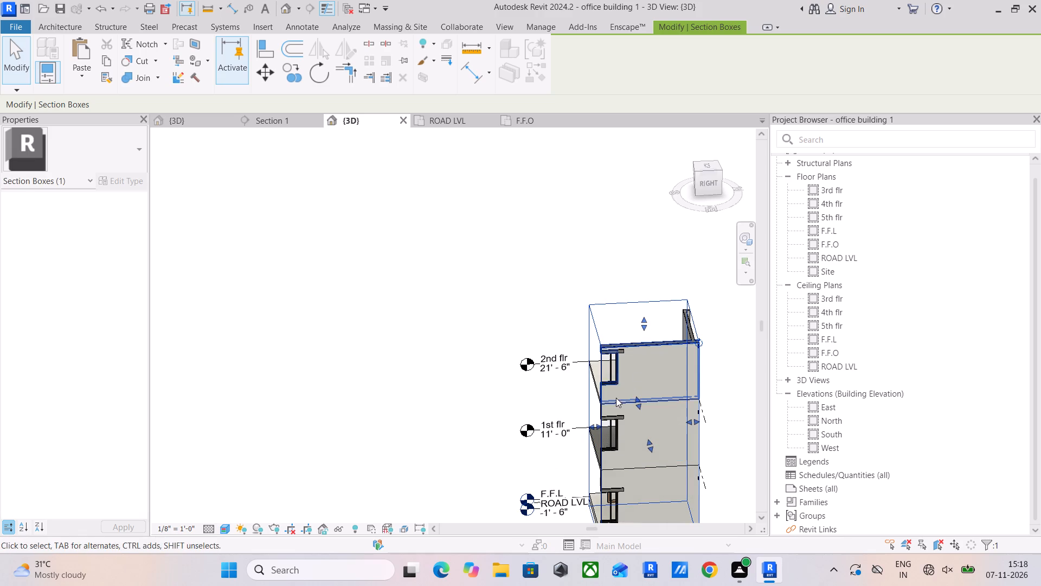
# Delete the wooden conference table and its three office chairs standing over the 2nd flr stair opening.
pyautogui.keyDown('shift'); pyautogui.moveTo(617, 398); pyautogui.dragTo(855, 384, button='middle'); pyautogui.keyUp('shift')
pyautogui.keyDown('shift'); pyautogui.moveTo(680, 381); pyautogui.dragTo(715, 381, button='middle'); pyautogui.keyUp('shift')
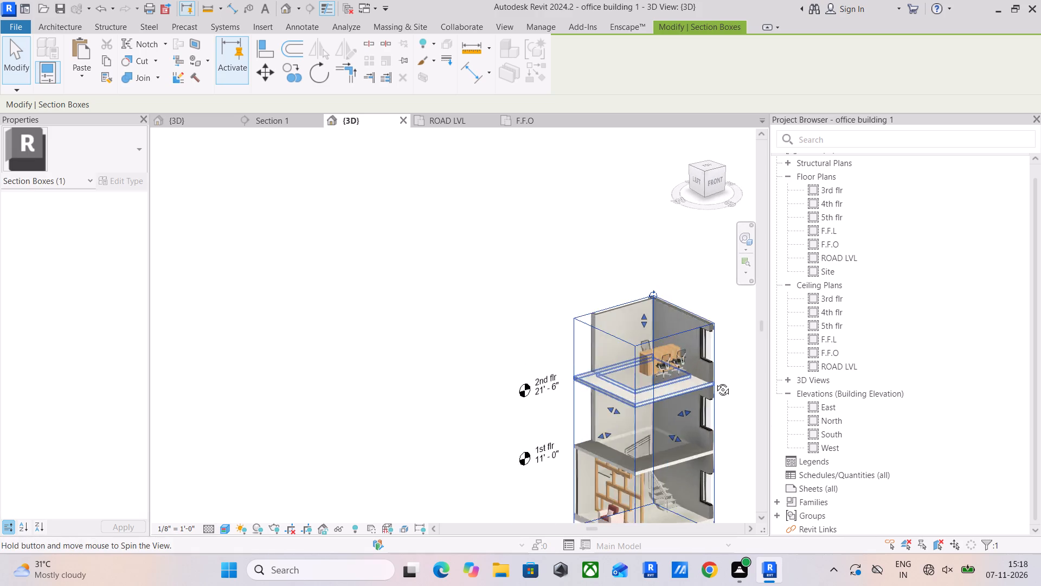
pyautogui.keyDown('shift'); pyautogui.moveTo(715, 381); pyautogui.dragTo(779, 375, button='middle'); pyautogui.keyUp('shift')
pyautogui.scroll(4, 639, 358)
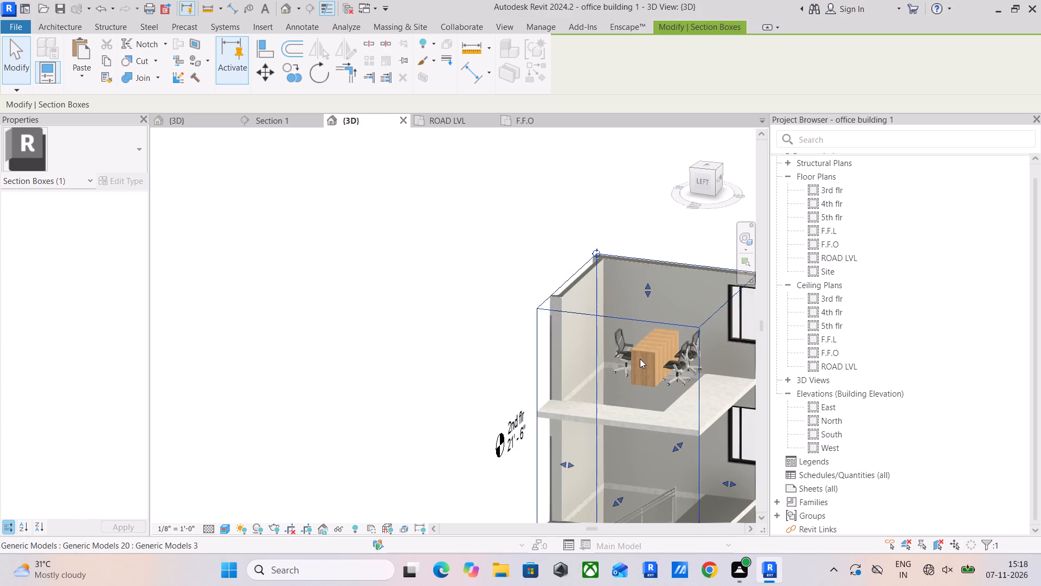
pyautogui.click(640, 359)
pyautogui.click(644, 356)
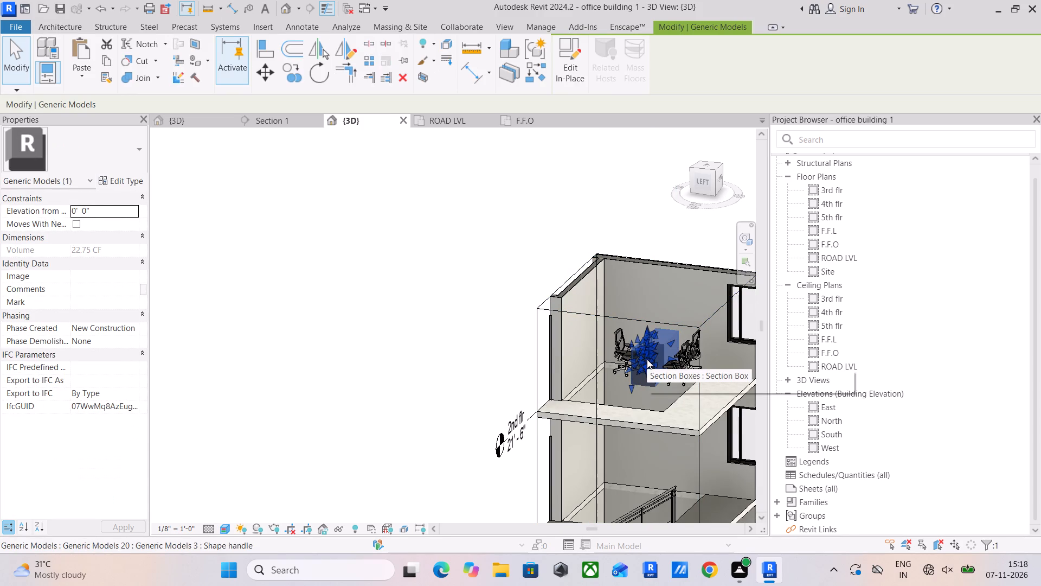
pyautogui.press('Delete')
pyautogui.click(637, 358)
pyautogui.press('Delete')
pyautogui.click(678, 367)
pyautogui.press('Delete')
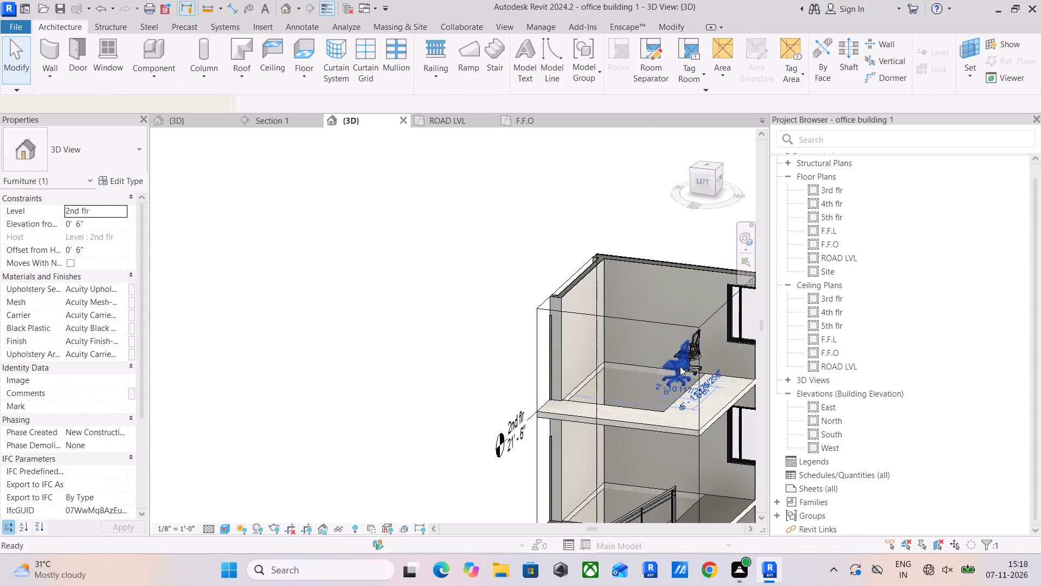
pyautogui.click(682, 359)
pyautogui.press('Delete')
# Extend the section box upward past the 5th flr to expose all the upper conference rooms.
pyautogui.click(648, 317)
pyautogui.scroll(-3, 648, 317)
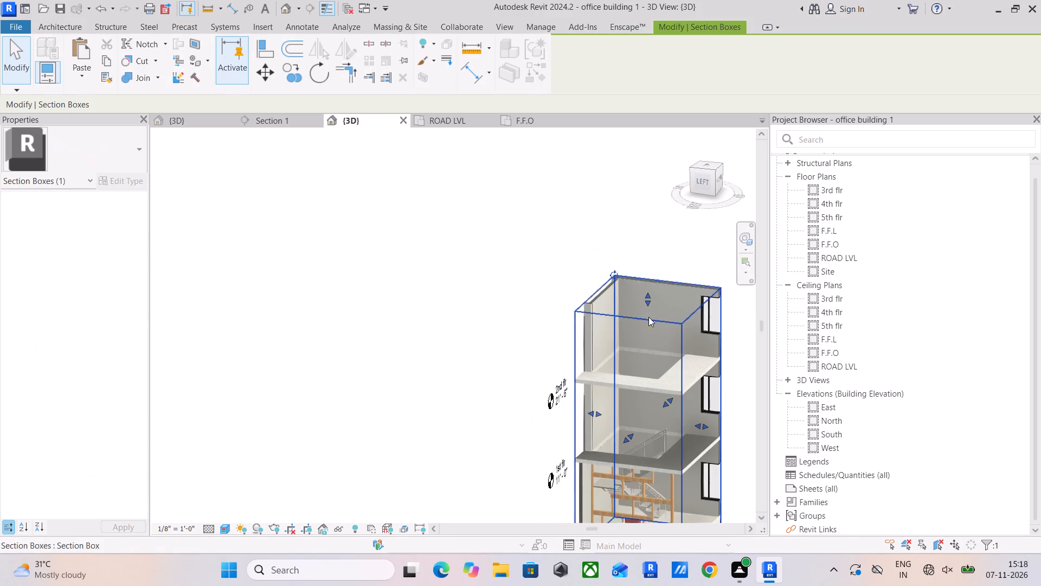
pyautogui.moveTo(646, 292); pyautogui.dragTo(638, 161)
pyautogui.scroll(-3, 631, 253)
pyautogui.moveTo(624, 277); pyautogui.dragTo(558, 433, button='middle')
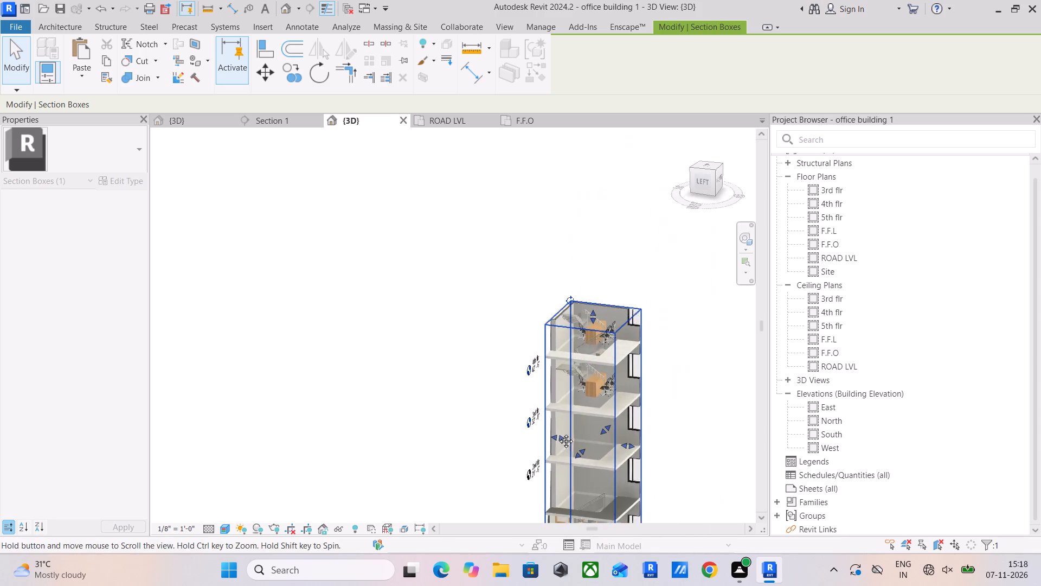
pyautogui.moveTo(558, 433); pyautogui.dragTo(557, 434, button='middle')
pyautogui.moveTo(575, 346); pyautogui.dragTo(579, 231)
pyautogui.scroll(5, 566, 421)
# Delete the wooden table and its three office chairs overlapping the stair on the 3rd flr.
pyautogui.click(582, 416)
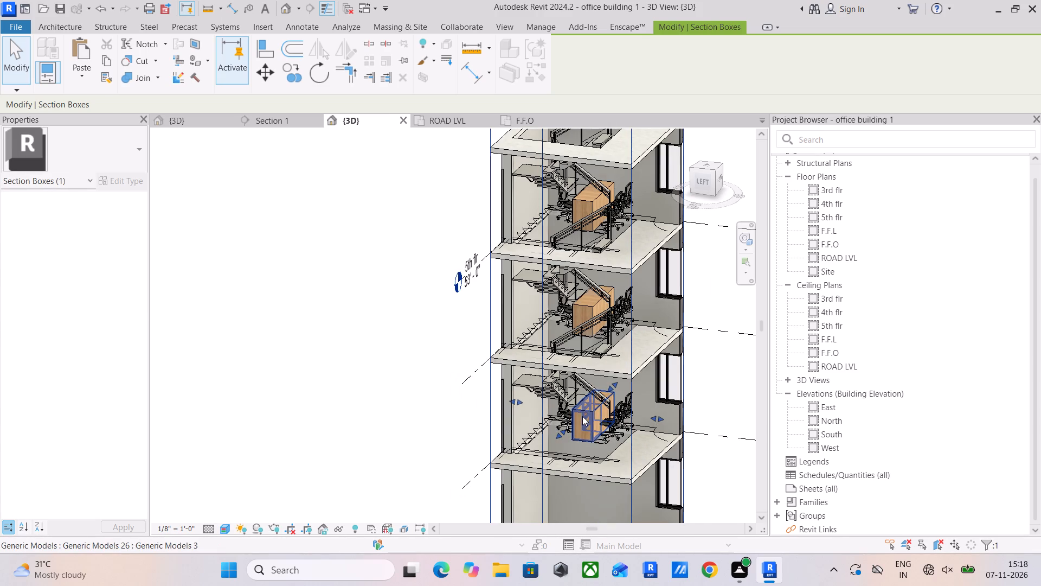
pyautogui.press('Delete')
pyautogui.scroll(4, 574, 419)
pyautogui.click(563, 413)
pyautogui.press('Delete')
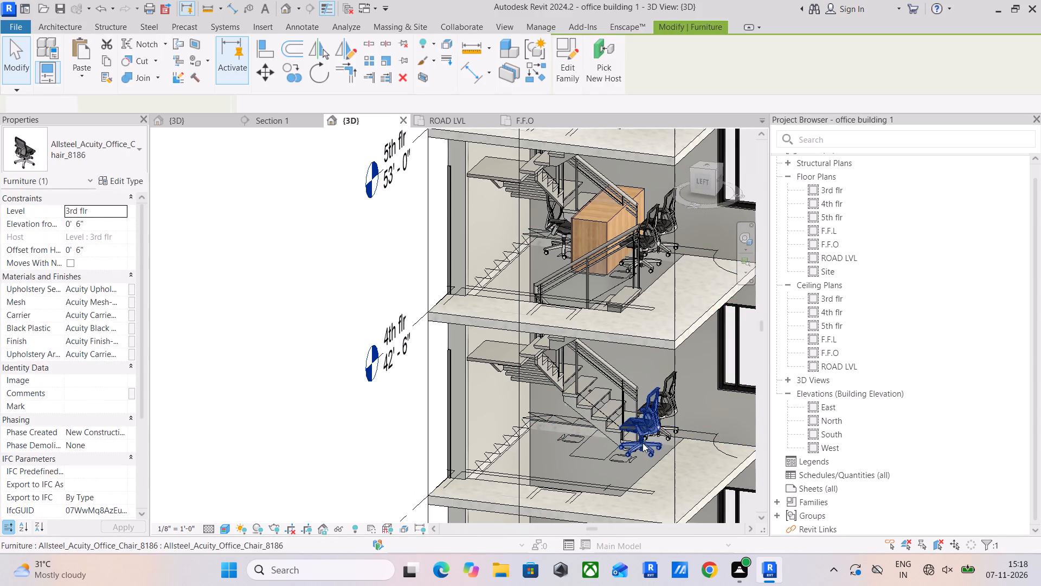
pyautogui.click(643, 430)
pyautogui.press('Delete')
pyautogui.click(653, 409)
pyautogui.press('Delete')
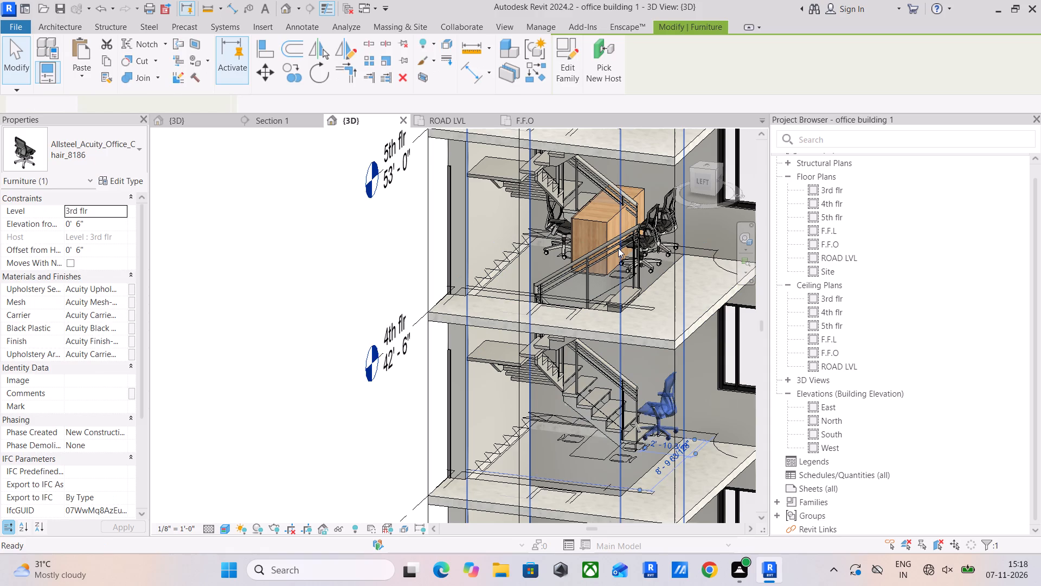
# Delete the wooden table and its three office chairs overlapping the stair on the 4th flr.
pyautogui.click(592, 219)
pyautogui.press('Delete')
pyautogui.click(561, 228)
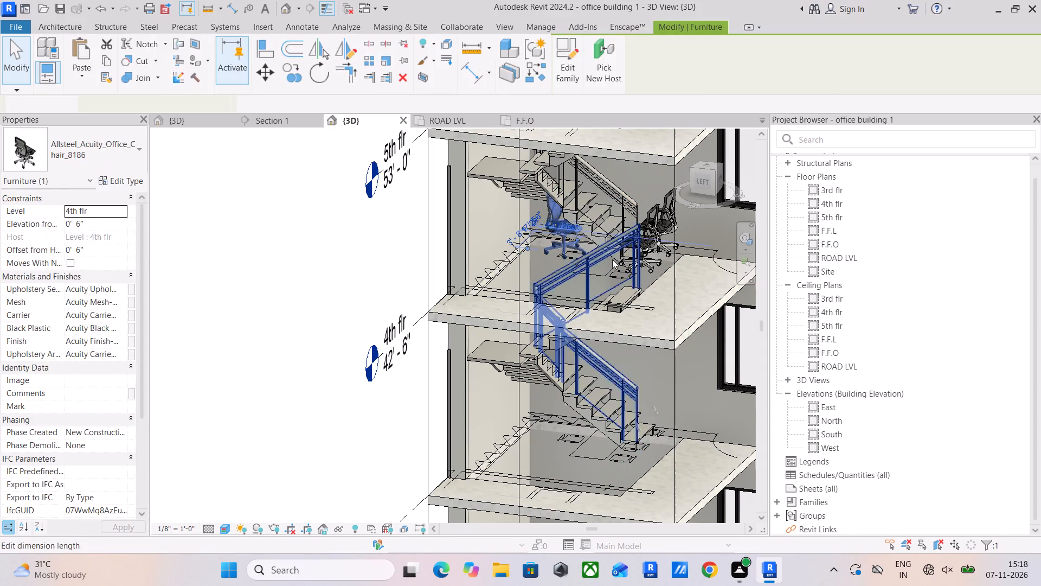
pyautogui.press('Delete')
pyautogui.click(648, 246)
pyautogui.press('Delete')
pyautogui.click(661, 231)
pyautogui.press('Delete')
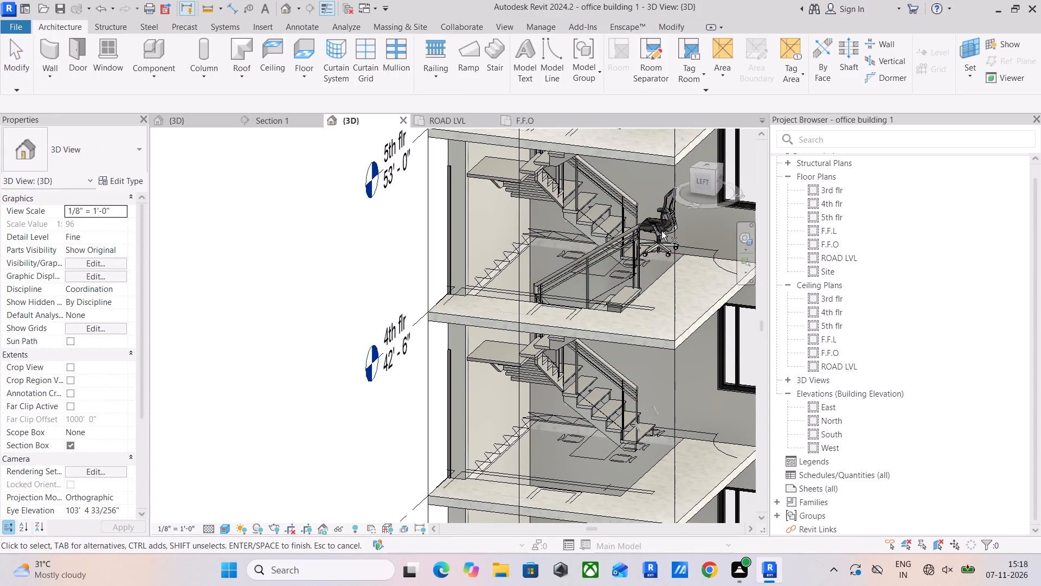
pyautogui.click(661, 234)
pyautogui.press('Delete')
# Delete the wooden table and its three office chairs overlapping the stair on the 5th flr.
pyautogui.scroll(-5, 652, 263)
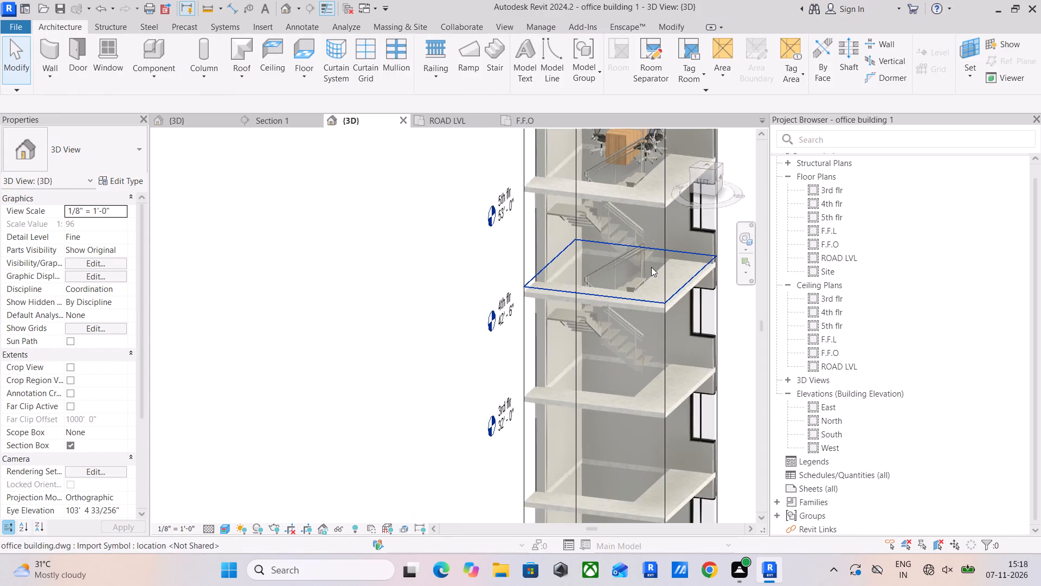
pyautogui.scroll(-2, 651, 267)
pyautogui.moveTo(651, 295); pyautogui.dragTo(651, 406, button='middle')
pyautogui.scroll(8, 646, 301)
pyautogui.click(616, 285)
pyautogui.press('Delete')
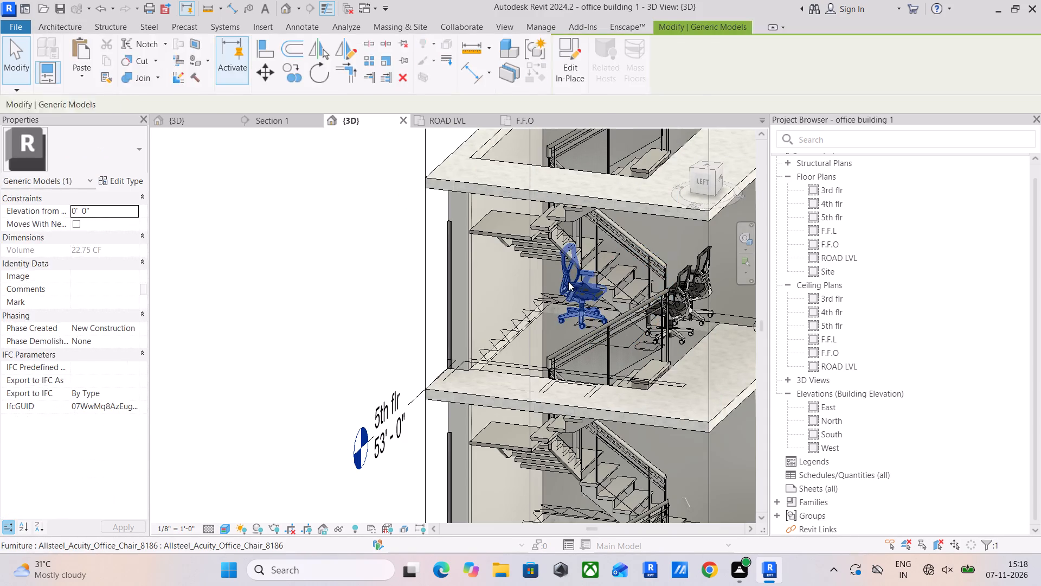
pyautogui.click(574, 289)
pyautogui.press('Delete')
pyautogui.click(677, 313)
pyautogui.press('Delete')
pyautogui.click(696, 299)
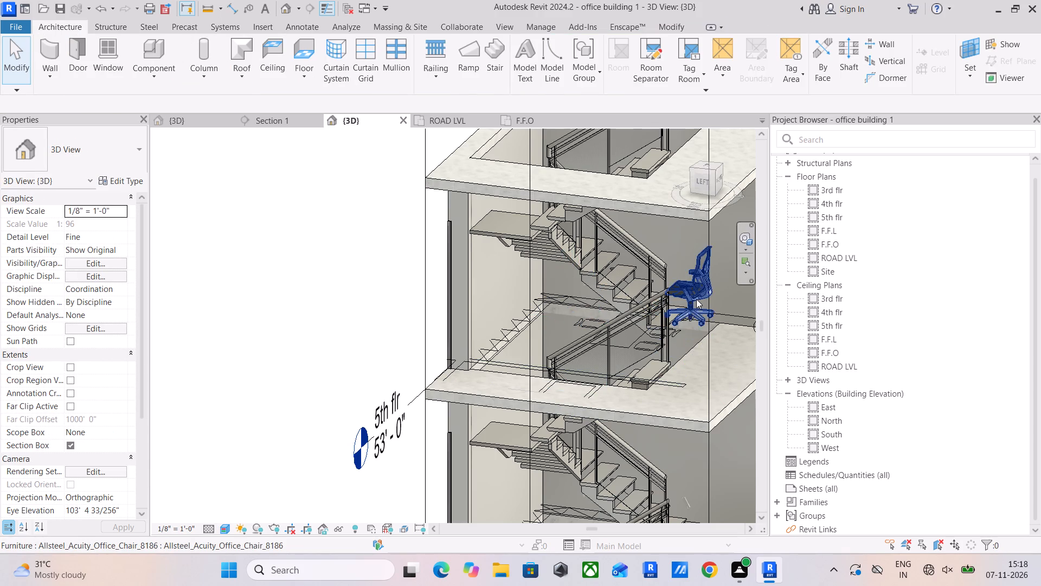
pyautogui.press('Delete')
# Examine how the pasted stairs meet their slab openings, working from the 5th flr down to the 1st flr.
pyautogui.scroll(-5, 685, 341)
pyautogui.moveTo(685, 342); pyautogui.dragTo(689, 227, button='middle')
pyautogui.moveTo(664, 427); pyautogui.dragTo(677, 379, button='middle')
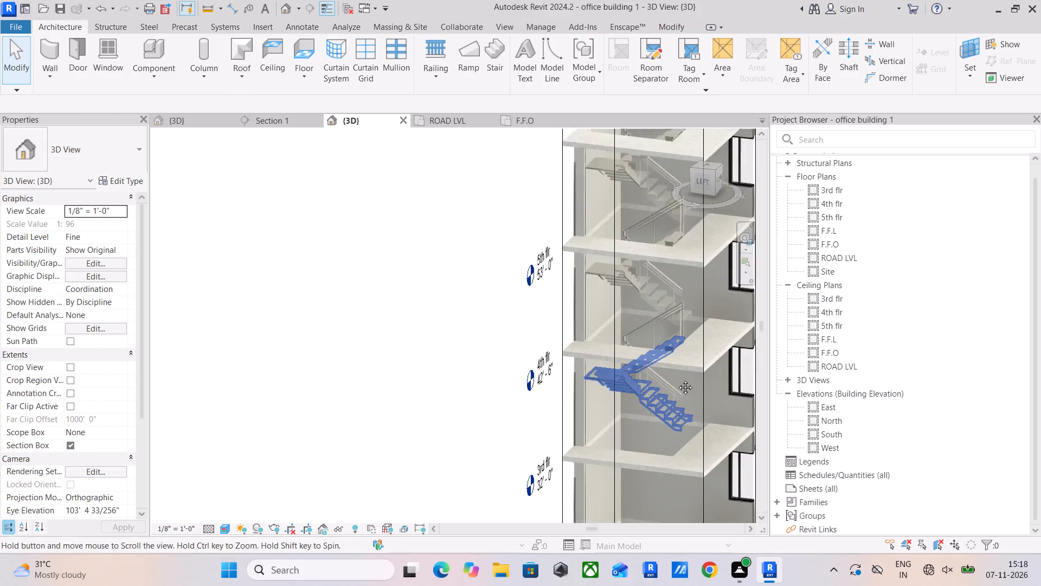
pyautogui.moveTo(677, 379); pyautogui.dragTo(678, 328, button='middle')
pyautogui.scroll(5, 670, 343)
pyautogui.moveTo(665, 349); pyautogui.dragTo(655, 324, button='middle')
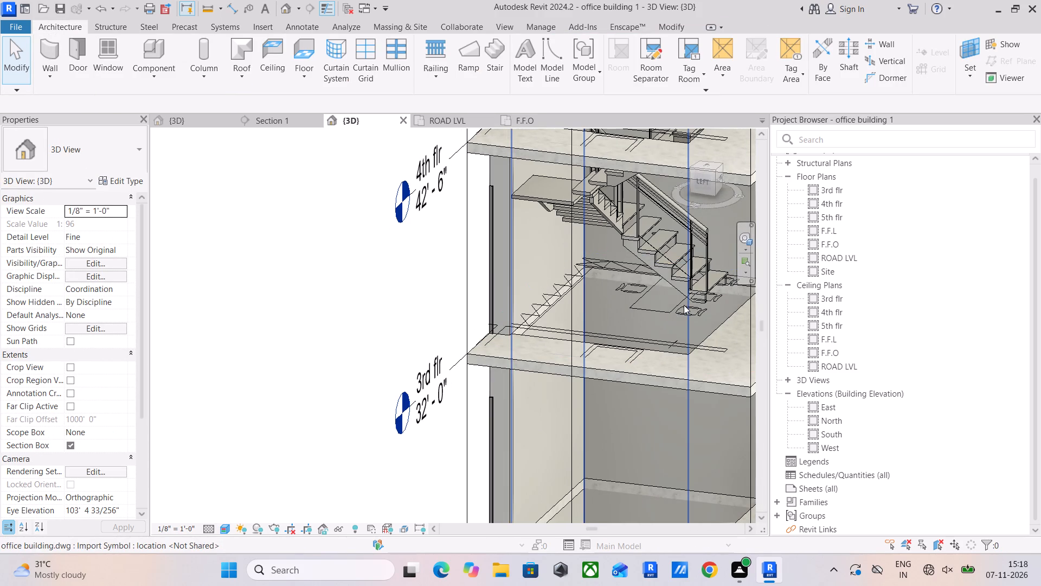
pyautogui.scroll(-3, 659, 335)
pyautogui.keyDown('shift'); pyautogui.moveTo(648, 355); pyautogui.dragTo(684, 334, button='middle'); pyautogui.keyUp('shift')
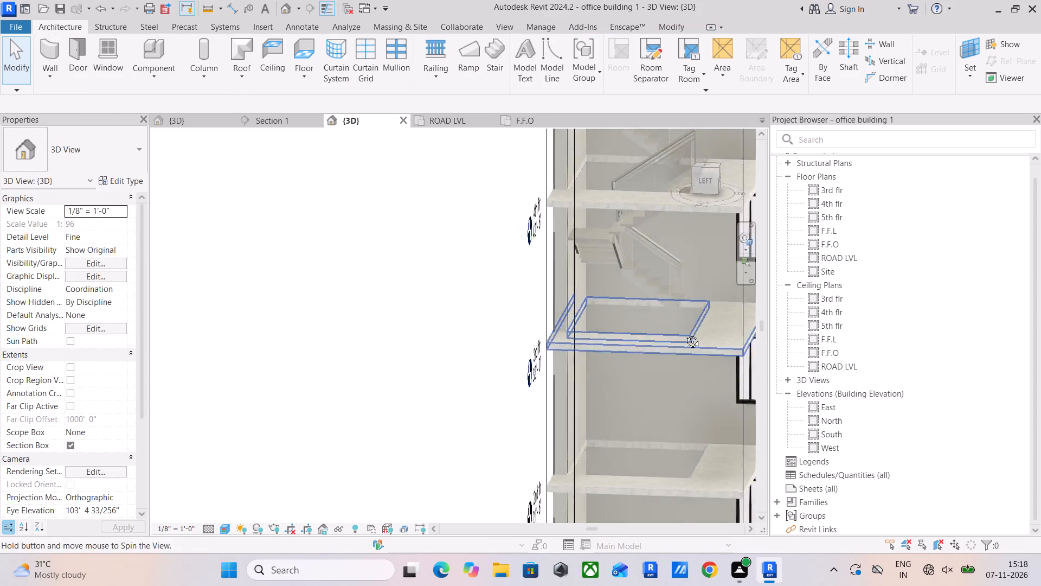
pyautogui.keyDown('shift'); pyautogui.moveTo(684, 334); pyautogui.dragTo(701, 315, button='middle'); pyautogui.keyUp('shift')
pyautogui.scroll(4, 648, 295)
pyautogui.moveTo(693, 308); pyautogui.dragTo(642, 337, button='middle')
pyautogui.scroll(4, 622, 331)
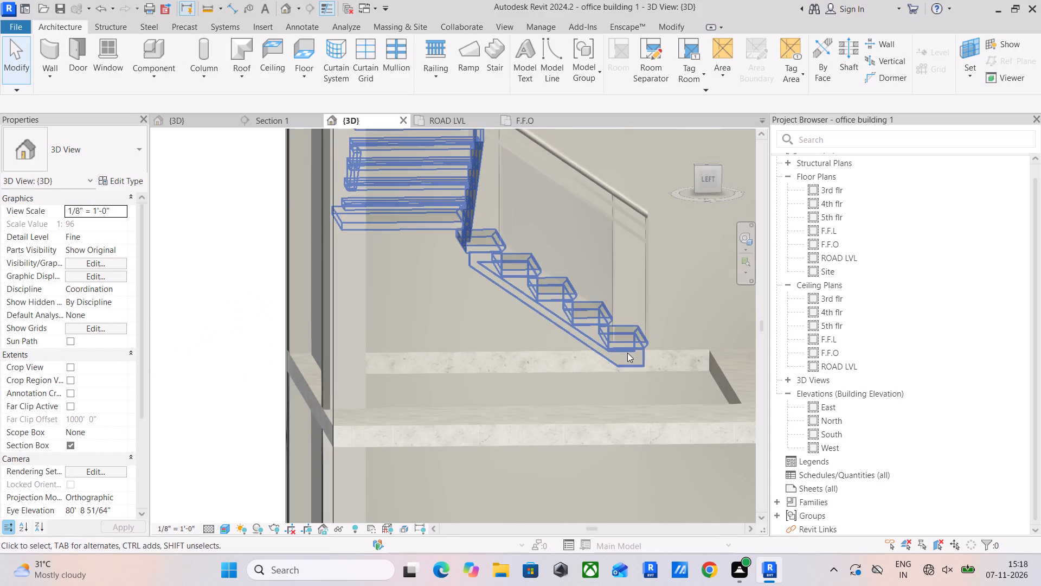
pyautogui.scroll(-5, 719, 375)
pyautogui.moveTo(714, 377); pyautogui.dragTo(650, 463, button='middle')
pyautogui.scroll(-4, 652, 438)
pyautogui.moveTo(654, 424); pyautogui.dragTo(663, 192, button='middle')
pyautogui.scroll(-3, 664, 339)
pyautogui.moveTo(665, 352); pyautogui.dragTo(652, 388, button='middle')
pyautogui.moveTo(667, 326); pyautogui.dragTo(651, 374, button='middle')
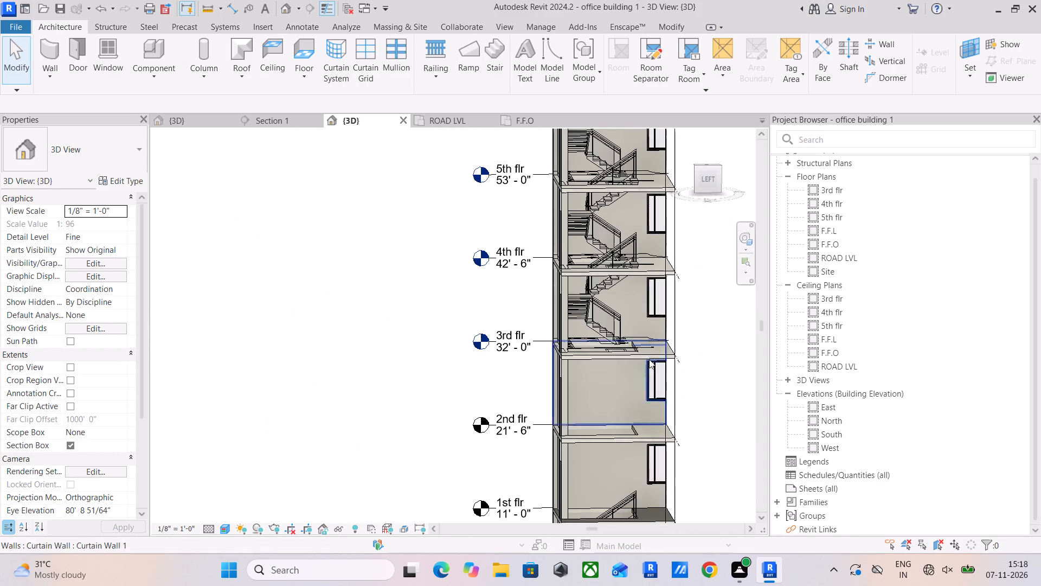
# Edit the shaft opening's sketch, adding boundary lines about 3' 0 1/2" along the short flight's end and 1' 8" across to the existing boundary.
pyautogui.click(633, 372)
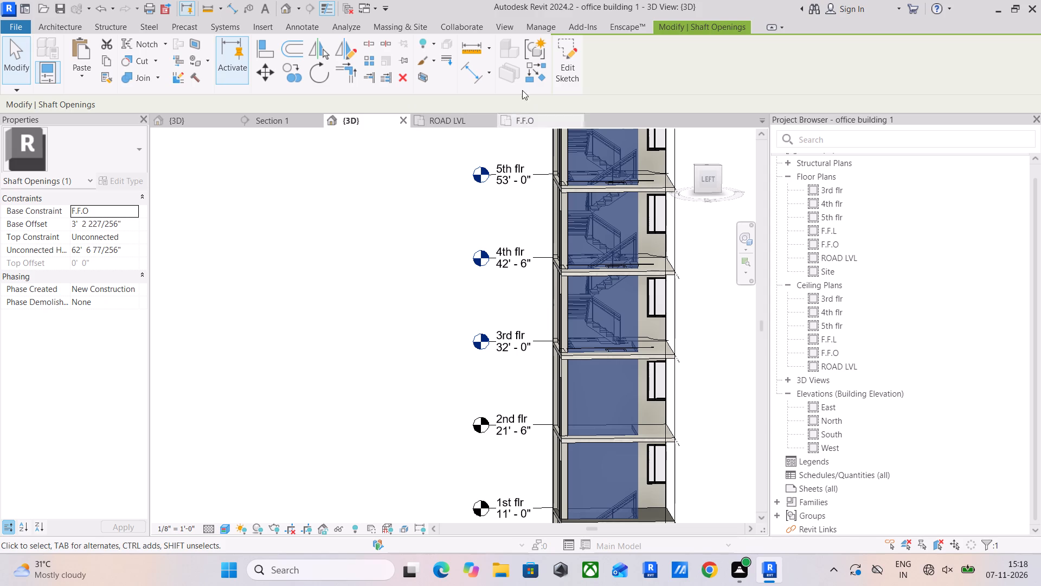
pyautogui.click(560, 56)
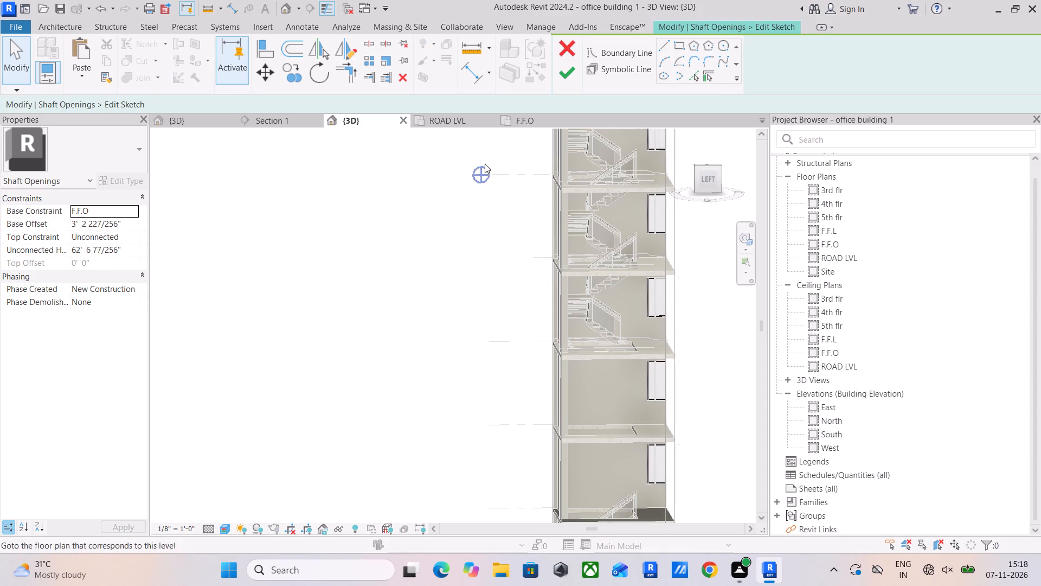
pyautogui.moveTo(704, 179); pyautogui.dragTo(628, 222)
pyautogui.click(709, 168)
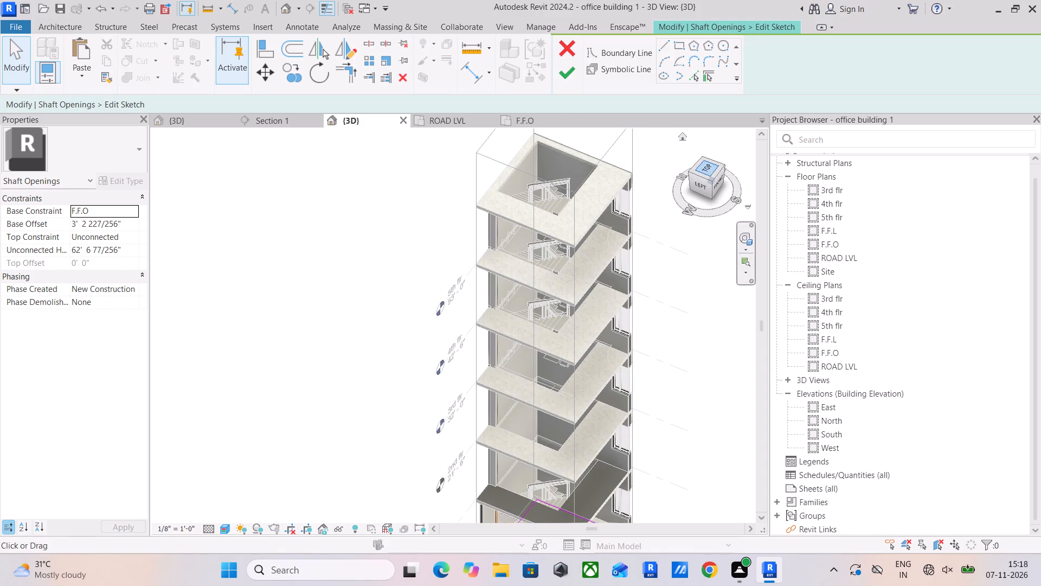
pyautogui.scroll(10, 442, 298)
pyautogui.scroll(2, 509, 323)
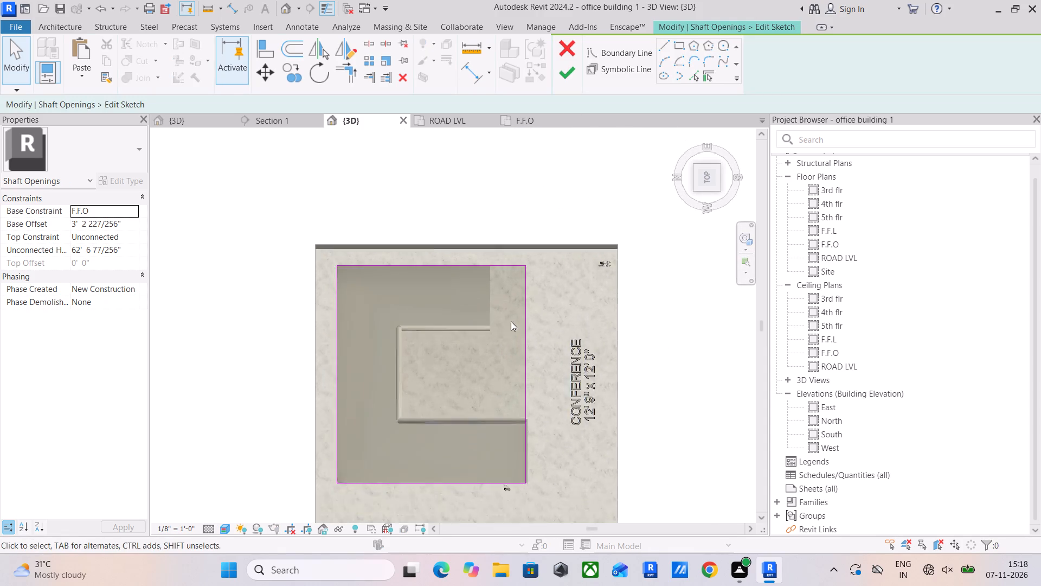
pyautogui.scroll(3, 511, 321)
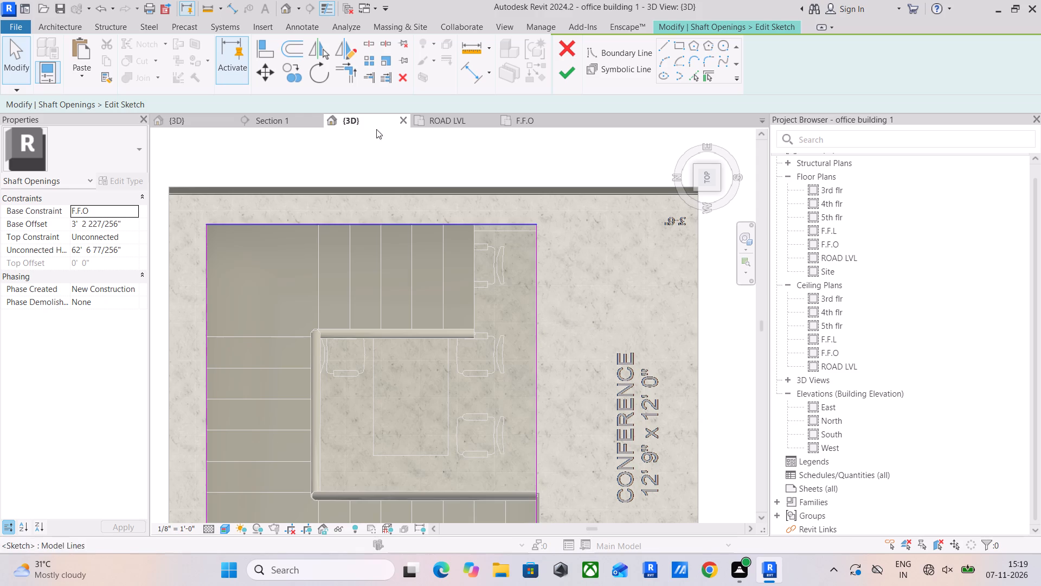
pyautogui.click(669, 40)
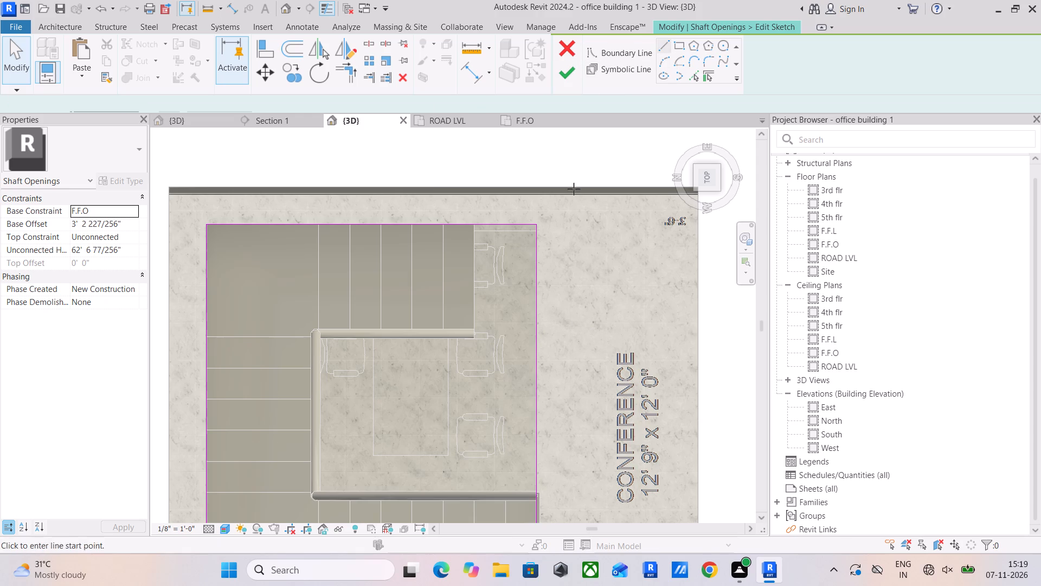
pyautogui.click(473, 224)
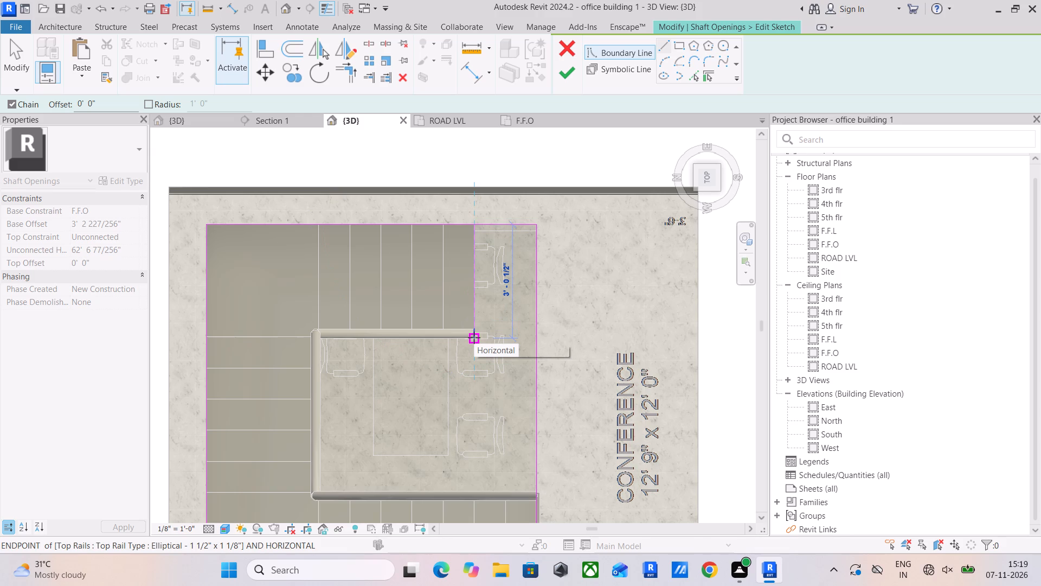
pyautogui.scroll(8, 474, 337)
pyautogui.click(474, 337)
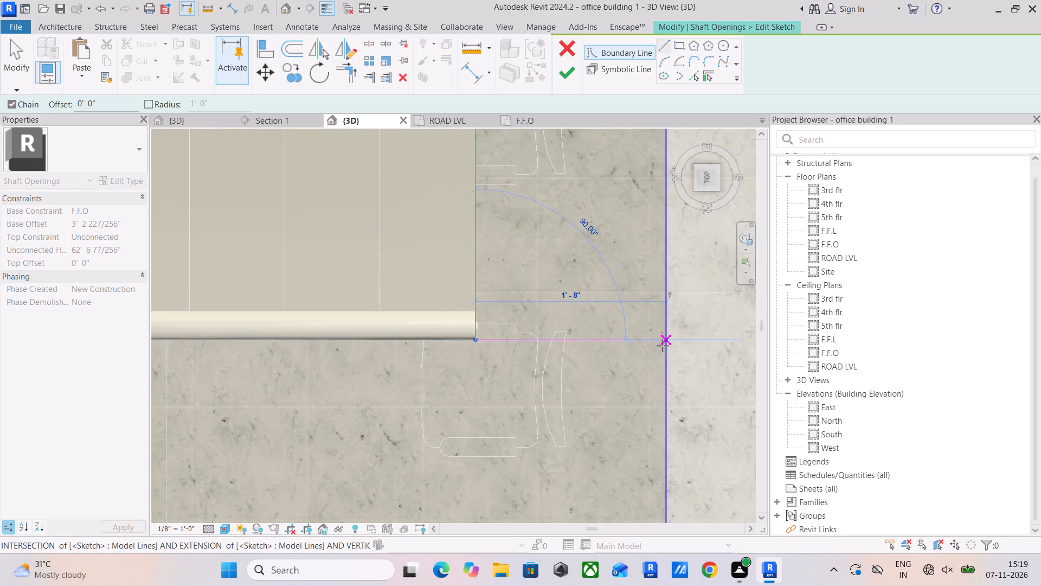
pyautogui.click(665, 346)
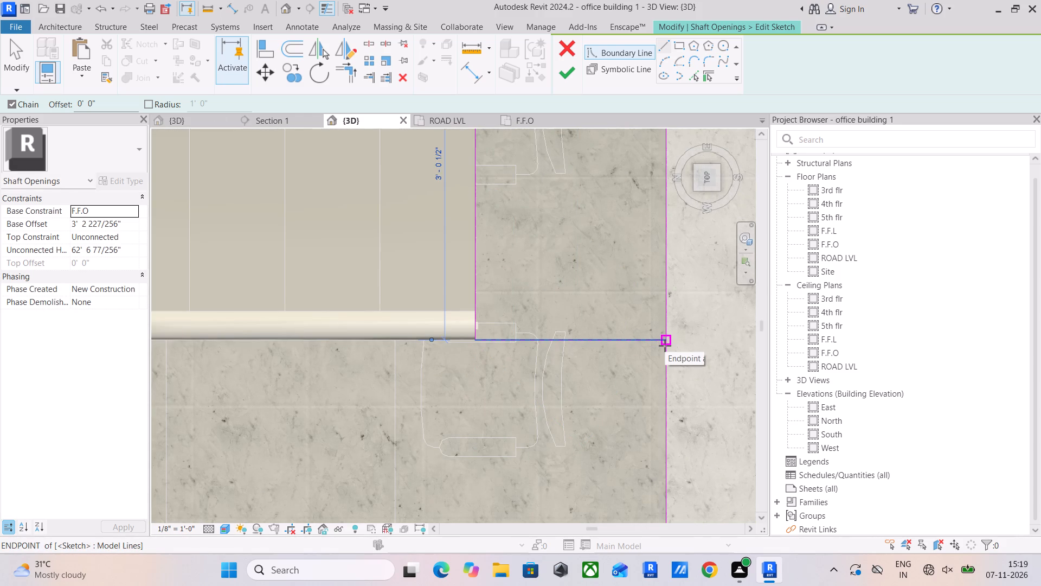
pyautogui.press('Escape')
pyautogui.press('Escape')
pyautogui.press('Escape')
# Trim the shaft boundary into corners to leave a notch beside the short flight's end, and finish the sketch.
pyautogui.click(332, 71)
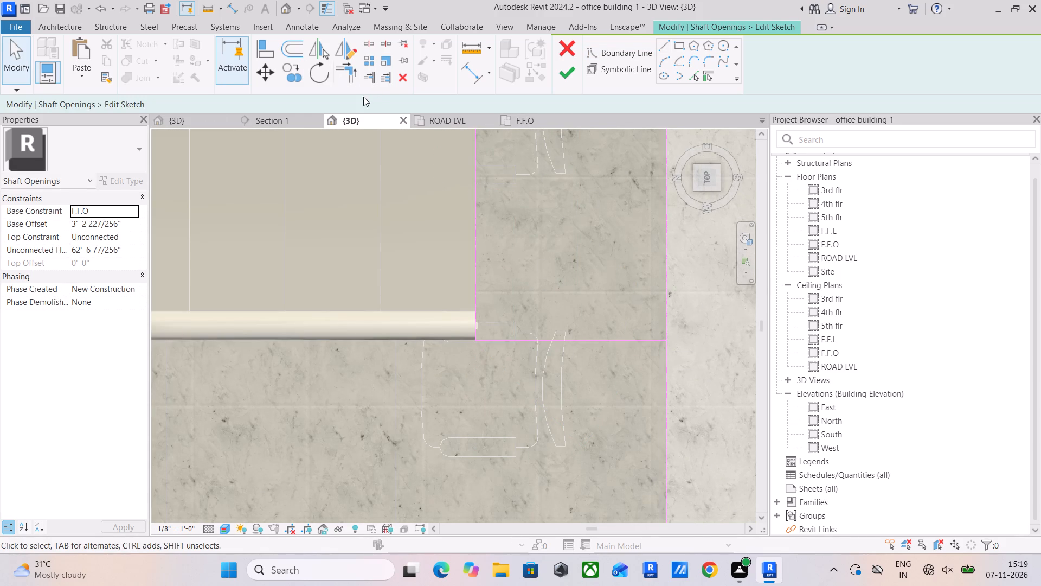
pyautogui.click(667, 383)
pyautogui.click(616, 341)
pyautogui.scroll(-2, 570, 332)
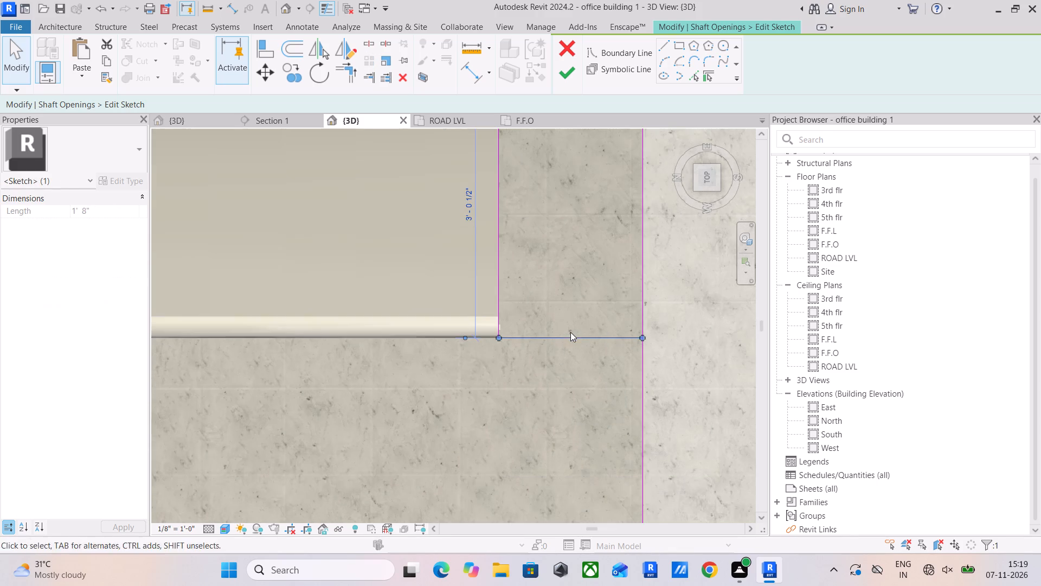
pyautogui.moveTo(570, 332); pyautogui.dragTo(573, 380, button='middle')
pyautogui.scroll(-3, 536, 269)
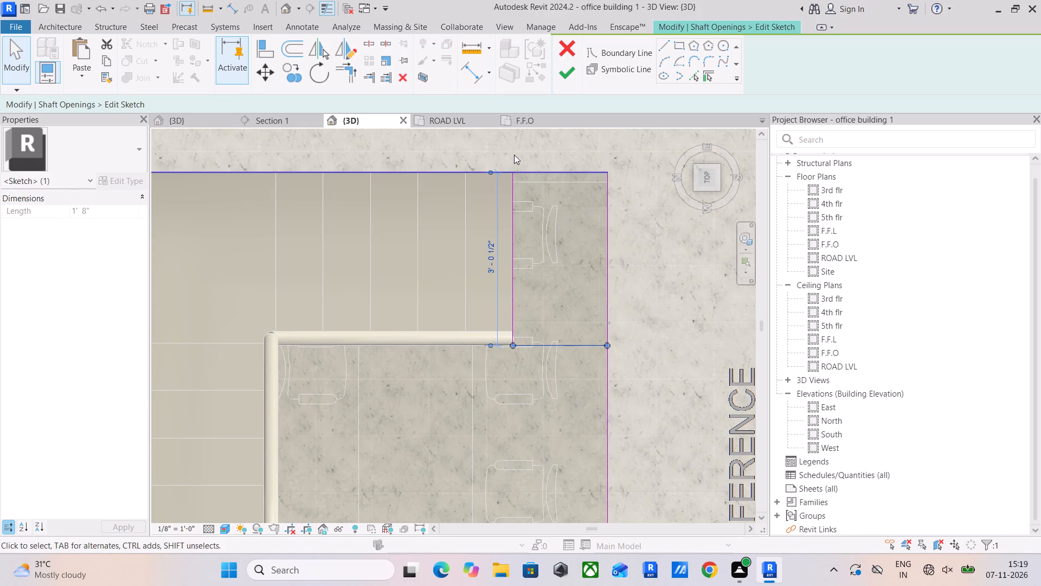
pyautogui.click(345, 78)
pyautogui.click(606, 382)
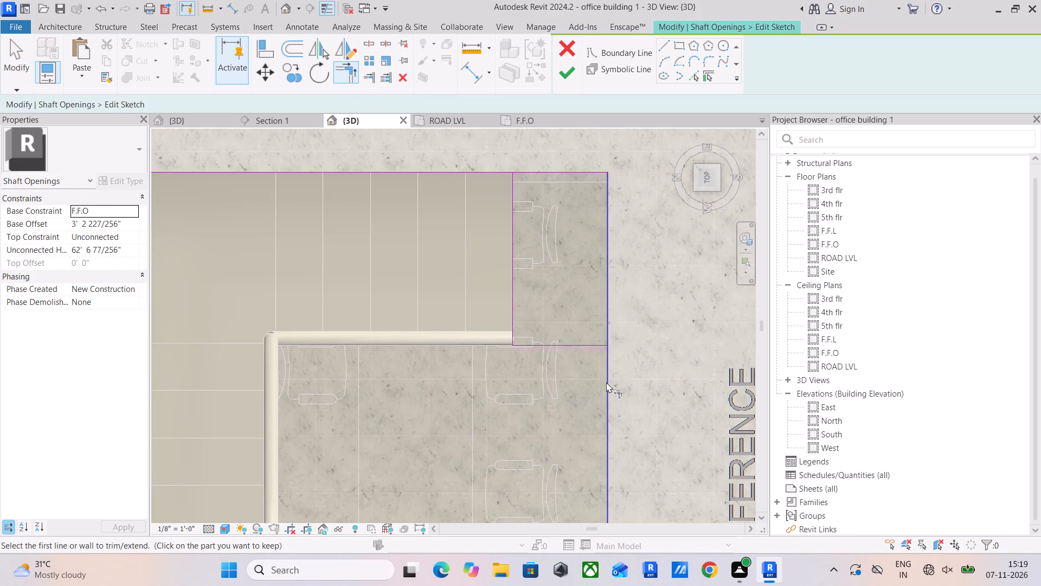
pyautogui.click(583, 345)
pyautogui.moveTo(549, 328); pyautogui.dragTo(564, 344, button='middle')
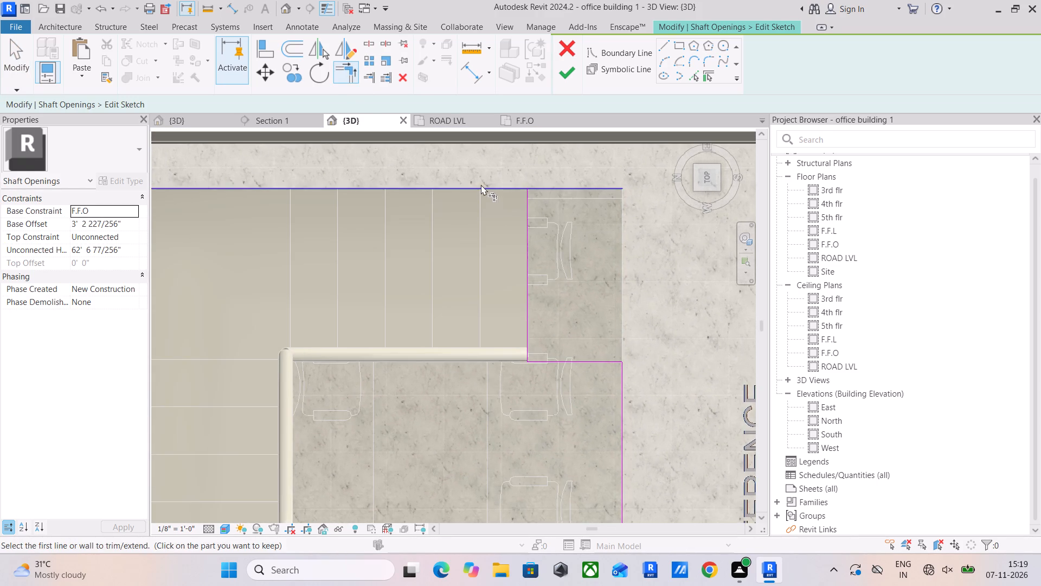
pyautogui.click(481, 184)
pyautogui.click(523, 229)
pyautogui.moveTo(571, 290); pyautogui.dragTo(590, 245, button='middle')
pyautogui.press('Escape')
pyautogui.press('Escape')
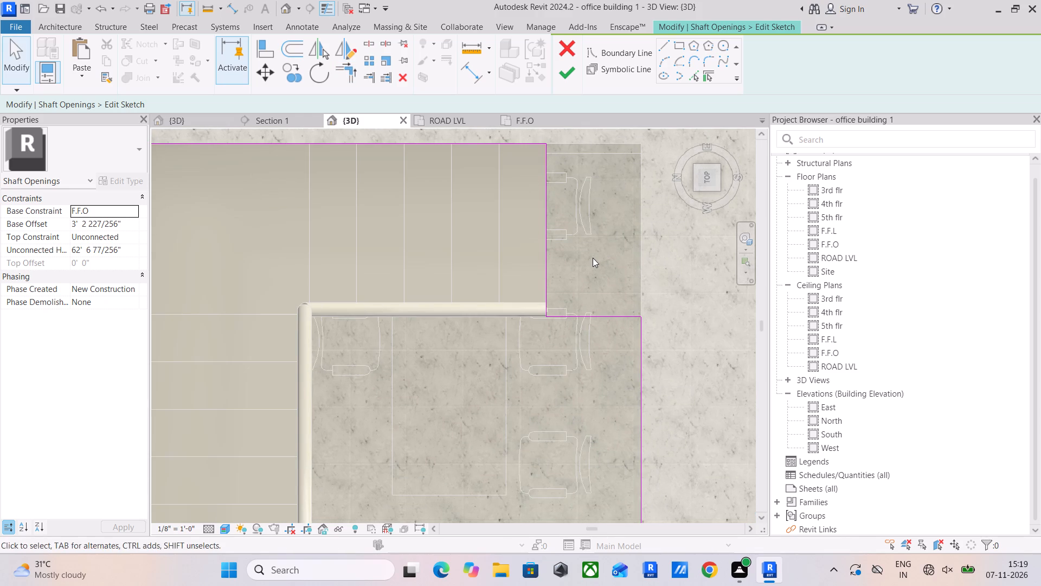
pyautogui.press('Escape')
pyautogui.press('Escape')
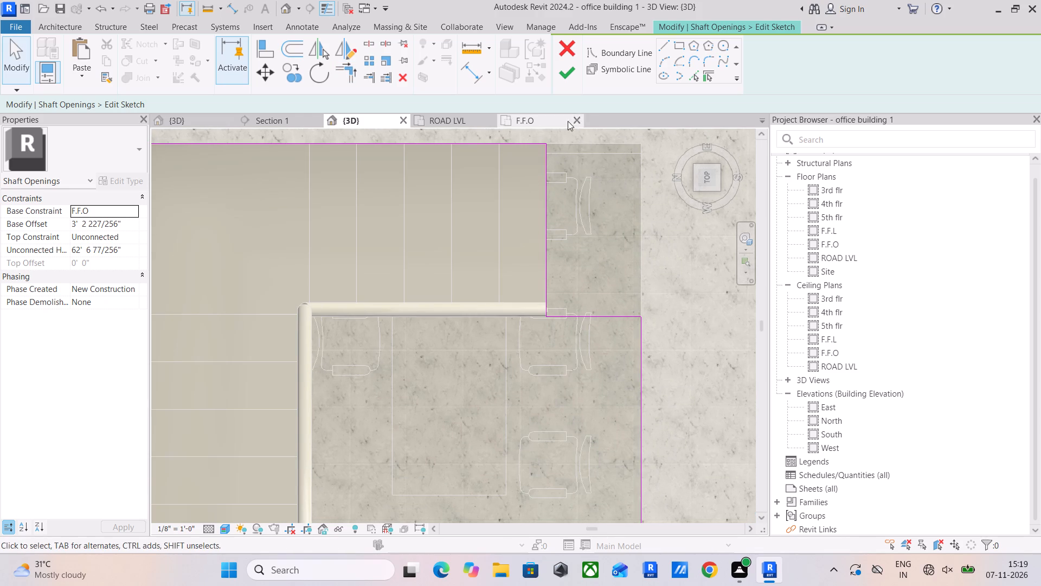
pyautogui.click(571, 78)
pyautogui.scroll(-5, 612, 327)
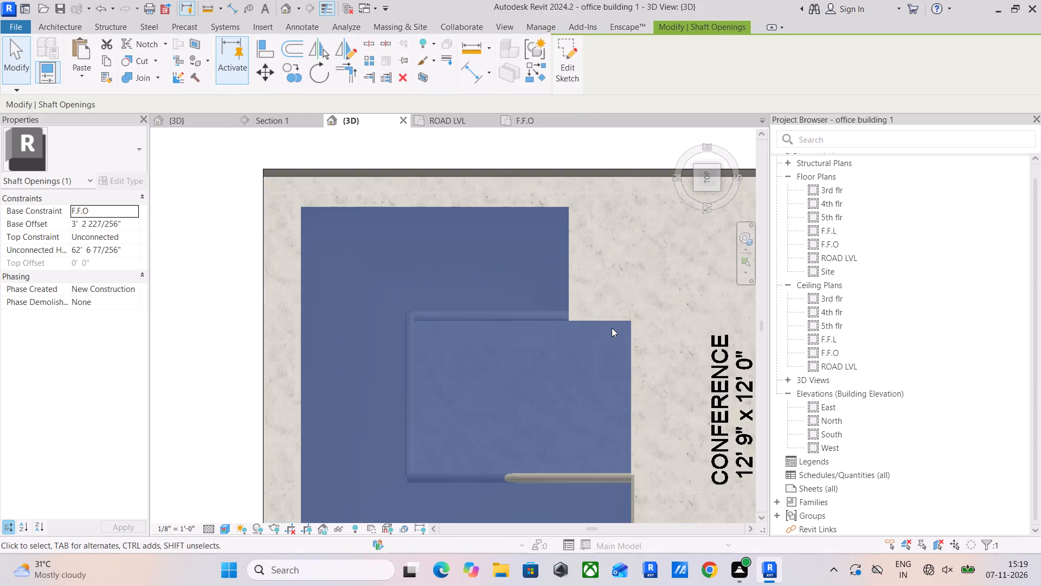
pyautogui.scroll(-1, 612, 328)
pyautogui.click(643, 291)
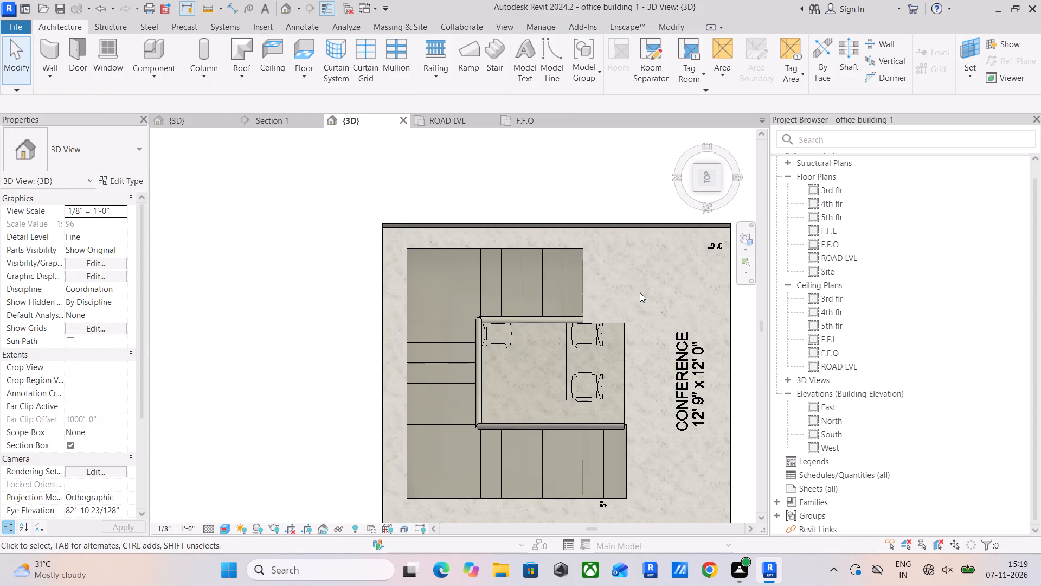
# Examine how the notched shaft opening meets the stair flights and railings at the upper floor slabs.
pyautogui.keyDown('shift'); pyautogui.moveTo(632, 319); pyautogui.dragTo(596, 252, button='middle'); pyautogui.keyUp('shift')
pyautogui.moveTo(590, 256); pyautogui.dragTo(520, 401, button='middle')
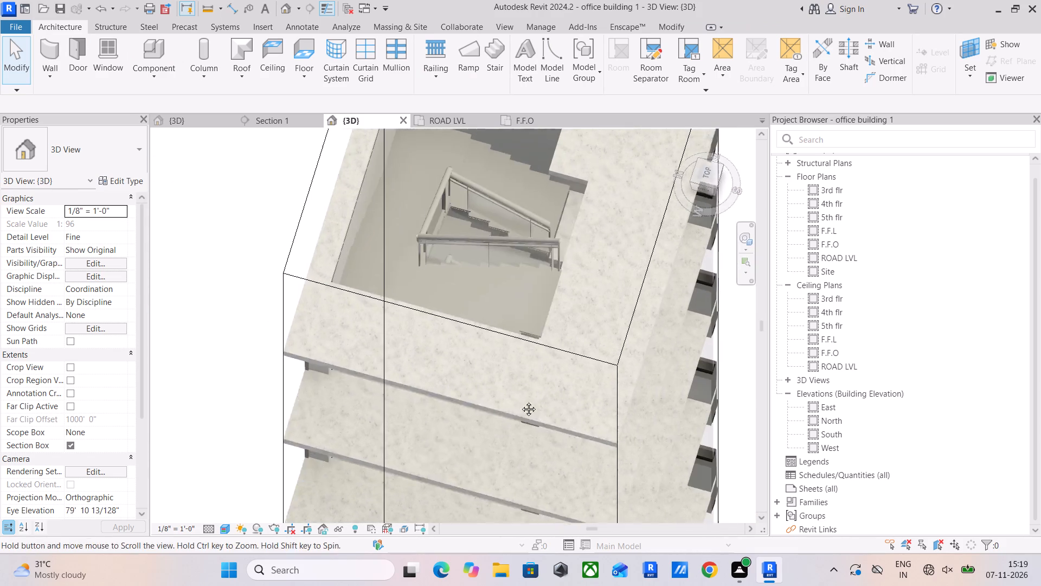
pyautogui.moveTo(520, 401); pyautogui.dragTo(516, 423, button='middle')
pyautogui.keyDown('shift'); pyautogui.moveTo(564, 302); pyautogui.dragTo(573, 205, button='middle'); pyautogui.keyUp('shift')
pyautogui.moveTo(536, 235); pyautogui.dragTo(551, 380, button='middle')
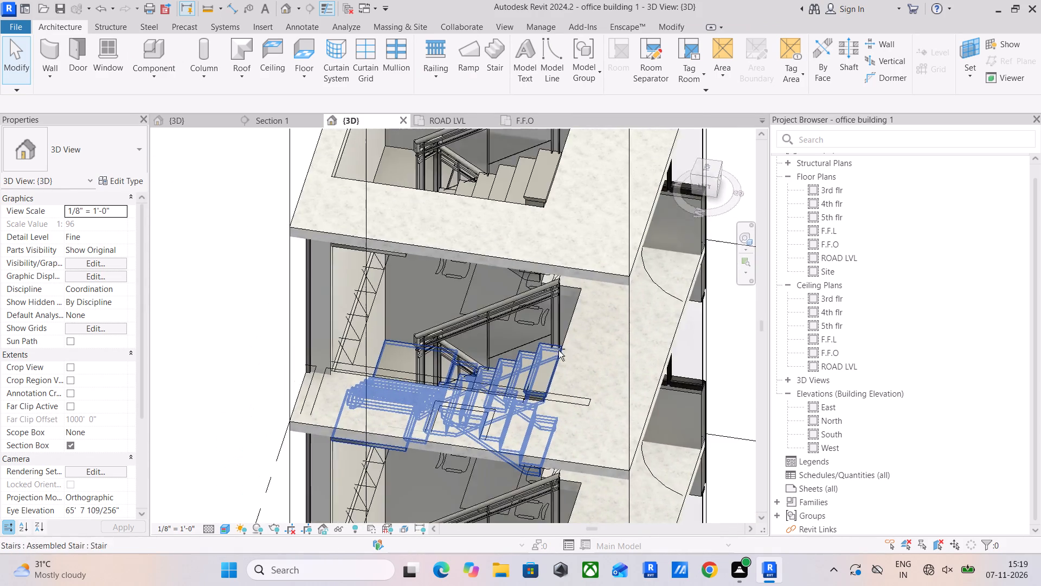
pyautogui.keyDown('shift'); pyautogui.moveTo(558, 351); pyautogui.dragTo(575, 305, button='middle'); pyautogui.keyUp('shift')
pyautogui.moveTo(570, 297); pyautogui.dragTo(558, 364, button='middle')
pyautogui.scroll(4, 542, 261)
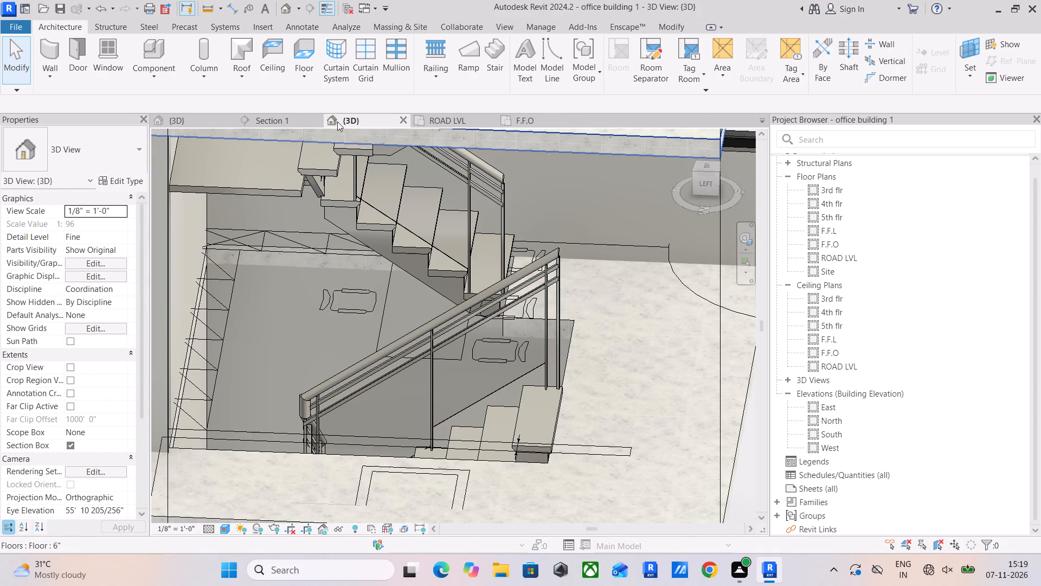
# Edit the shaft sketch again, moving the 1' 8" notch line to the inner edge of the opposite flight's glass railing, and finish it.
pyautogui.click(549, 257)
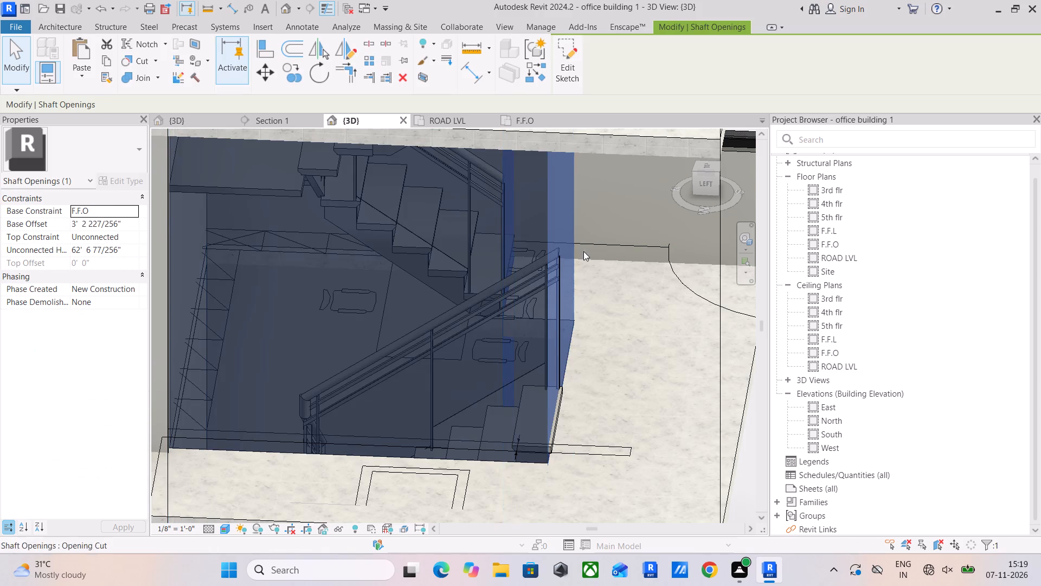
pyautogui.click(560, 69)
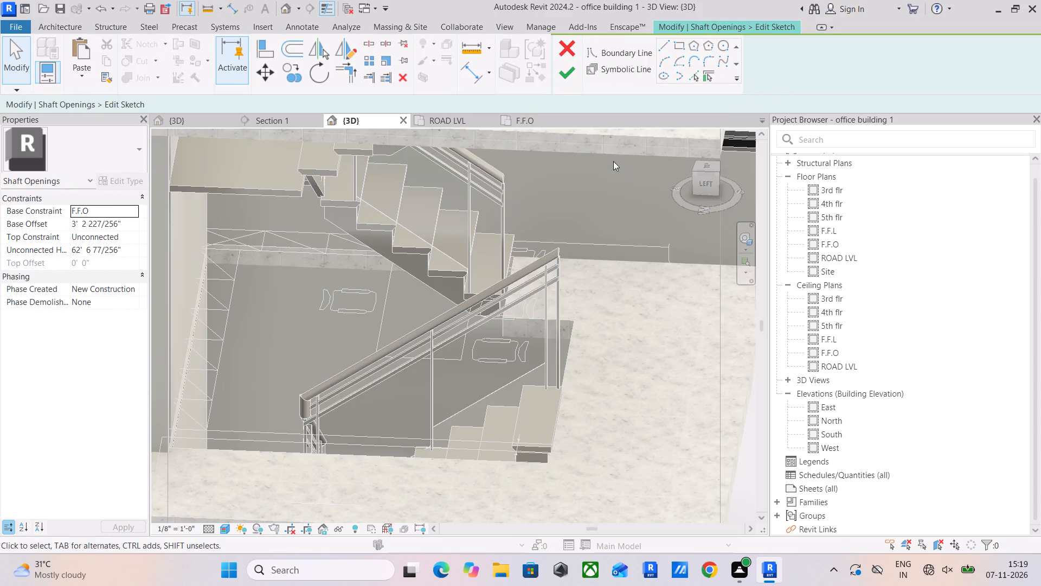
pyautogui.click(709, 167)
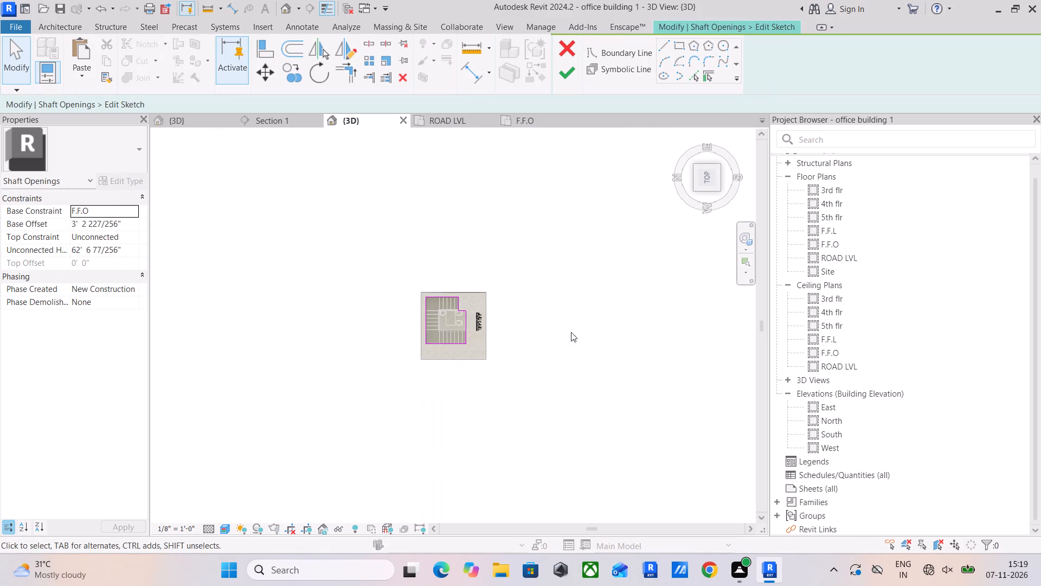
pyautogui.scroll(5, 473, 284)
pyautogui.scroll(6, 471, 344)
pyautogui.click(433, 336)
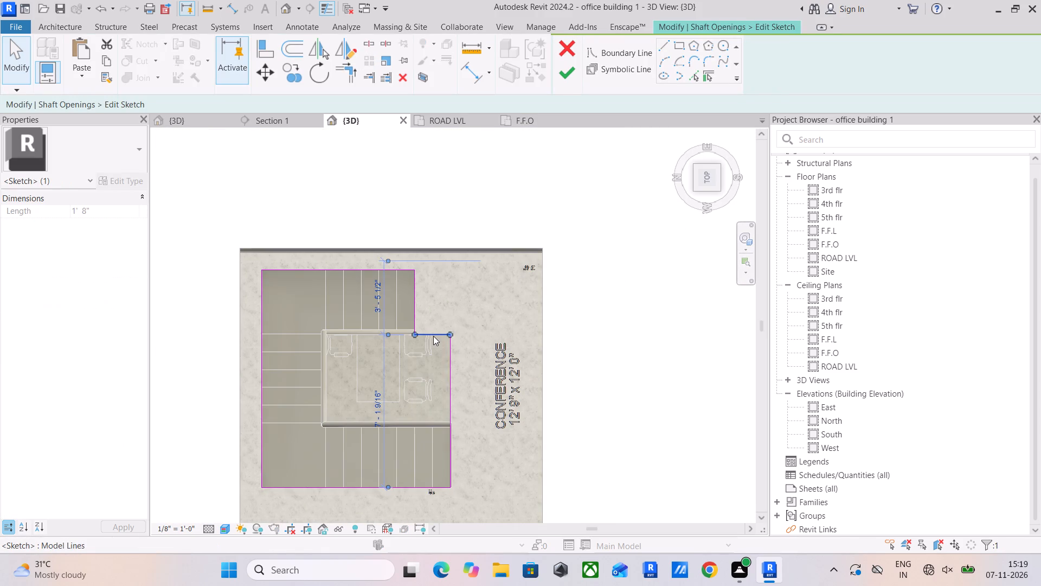
pyautogui.moveTo(433, 334); pyautogui.dragTo(434, 418)
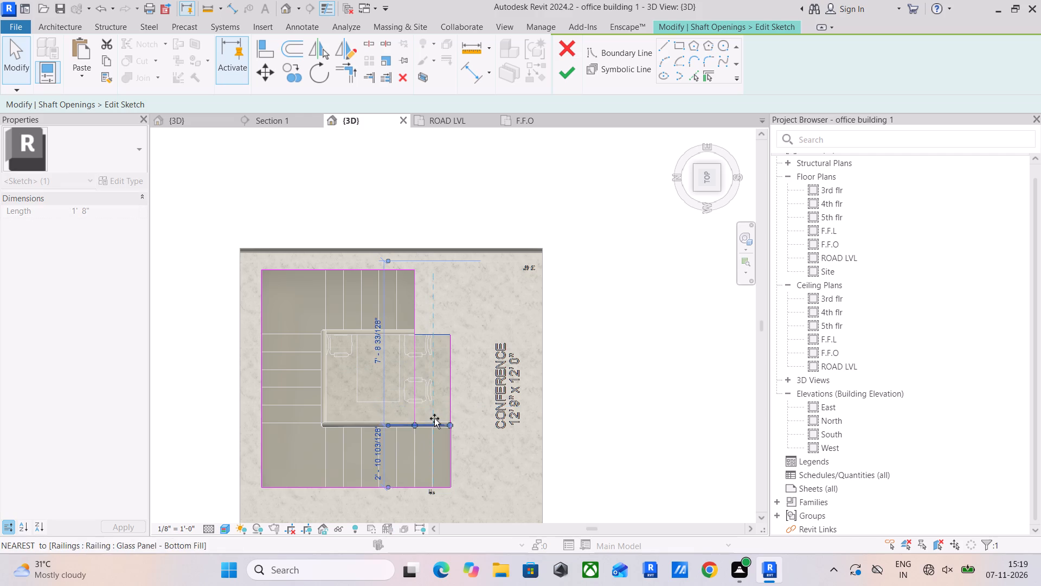
pyautogui.moveTo(434, 418); pyautogui.dragTo(434, 416)
pyautogui.scroll(9, 434, 416)
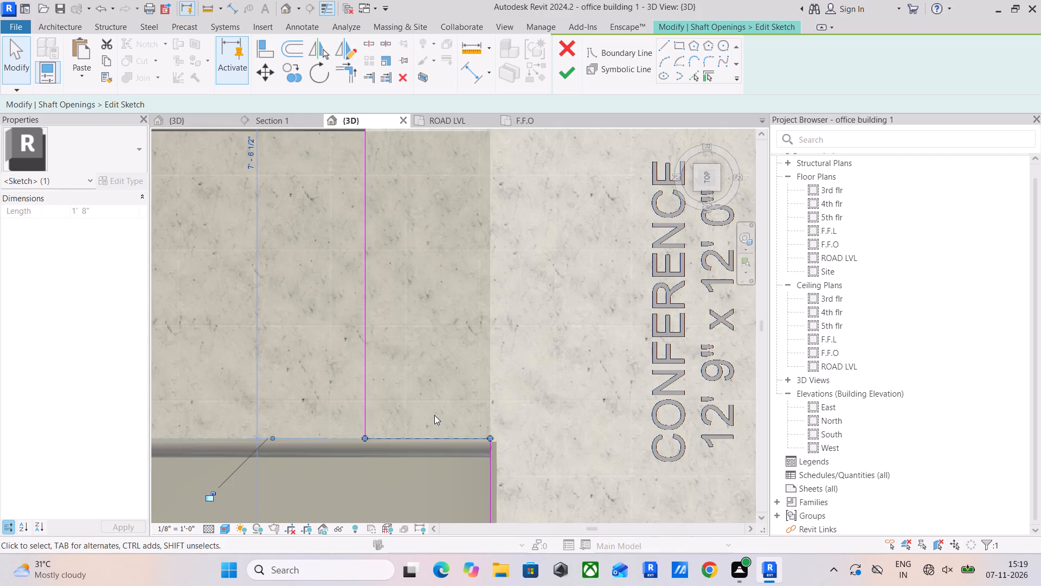
pyautogui.scroll(5, 436, 426)
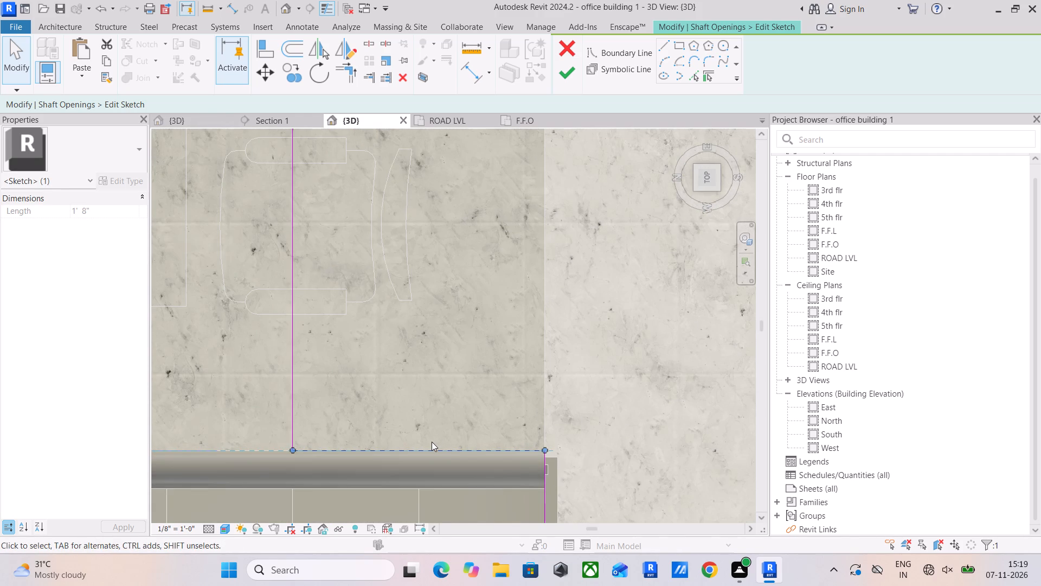
pyautogui.moveTo(430, 450); pyautogui.dragTo(432, 473)
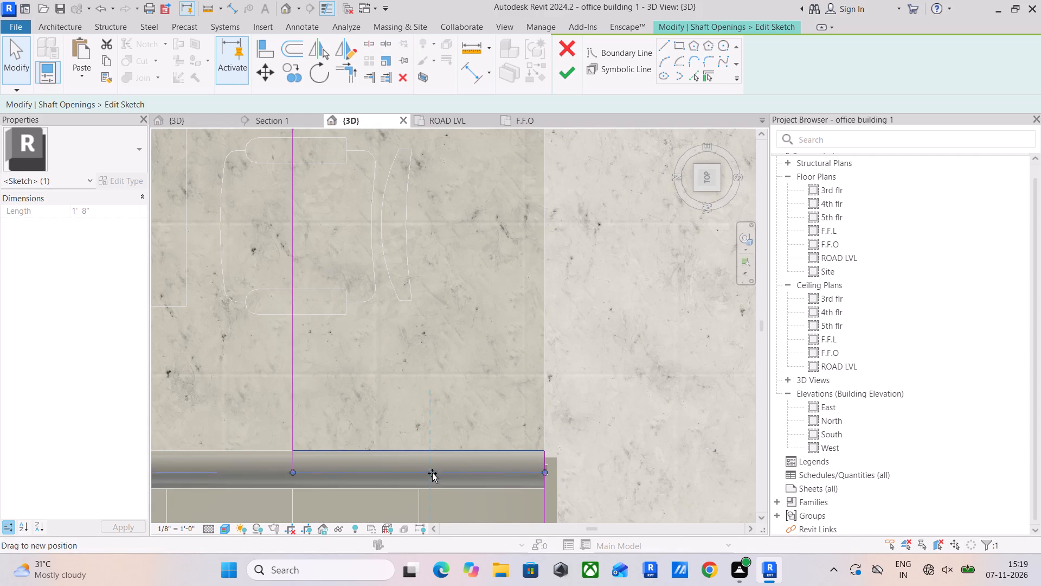
pyautogui.moveTo(432, 473); pyautogui.dragTo(435, 454)
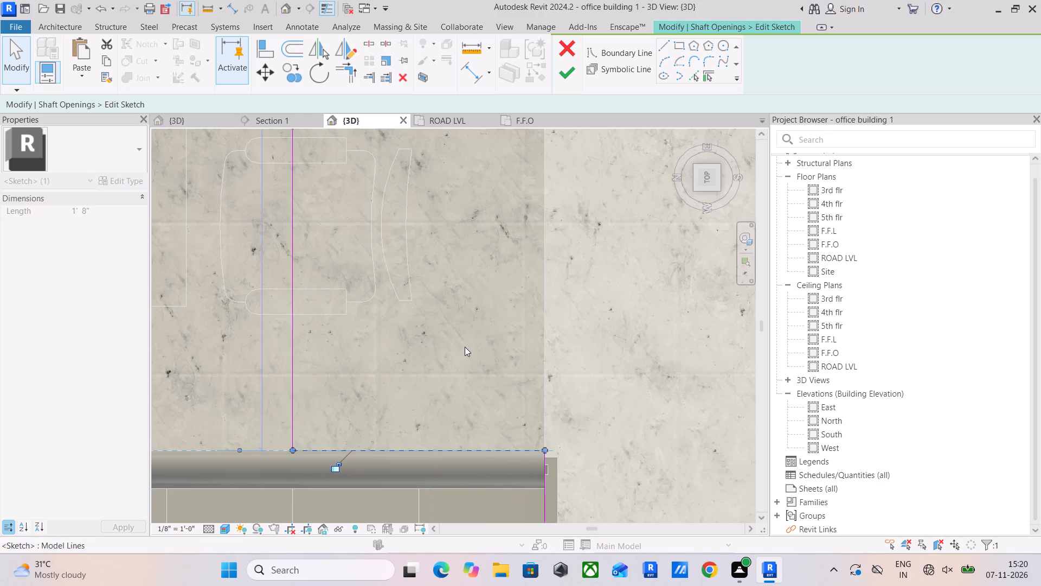
pyautogui.click(465, 346)
pyautogui.scroll(-8, 465, 343)
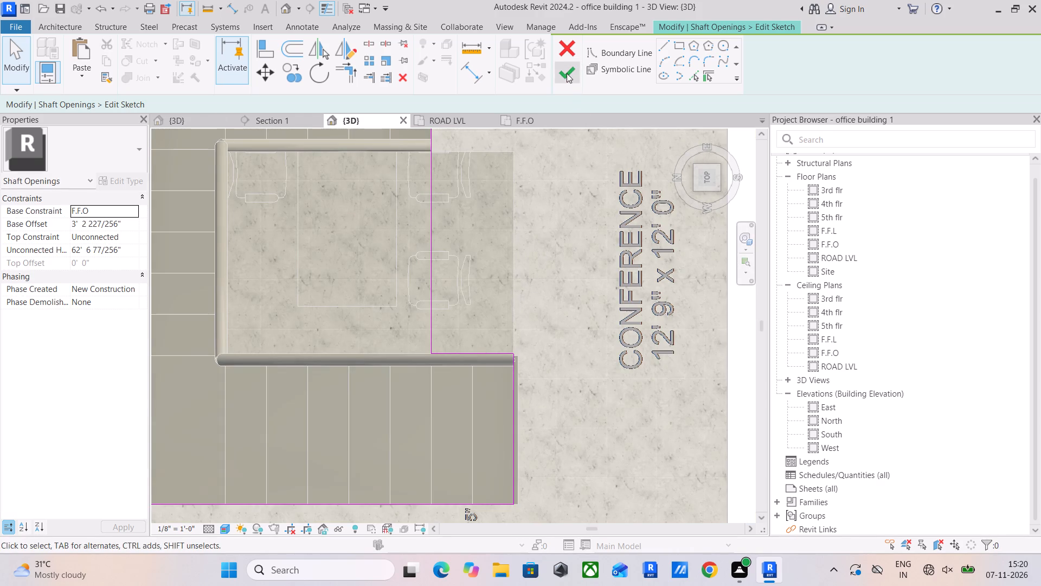
pyautogui.click(567, 73)
pyautogui.scroll(-2, 505, 267)
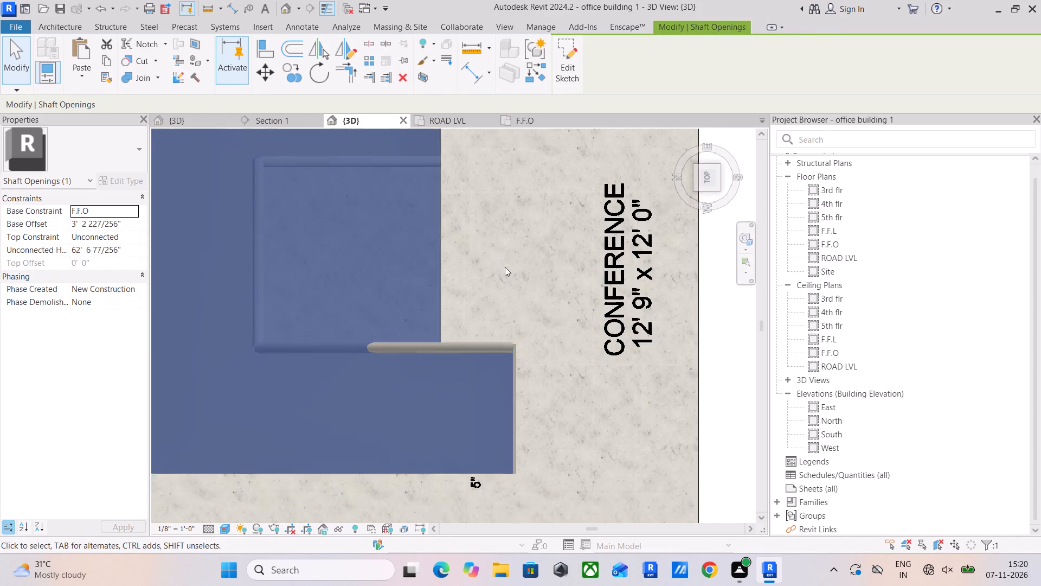
pyautogui.scroll(-4, 505, 267)
pyautogui.click(515, 245)
# Examine how the reshaped shaft opening meets the stair flights and slab edges at the upper floors.
pyautogui.scroll(-2, 516, 272)
pyautogui.keyDown('shift'); pyautogui.moveTo(520, 267); pyautogui.dragTo(511, 166, button='middle'); pyautogui.keyUp('shift')
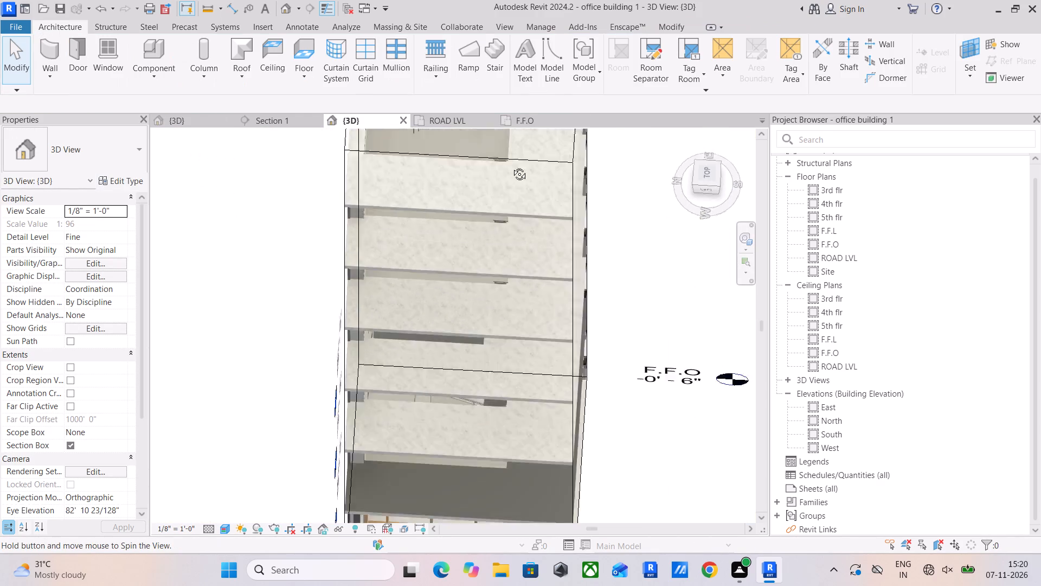
pyautogui.keyDown('shift'); pyautogui.moveTo(511, 166); pyautogui.dragTo(540, 113, button='middle'); pyautogui.keyUp('shift')
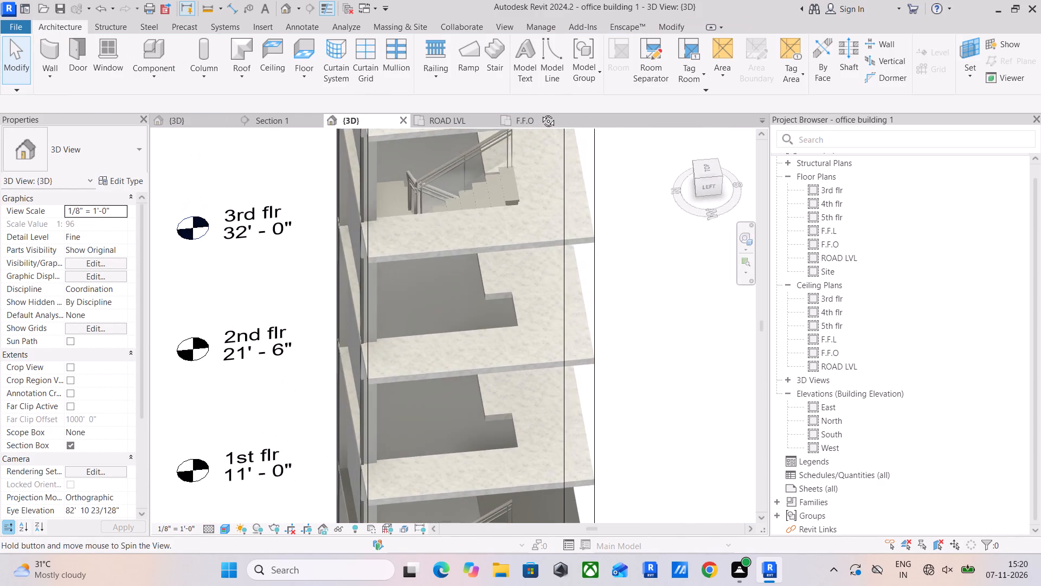
pyautogui.keyDown('shift'); pyautogui.moveTo(540, 113); pyautogui.dragTo(541, 112, button='middle'); pyautogui.keyUp('shift')
pyautogui.scroll(5, 465, 168)
pyautogui.moveTo(515, 188); pyautogui.dragTo(475, 301, button='middle')
pyautogui.keyDown('shift'); pyautogui.moveTo(496, 272); pyautogui.dragTo(304, 154, button='middle'); pyautogui.keyUp('shift')
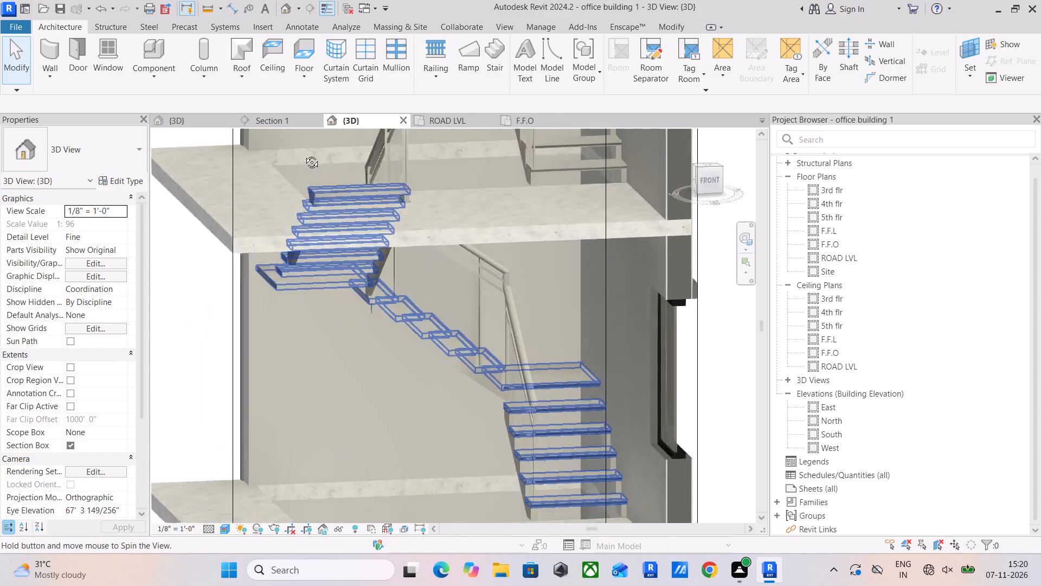
pyautogui.keyDown('shift'); pyautogui.moveTo(304, 154); pyautogui.dragTo(471, 177, button='middle'); pyautogui.keyUp('shift')
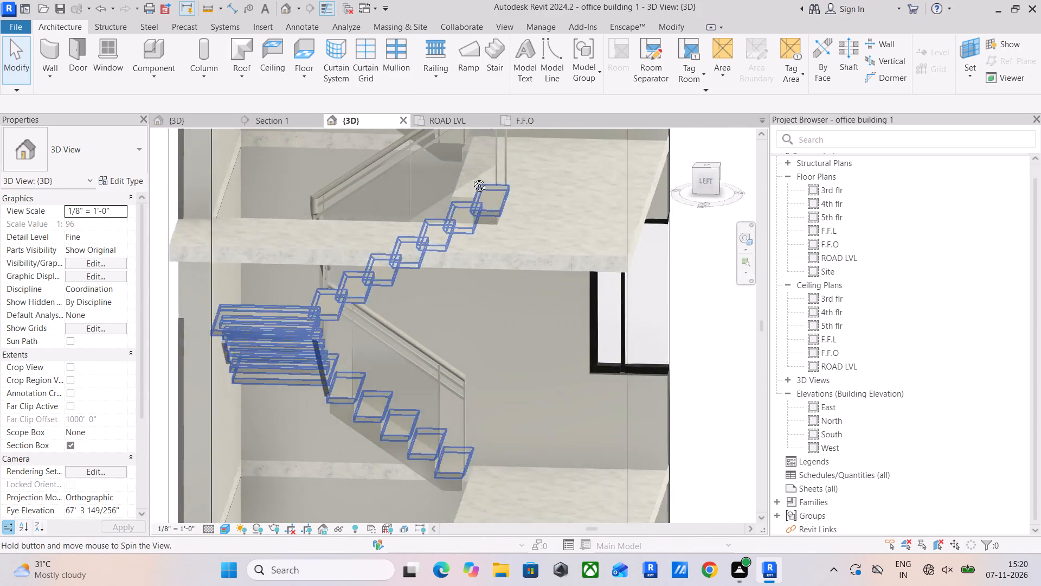
pyautogui.keyDown('shift'); pyautogui.moveTo(471, 177); pyautogui.dragTo(520, 177, button='middle'); pyautogui.keyUp('shift')
pyautogui.scroll(4, 520, 177)
pyautogui.moveTo(535, 201); pyautogui.dragTo(501, 270, button='middle')
pyautogui.scroll(-3, 499, 275)
pyautogui.keyDown('shift'); pyautogui.moveTo(497, 281); pyautogui.dragTo(485, 233, button='middle'); pyautogui.keyUp('shift')
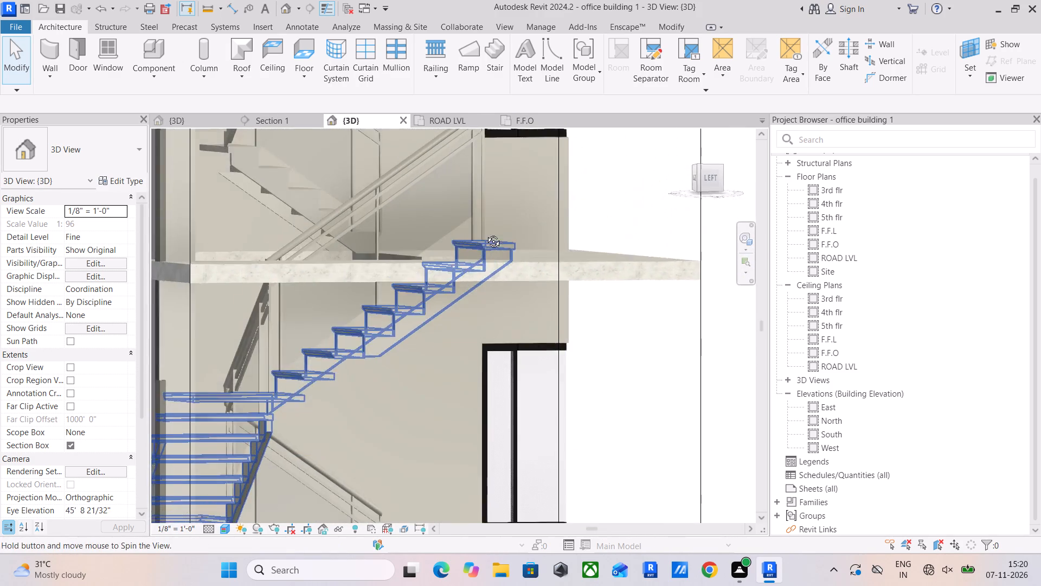
pyautogui.keyDown('shift'); pyautogui.moveTo(485, 233); pyautogui.dragTo(478, 249, button='middle'); pyautogui.keyUp('shift')
pyautogui.scroll(-1, 463, 286)
pyautogui.moveTo(460, 297); pyautogui.dragTo(468, 239, button='middle')
pyautogui.moveTo(474, 233); pyautogui.dragTo(486, 126, button='middle')
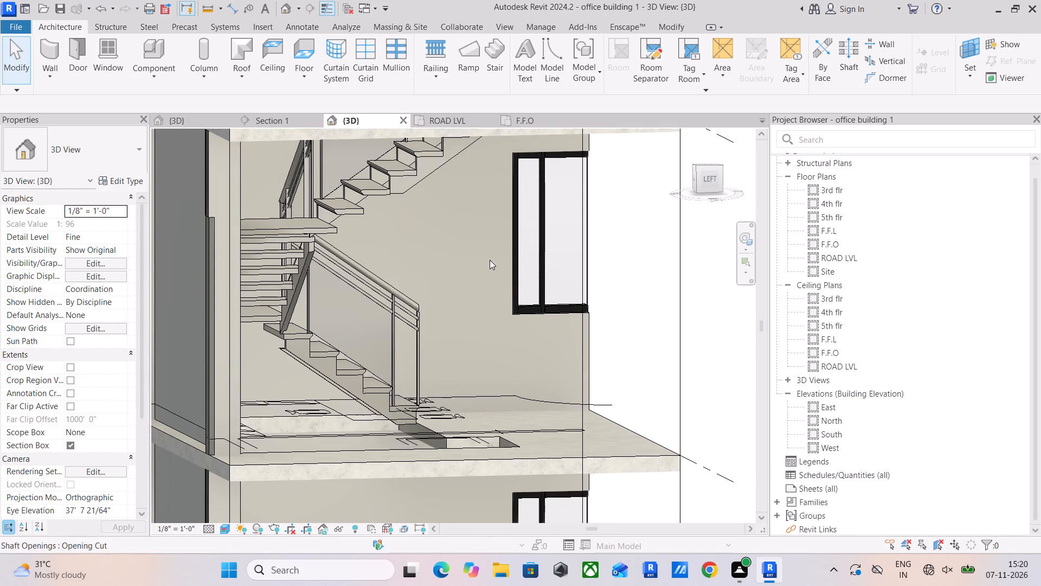
pyautogui.moveTo(492, 343); pyautogui.dragTo(497, 195, button='middle')
pyautogui.moveTo(467, 224); pyautogui.dragTo(458, 238, button='middle')
pyautogui.keyDown('shift'); pyautogui.moveTo(444, 276); pyautogui.dragTo(406, 296, button='middle'); pyautogui.keyUp('shift')
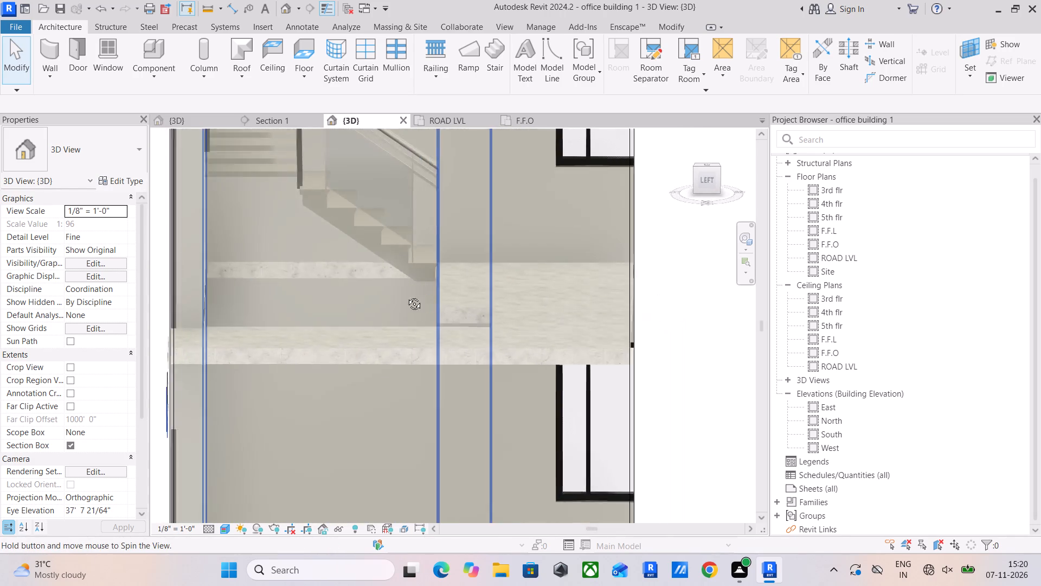
pyautogui.keyDown('shift'); pyautogui.moveTo(406, 296); pyautogui.dragTo(389, 296, button='middle'); pyautogui.keyUp('shift')
pyautogui.scroll(5, 489, 237)
pyautogui.scroll(5, 452, 291)
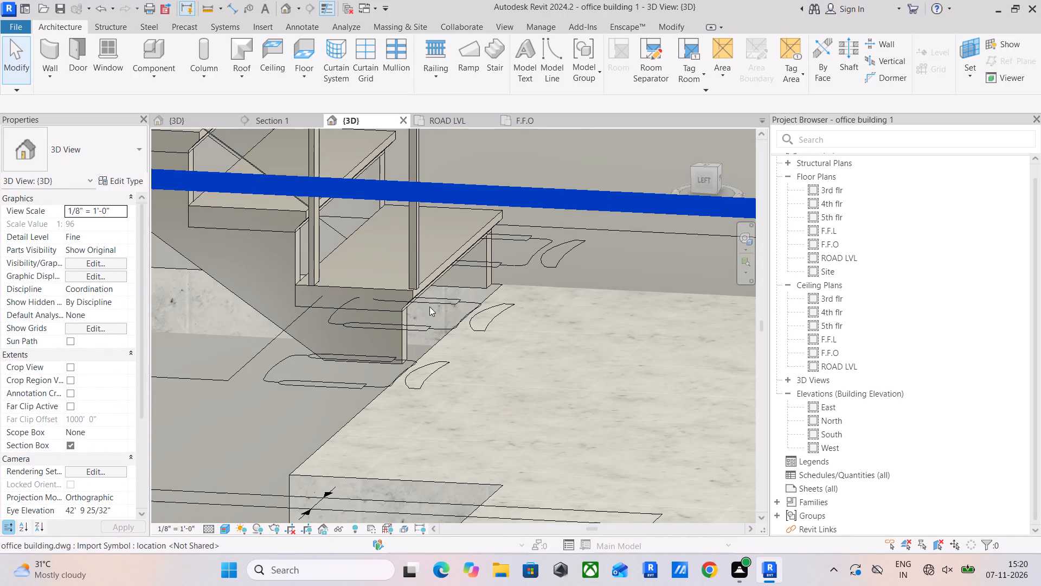
pyautogui.keyDown('shift'); pyautogui.moveTo(415, 320); pyautogui.dragTo(450, 317, button='middle'); pyautogui.keyUp('shift')
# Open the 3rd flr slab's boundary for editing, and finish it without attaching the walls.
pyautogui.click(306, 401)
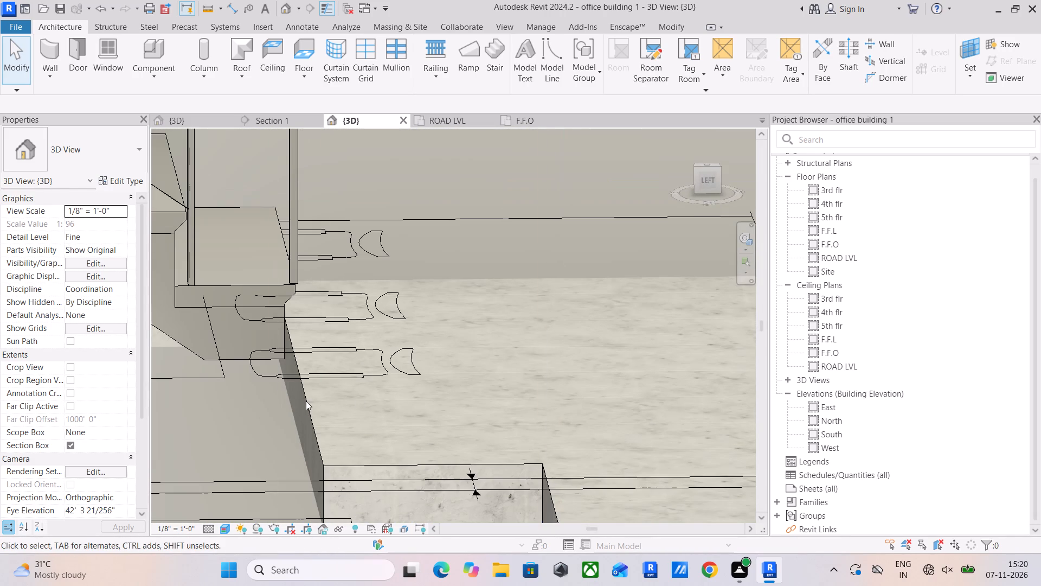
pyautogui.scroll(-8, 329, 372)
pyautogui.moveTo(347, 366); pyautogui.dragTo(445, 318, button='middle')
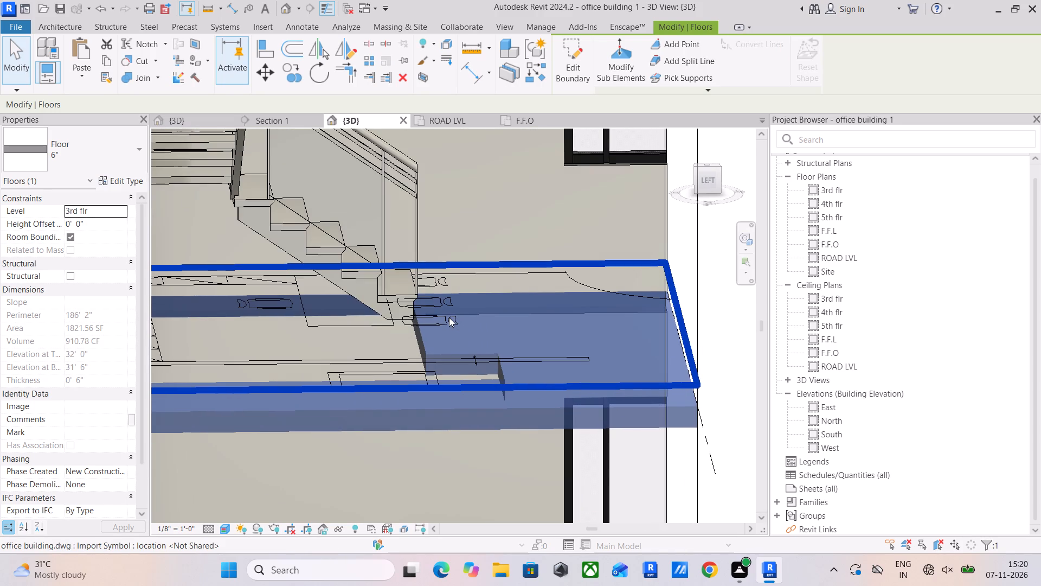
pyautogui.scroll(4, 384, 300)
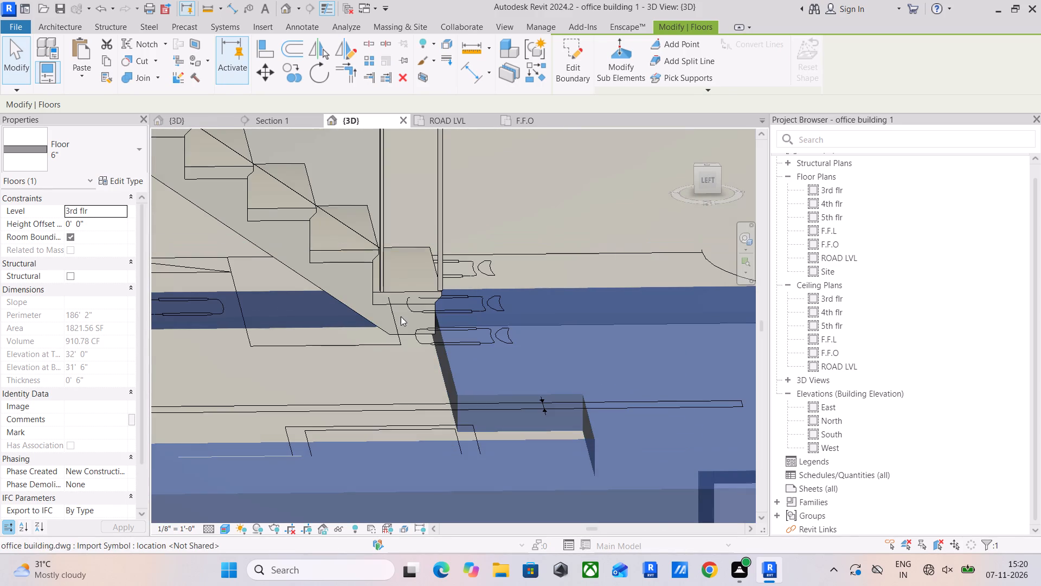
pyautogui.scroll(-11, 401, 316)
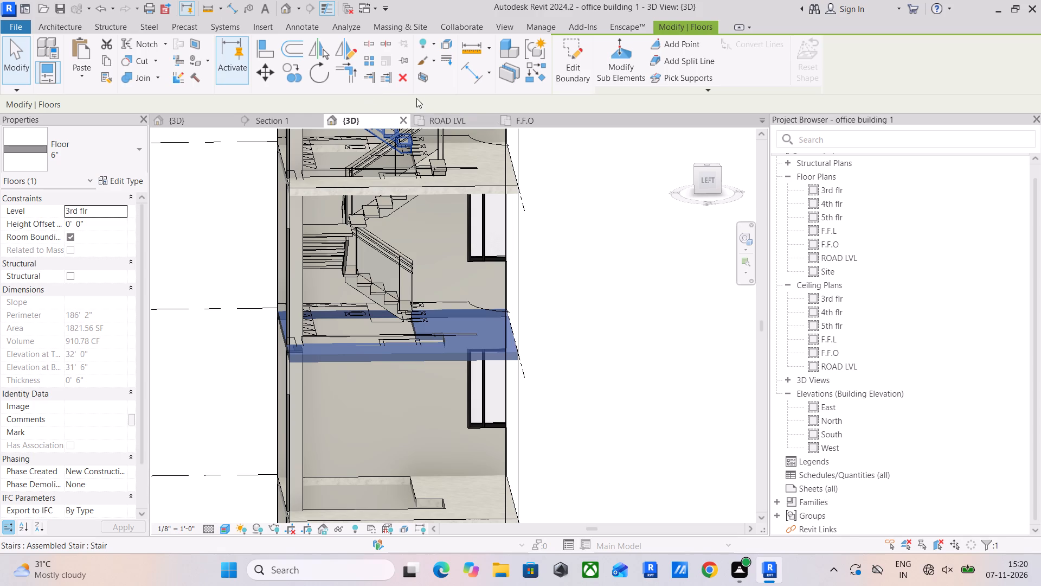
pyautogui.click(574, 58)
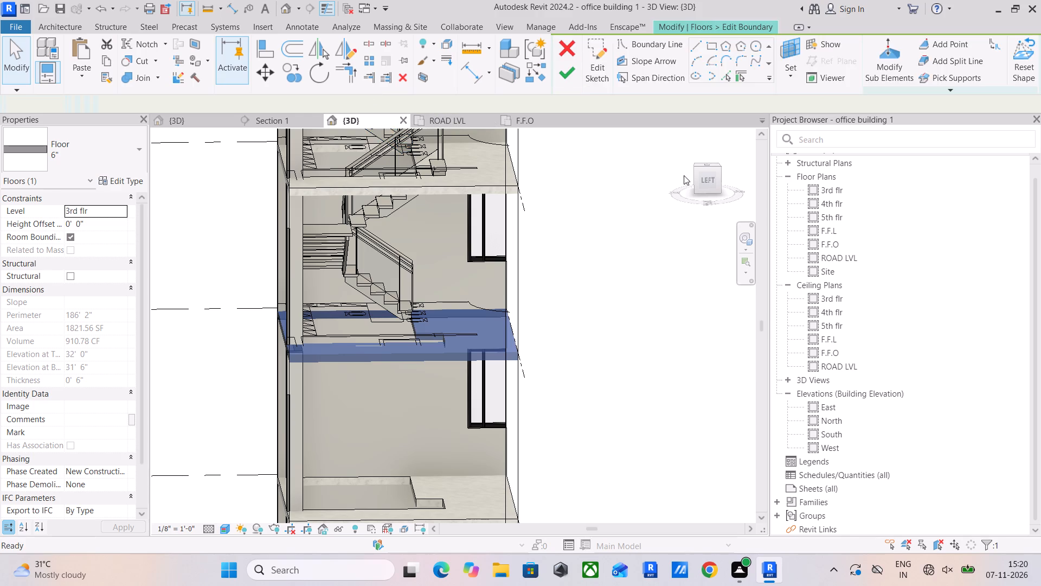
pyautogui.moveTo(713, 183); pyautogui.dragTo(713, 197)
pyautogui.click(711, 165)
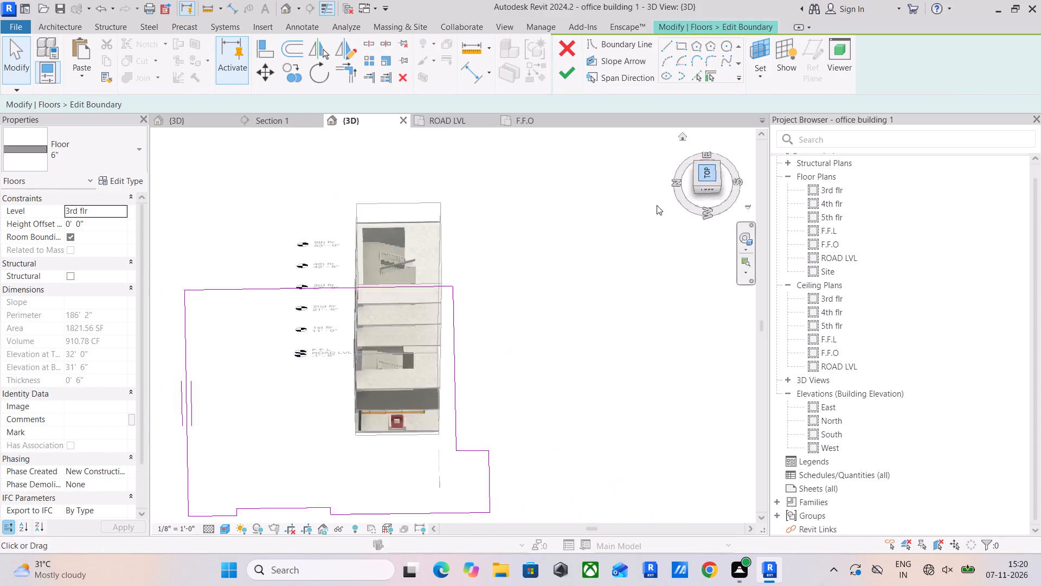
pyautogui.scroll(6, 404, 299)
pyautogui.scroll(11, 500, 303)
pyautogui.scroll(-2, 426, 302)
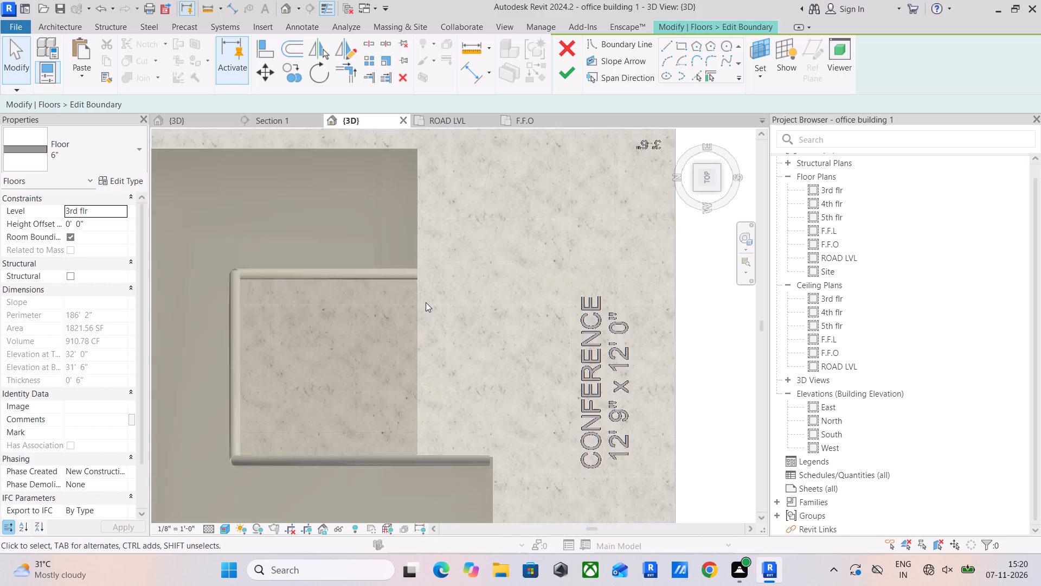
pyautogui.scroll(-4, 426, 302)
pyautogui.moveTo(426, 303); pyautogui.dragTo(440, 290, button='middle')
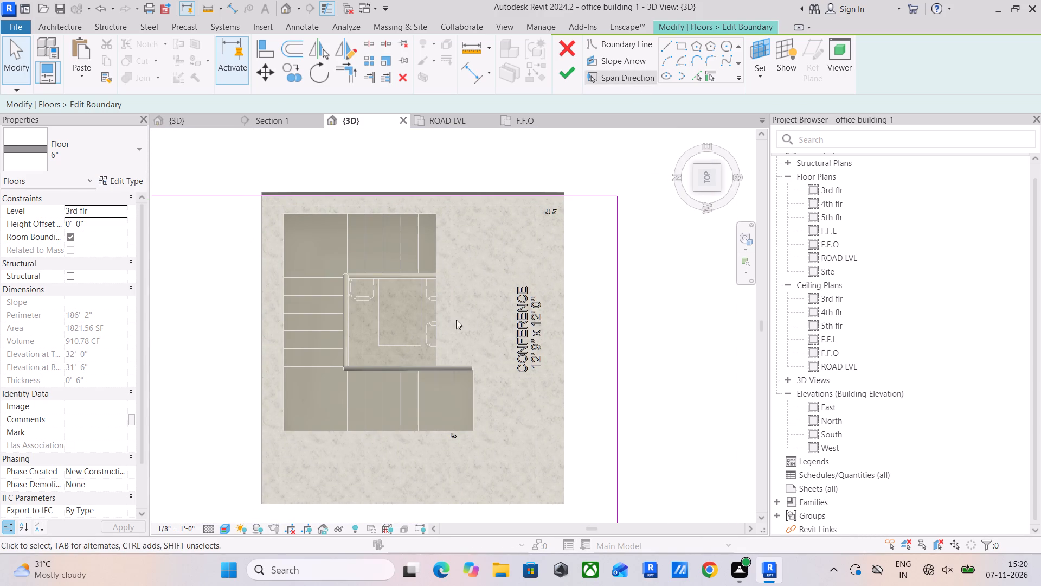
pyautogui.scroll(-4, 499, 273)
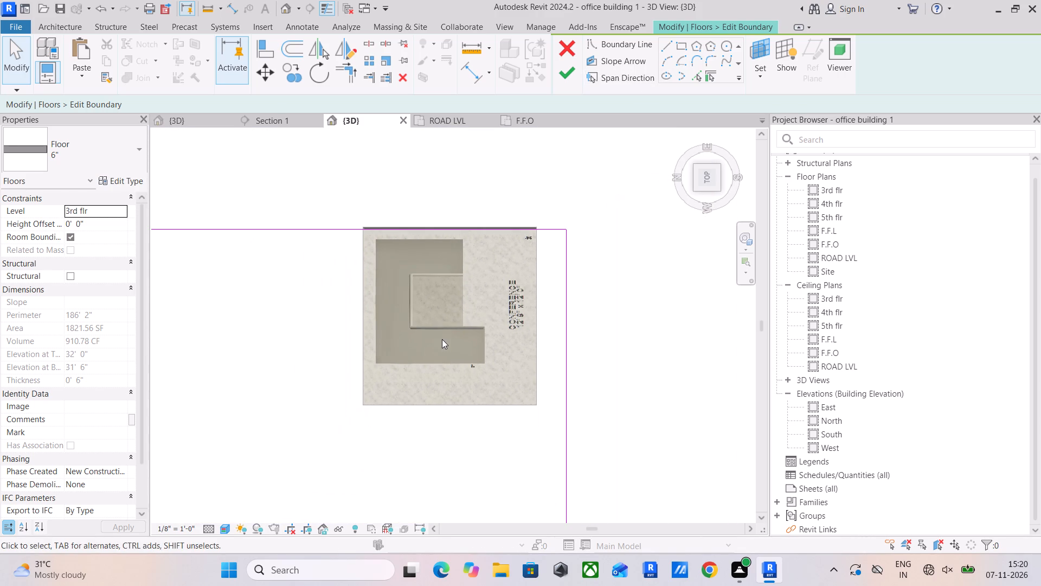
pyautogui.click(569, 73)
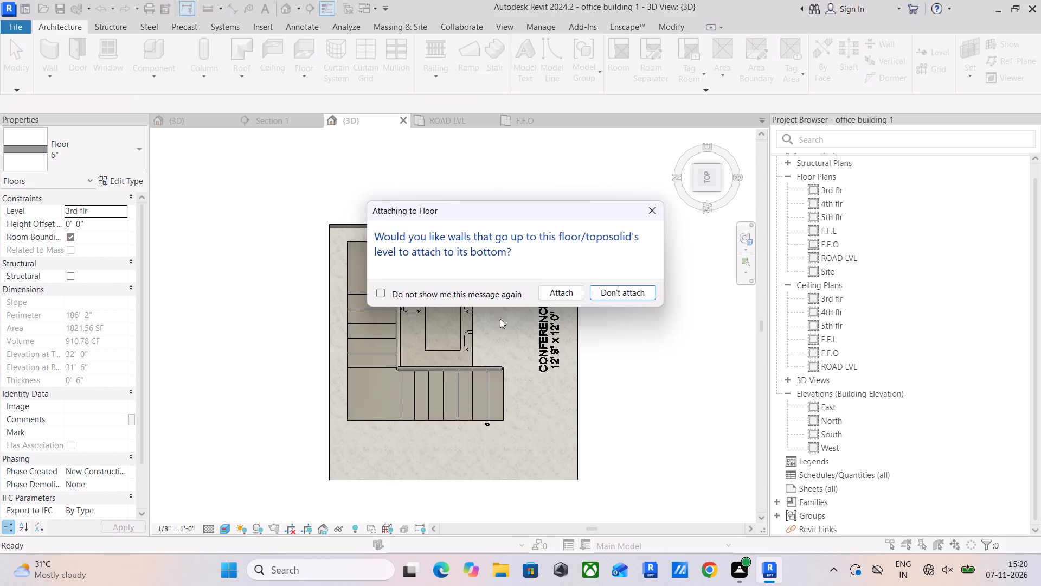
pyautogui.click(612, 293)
# Edit the shaft sketch, moving the 7' 1 1/2" boundary line inward to about 3' 3" from the line at the short flight's end, and finish it.
pyautogui.scroll(5, 465, 324)
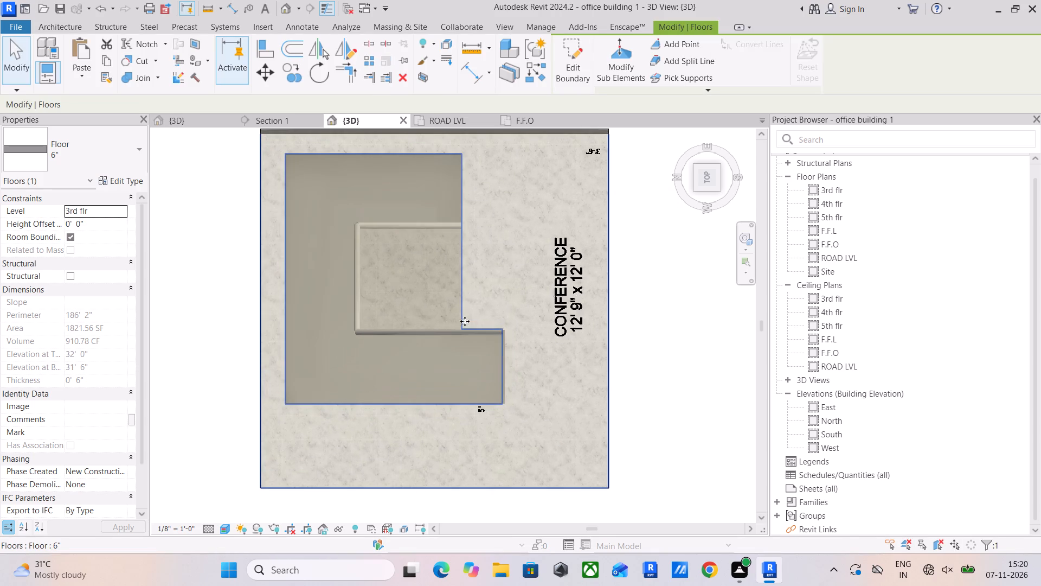
pyautogui.keyDown('shift'); pyautogui.moveTo(460, 306); pyautogui.dragTo(453, 179, button='middle'); pyautogui.keyUp('shift')
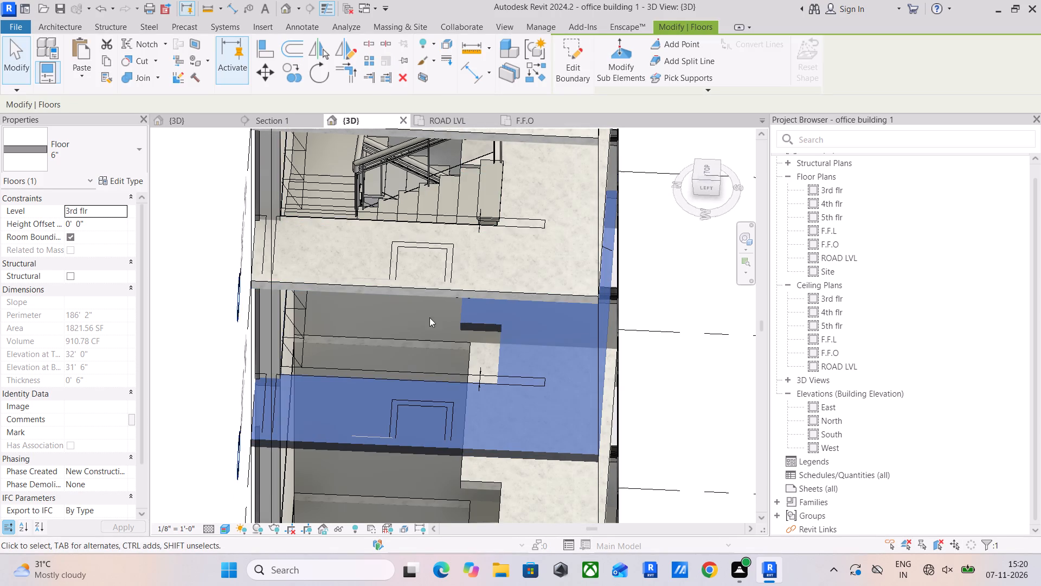
pyautogui.click(459, 362)
pyautogui.moveTo(472, 230); pyautogui.dragTo(498, 322, button='middle')
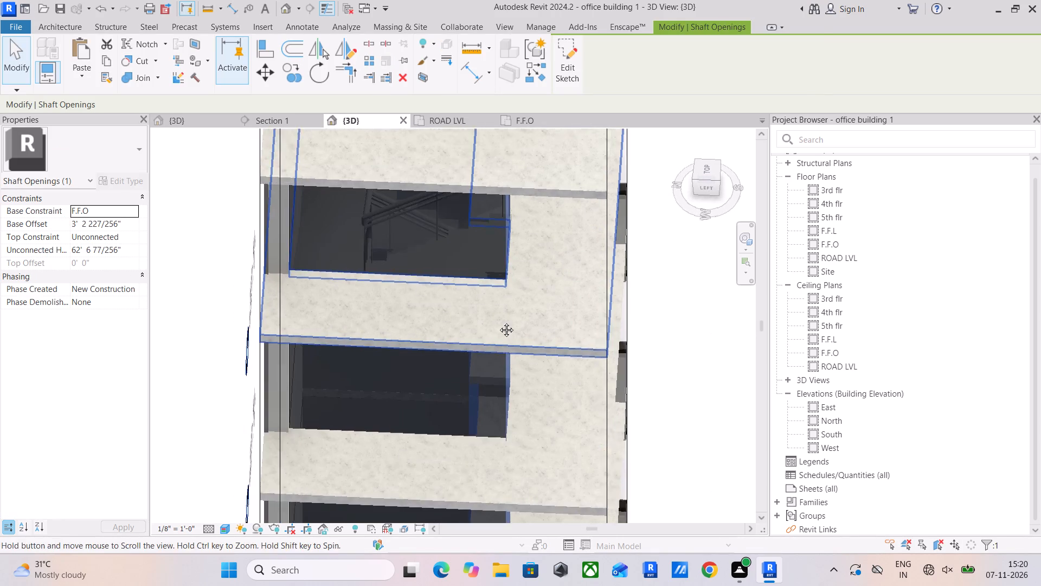
pyautogui.moveTo(498, 322); pyautogui.dragTo(500, 322, button='middle')
pyautogui.click(558, 62)
pyautogui.click(705, 169)
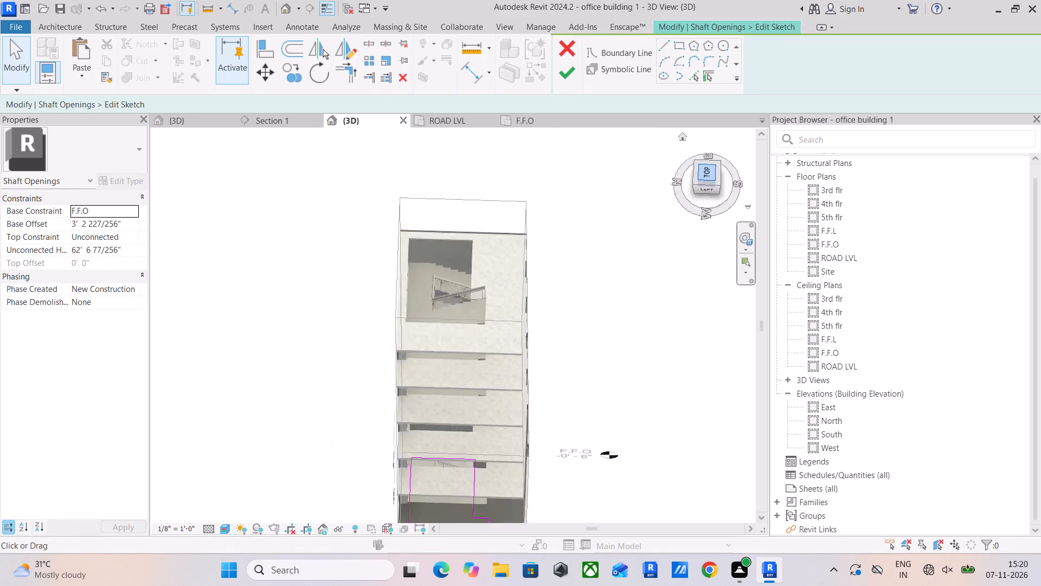
pyautogui.scroll(4, 543, 206)
pyautogui.scroll(12, 481, 309)
pyautogui.moveTo(441, 341); pyautogui.dragTo(486, 246, button='middle')
pyautogui.scroll(1, 485, 272)
pyautogui.click(487, 270)
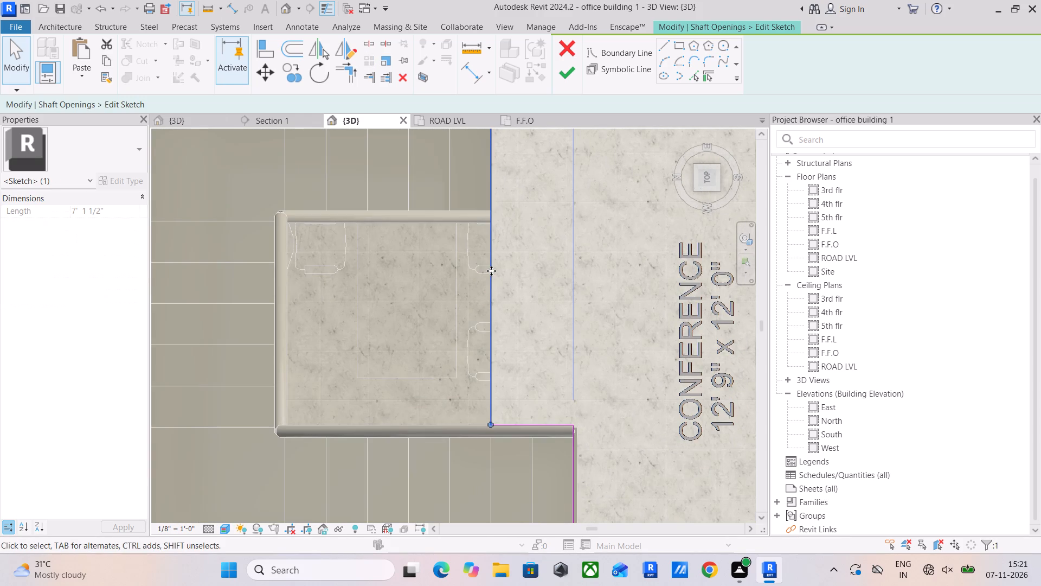
pyautogui.moveTo(491, 271); pyautogui.dragTo(437, 270)
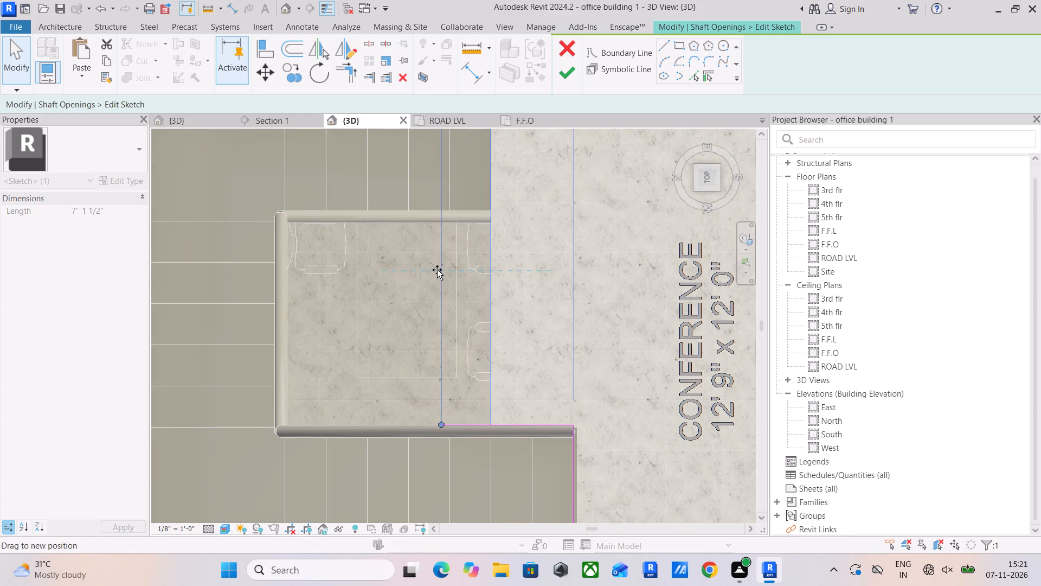
pyautogui.moveTo(437, 270); pyautogui.dragTo(439, 270)
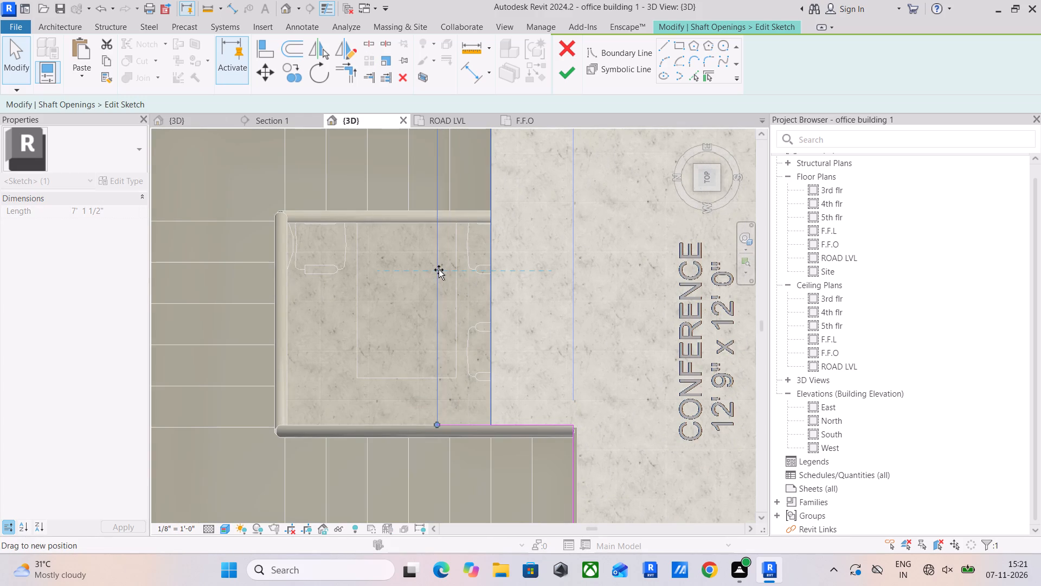
pyautogui.moveTo(439, 270); pyautogui.dragTo(428, 273)
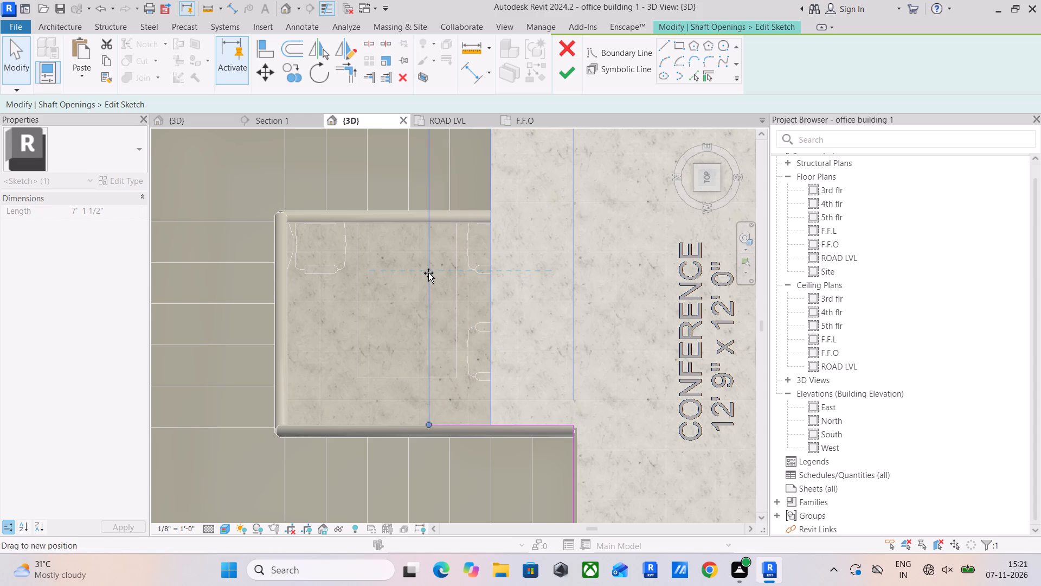
pyautogui.moveTo(428, 273); pyautogui.dragTo(413, 271)
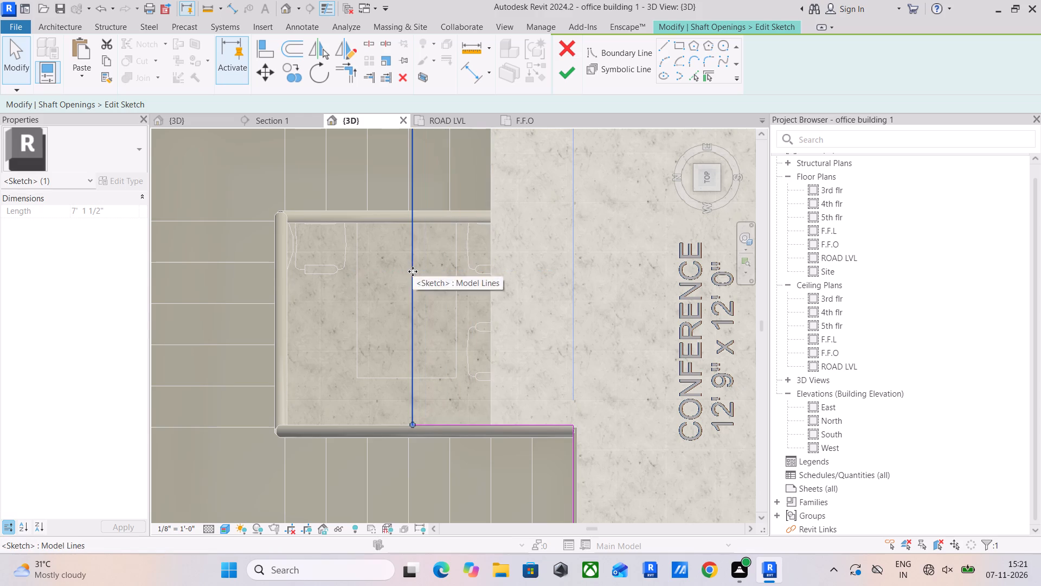
pyautogui.keyDown('shift'); pyautogui.moveTo(424, 283); pyautogui.dragTo(430, 156, button='middle'); pyautogui.keyUp('shift')
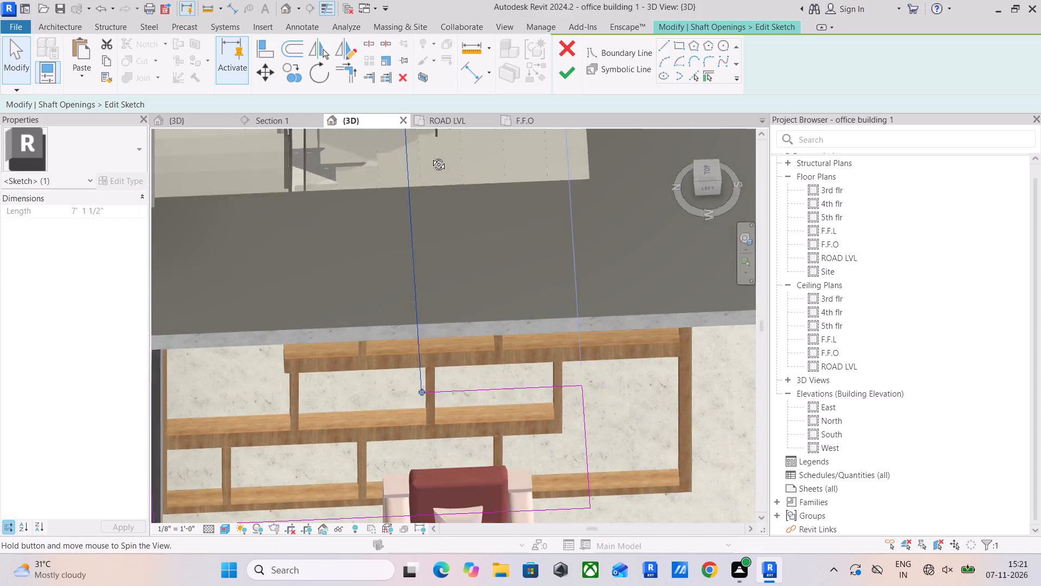
pyautogui.keyDown('shift'); pyautogui.moveTo(430, 156); pyautogui.dragTo(430, 93, button='middle'); pyautogui.keyUp('shift')
pyautogui.scroll(-3, 453, 213)
pyautogui.moveTo(461, 245); pyautogui.dragTo(466, 353, button='middle')
pyautogui.keyDown('shift'); pyautogui.moveTo(463, 326); pyautogui.dragTo(462, 278, button='middle'); pyautogui.keyUp('shift')
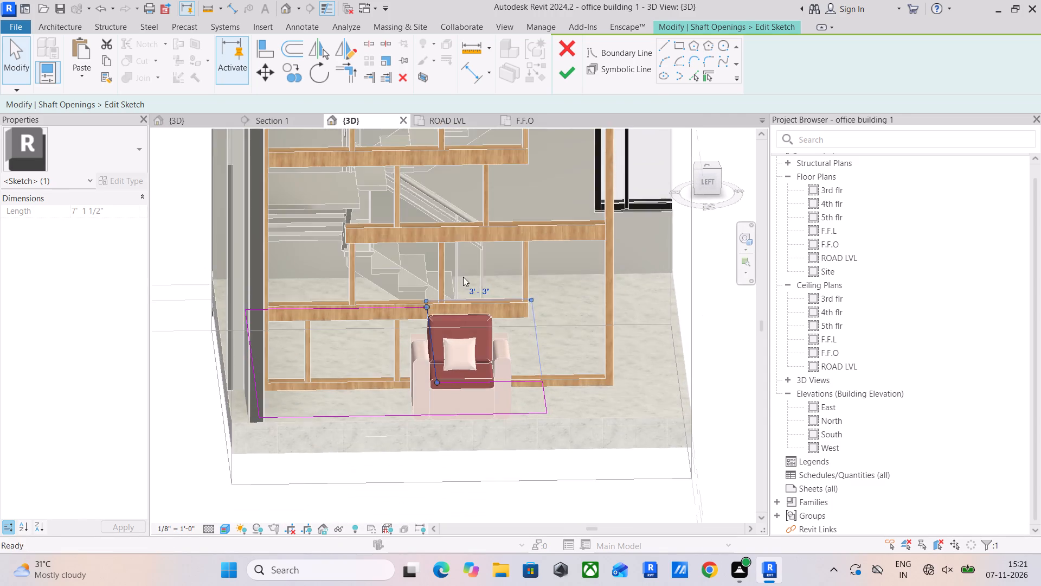
pyautogui.moveTo(462, 285); pyautogui.dragTo(412, 459, button='middle')
pyautogui.scroll(-3, 435, 379)
pyautogui.moveTo(450, 373); pyautogui.dragTo(452, 476, button='middle')
pyautogui.keyDown('shift'); pyautogui.moveTo(454, 461); pyautogui.dragTo(427, 385, button='middle'); pyautogui.keyUp('shift')
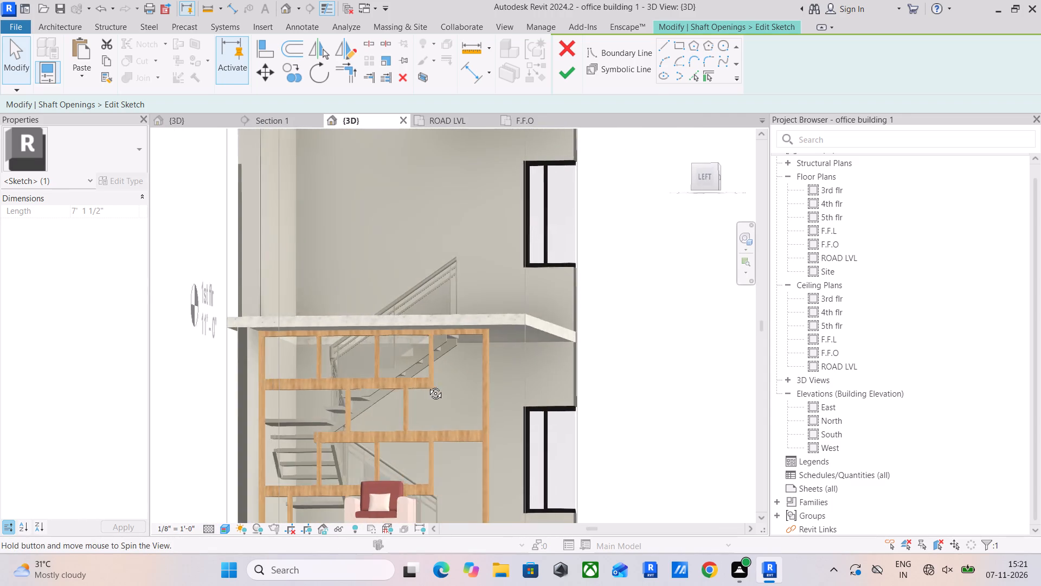
pyautogui.keyDown('shift'); pyautogui.moveTo(427, 385); pyautogui.dragTo(413, 406, button='middle'); pyautogui.keyUp('shift')
pyautogui.click(577, 72)
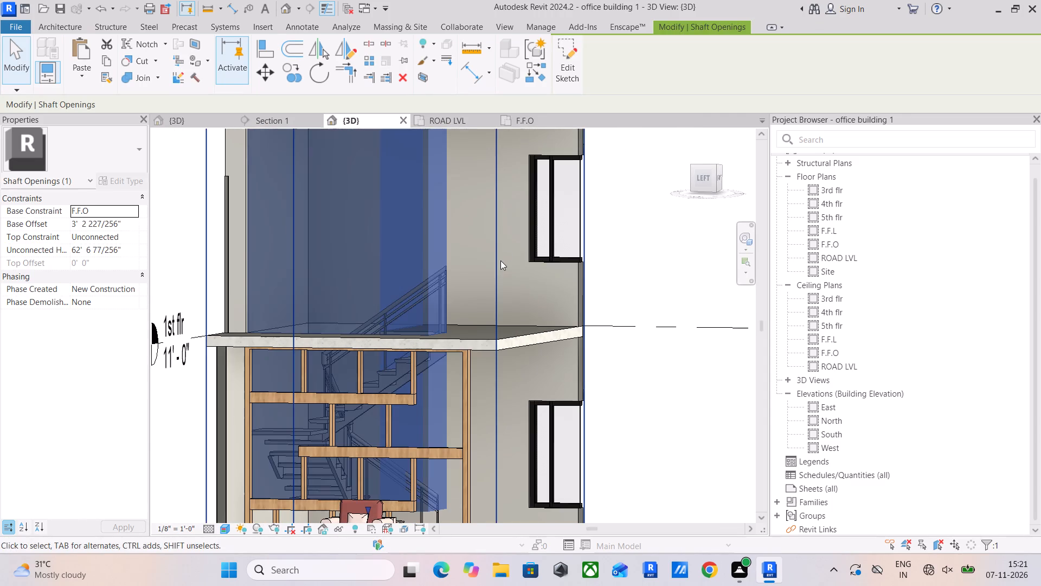
pyautogui.click(470, 266)
# Examine how the widened notch of the shaft opening meets the stair flights and glass railings on the upper floors.
pyautogui.keyDown('shift'); pyautogui.moveTo(467, 314); pyautogui.dragTo(504, 377, button='middle'); pyautogui.keyUp('shift')
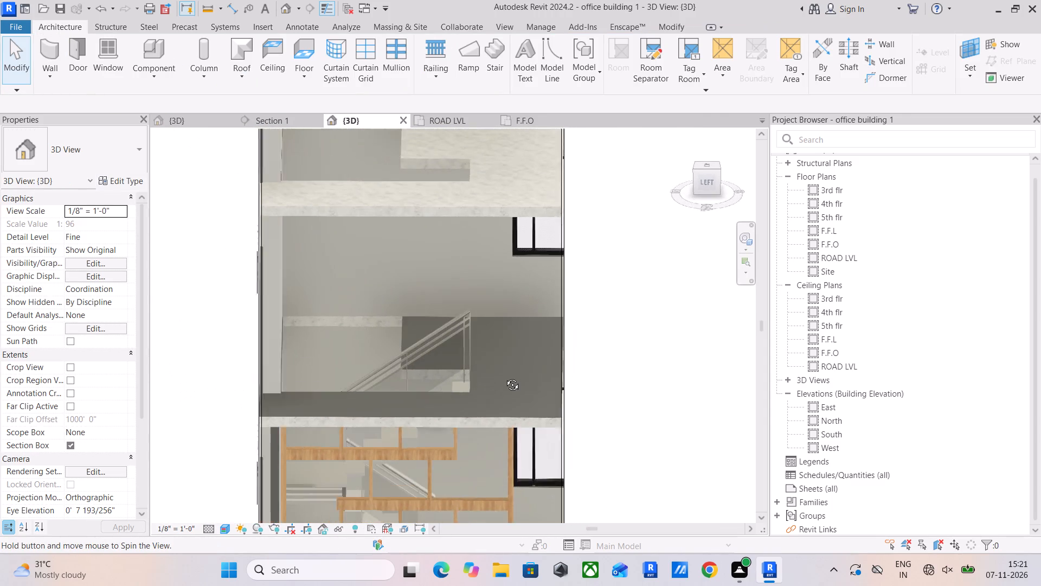
pyautogui.keyDown('shift'); pyautogui.moveTo(504, 377); pyautogui.dragTo(505, 377, button='middle'); pyautogui.keyUp('shift')
pyautogui.scroll(-4, 494, 346)
pyautogui.moveTo(490, 368); pyautogui.dragTo(489, 378, button='middle')
pyautogui.moveTo(484, 311); pyautogui.dragTo(463, 469, button='middle')
pyautogui.moveTo(480, 371); pyautogui.dragTo(472, 422, button='middle')
pyautogui.keyDown('shift'); pyautogui.moveTo(451, 365); pyautogui.dragTo(437, 373, button='middle'); pyautogui.keyUp('shift')
pyautogui.scroll(5, 413, 335)
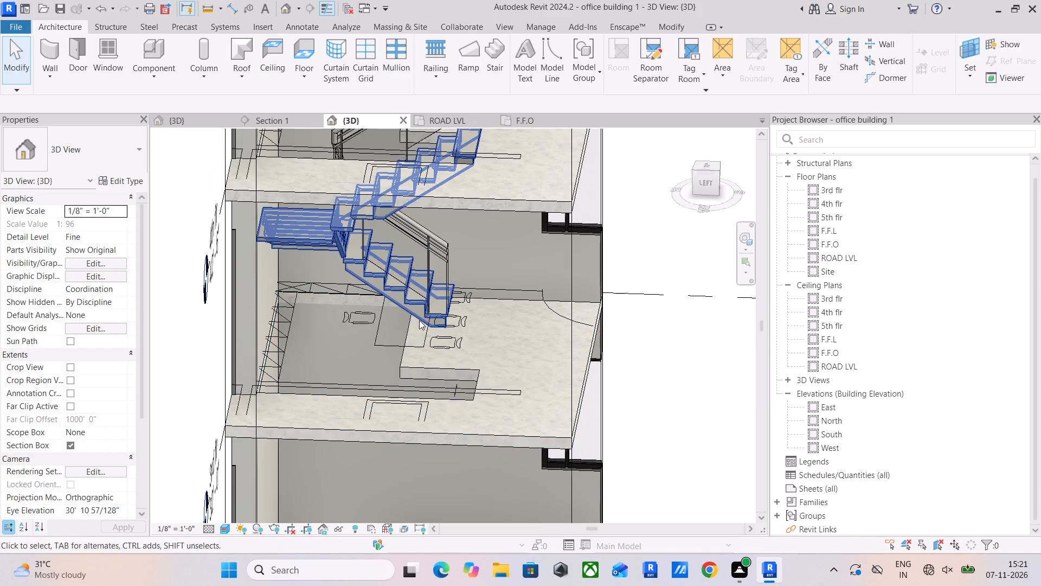
pyautogui.moveTo(420, 327); pyautogui.dragTo(427, 416, button='middle')
pyautogui.keyDown('shift'); pyautogui.moveTo(447, 370); pyautogui.dragTo(487, 371, button='middle'); pyautogui.keyUp('shift')
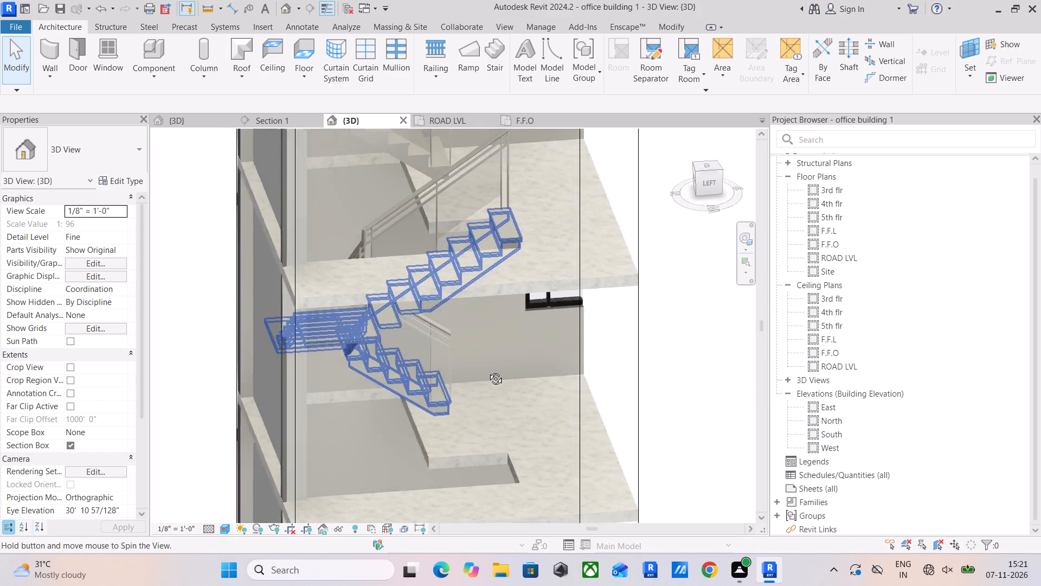
pyautogui.keyDown('shift'); pyautogui.moveTo(487, 371); pyautogui.dragTo(488, 371, button='middle'); pyautogui.keyUp('shift')
pyautogui.scroll(3, 465, 284)
pyautogui.moveTo(449, 311); pyautogui.dragTo(413, 419, button='middle')
pyautogui.scroll(1, 452, 361)
pyautogui.scroll(-3, 454, 357)
pyautogui.keyDown('shift'); pyautogui.moveTo(470, 356); pyautogui.dragTo(416, 358, button='middle'); pyautogui.keyUp('shift')
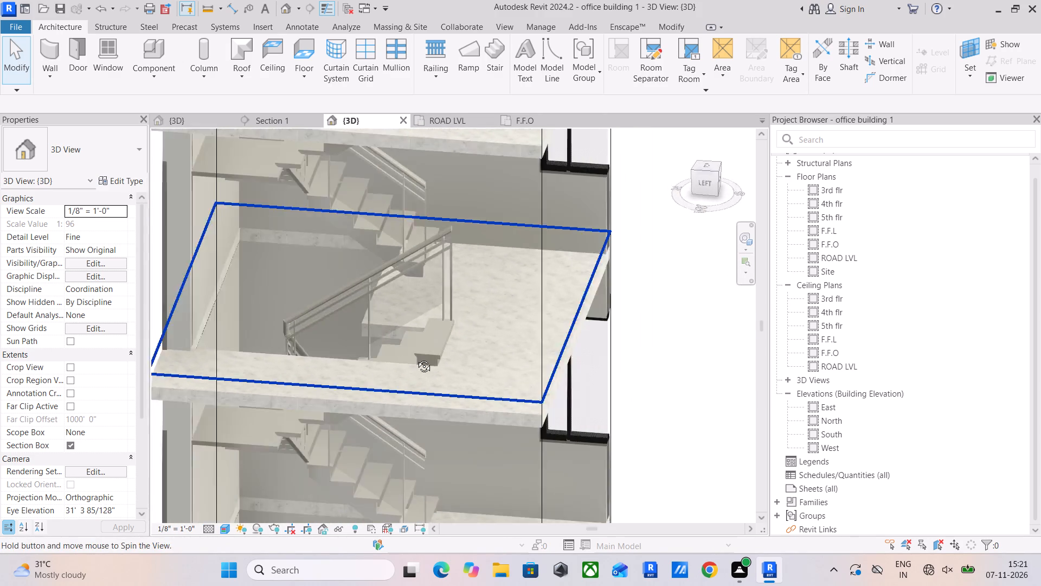
# Examine how the stair's upper end and glass railing meet the slab at the upper floor's shaft opening.
pyautogui.keyDown('shift'); pyautogui.moveTo(416, 358); pyautogui.dragTo(395, 353, button='middle'); pyautogui.keyUp('shift')
pyautogui.scroll(-4, 405, 327)
pyautogui.moveTo(412, 336); pyautogui.dragTo(416, 373, button='middle')
pyautogui.scroll(10, 438, 313)
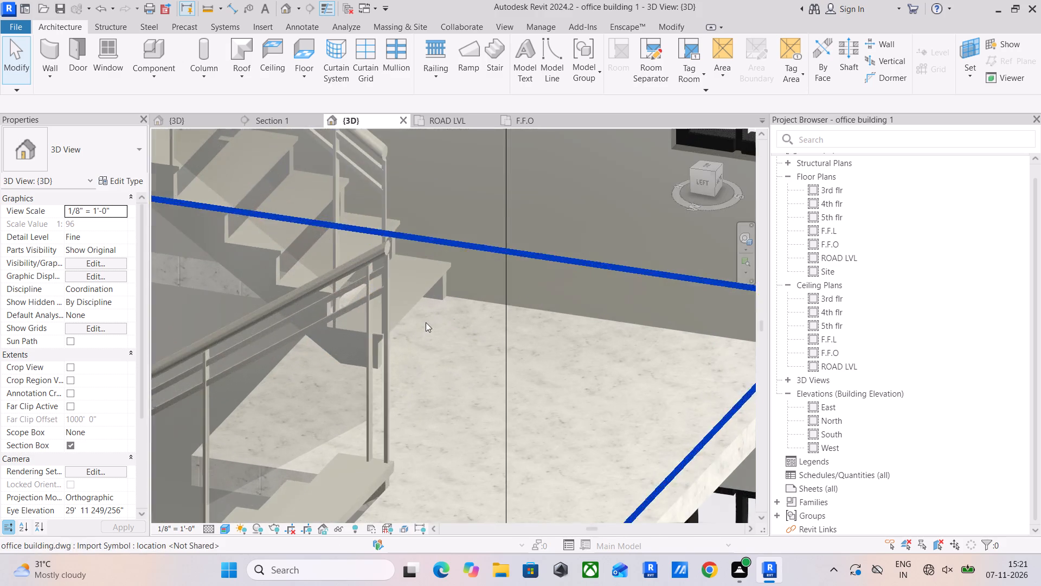
pyautogui.keyDown('shift'); pyautogui.moveTo(421, 325); pyautogui.dragTo(448, 311, button='middle'); pyautogui.keyUp('shift')
pyautogui.scroll(-2, 448, 313)
pyautogui.moveTo(448, 320); pyautogui.dragTo(485, 264, button='middle')
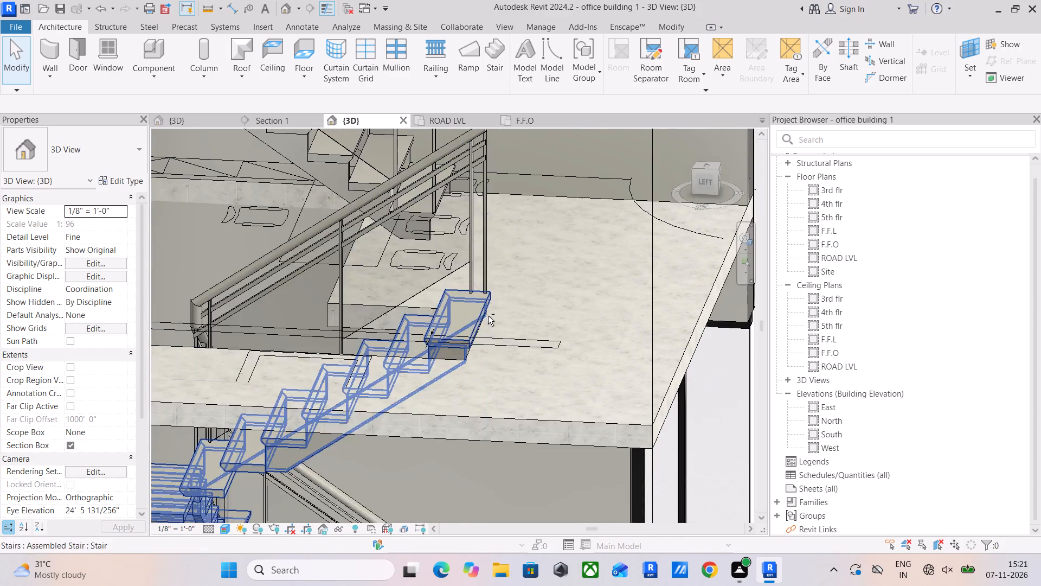
pyautogui.keyDown('shift'); pyautogui.moveTo(488, 316); pyautogui.dragTo(497, 295, button='middle'); pyautogui.keyUp('shift')
# Delete the three upper-floor copies of the assembled stair, keeping only the F.F.O stair in the conference room.
pyautogui.click(484, 248)
pyautogui.scroll(4, 473, 244)
pyautogui.scroll(-2, 473, 243)
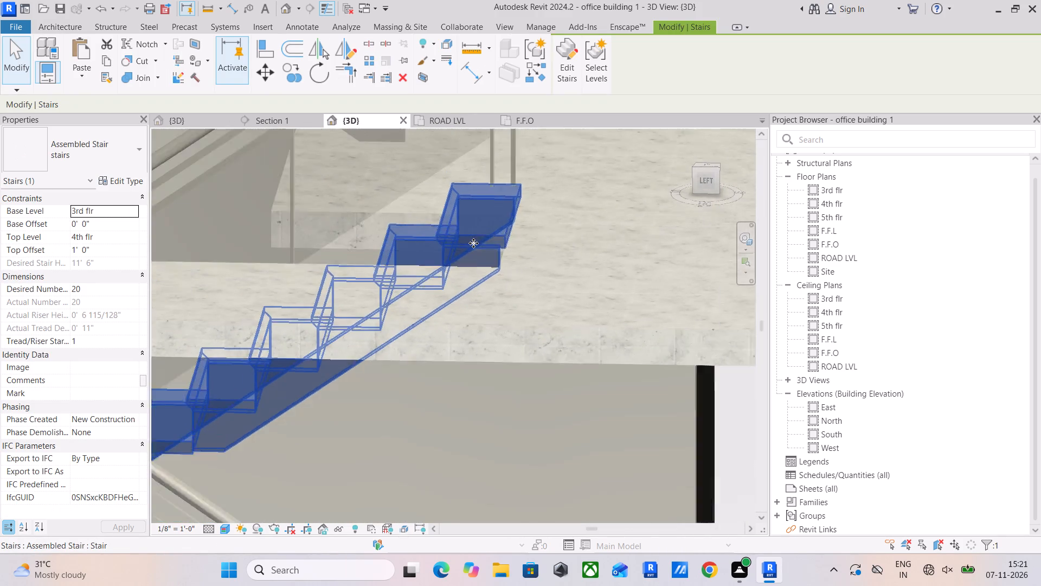
pyautogui.scroll(-2, 473, 243)
pyautogui.scroll(-10, 593, 222)
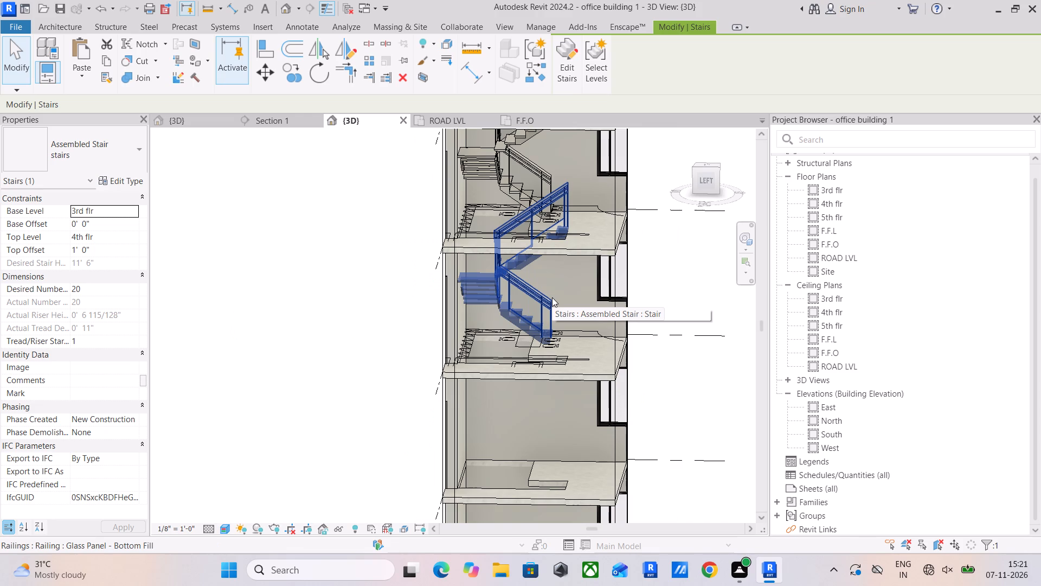
pyautogui.write('sa')
pyautogui.scroll(-6, 552, 297)
pyautogui.moveTo(554, 309); pyautogui.dragTo(564, 189, button='middle')
pyautogui.scroll(9, 548, 344)
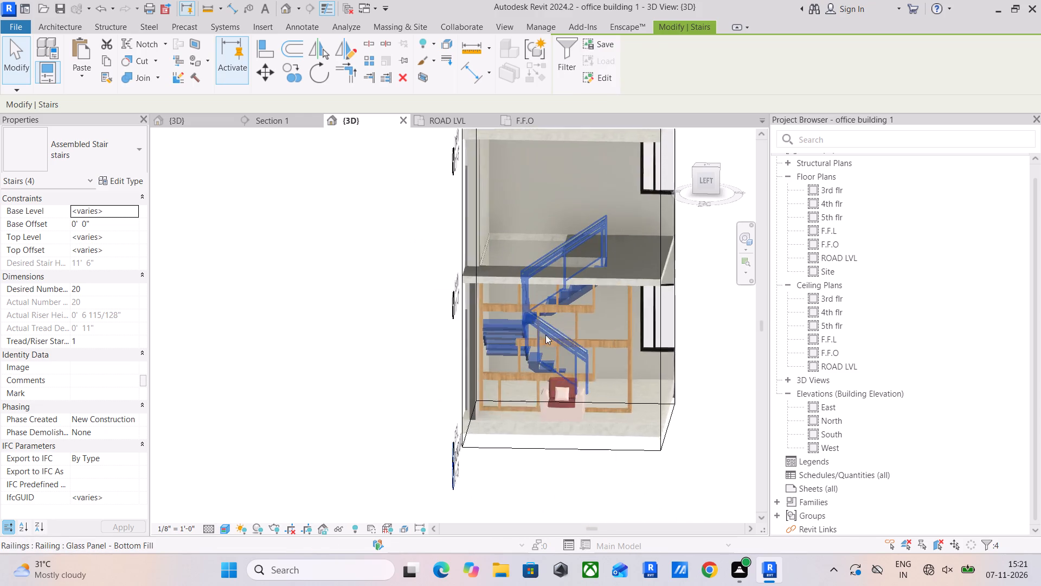
pyautogui.scroll(1, 545, 335)
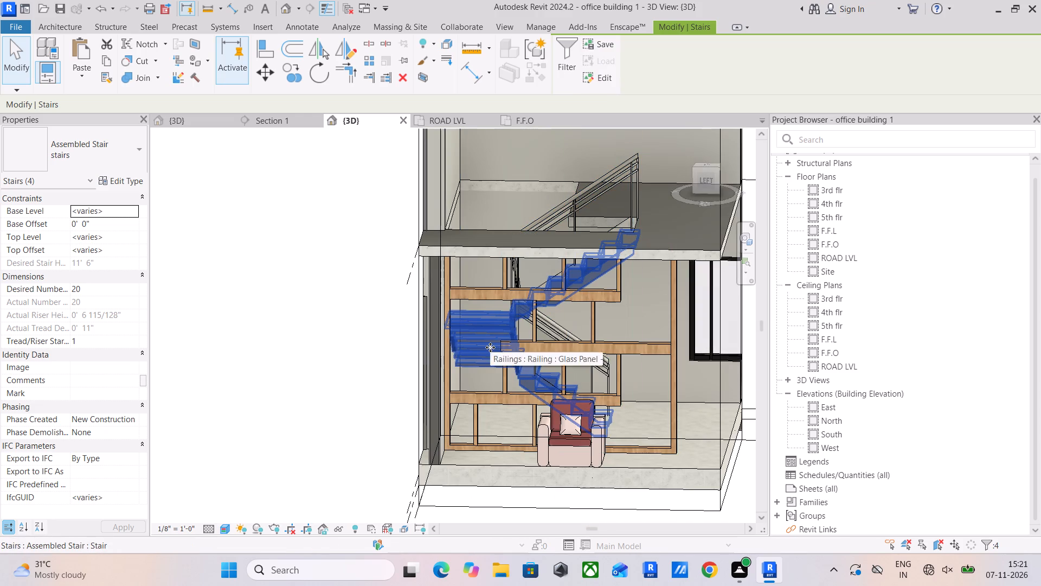
pyautogui.keyDown('shift'); pyautogui.click(488, 341); pyautogui.keyUp('shift')
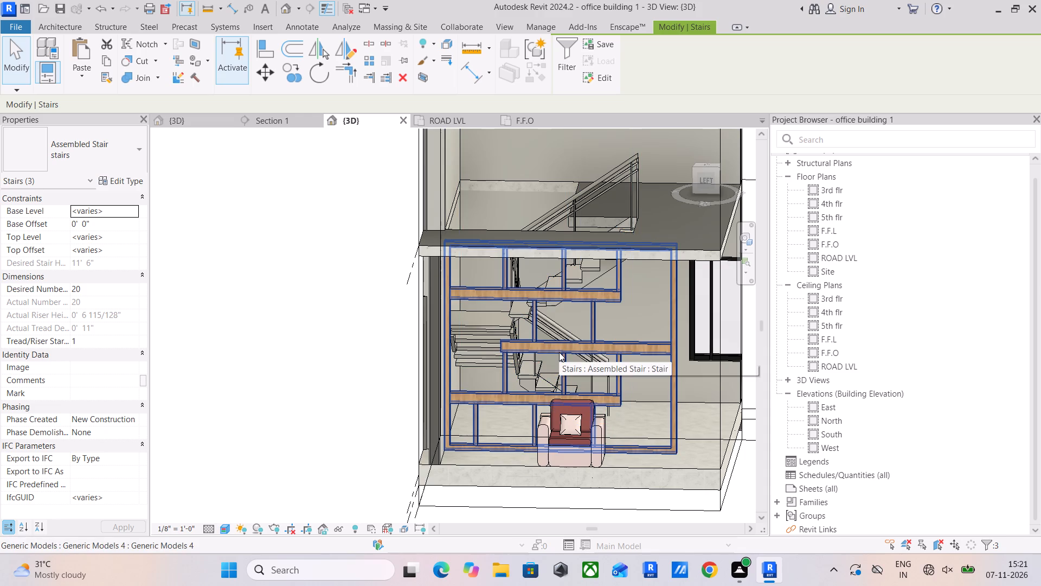
pyautogui.press('Delete')
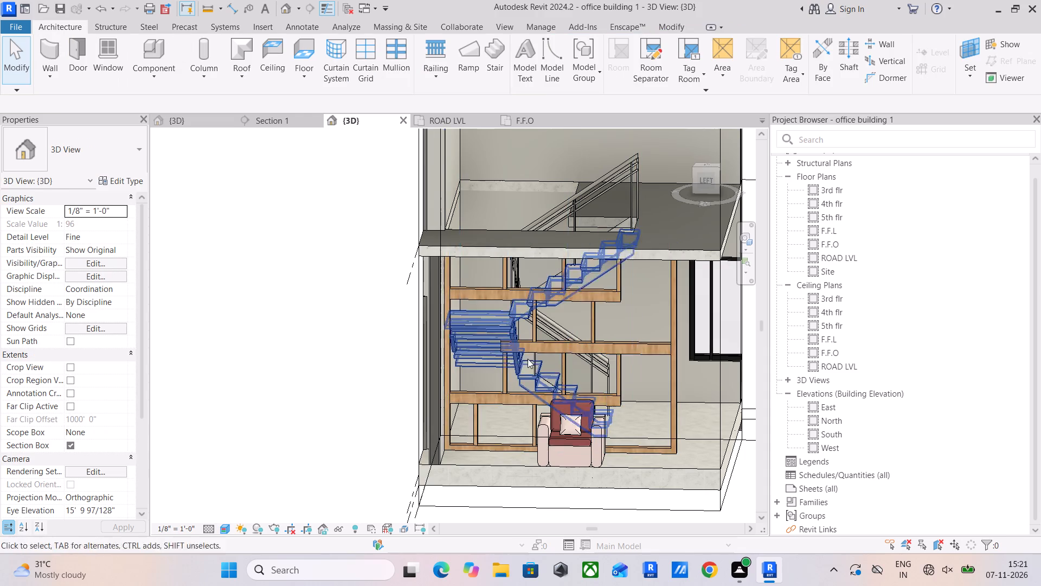
# Open the F.F.O conference stair's run sketch in the F.F.O plan and delete the last riser line, at riser 20.
pyautogui.click(474, 343)
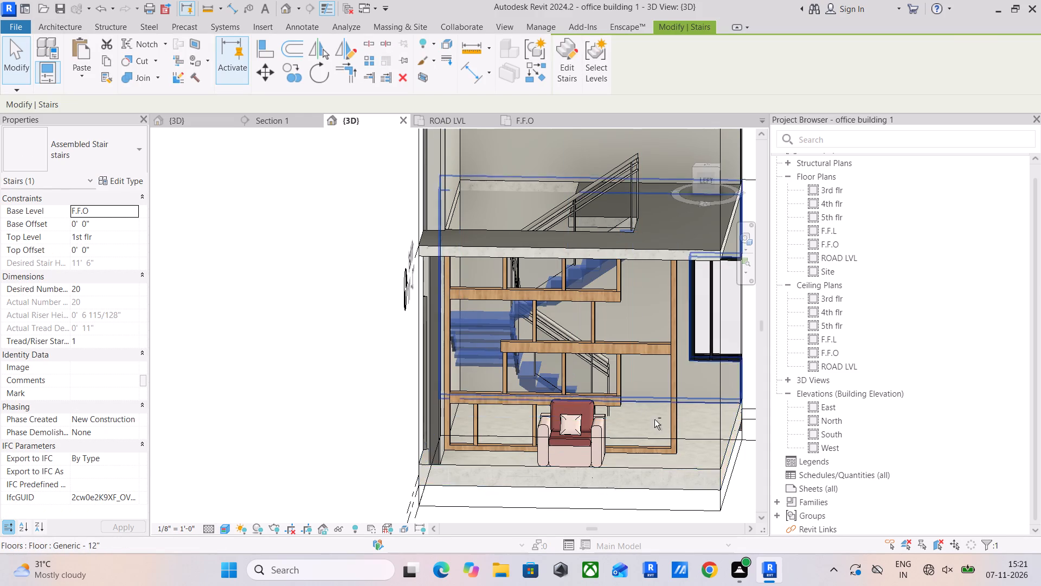
pyautogui.keyDown('shift'); pyautogui.moveTo(654, 420); pyautogui.dragTo(505, 454, button='middle'); pyautogui.keyUp('shift')
pyautogui.scroll(5, 609, 439)
pyautogui.moveTo(640, 431); pyautogui.dragTo(568, 436, button='middle')
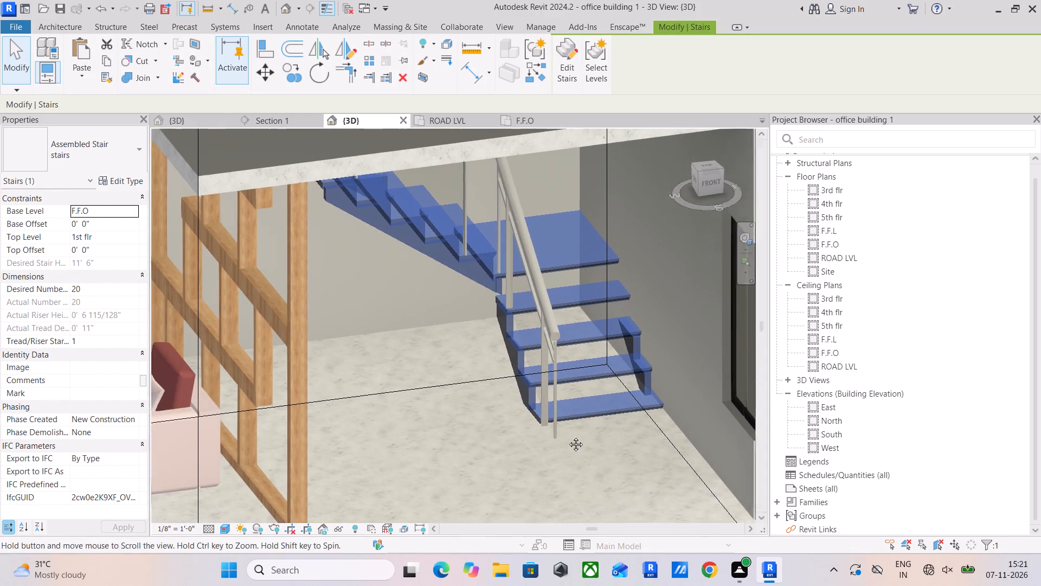
pyautogui.moveTo(568, 436); pyautogui.dragTo(566, 436, button='middle')
pyautogui.scroll(-2, 592, 423)
pyautogui.keyDown('shift'); pyautogui.moveTo(594, 423); pyautogui.dragTo(569, 422, button='middle'); pyautogui.keyUp('shift')
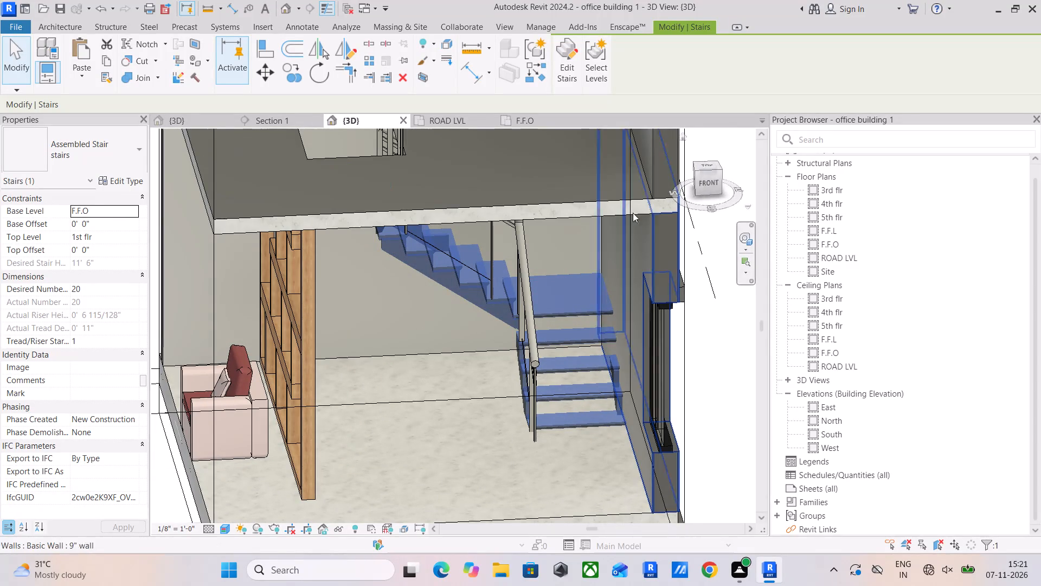
pyautogui.click(513, 120)
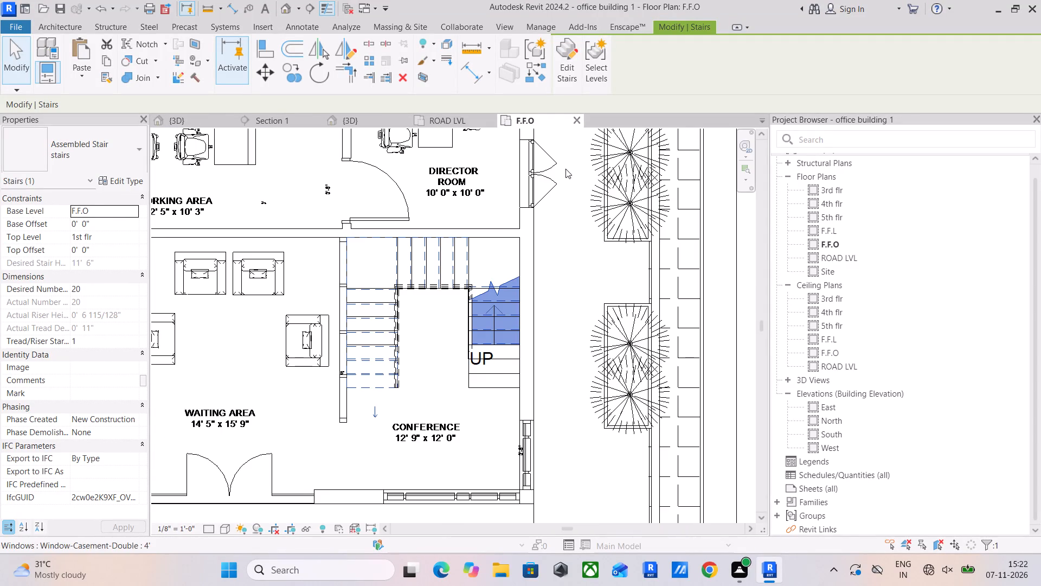
pyautogui.scroll(4, 490, 387)
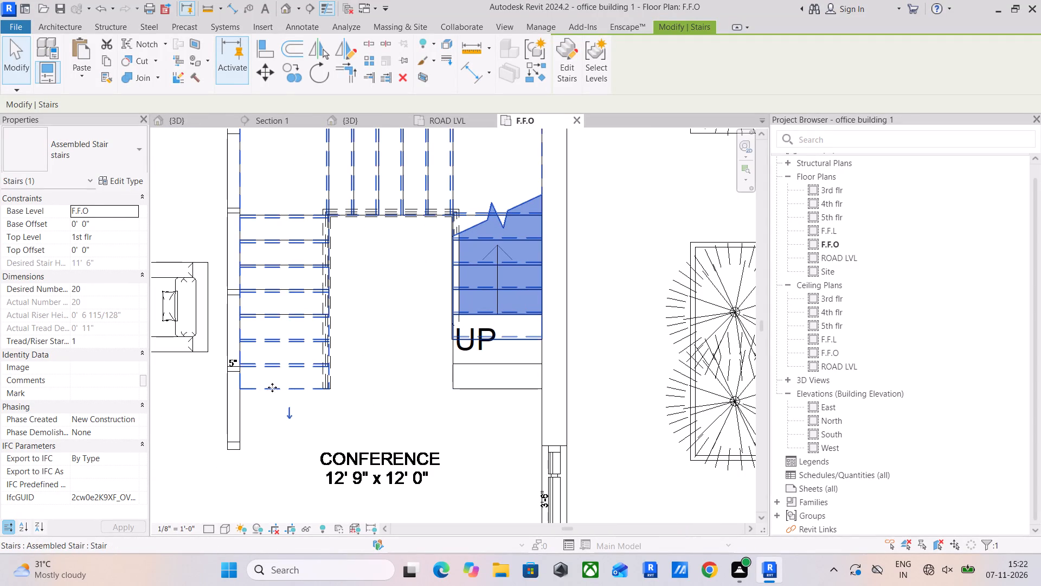
pyautogui.click(570, 67)
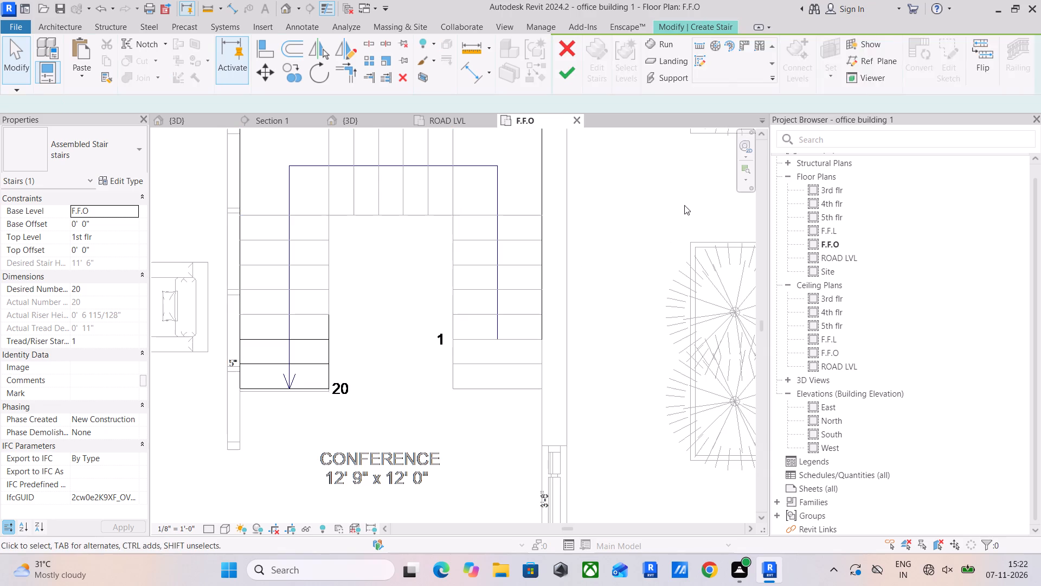
pyautogui.click(440, 205)
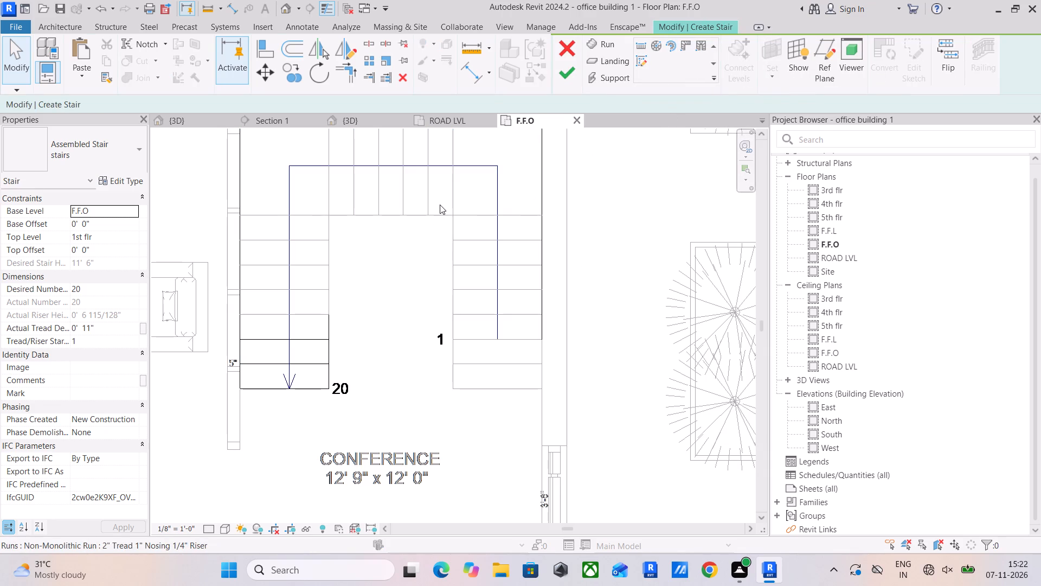
pyautogui.click(433, 204)
pyautogui.click(913, 58)
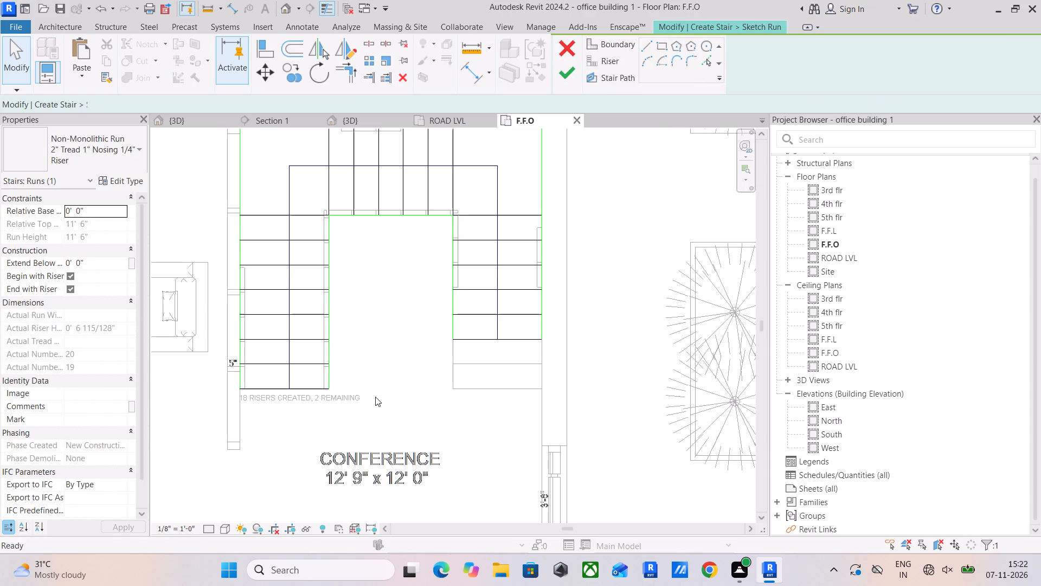
pyautogui.scroll(4, 266, 420)
pyautogui.click(310, 368)
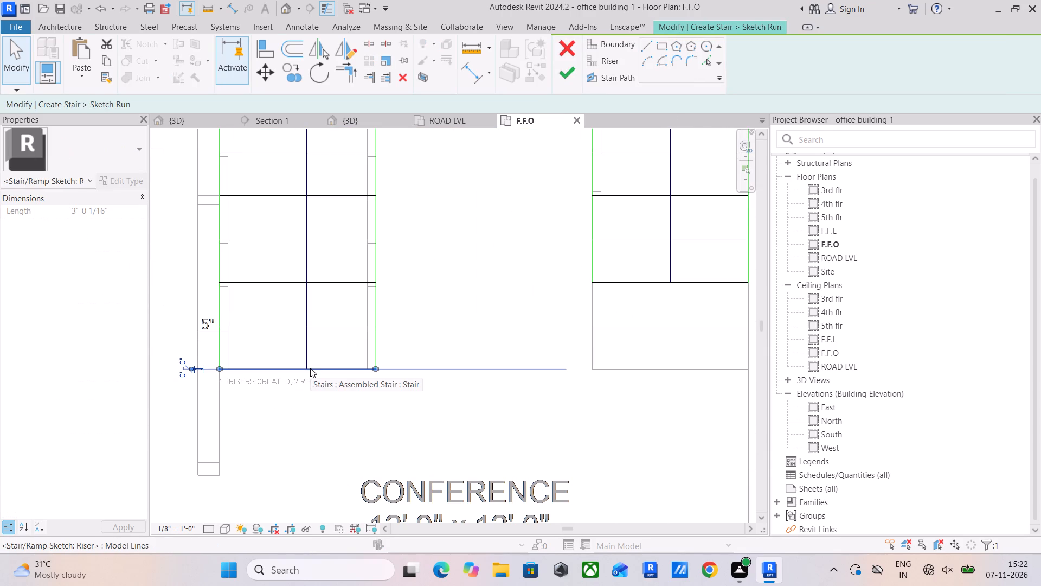
pyautogui.press('Delete')
# Shorten the stair path and both boundary lines of the run's upper flight by one tread to the new last riser.
pyautogui.click(303, 346)
pyautogui.moveTo(307, 367); pyautogui.dragTo(308, 339)
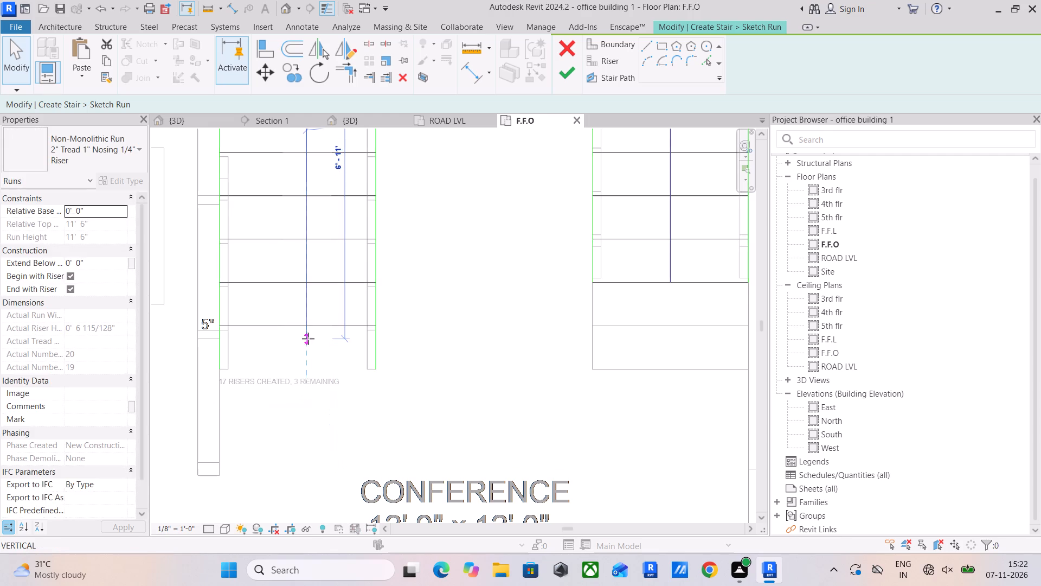
pyautogui.moveTo(308, 339); pyautogui.dragTo(308, 330)
pyautogui.click(380, 350)
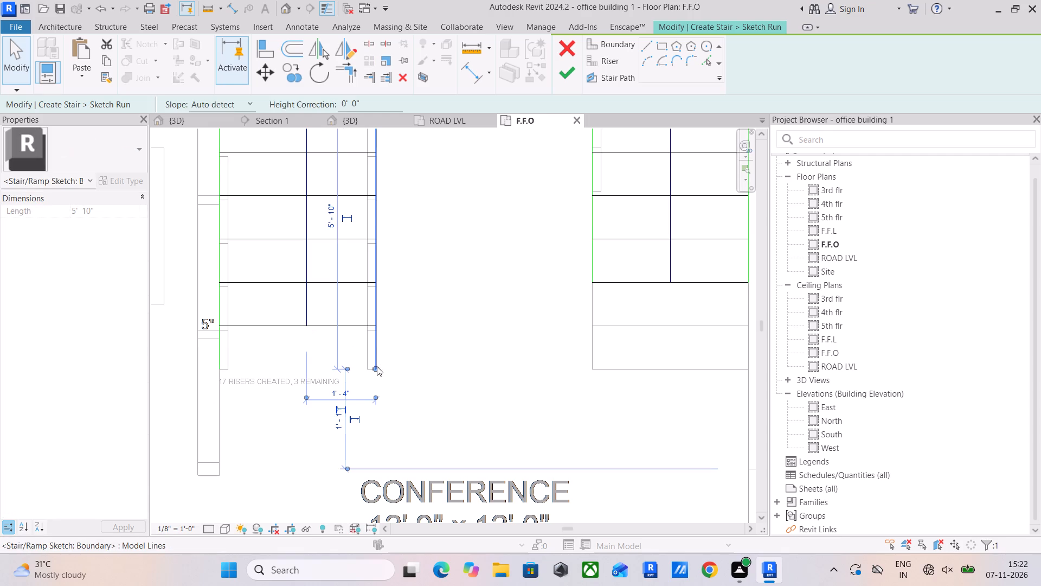
pyautogui.moveTo(377, 366); pyautogui.dragTo(377, 332)
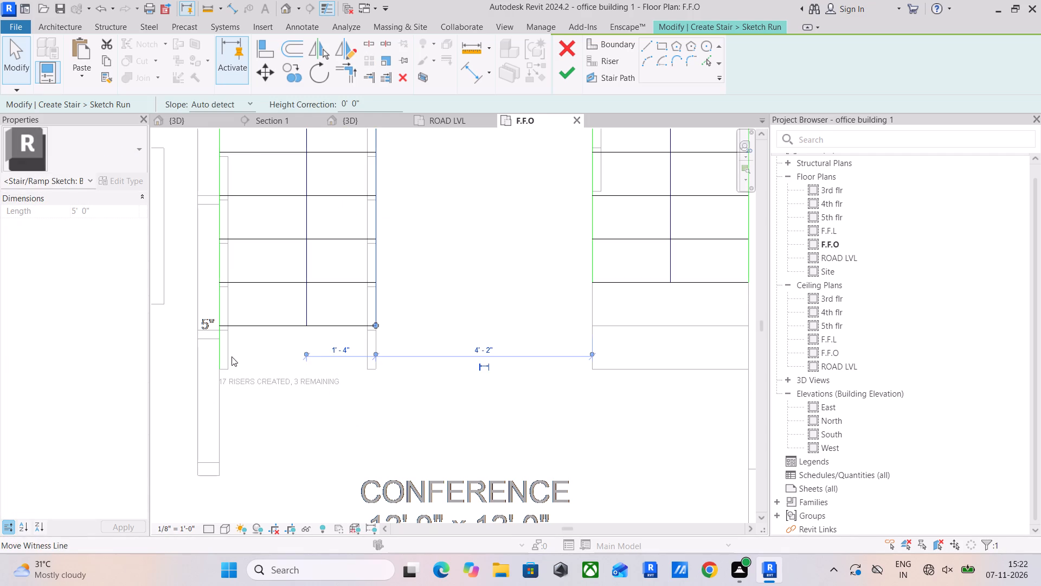
pyautogui.click(219, 356)
pyautogui.moveTo(219, 368); pyautogui.dragTo(224, 340)
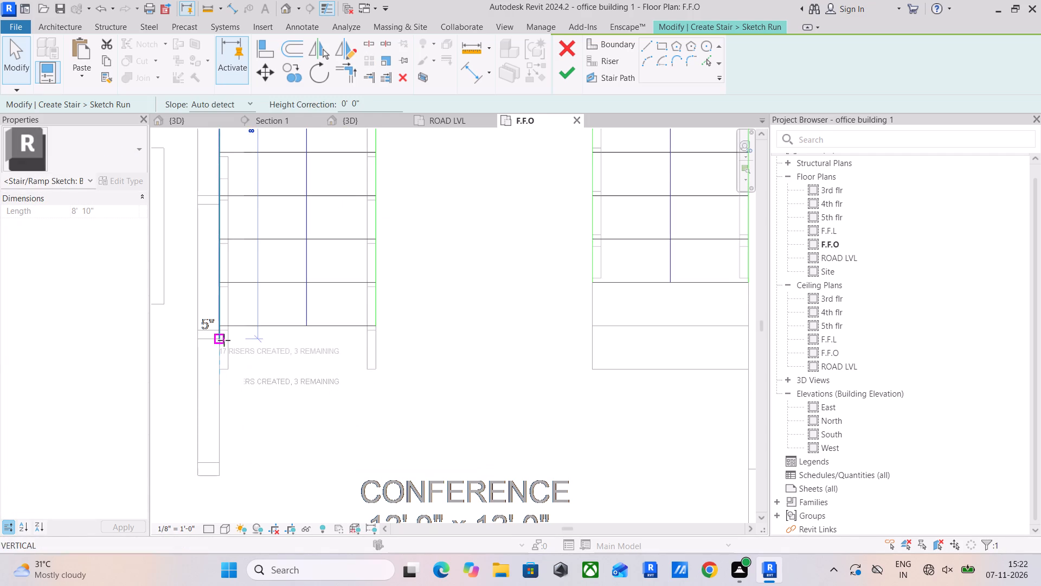
pyautogui.moveTo(224, 340); pyautogui.dragTo(224, 328)
pyautogui.click(452, 347)
pyautogui.scroll(-4, 453, 348)
pyautogui.moveTo(459, 360); pyautogui.dragTo(358, 396, button='middle')
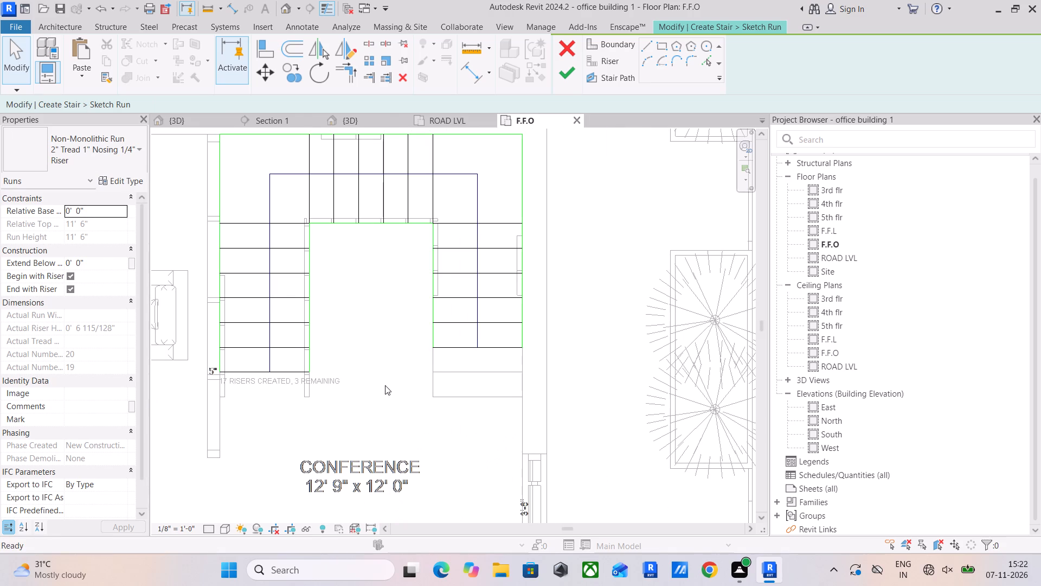
pyautogui.click(461, 351)
pyautogui.press('Escape')
pyautogui.press('Escape')
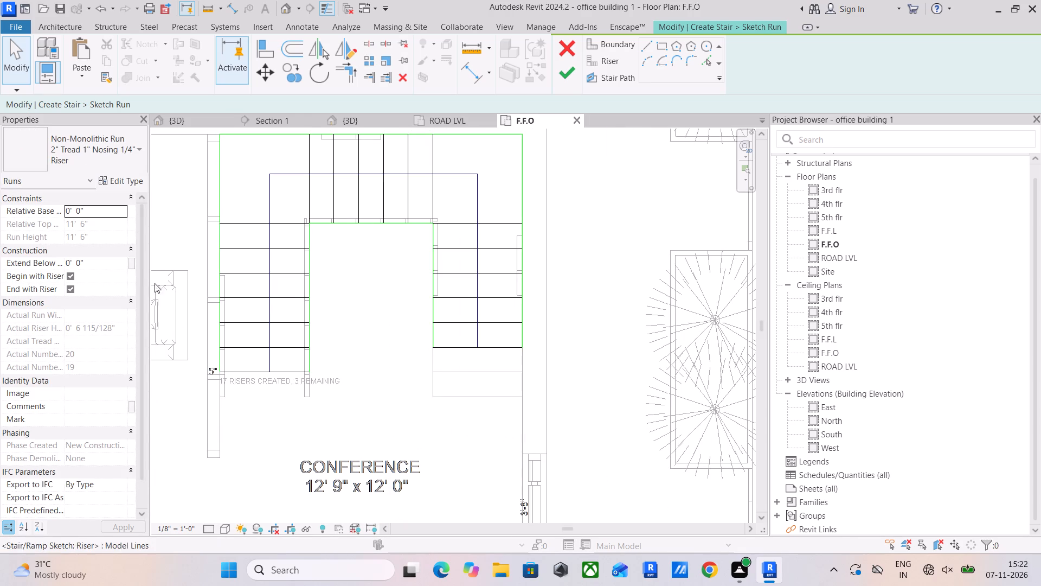
# Set the run's relative base height to 6" and finish both the run sketch and the stair edit.
pyautogui.click(110, 209)
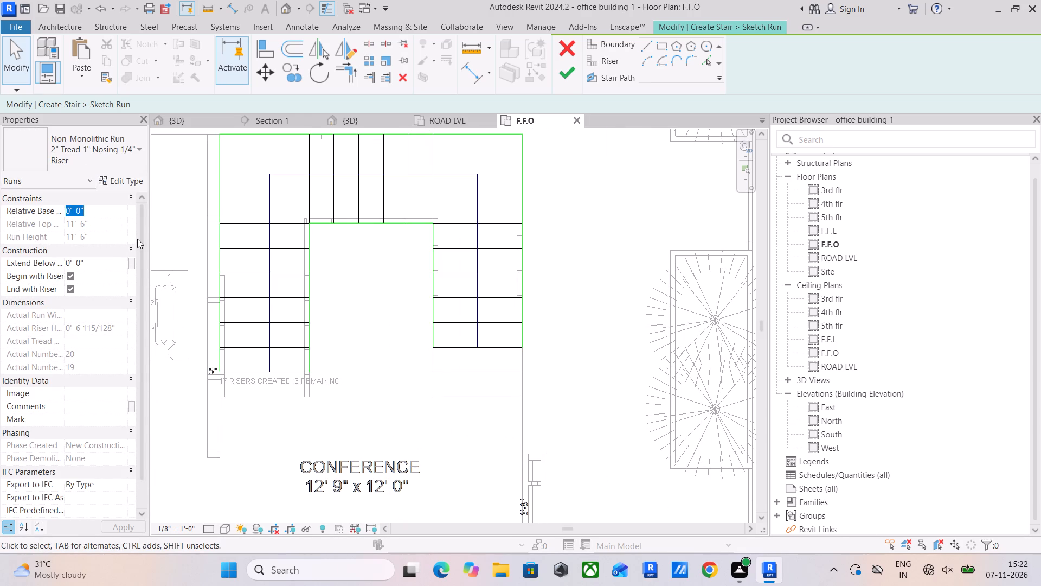
pyautogui.press('7')
pyautogui.press('BackSpace')
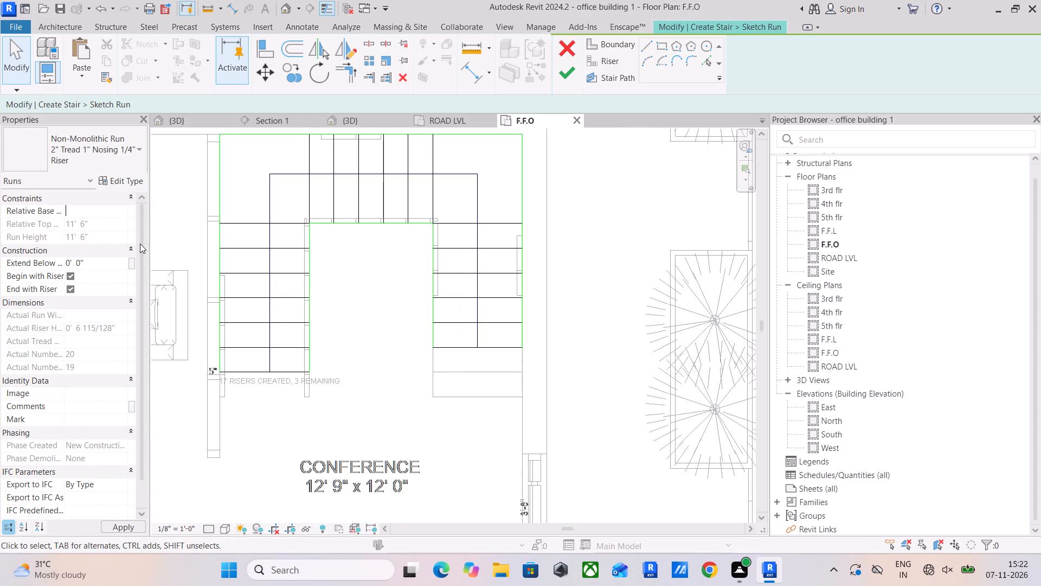
pyautogui.press('6')
pyautogui.hotkey('shift', '"')
pyautogui.press('Return')
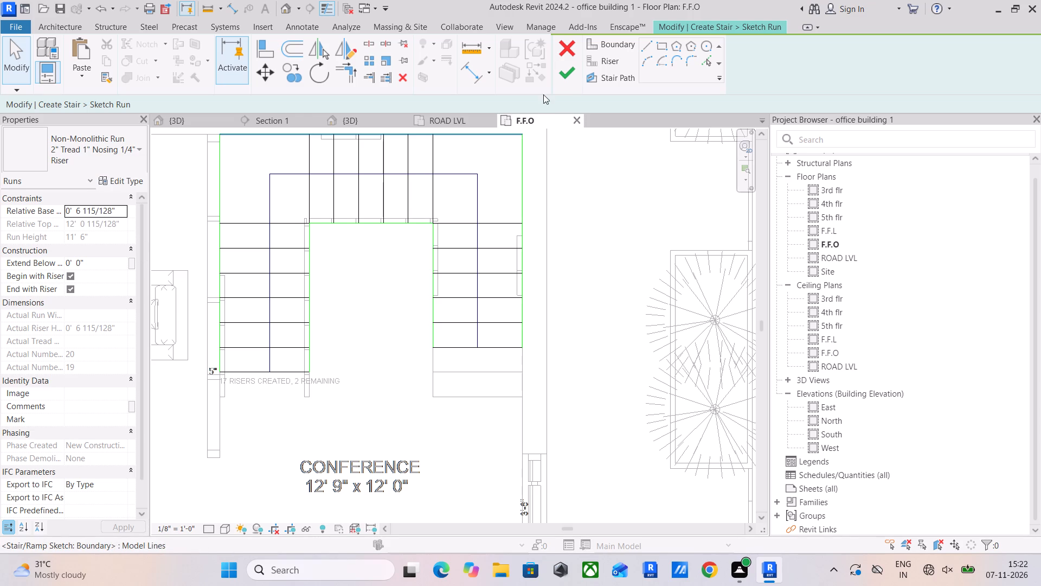
pyautogui.click(574, 75)
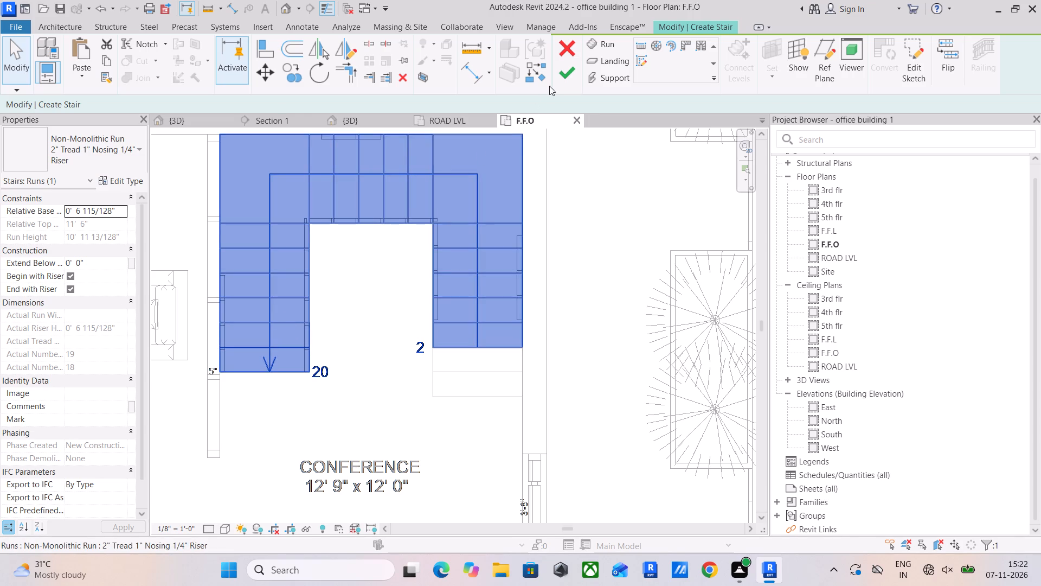
pyautogui.click(558, 74)
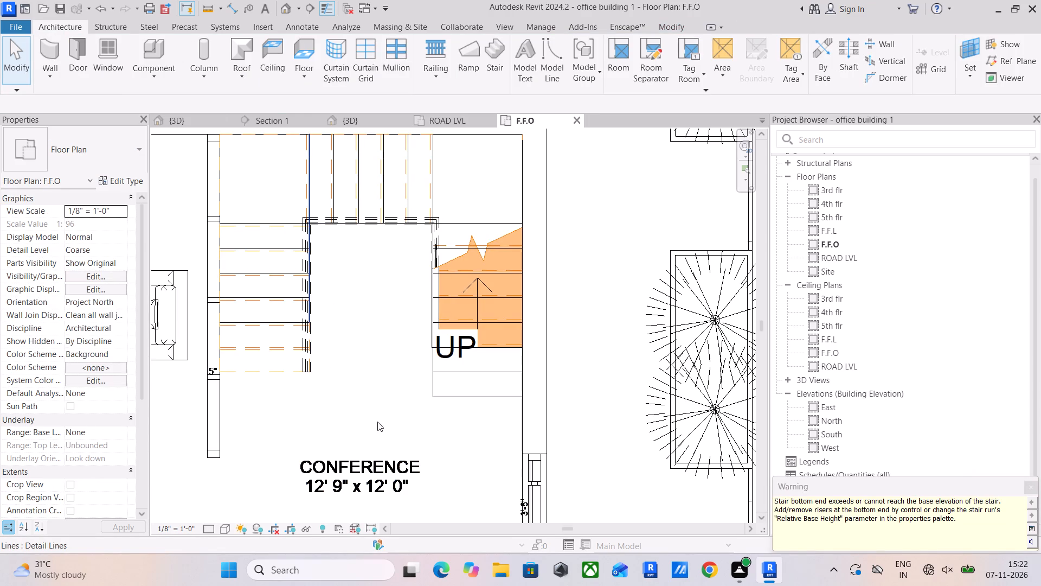
# Set the conference stair's base offset to 6" in the 3D view, accepting the change.
pyautogui.keyDown('shift'); pyautogui.moveTo(381, 425); pyautogui.dragTo(400, 387, button='middle'); pyautogui.keyUp('shift')
pyautogui.click(354, 126)
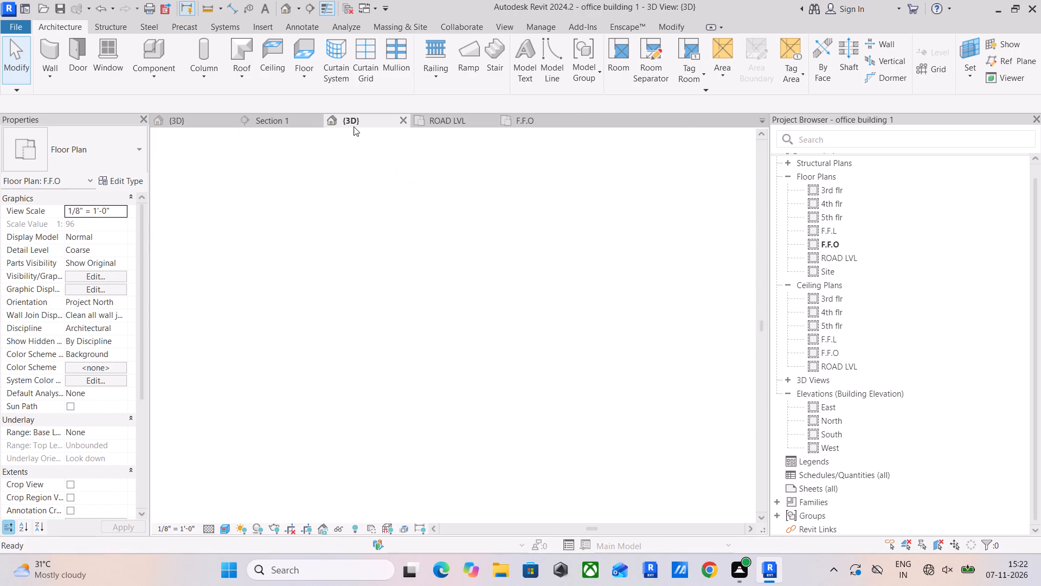
pyautogui.scroll(-2, 446, 304)
pyautogui.scroll(3, 506, 413)
pyautogui.keyDown('shift'); pyautogui.moveTo(507, 415); pyautogui.dragTo(547, 369, button='middle'); pyautogui.keyUp('shift')
pyautogui.moveTo(567, 384); pyautogui.dragTo(516, 422, button='middle')
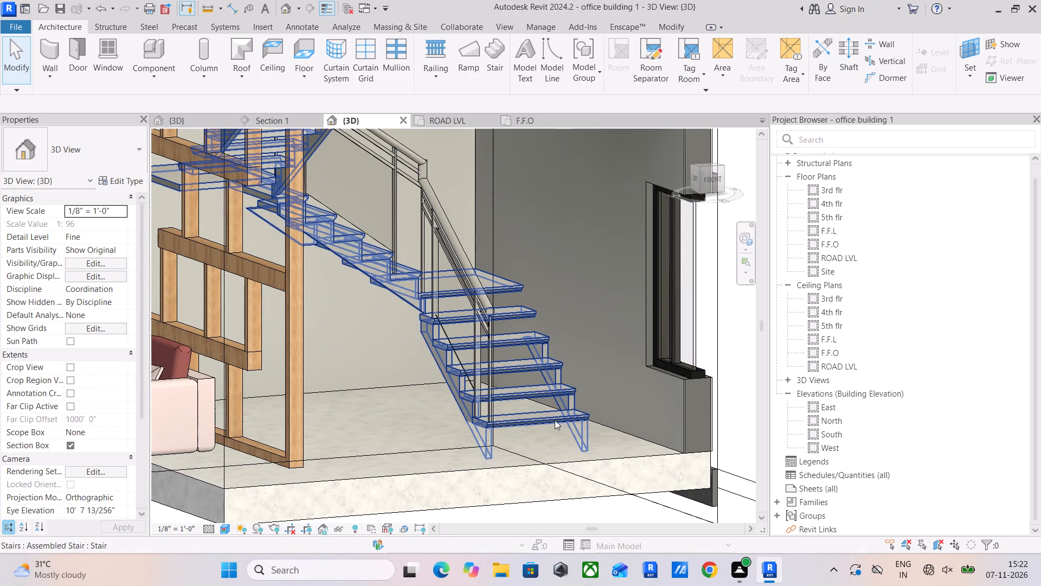
pyautogui.click(539, 417)
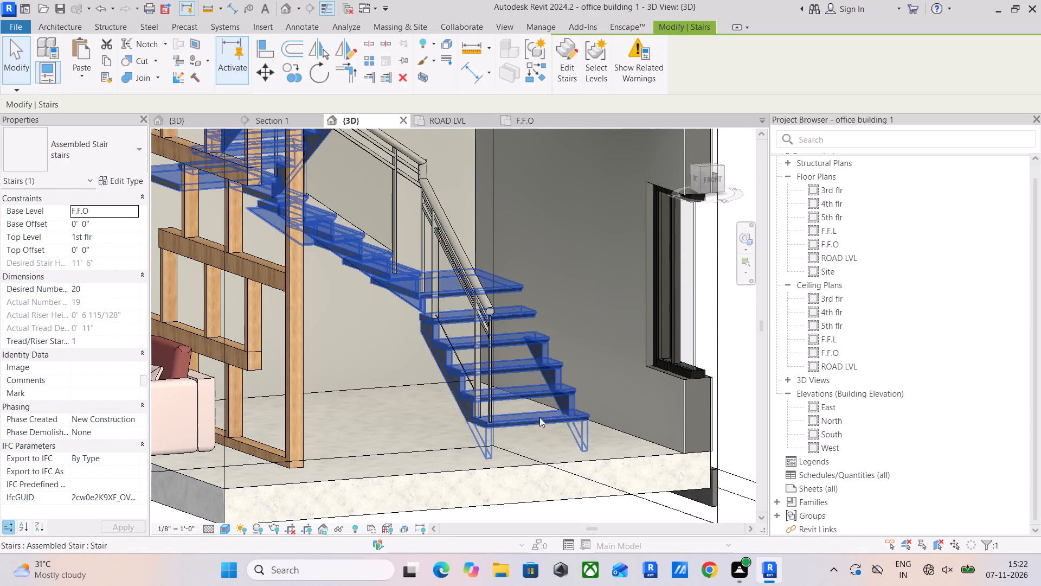
pyautogui.click(117, 221)
pyautogui.write('6"')
pyautogui.press('Return')
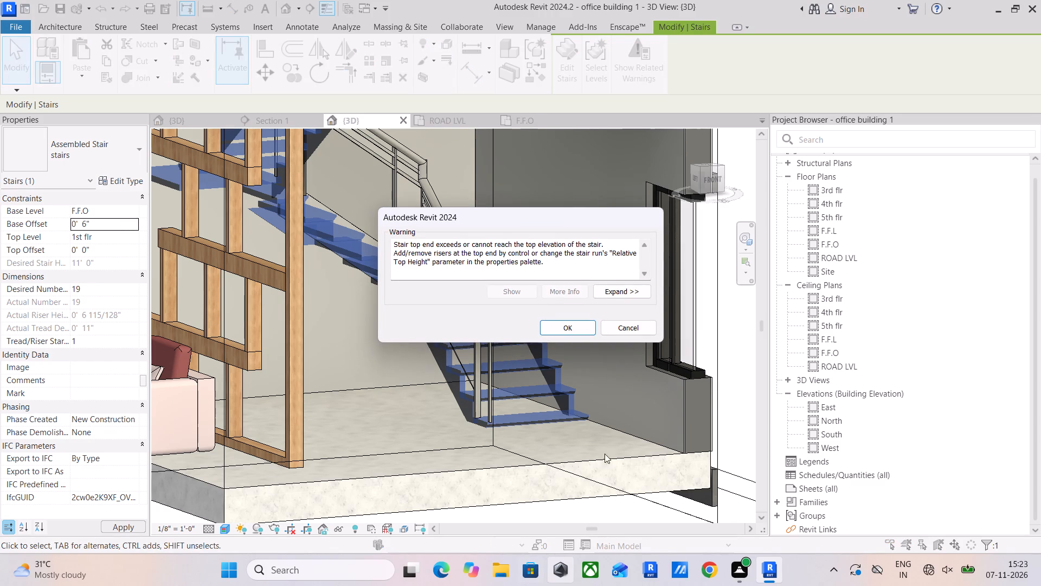
pyautogui.click(557, 332)
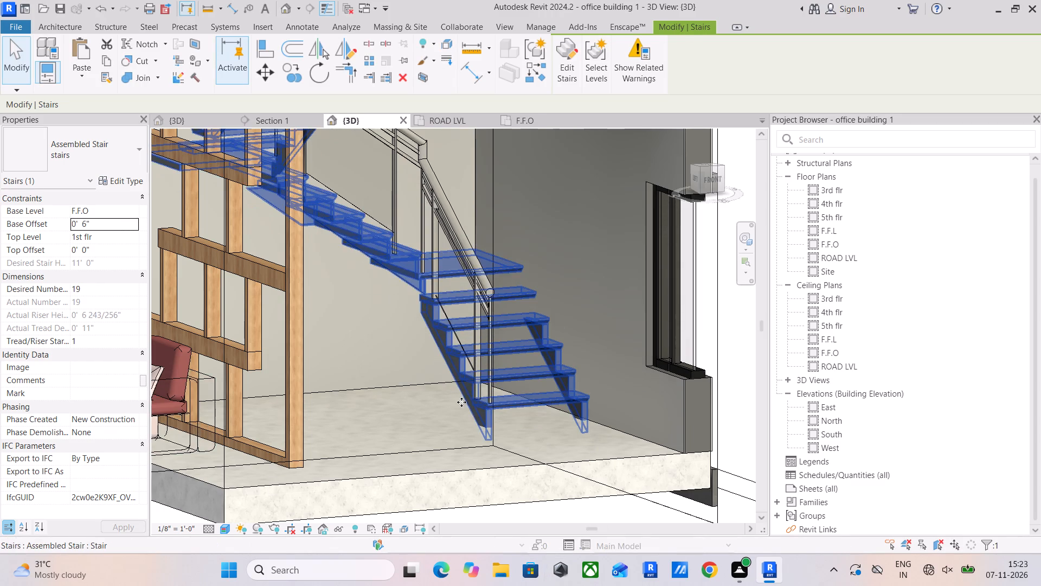
# Examine in 3D how the conference stair's upper flight meets the 1st floor slab and the edge of its opening.
pyautogui.scroll(-4, 461, 402)
pyautogui.moveTo(461, 402); pyautogui.dragTo(512, 532, button='middle')
pyautogui.scroll(3, 401, 319)
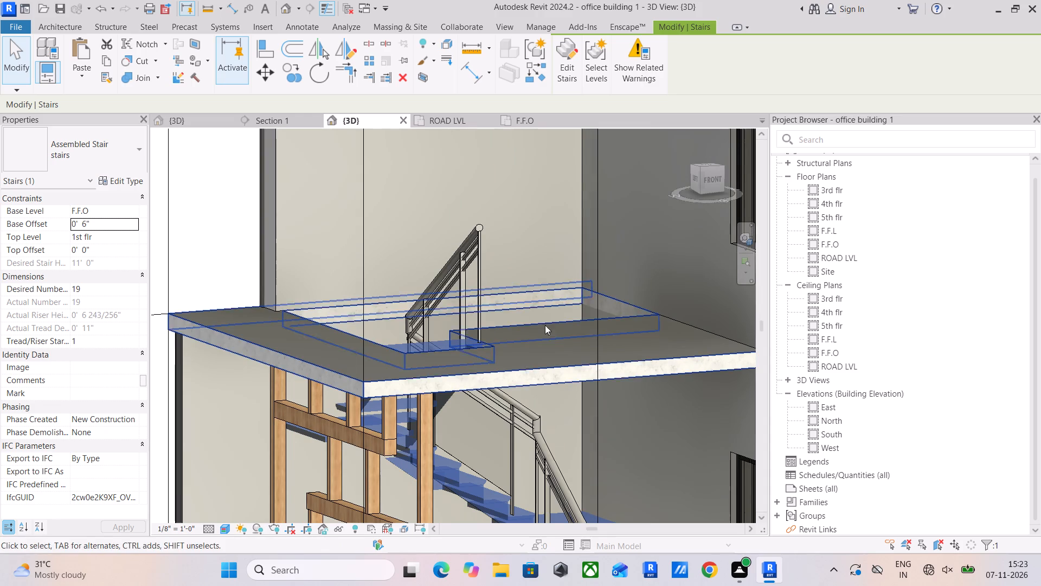
pyautogui.keyDown('shift'); pyautogui.moveTo(464, 415); pyautogui.dragTo(576, 493, button='middle'); pyautogui.keyUp('shift')
pyautogui.moveTo(578, 482); pyautogui.dragTo(532, 366, button='middle')
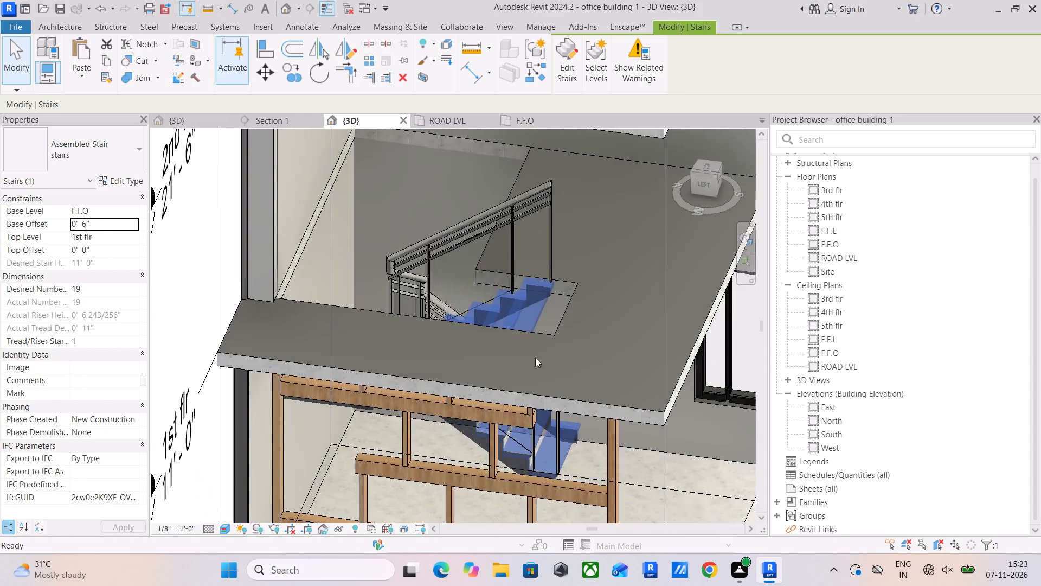
pyautogui.scroll(3, 548, 327)
pyautogui.keyDown('shift'); pyautogui.moveTo(547, 341); pyautogui.dragTo(645, 321, button='middle'); pyautogui.keyUp('shift')
pyautogui.moveTo(640, 322); pyautogui.dragTo(475, 483, button='middle')
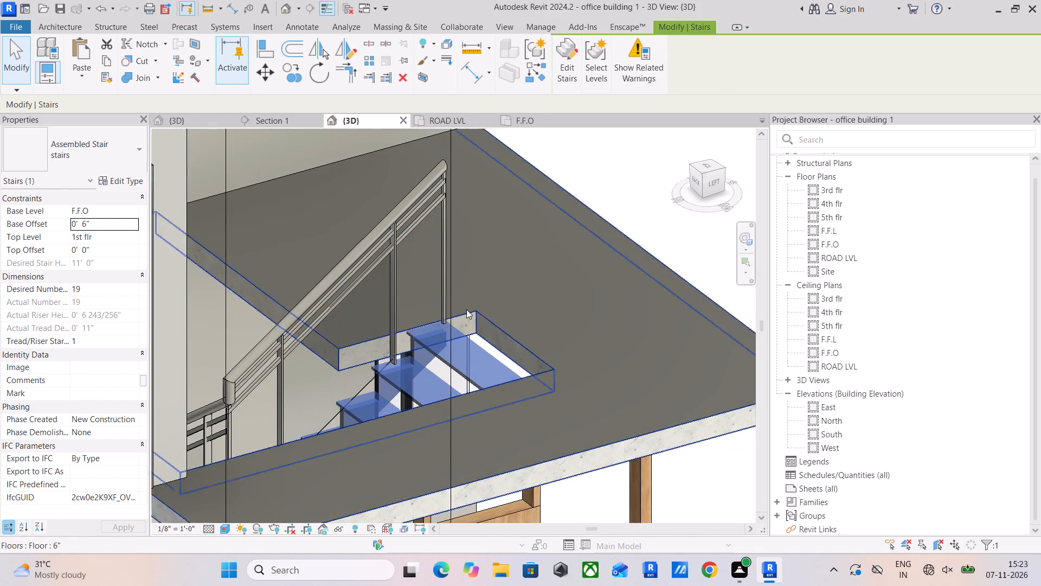
pyautogui.scroll(4, 469, 313)
pyautogui.click(523, 345)
pyautogui.scroll(-3, 530, 355)
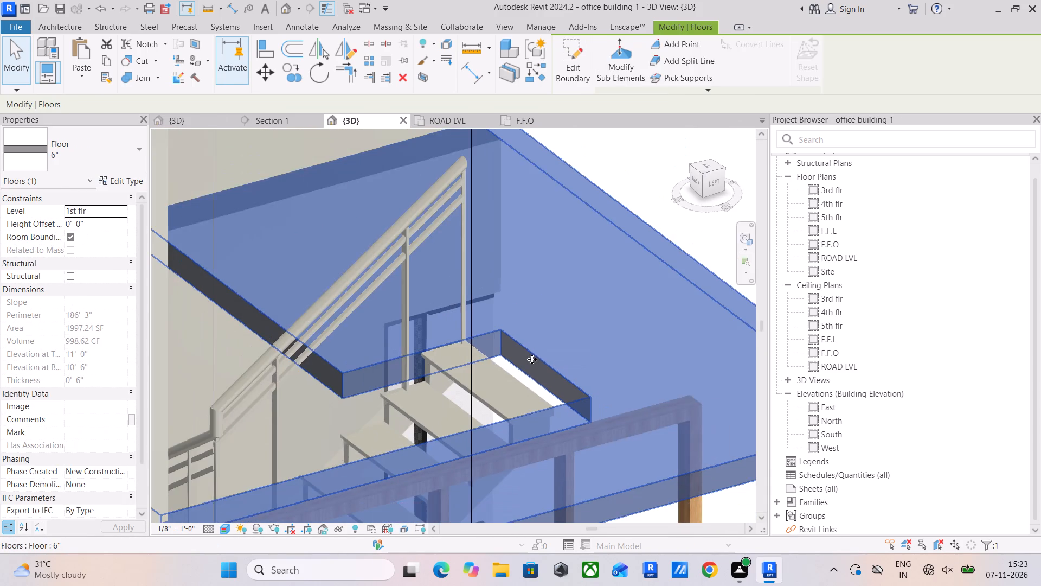
pyautogui.moveTo(532, 359); pyautogui.dragTo(526, 371, button='middle')
pyautogui.scroll(-3, 529, 370)
pyautogui.moveTo(539, 371); pyautogui.dragTo(468, 391, button='middle')
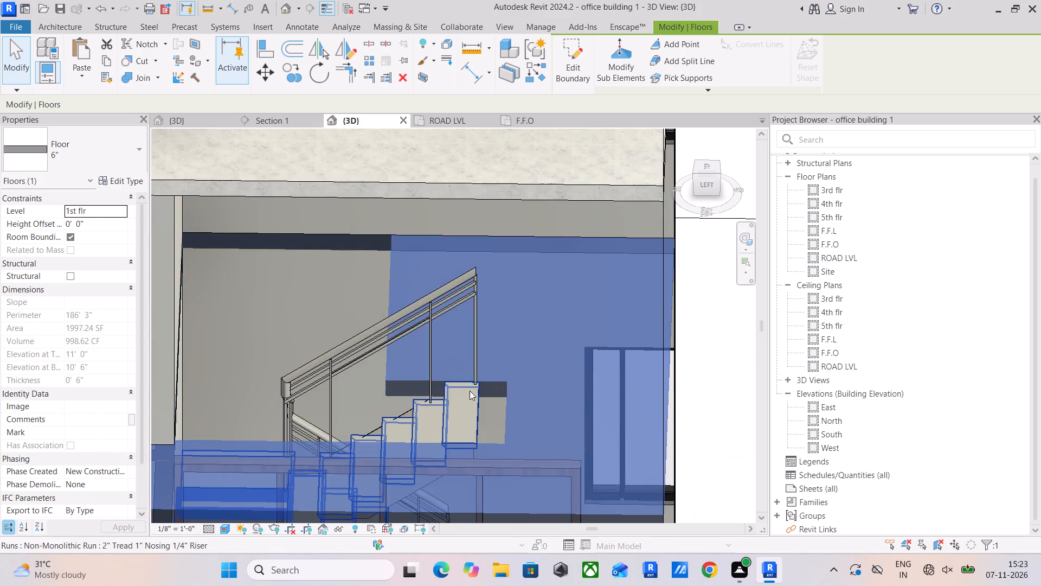
pyautogui.moveTo(471, 390); pyautogui.dragTo(497, 375, button='middle')
# Edit the shaft opening's sketch, moving the short end boundary back to the stair's last tread edge at 2' 6", and finish it.
pyautogui.click(407, 240)
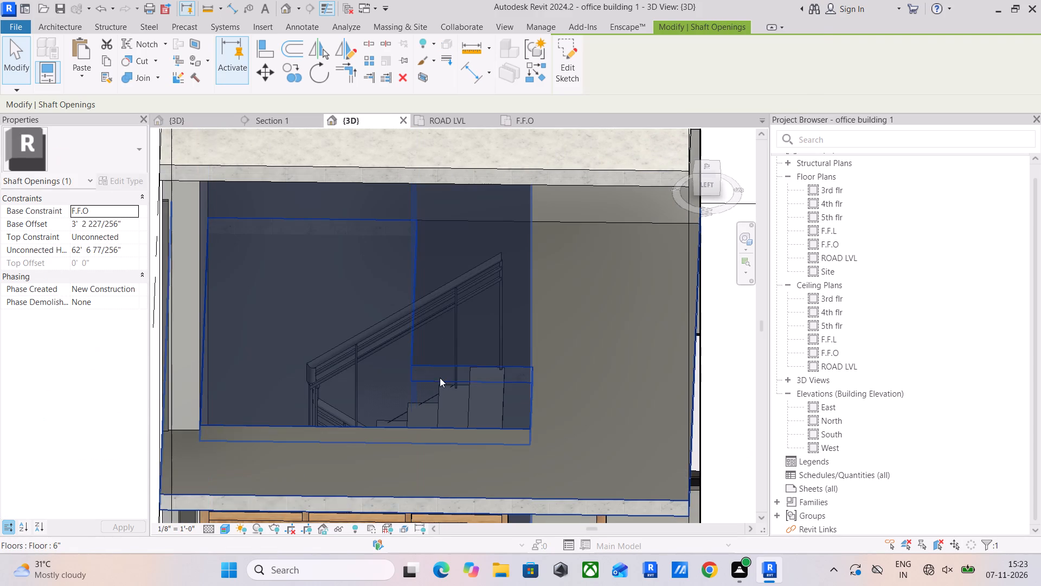
pyautogui.click(571, 49)
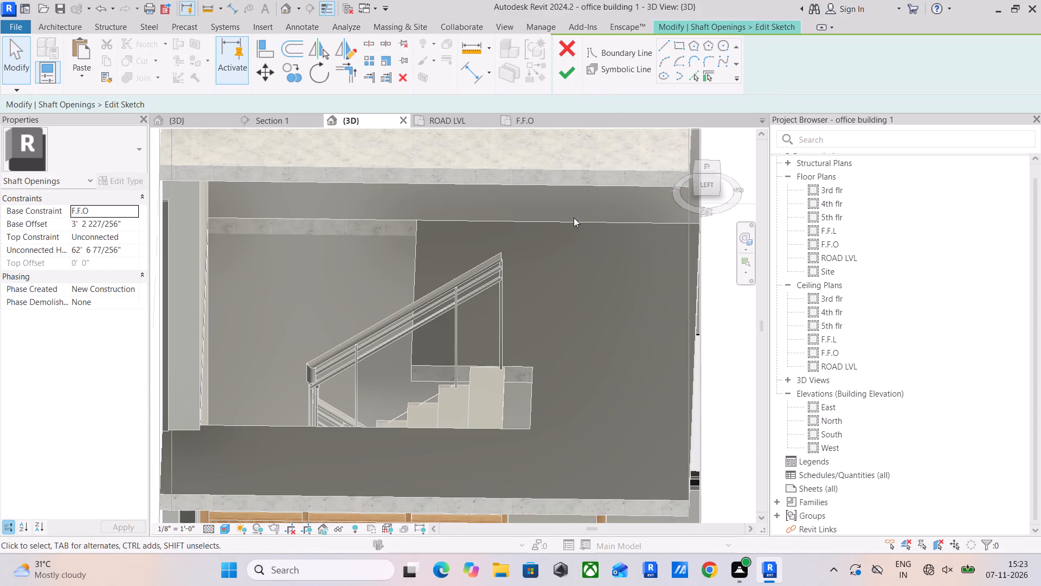
pyautogui.click(704, 168)
pyautogui.scroll(10, 468, 353)
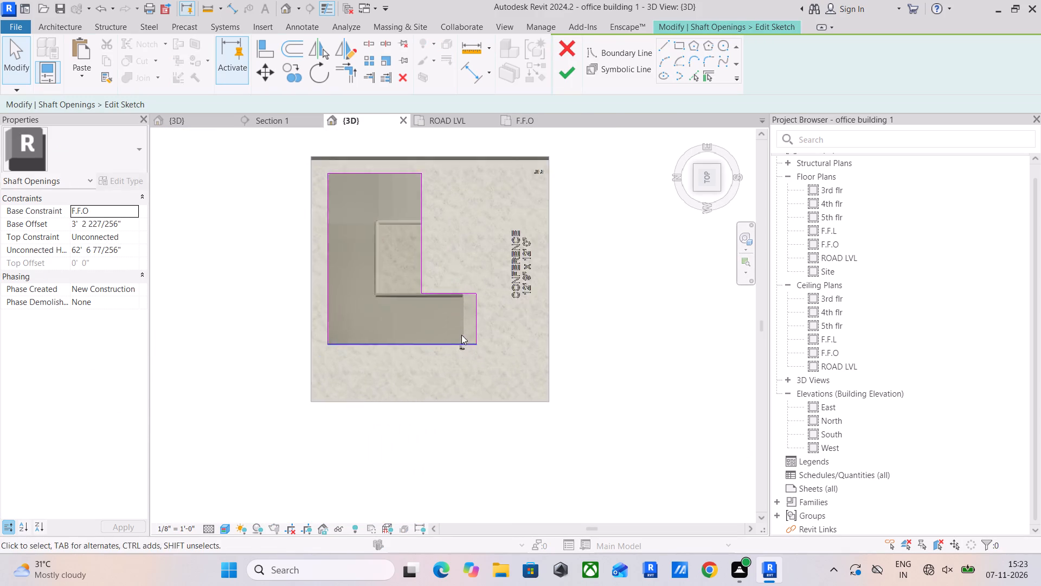
pyautogui.scroll(1, 461, 335)
pyautogui.click(483, 309)
pyautogui.scroll(4, 480, 310)
pyautogui.moveTo(484, 305); pyautogui.dragTo(464, 311)
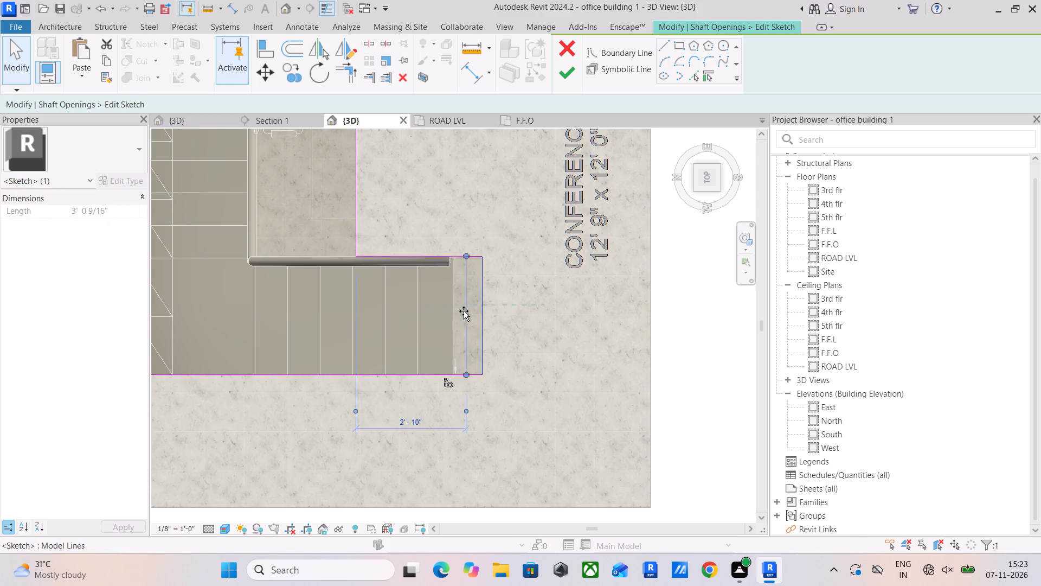
pyautogui.moveTo(464, 311); pyautogui.dragTo(454, 311)
pyautogui.click(566, 75)
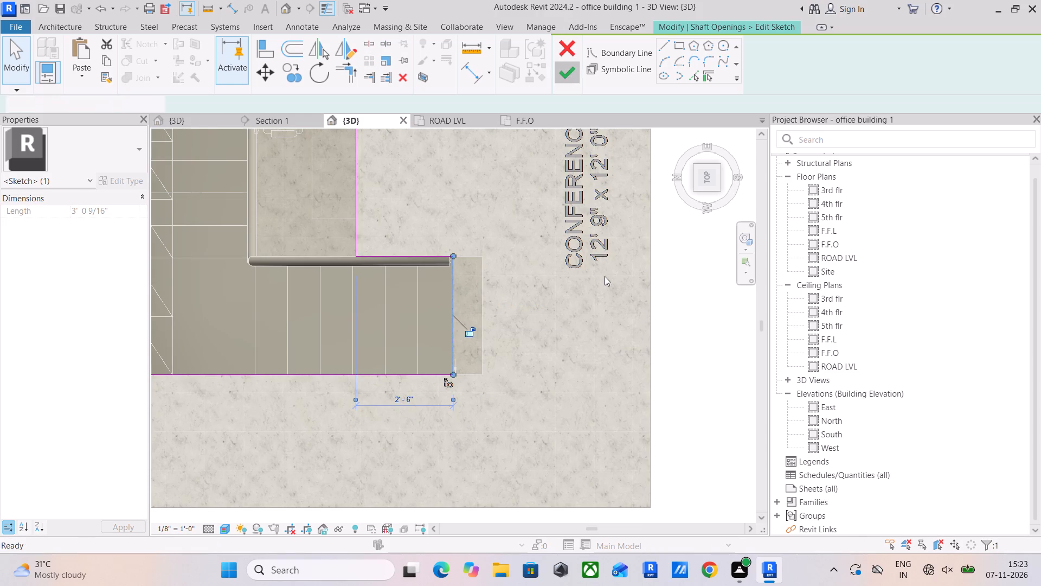
# Examine the shaft opening across the floors and the F.F.O conference stair behind the wooden partition.
pyautogui.scroll(-9, 498, 310)
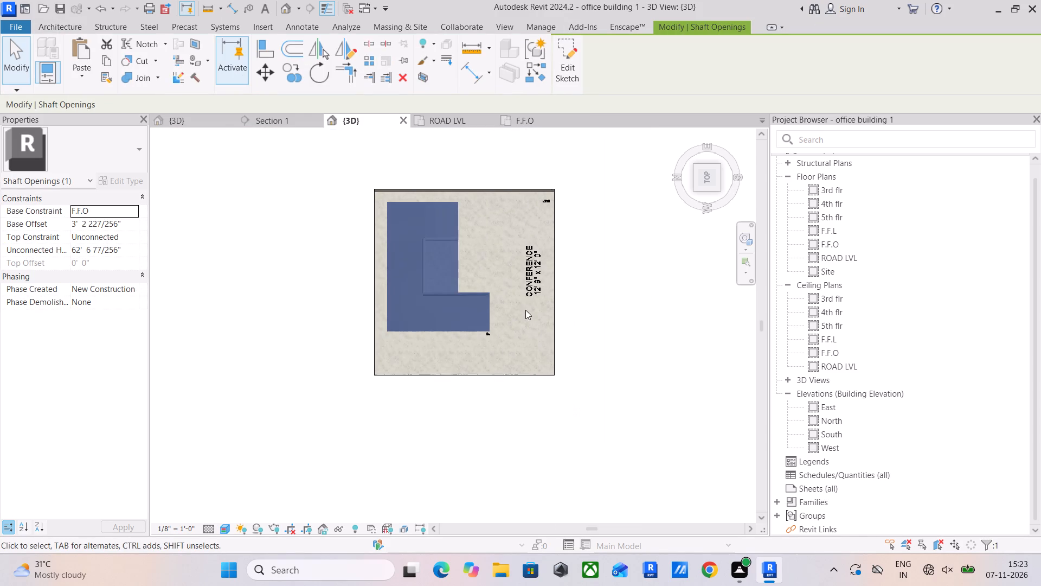
pyautogui.keyDown('shift'); pyautogui.moveTo(545, 336); pyautogui.dragTo(502, 165, button='middle'); pyautogui.keyUp('shift')
pyautogui.scroll(1, 459, 288)
pyautogui.moveTo(459, 288); pyautogui.dragTo(490, 205, button='middle')
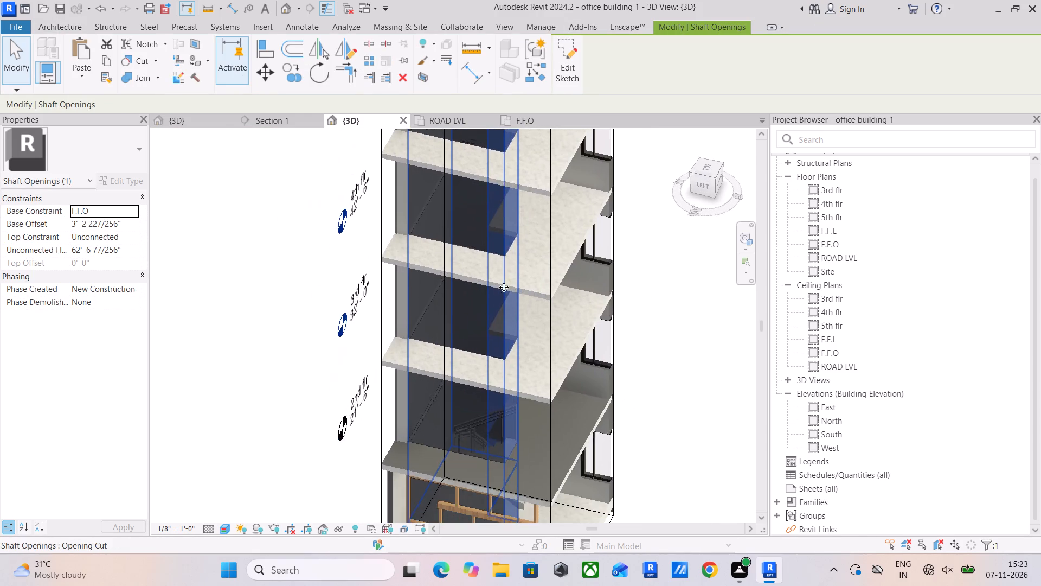
pyautogui.scroll(4, 487, 328)
pyautogui.moveTo(500, 332); pyautogui.dragTo(550, 269, button='middle')
pyautogui.moveTo(536, 390); pyautogui.dragTo(595, 119, button='middle')
pyautogui.keyDown('shift'); pyautogui.moveTo(579, 298); pyautogui.dragTo(589, 245, button='middle'); pyautogui.keyUp('shift')
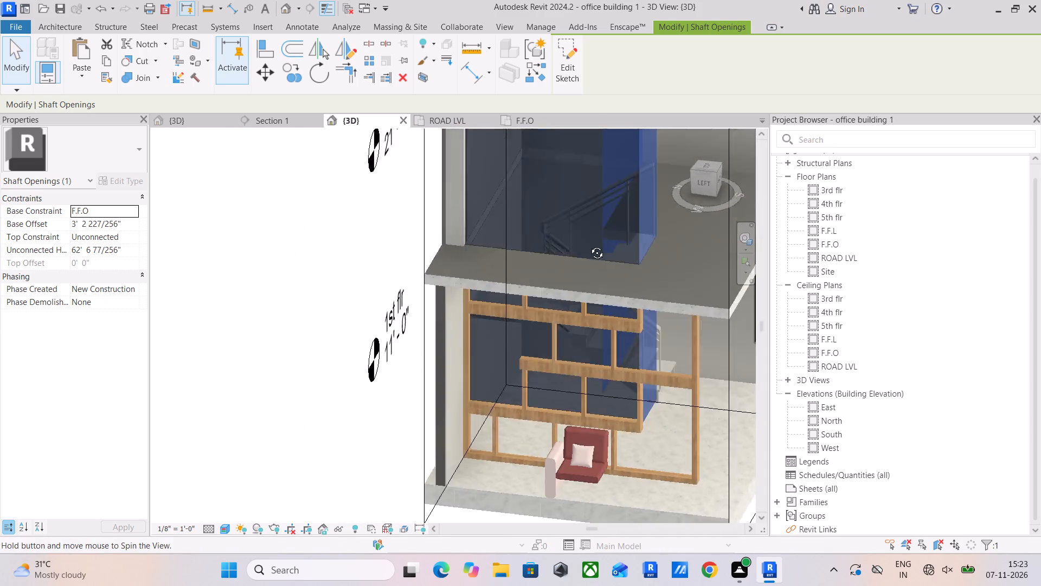
pyautogui.keyDown('shift'); pyautogui.moveTo(589, 245); pyautogui.dragTo(574, 206, button='middle'); pyautogui.keyUp('shift')
pyautogui.moveTo(598, 250); pyautogui.dragTo(523, 151, button='middle')
pyautogui.scroll(4, 634, 402)
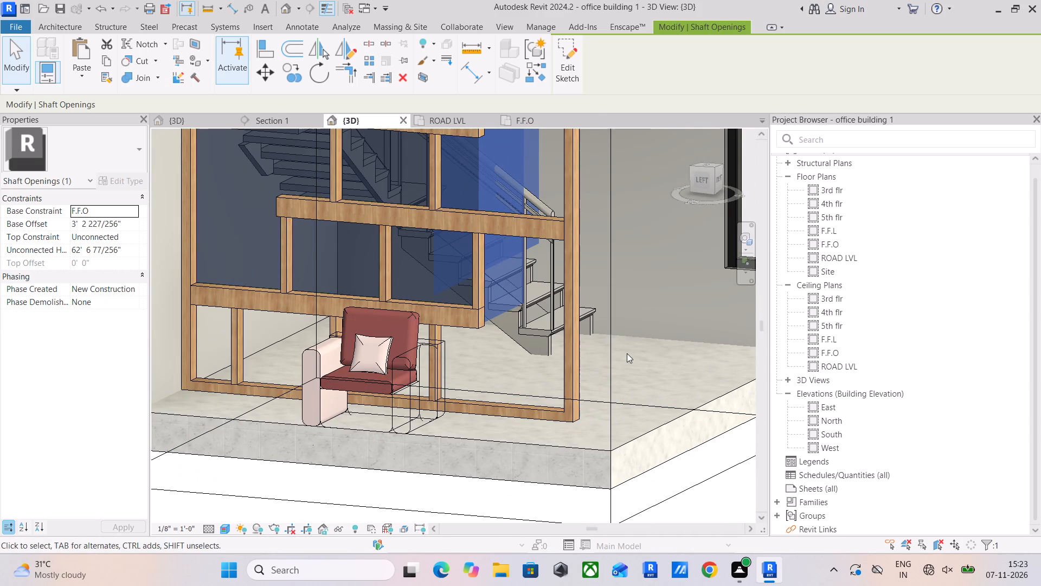
pyautogui.click(695, 368)
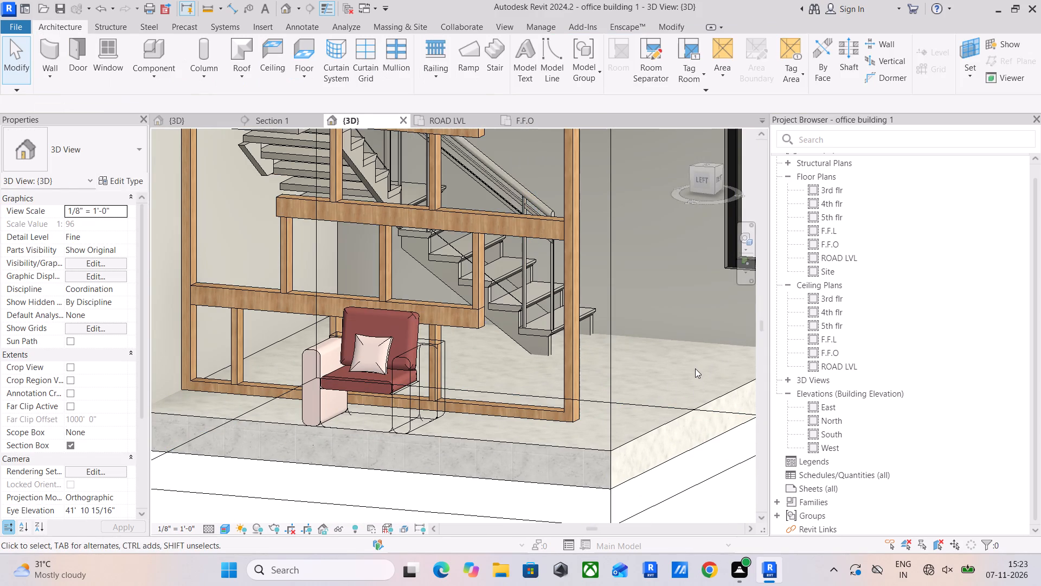
pyautogui.moveTo(687, 394); pyautogui.dragTo(685, 437, button='middle')
pyautogui.scroll(-3, 637, 386)
pyautogui.moveTo(637, 385); pyautogui.dragTo(650, 399, button='middle')
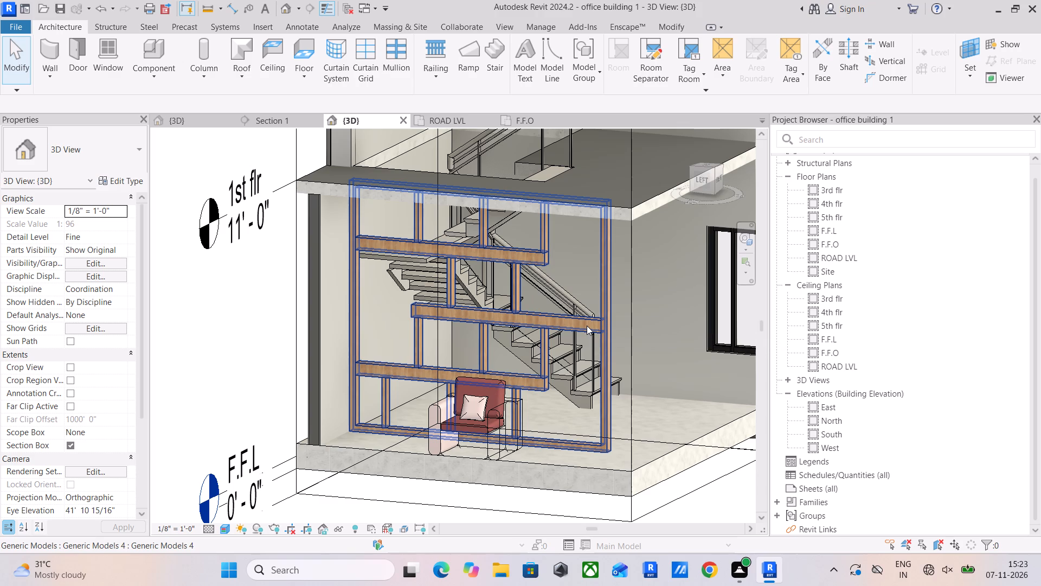
pyautogui.click(496, 415)
pyautogui.click(673, 405)
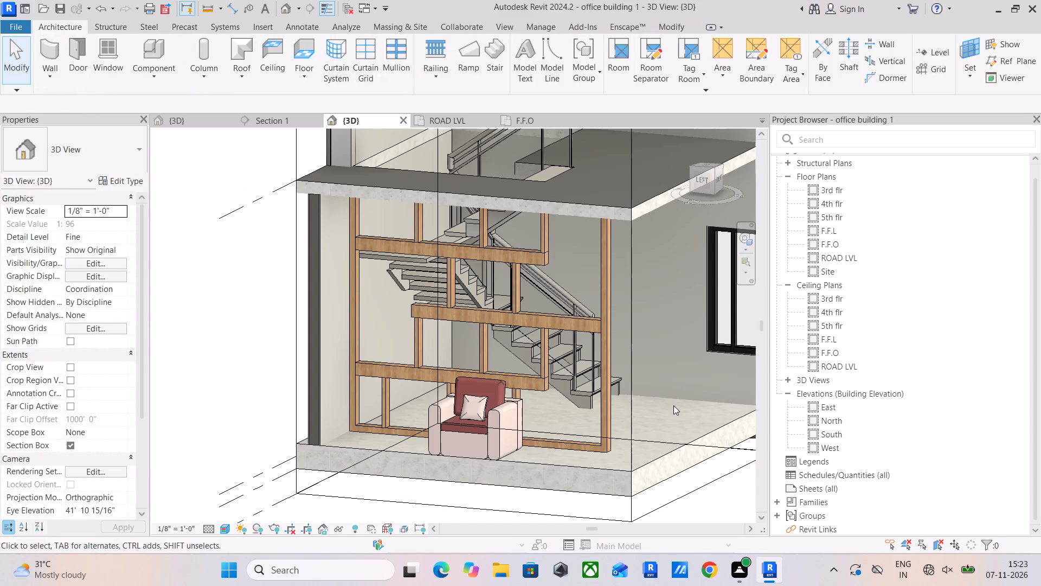
# Create a new material named stairs from the Tread Material setting of the conference stair's 2" Tread 1" Nosing 1/4" Riser run type.
pyautogui.moveTo(640, 393); pyautogui.dragTo(629, 427, button='middle')
pyautogui.scroll(3, 611, 419)
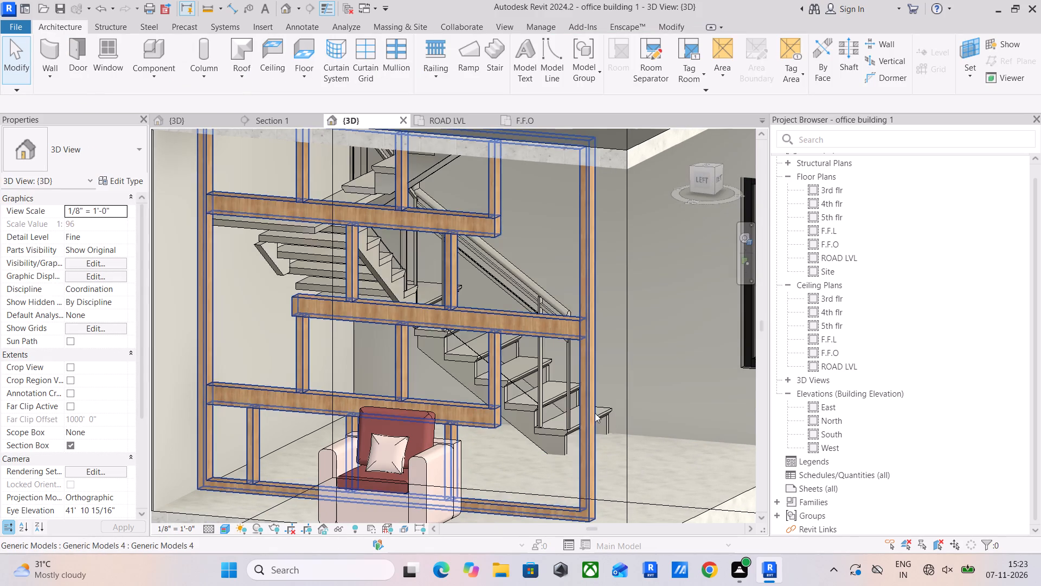
pyautogui.click(599, 413)
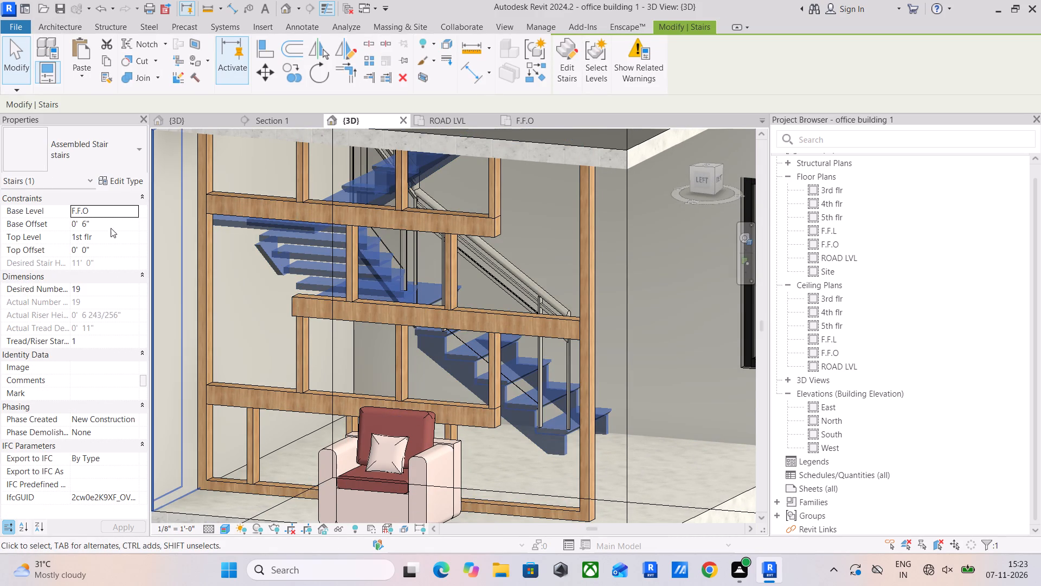
pyautogui.click(119, 181)
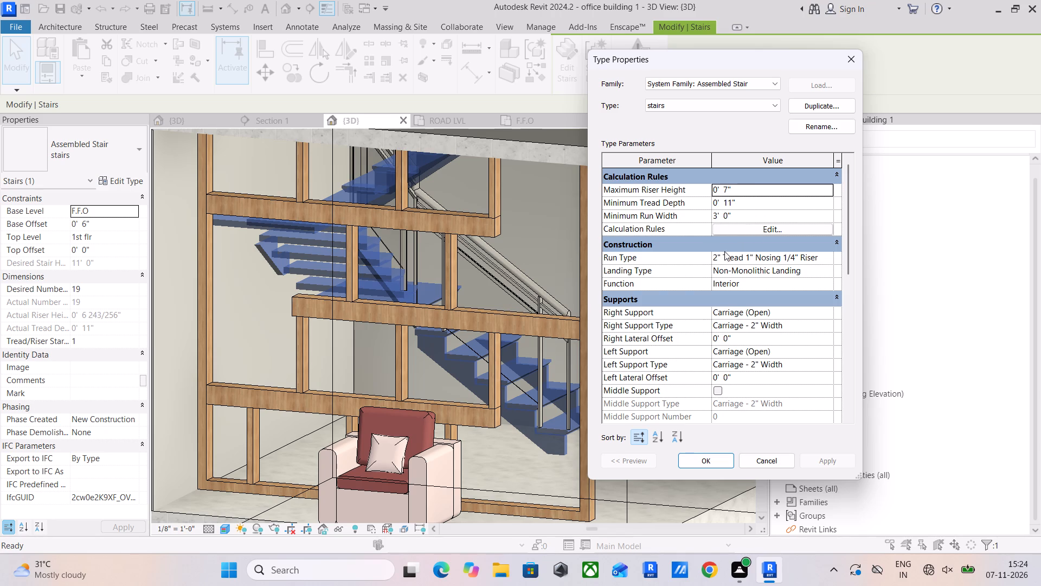
pyautogui.click(824, 255)
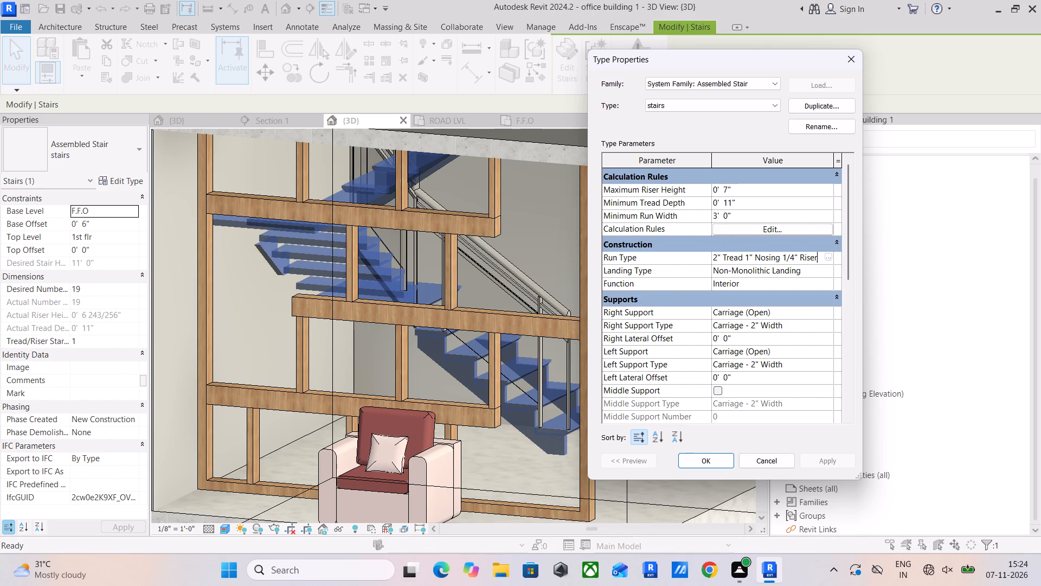
pyautogui.click(825, 256)
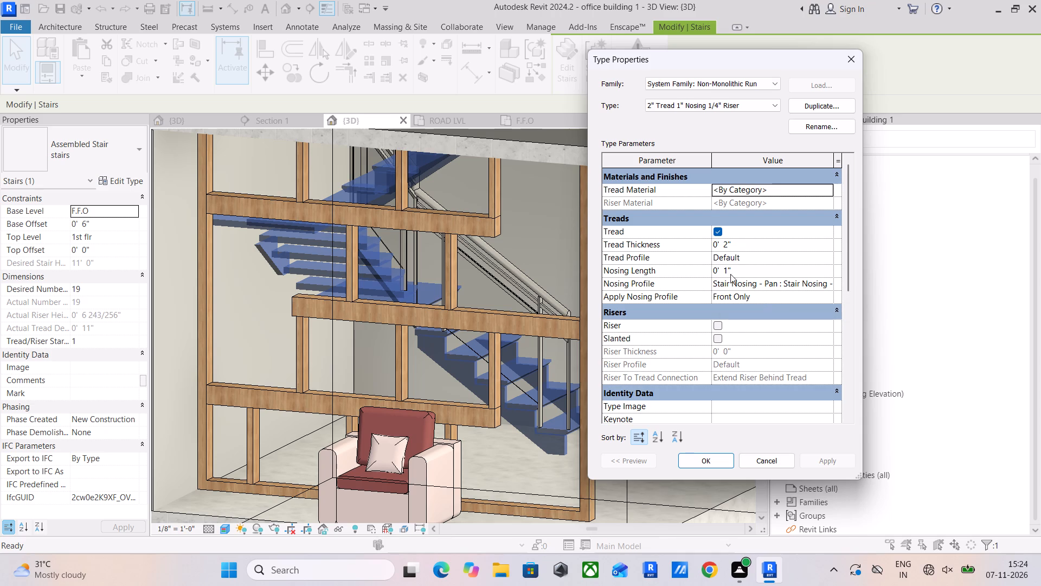
pyautogui.click(824, 186)
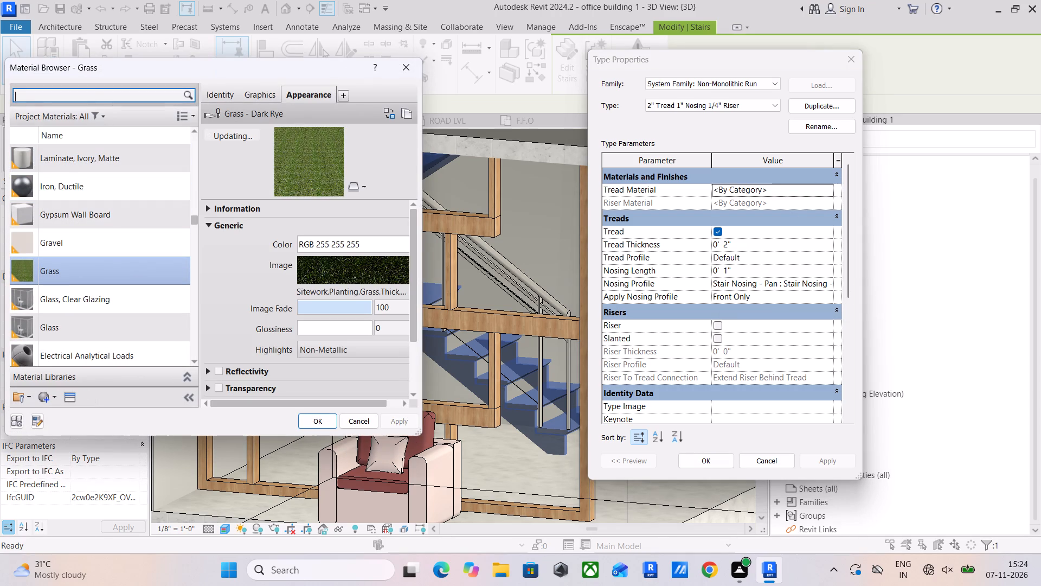
pyautogui.click(43, 399)
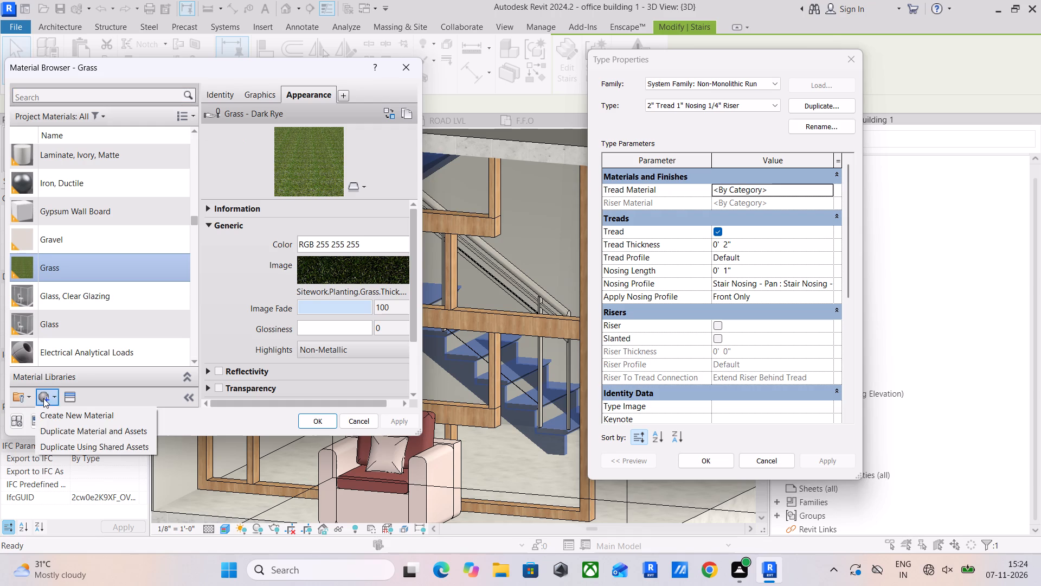
pyautogui.click(73, 413)
pyautogui.rightClick(91, 239)
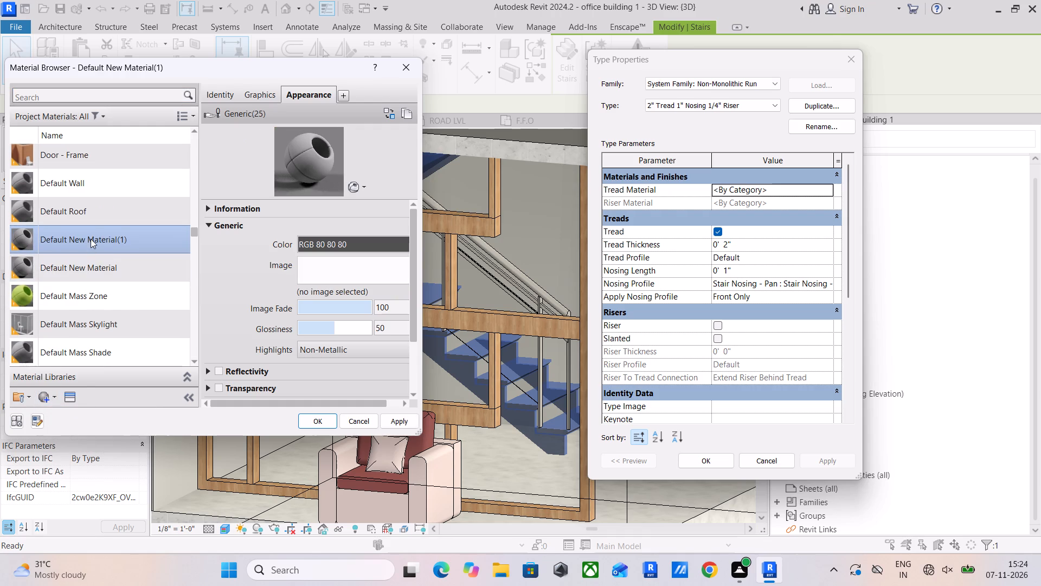
pyautogui.click(147, 265)
pyautogui.write('stai')
pyautogui.press('r')
pyautogui.press('s')
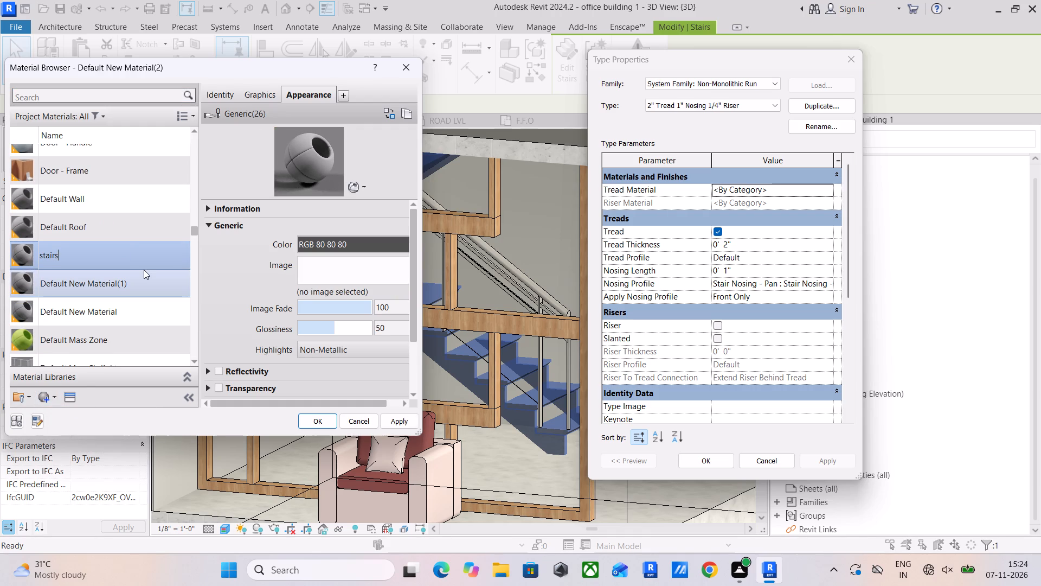
pyautogui.press('Return')
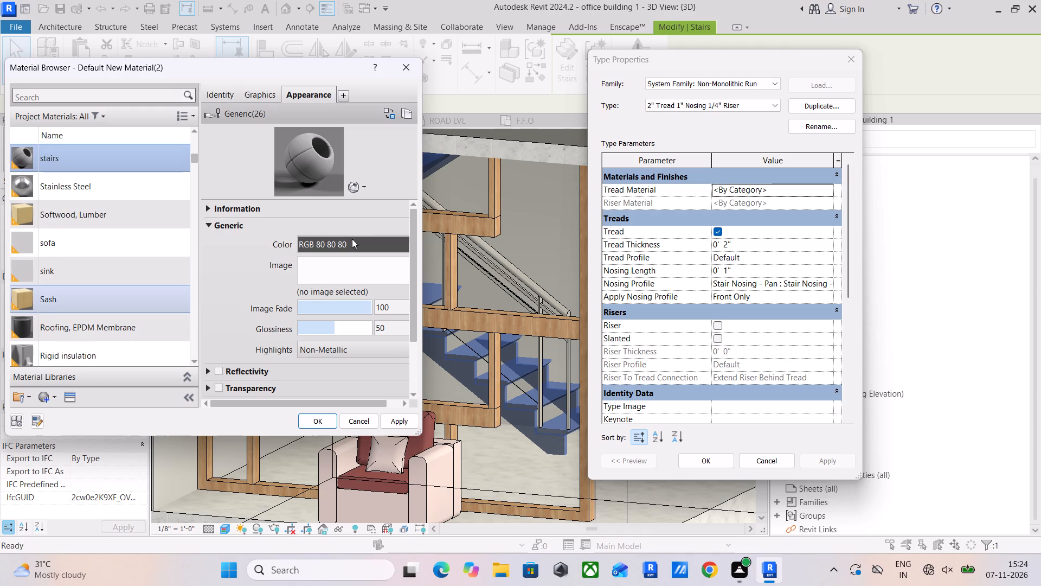
# Replace the stairs material's appearance with the Andiroba - Natural asset from the Appearance Library's Flooring: Wood category.
pyautogui.click(71, 391)
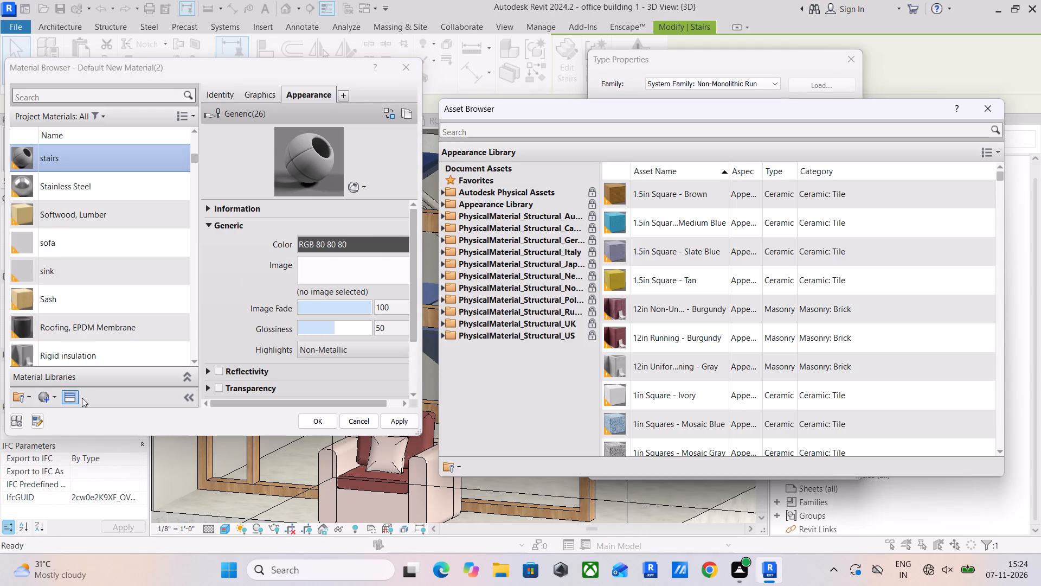
pyautogui.click(442, 206)
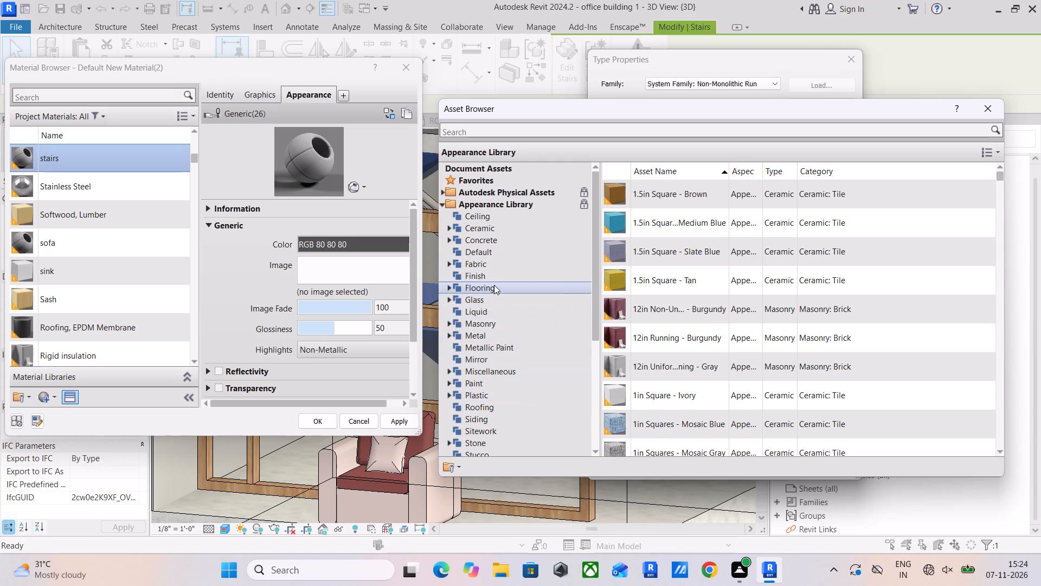
pyautogui.scroll(4, 494, 285)
pyautogui.scroll(-3, 491, 267)
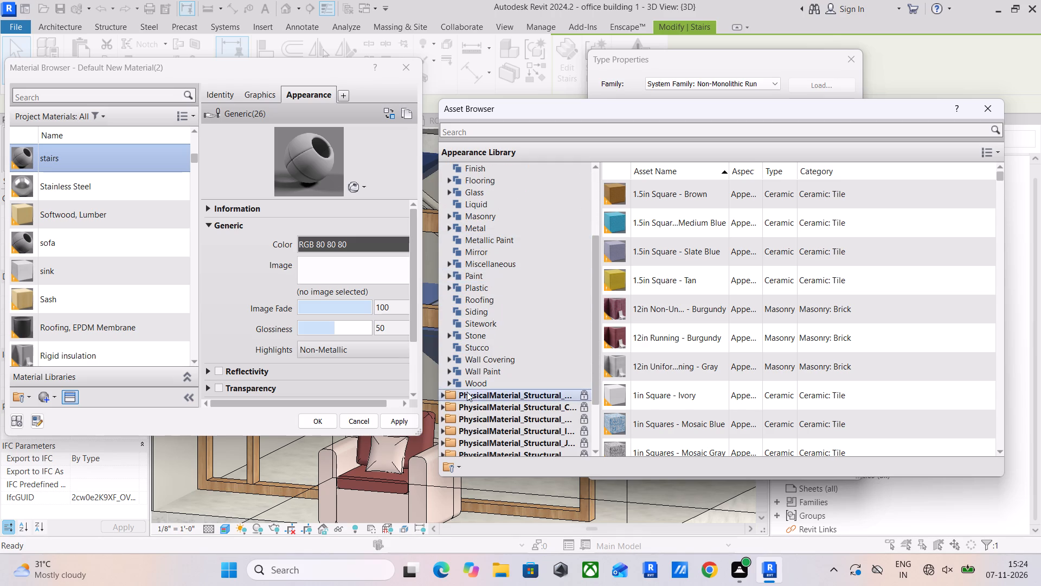
pyautogui.click(448, 385)
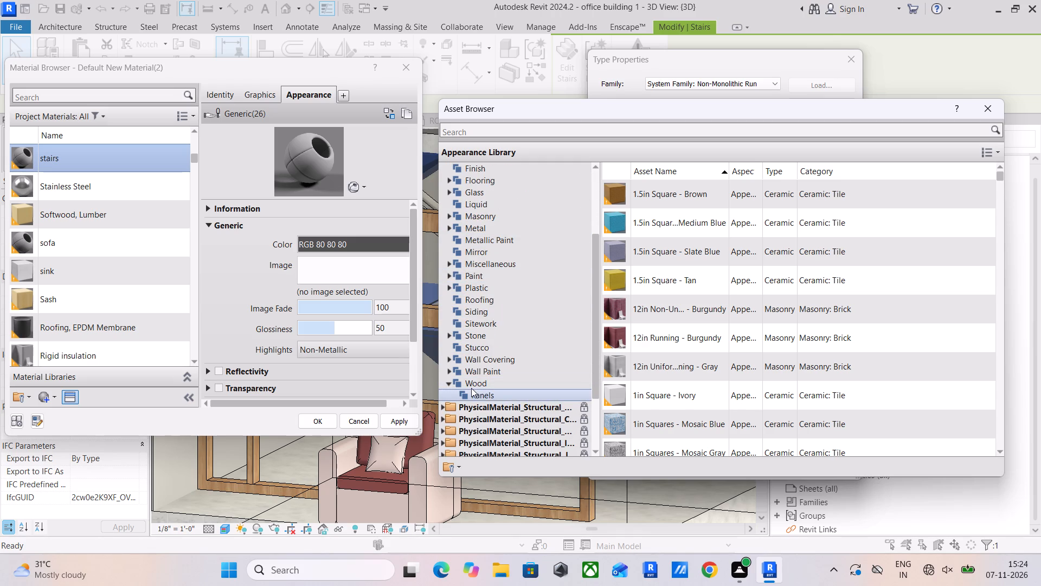
pyautogui.doubleClick(485, 391)
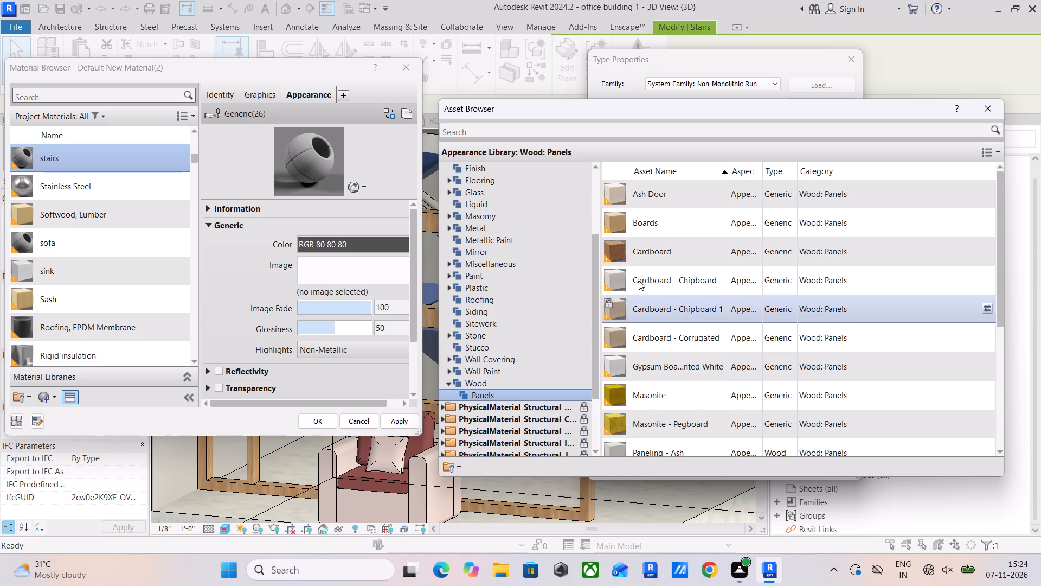
pyautogui.scroll(-5, 695, 328)
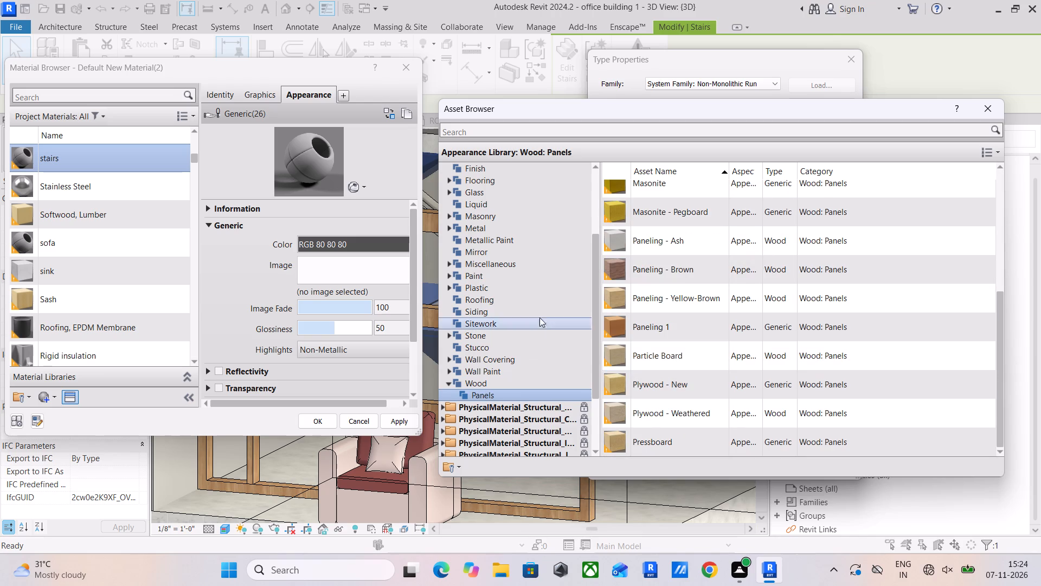
pyautogui.scroll(-4, 763, 353)
pyautogui.scroll(5, 697, 424)
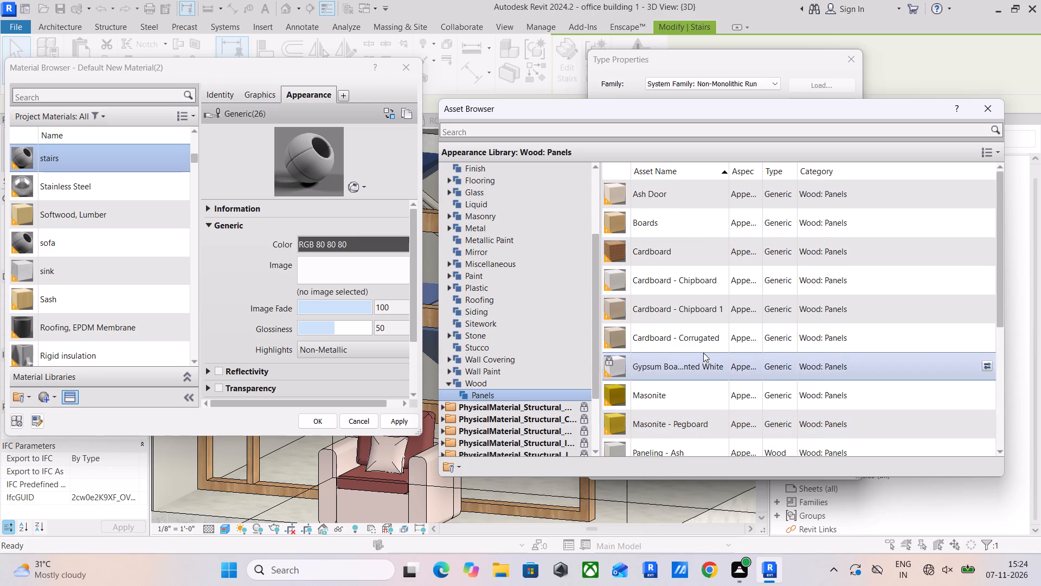
pyautogui.scroll(1, 486, 346)
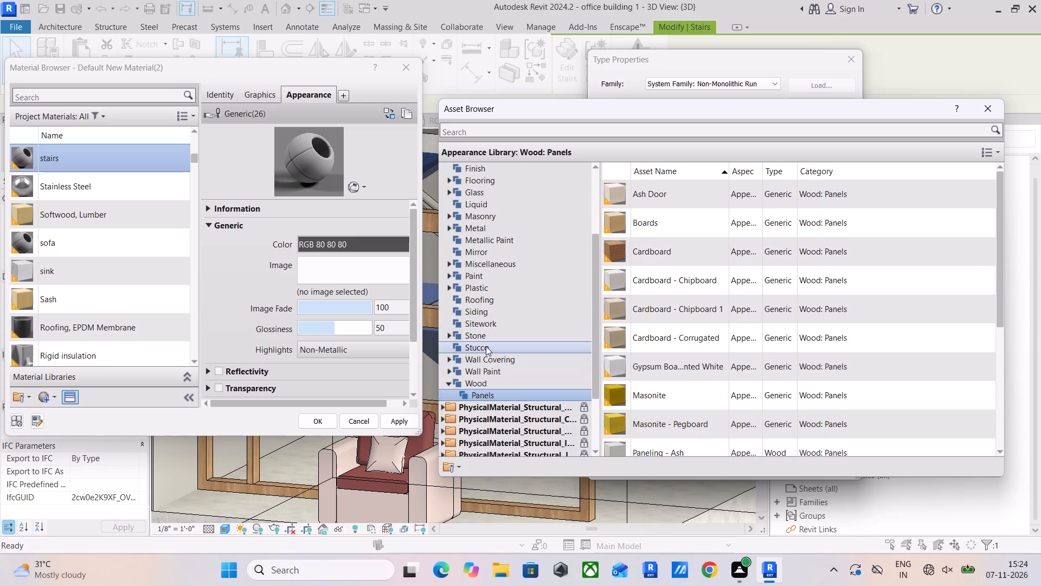
pyautogui.scroll(4, 486, 346)
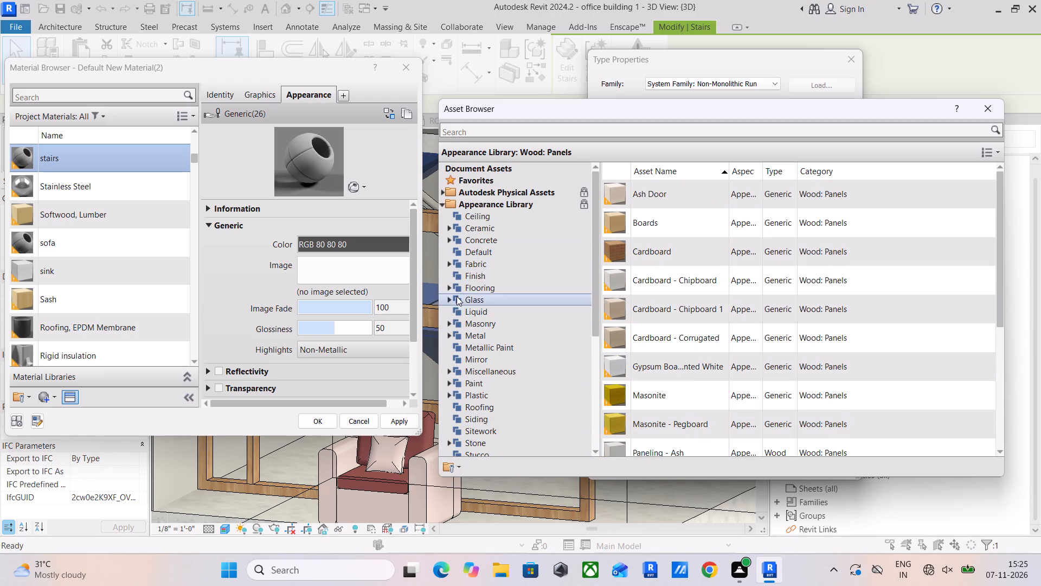
pyautogui.click(446, 286)
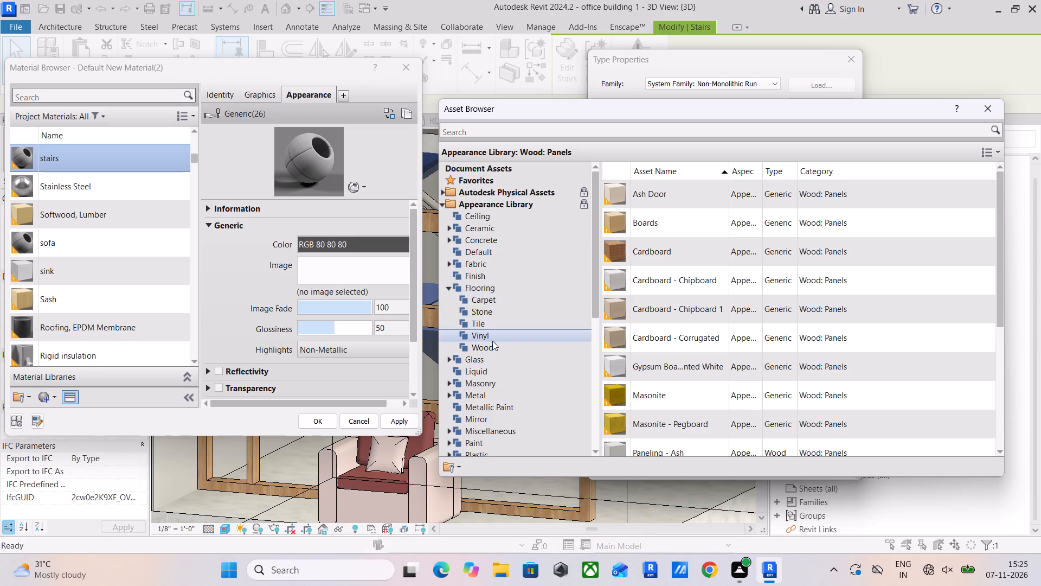
pyautogui.click(492, 347)
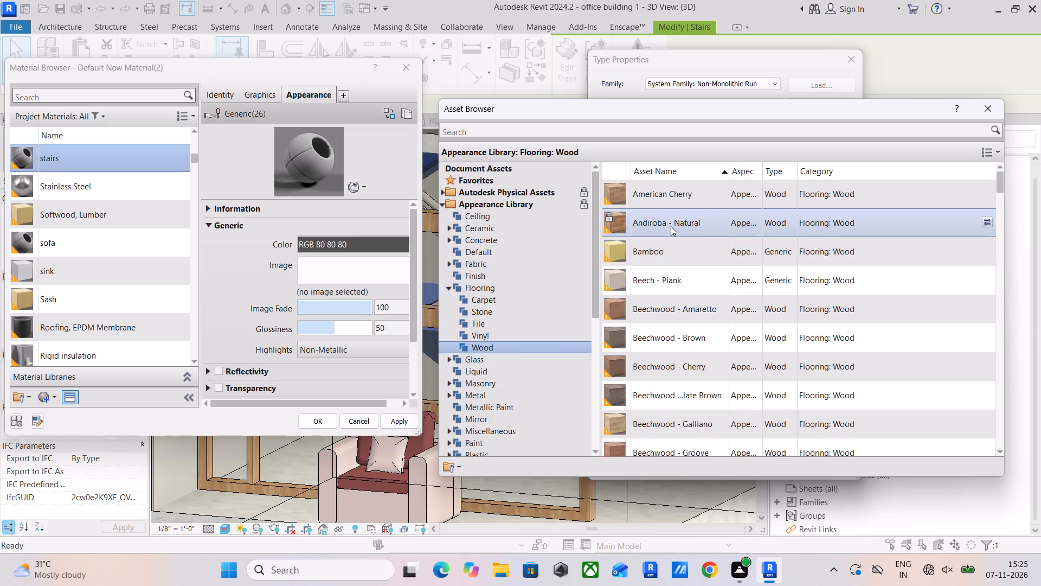
pyautogui.click(671, 226)
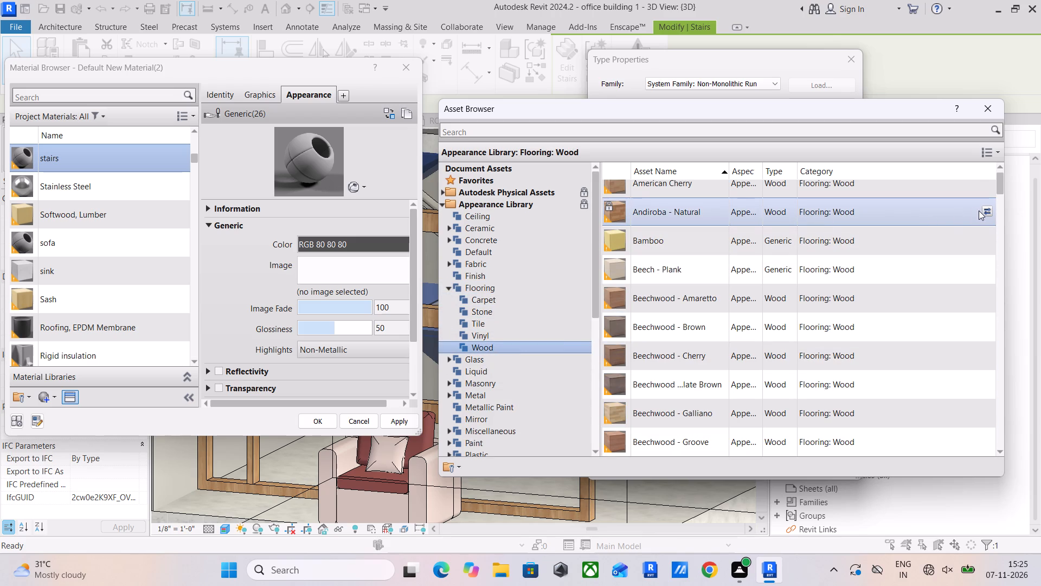
pyautogui.click(986, 215)
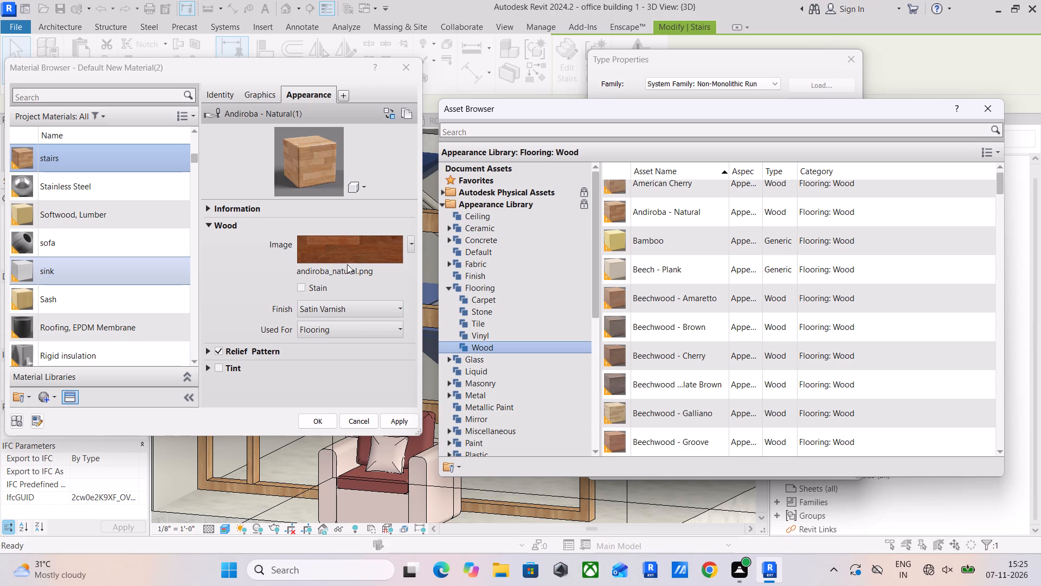
# Set the sample size of the stairs material's wood texture image to 2'-0" in width and height.
pyautogui.click(350, 246)
pyautogui.scroll(-4, 796, 374)
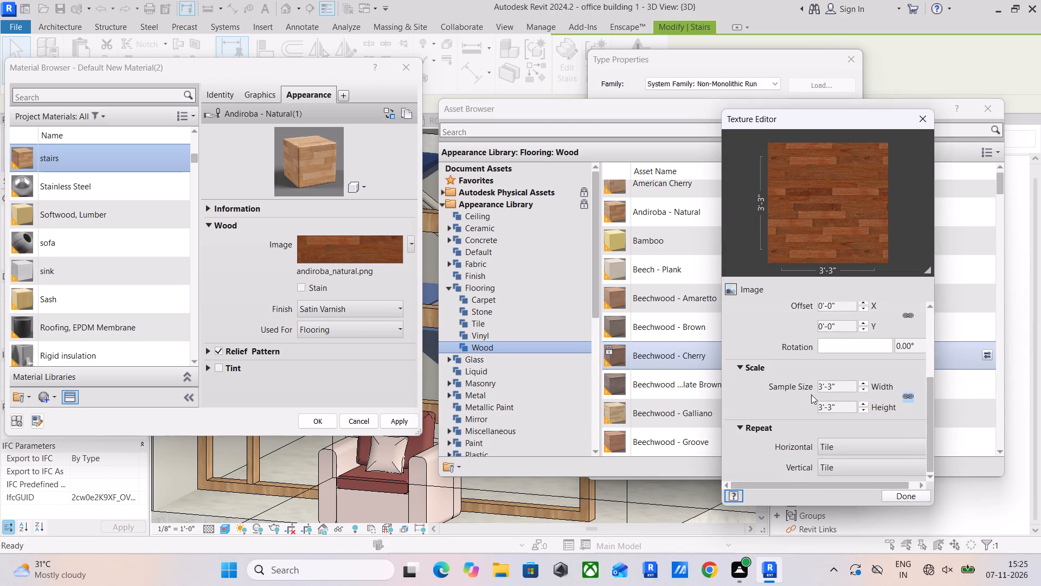
pyautogui.click(841, 387)
pyautogui.write("2'")
pyautogui.press('Return')
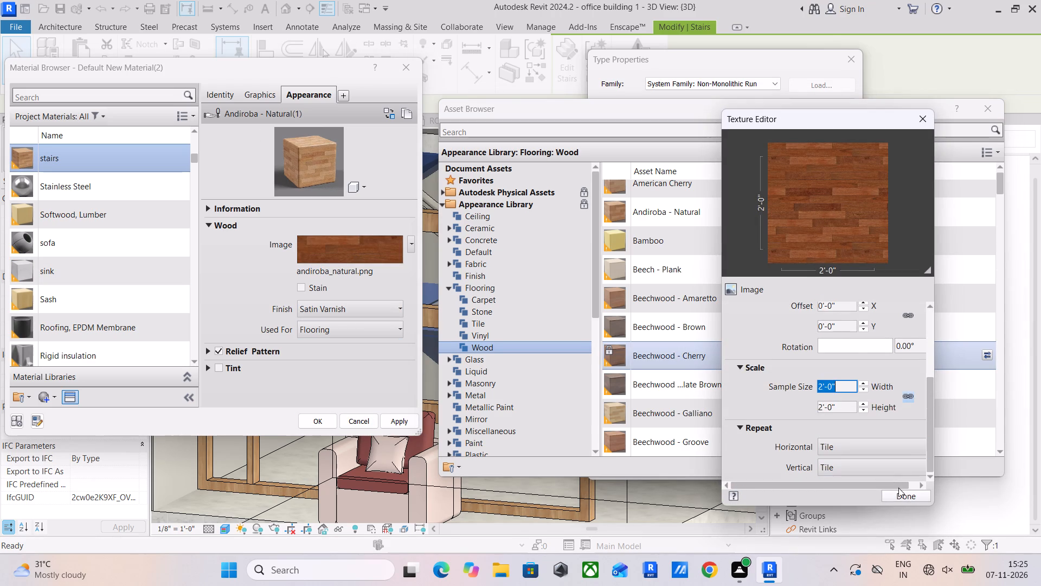
pyautogui.click(908, 496)
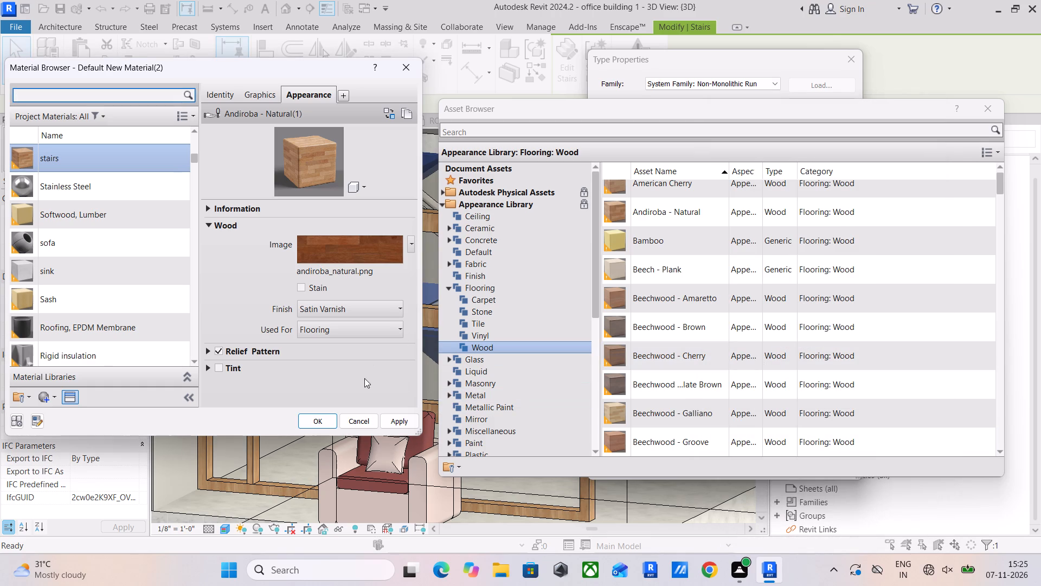
# Assign the stairs material as the Tread Material of the 2" Tread 1" Nosing 1/4" Riser run type.
pyautogui.click(399, 424)
pyautogui.click(322, 423)
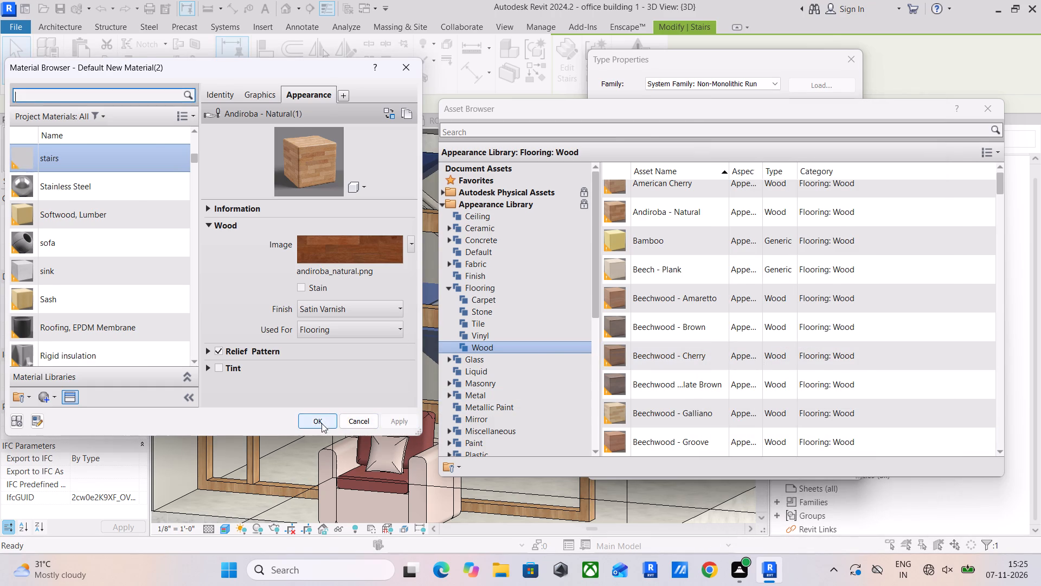
pyautogui.click(806, 462)
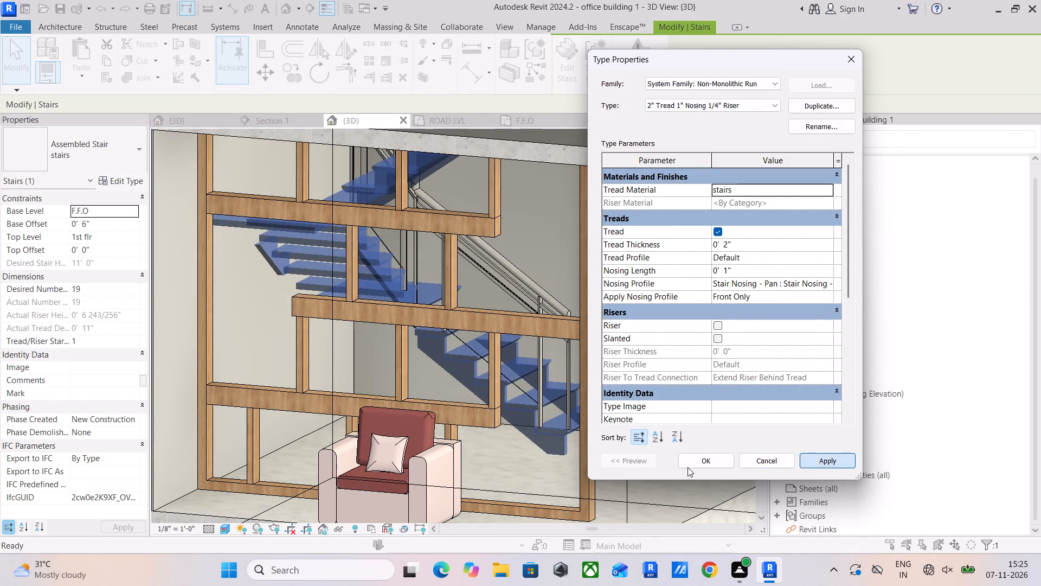
pyautogui.click(712, 460)
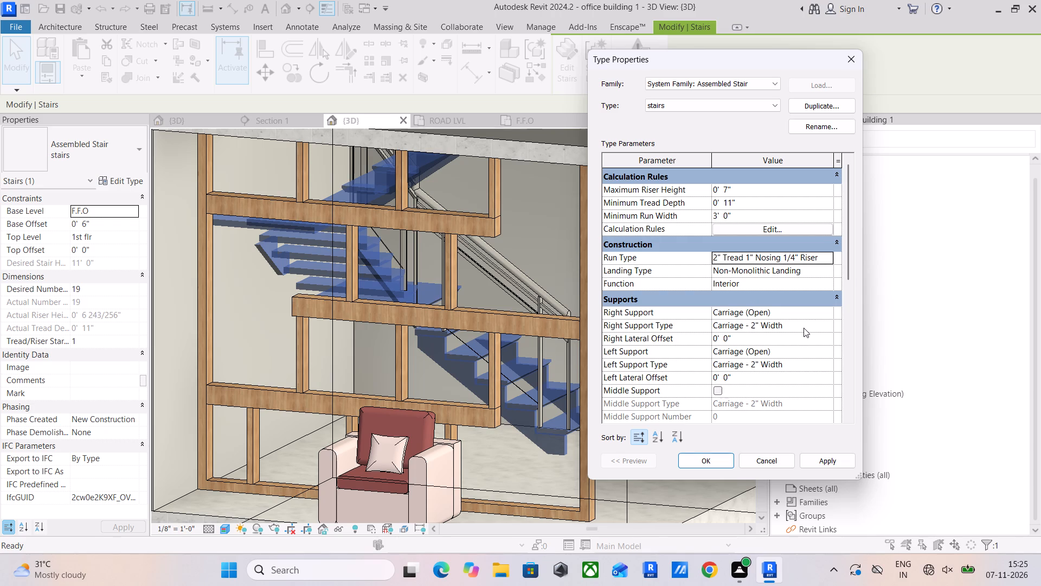
# Assign the stairs material to the Carriage - 2" Width type used as the conference stair's right support.
pyautogui.click(827, 326)
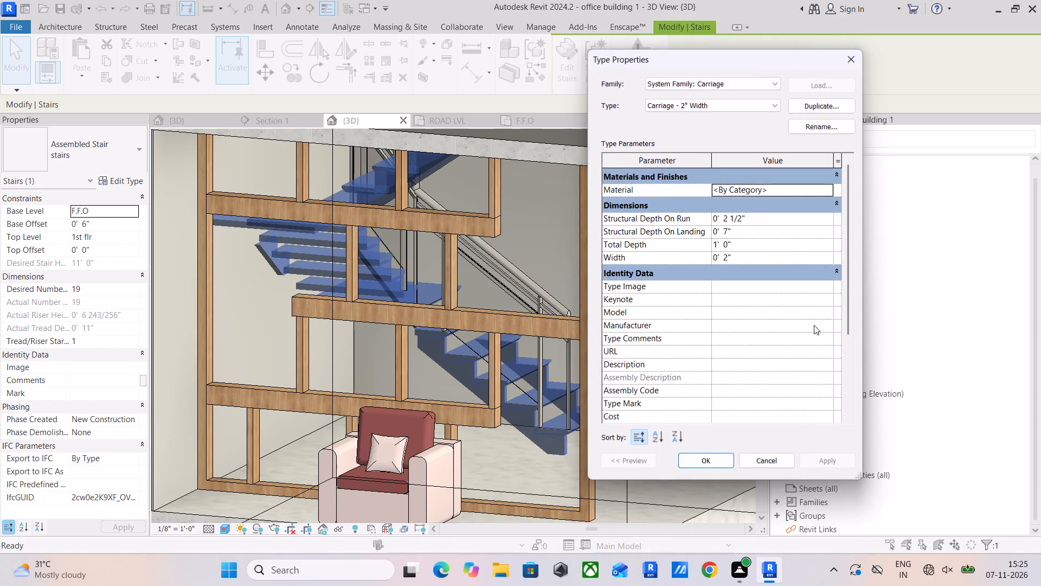
pyautogui.click(828, 187)
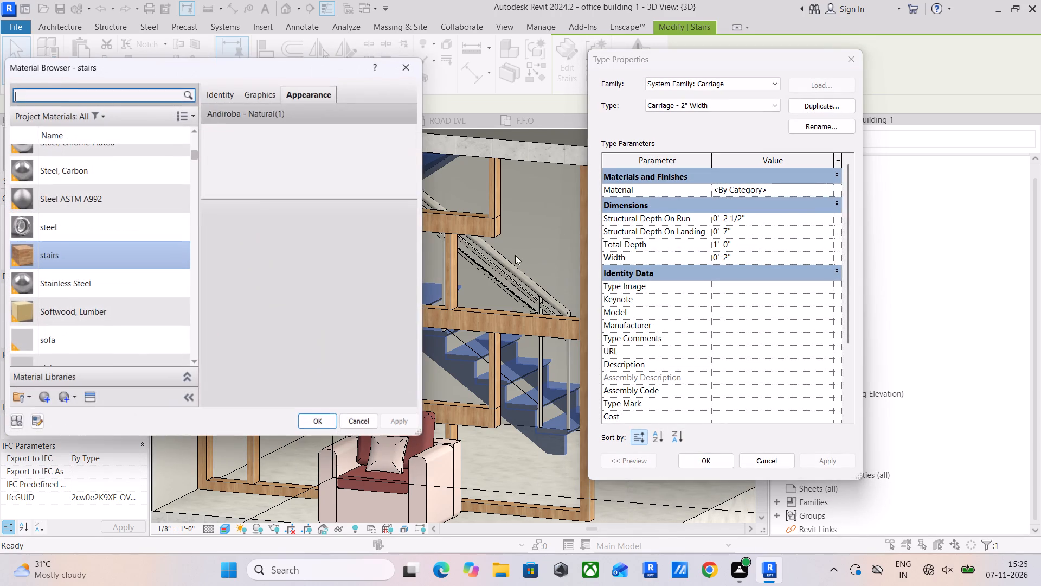
pyautogui.click(306, 420)
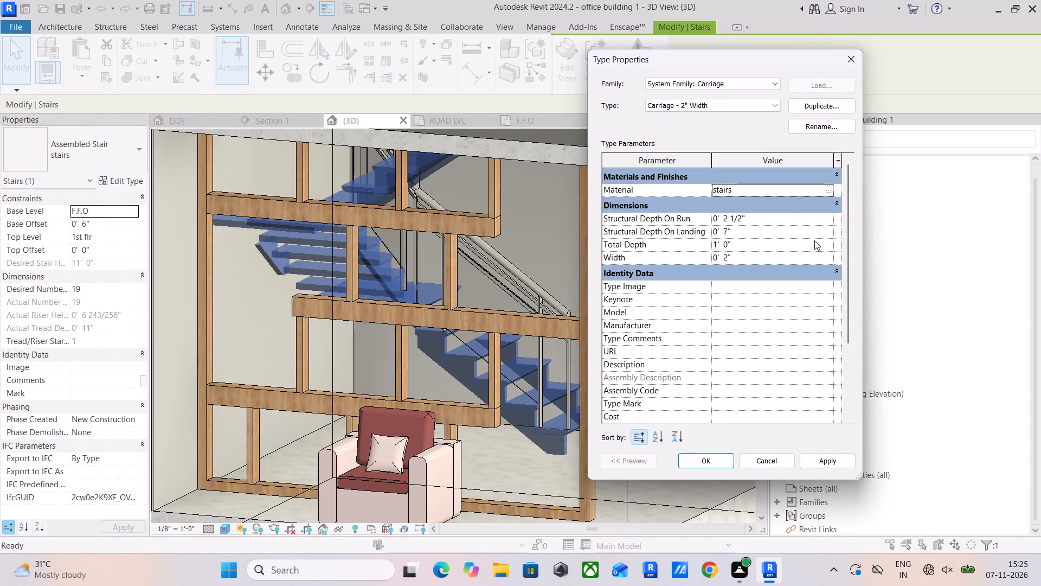
pyautogui.click(817, 459)
pyautogui.click(722, 452)
pyautogui.click(715, 458)
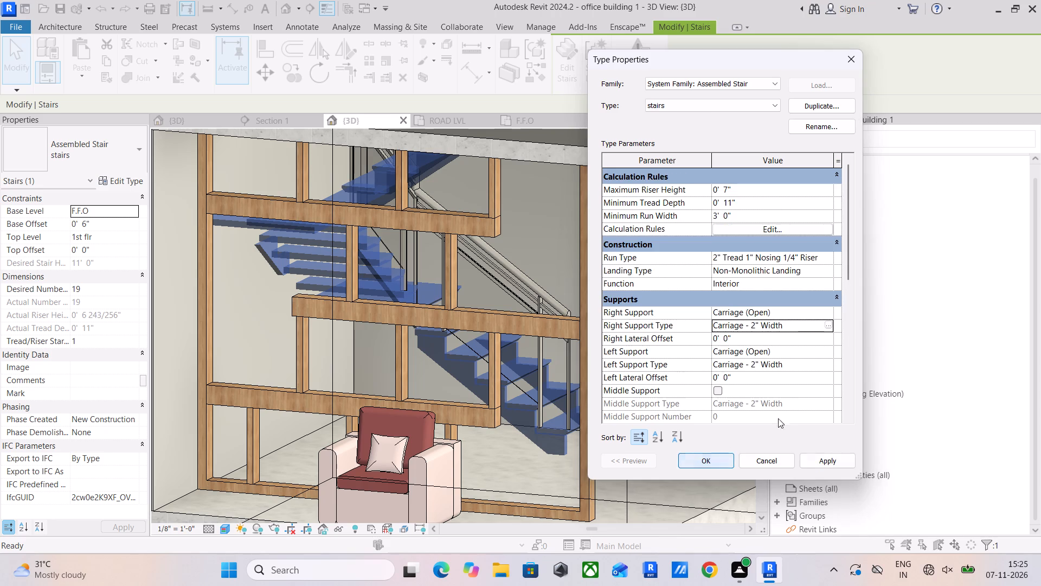
# Check the material of the left and right support types, apply the stair type's changes and deselect the stair.
pyautogui.click(825, 366)
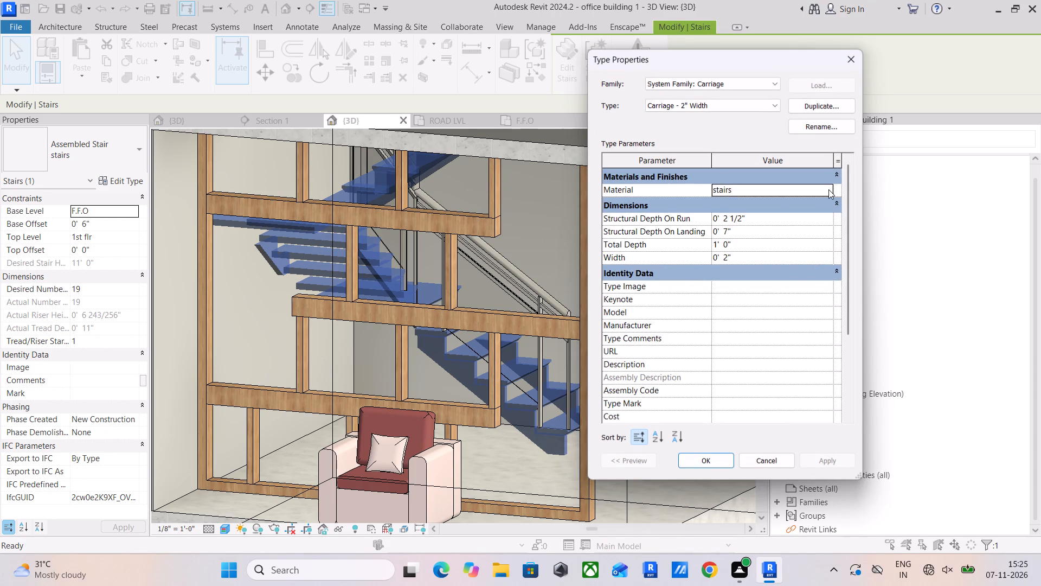
pyautogui.click(716, 460)
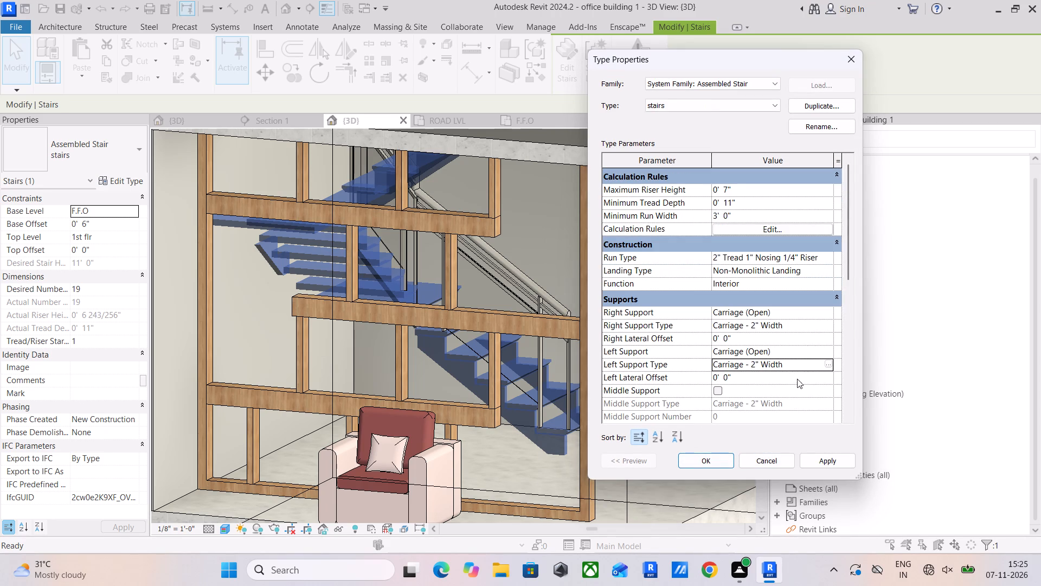
pyautogui.click(826, 322)
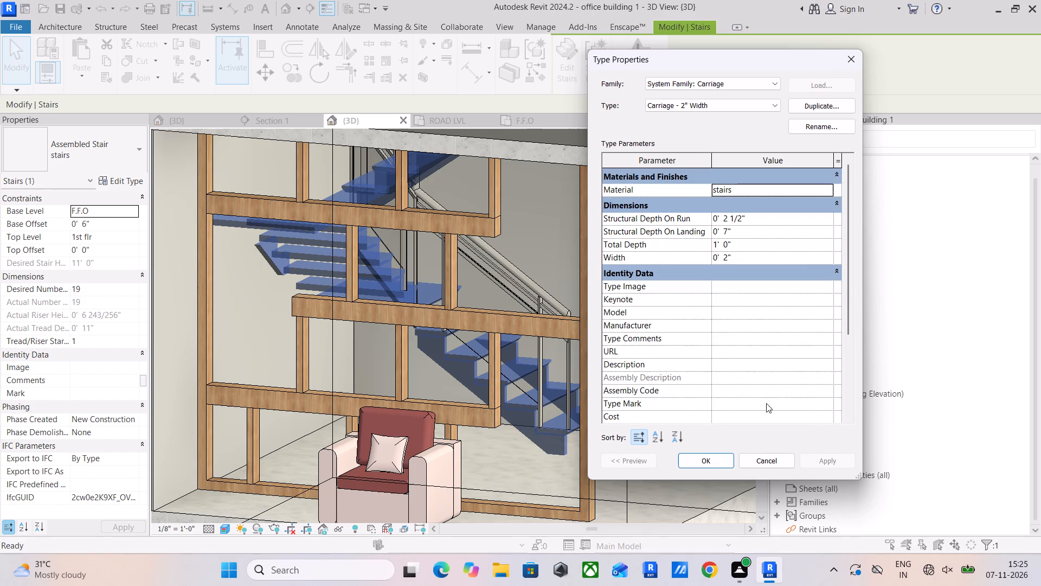
pyautogui.click(715, 462)
pyautogui.moveTo(831, 457); pyautogui.dragTo(828, 457)
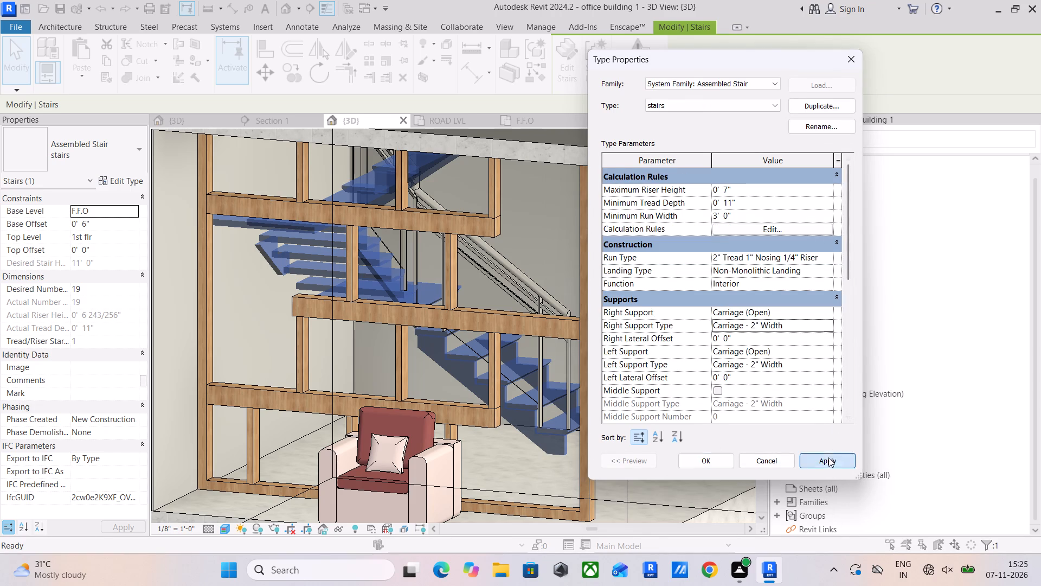
pyautogui.moveTo(828, 457); pyautogui.dragTo(825, 458)
pyautogui.click(720, 462)
pyautogui.click(689, 323)
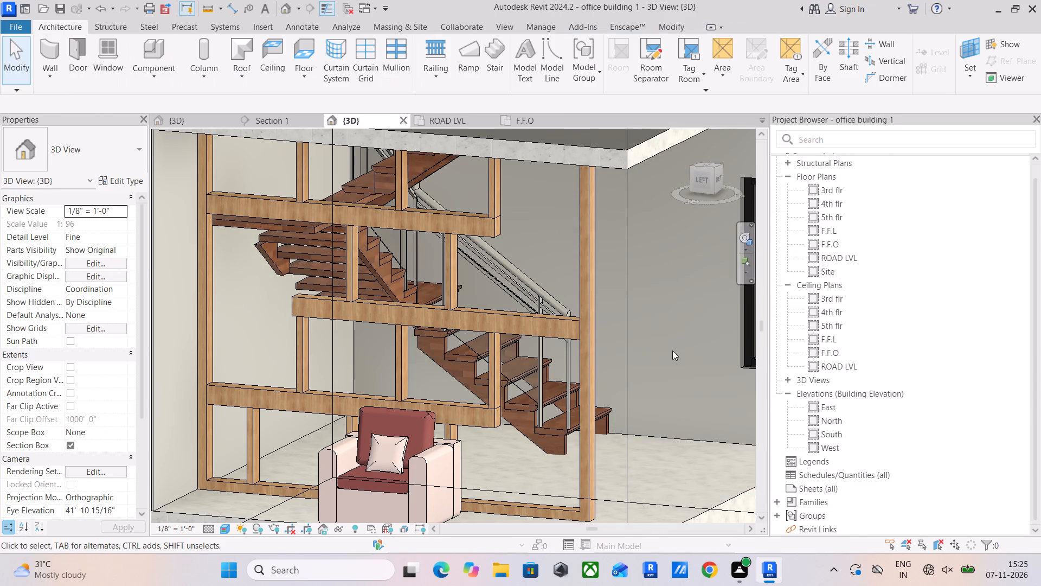
# Assign the 0 black material to the Elliptical - 1 1/2" x 1 1/8" top rail type of the conference stair's Glass Panel - Bottom Fill railing.
pyautogui.scroll(4, 474, 330)
pyautogui.moveTo(472, 339); pyautogui.dragTo(498, 405, button='middle')
pyautogui.click(596, 318)
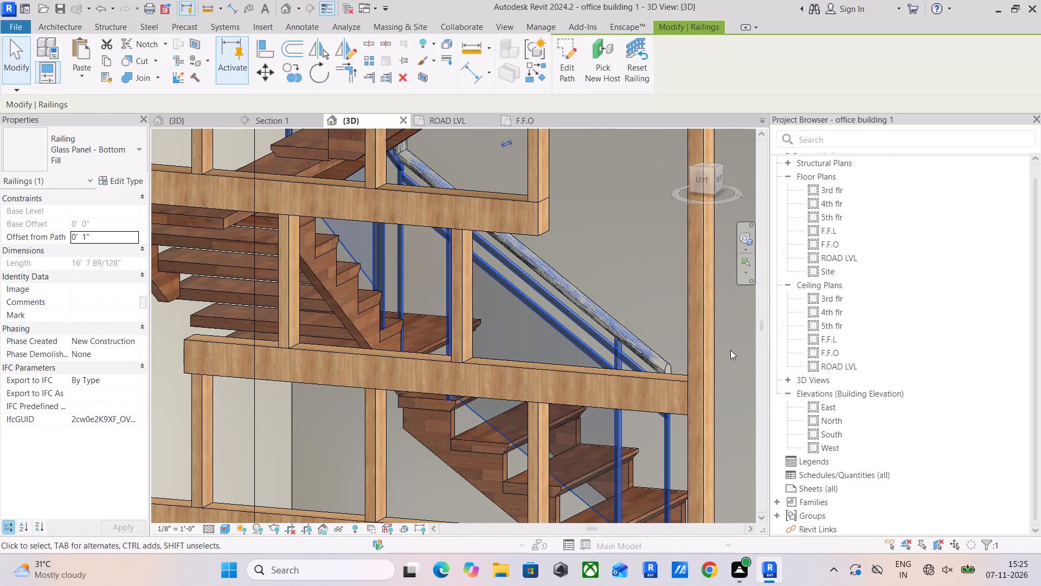
pyautogui.click(131, 182)
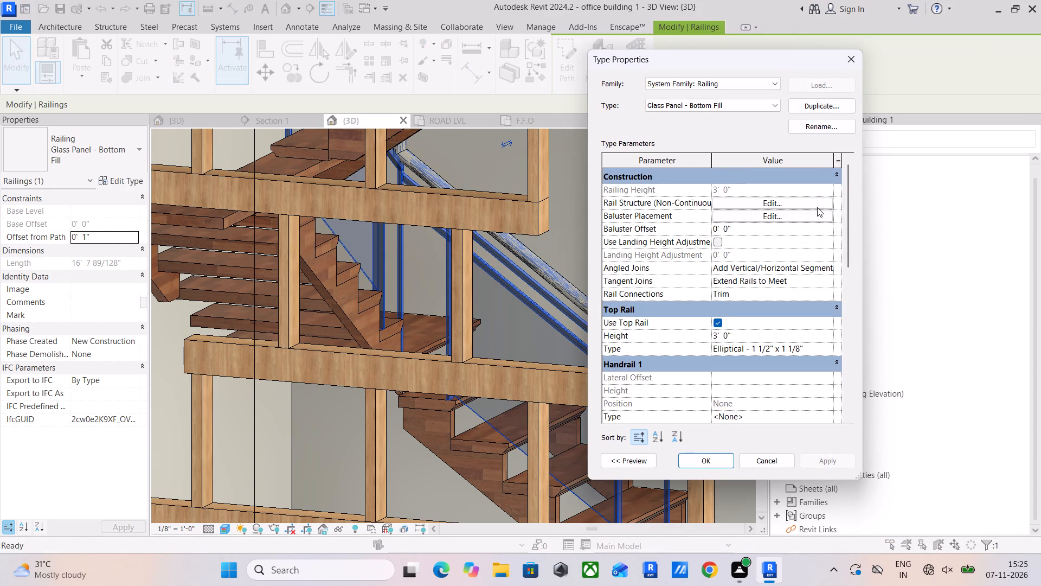
pyautogui.scroll(-3, 796, 331)
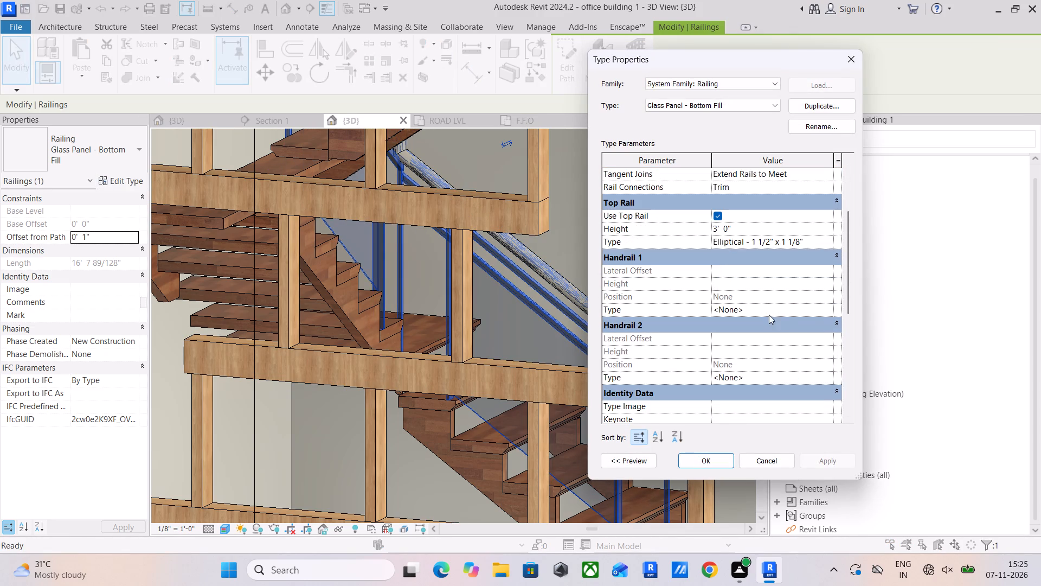
pyautogui.click(828, 242)
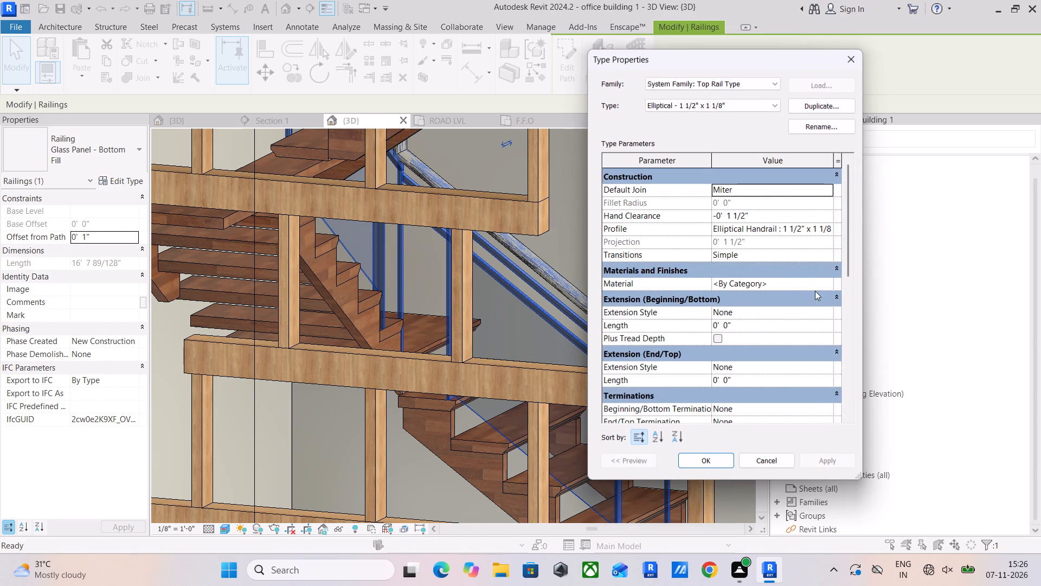
pyautogui.click(826, 282)
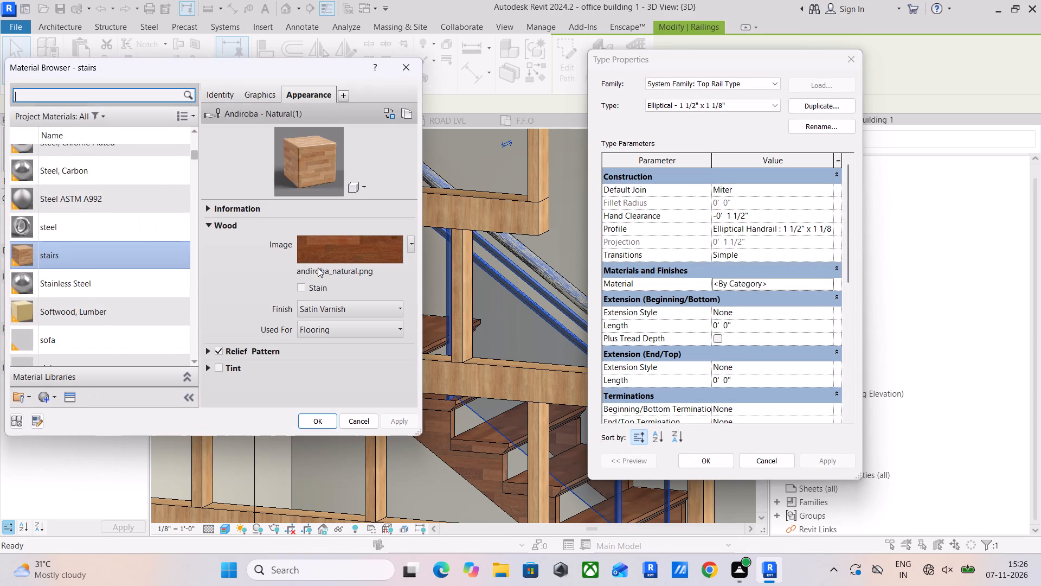
pyautogui.scroll(-6, 82, 265)
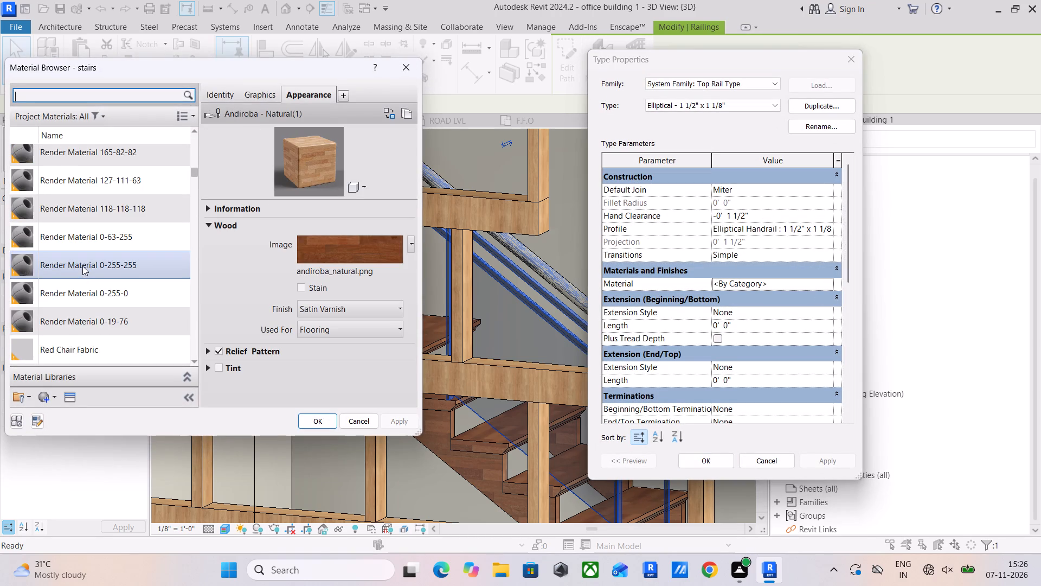
pyautogui.scroll(-20, 82, 266)
pyautogui.scroll(-13, 82, 266)
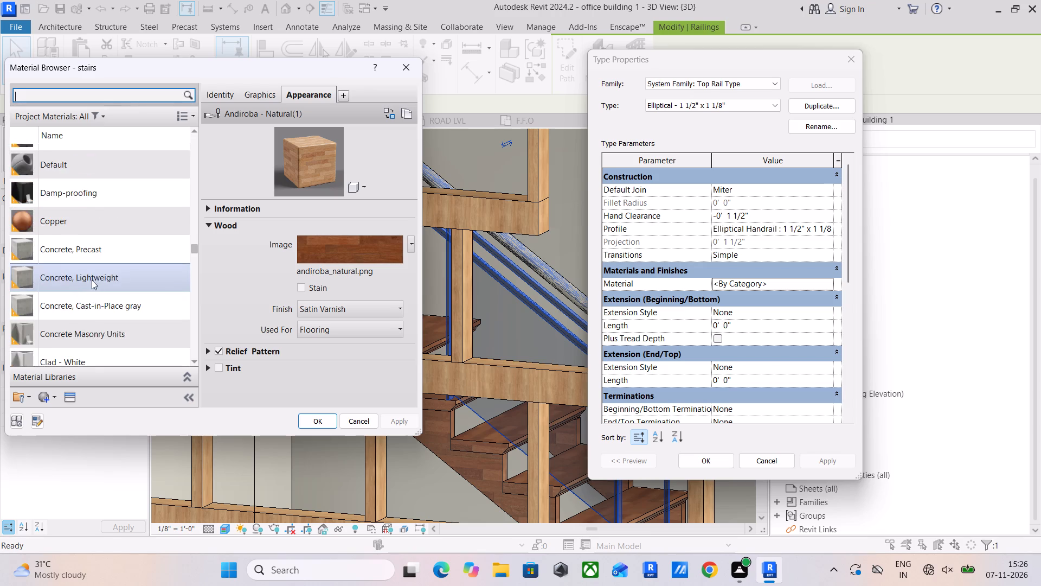
pyautogui.scroll(-10, 92, 280)
pyautogui.scroll(-20, 93, 282)
pyautogui.scroll(-6, 93, 282)
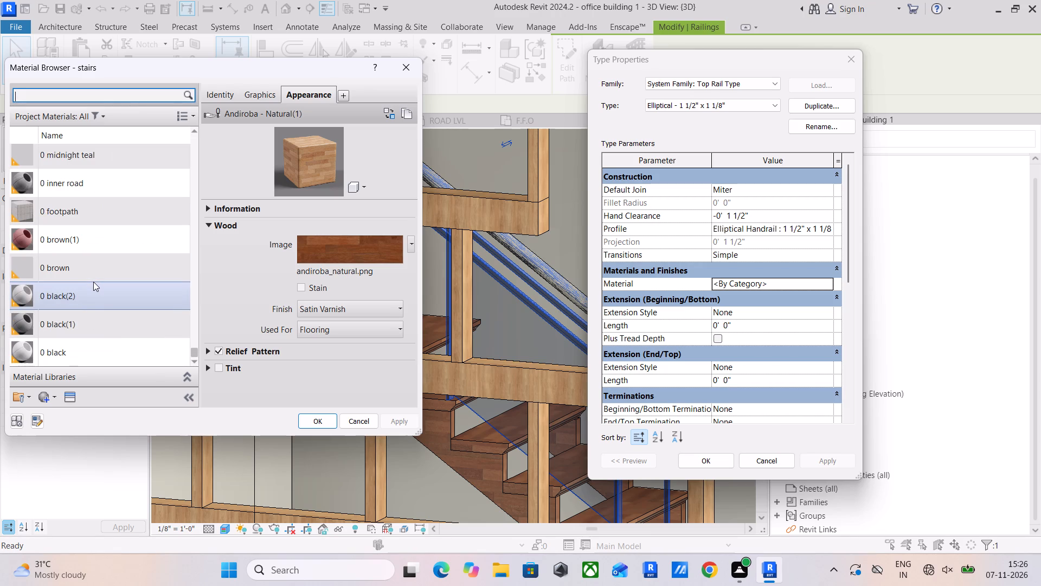
pyautogui.scroll(-2, 93, 282)
pyautogui.click(89, 328)
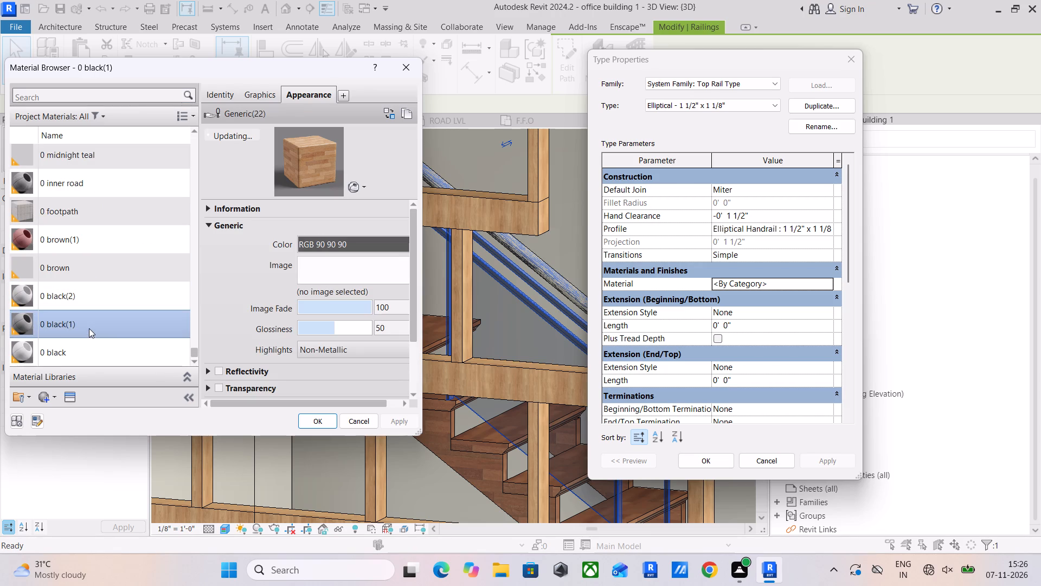
pyautogui.click(92, 347)
pyautogui.click(319, 419)
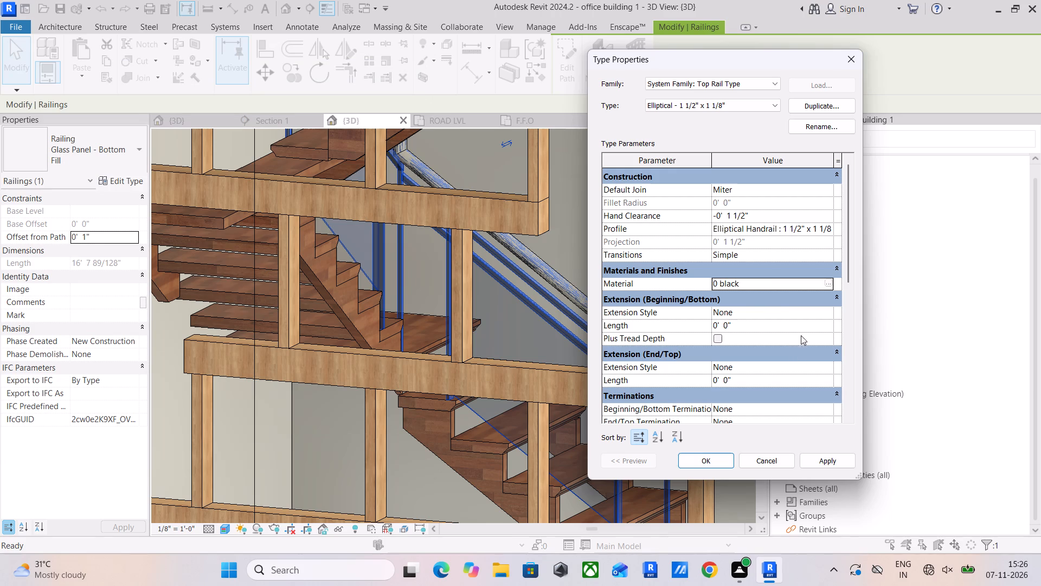
pyautogui.click(830, 456)
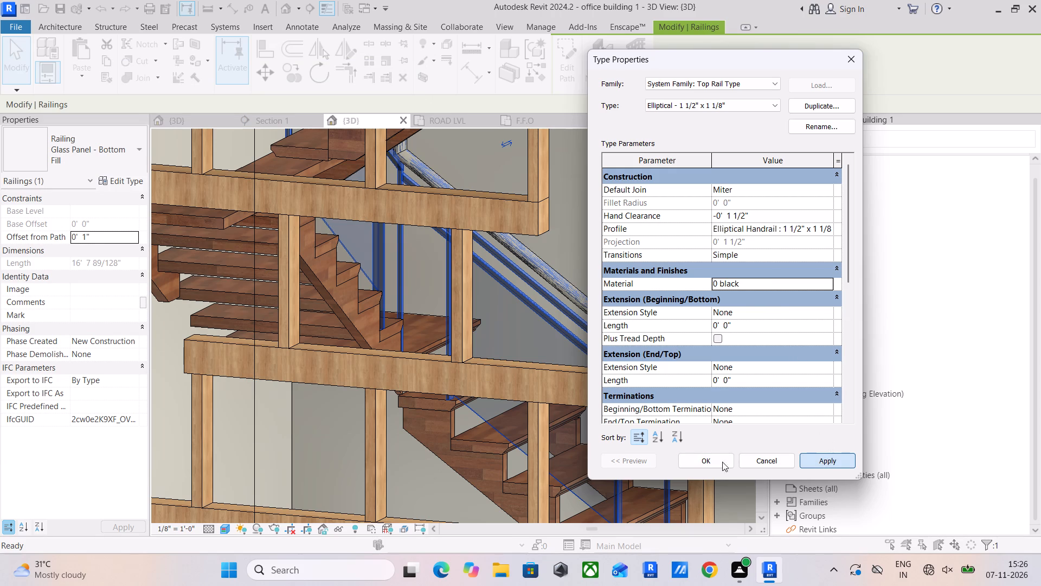
pyautogui.click(708, 462)
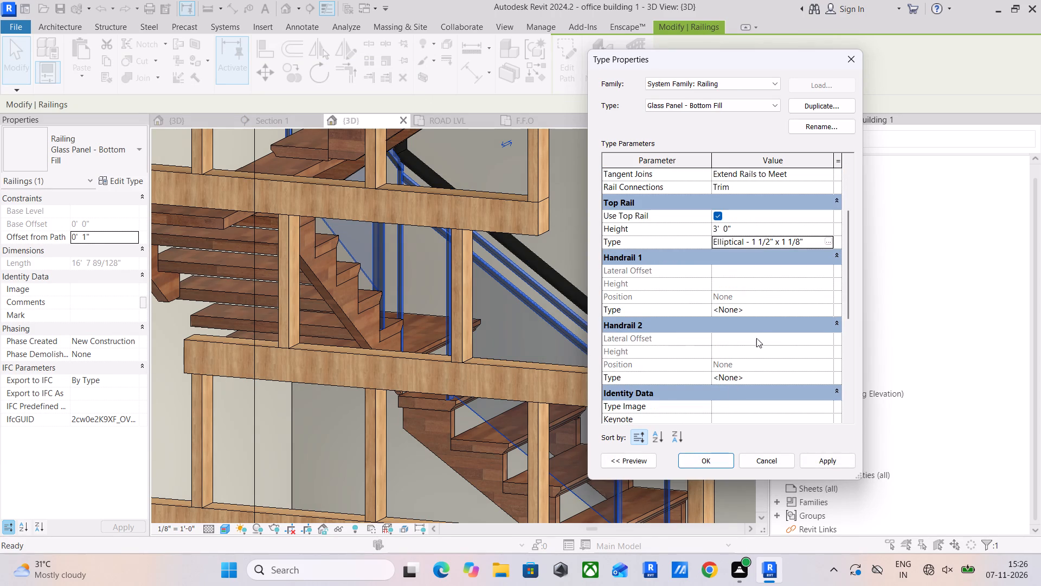
# Set the railing's Handrail 1 type to Circular - 1 1/2" and give that handrail type the 0 black material.
pyautogui.scroll(-3, 759, 309)
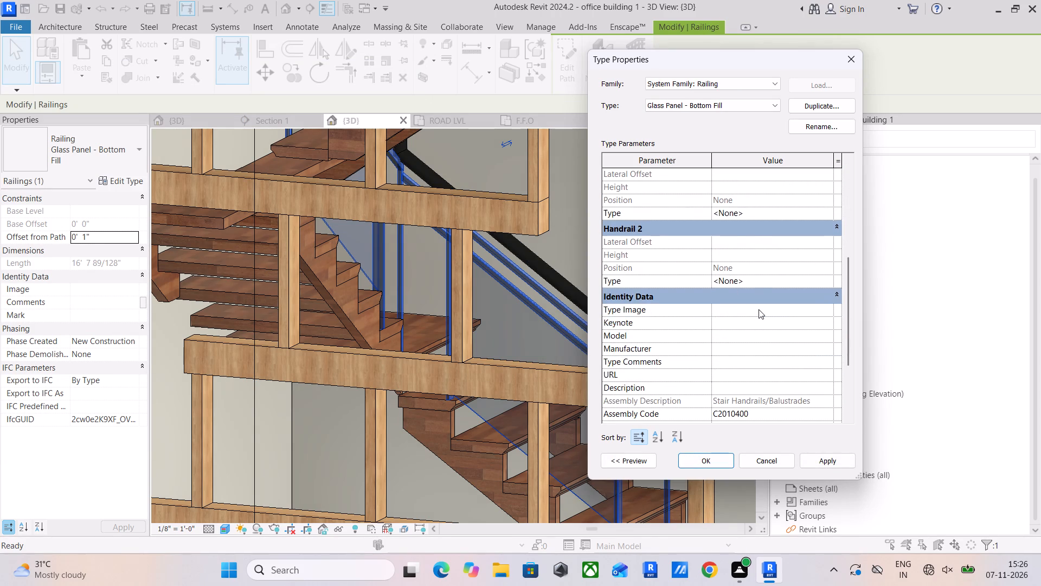
pyautogui.scroll(3, 759, 309)
pyautogui.click(825, 311)
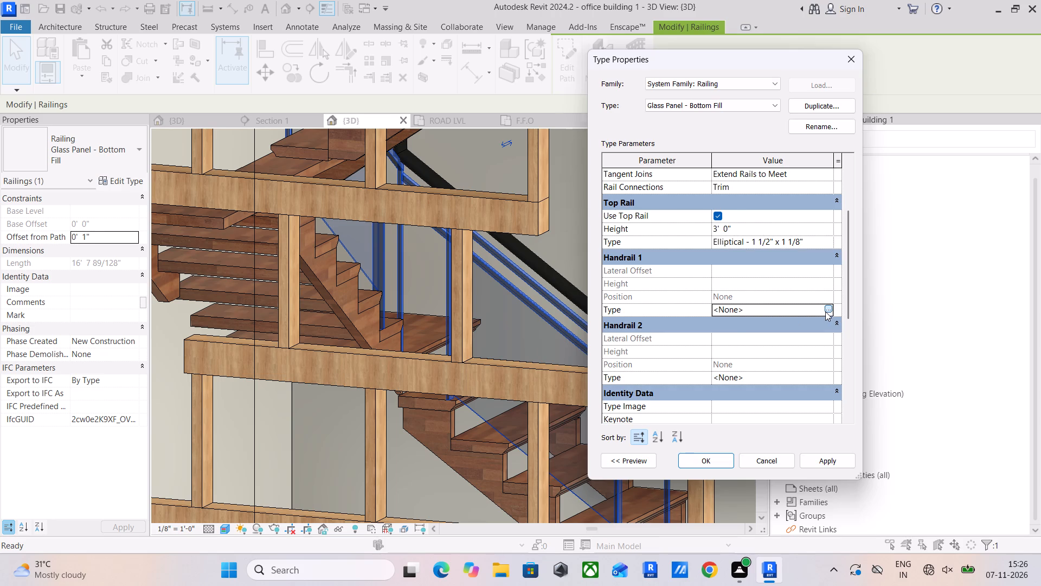
pyautogui.click(827, 294)
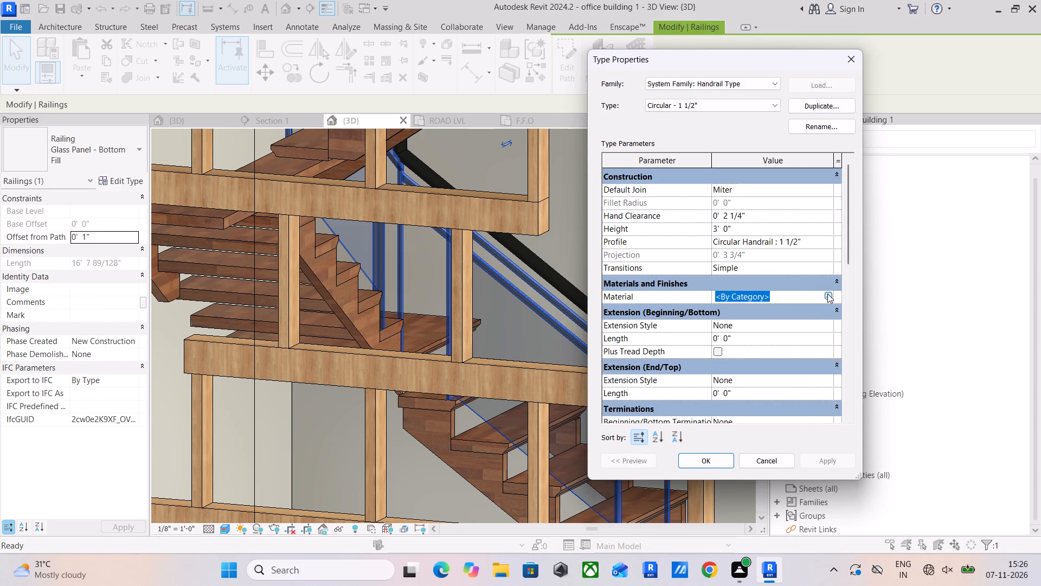
pyautogui.click(89, 356)
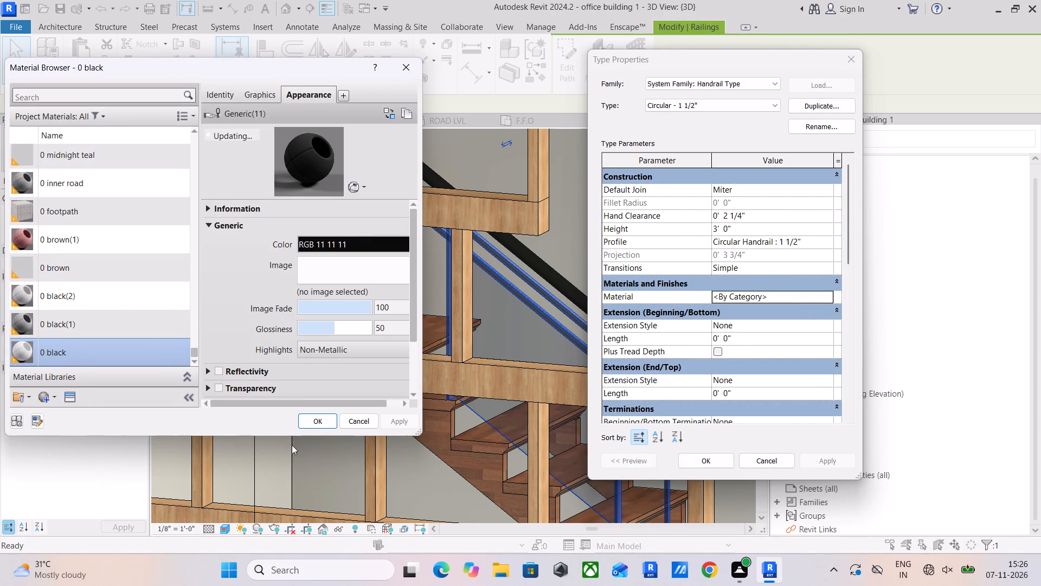
pyautogui.click(308, 422)
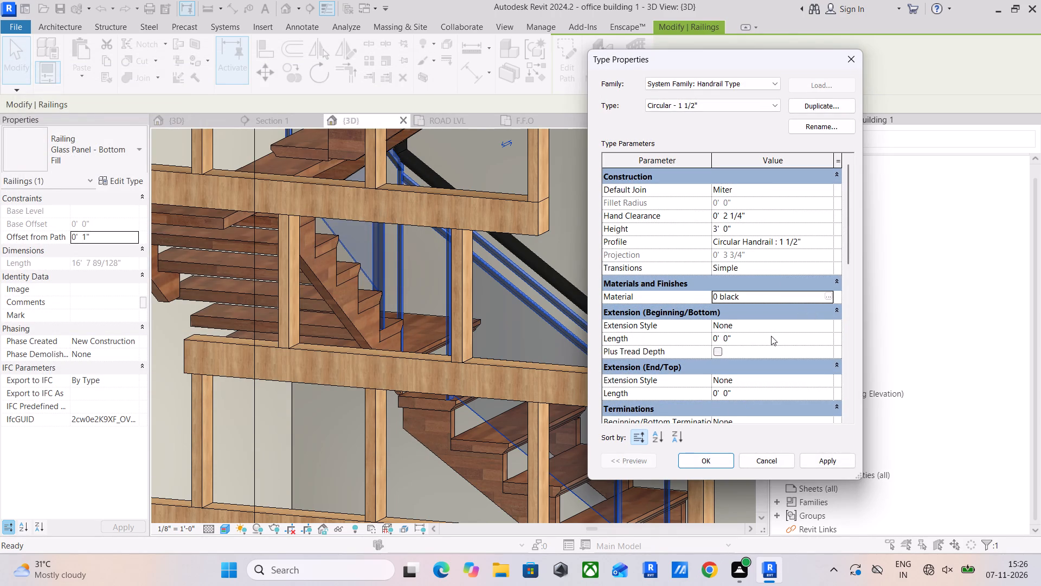
pyautogui.scroll(-2, 771, 336)
pyautogui.click(830, 314)
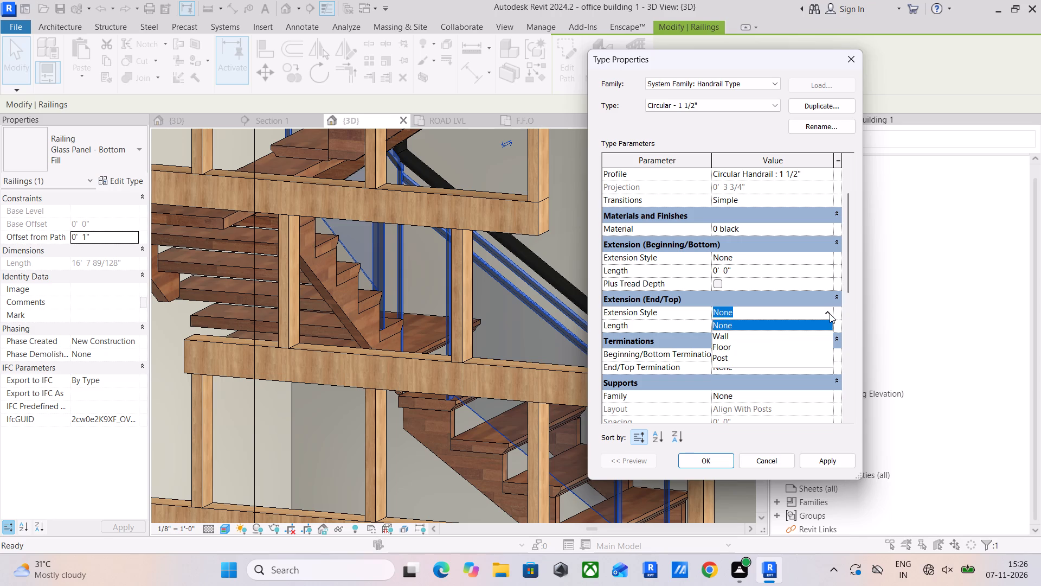
pyautogui.click(820, 311)
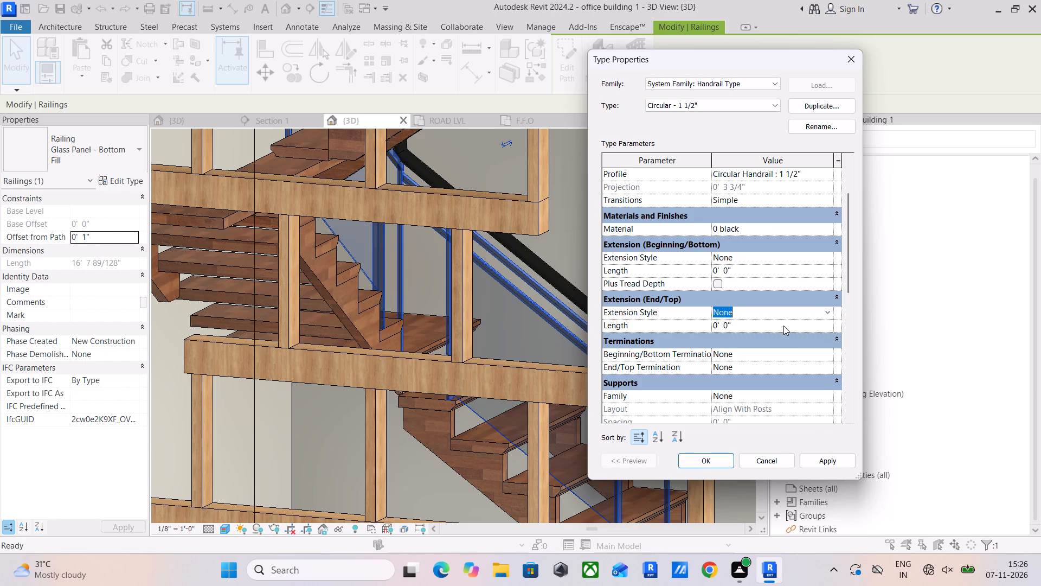
pyautogui.scroll(1, 777, 308)
pyautogui.click(716, 457)
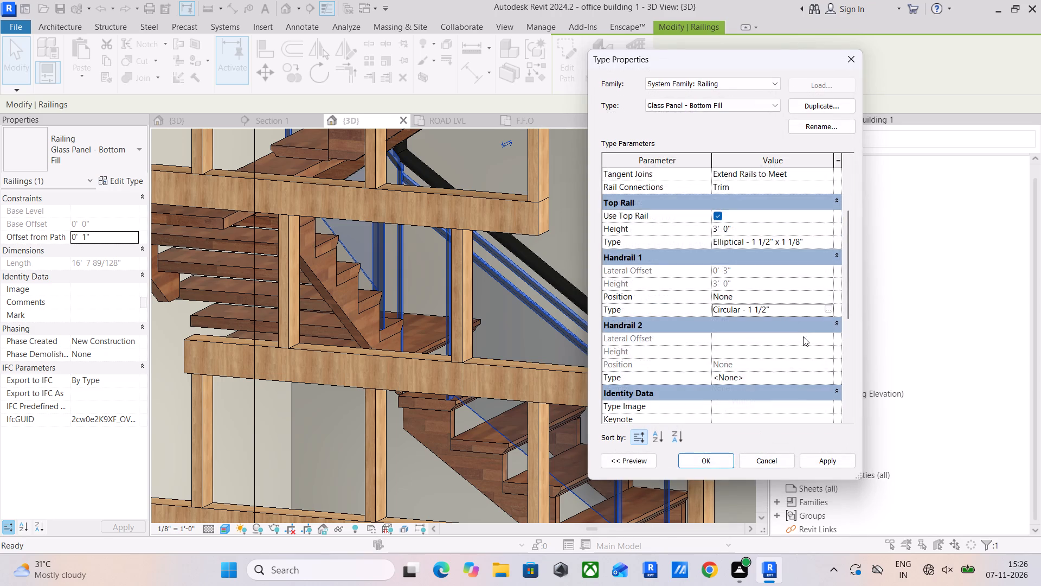
# Set the railing's Handrail 2 type to Circular - 1 1/2" and apply the railing type changes.
pyautogui.scroll(-2, 803, 336)
pyautogui.click(825, 307)
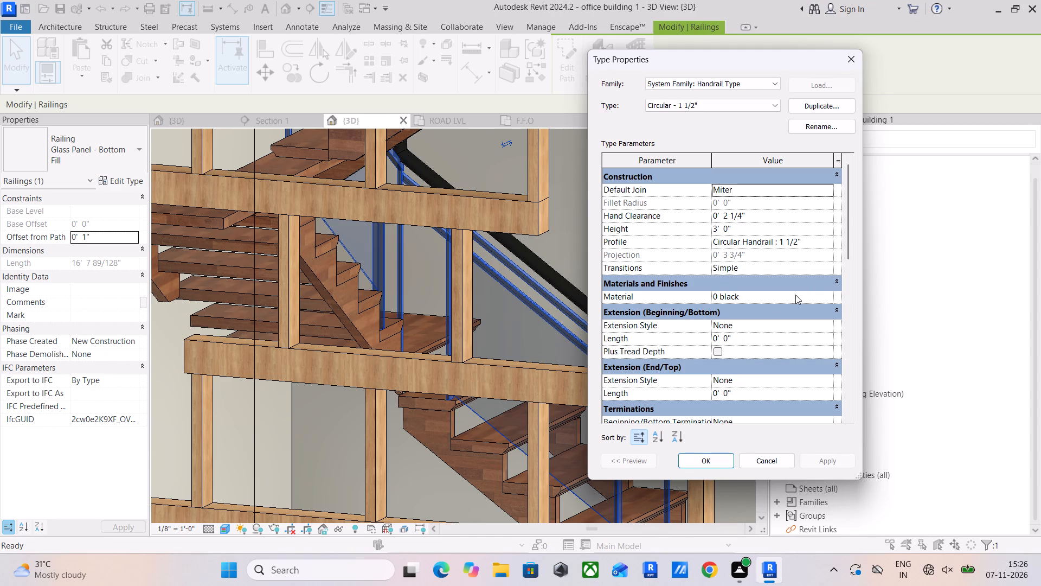
pyautogui.click(824, 239)
pyautogui.click(824, 239)
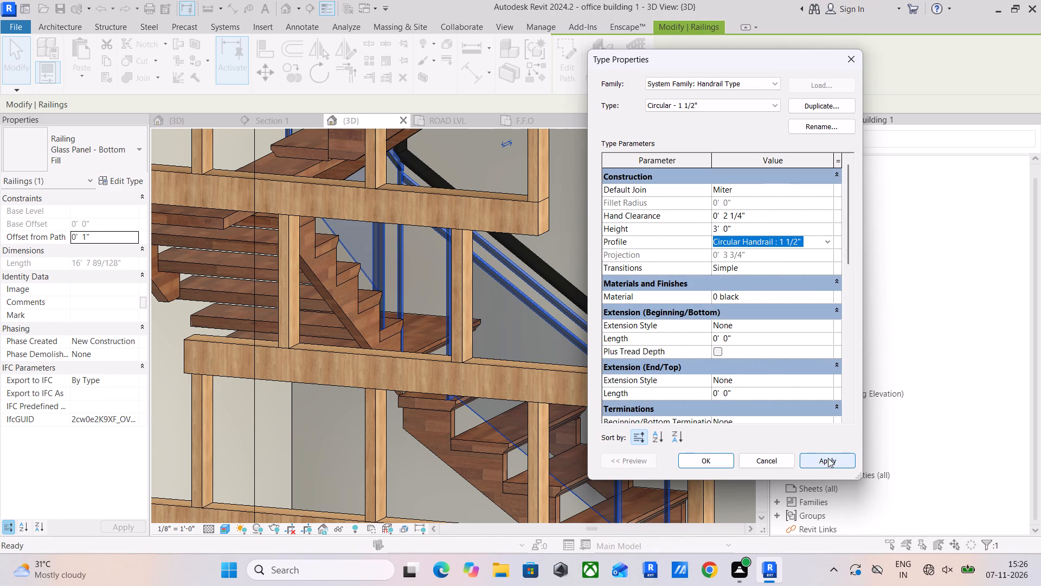
pyautogui.click(828, 458)
pyautogui.click(704, 456)
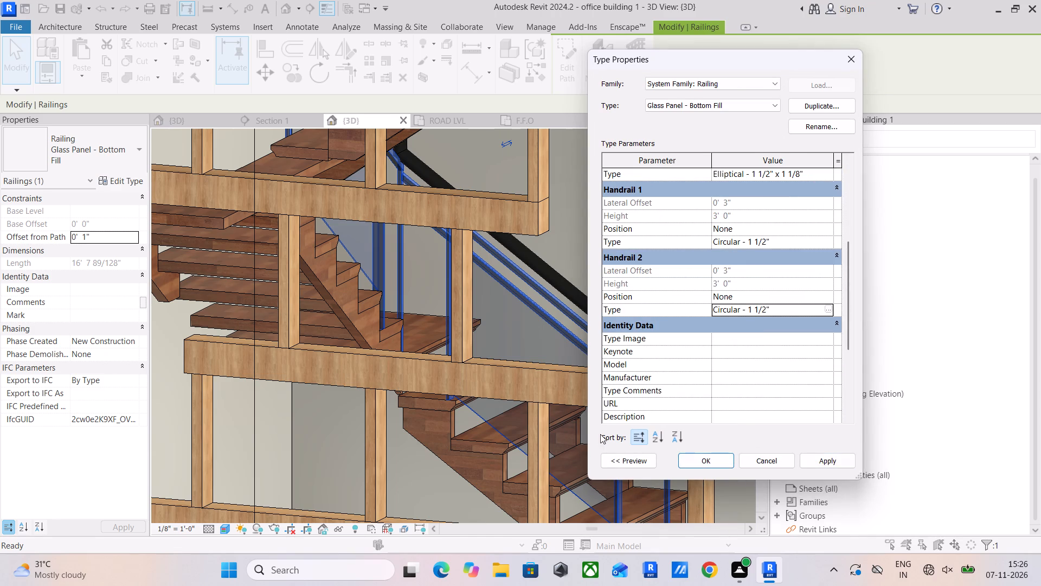
pyautogui.click(826, 460)
pyautogui.click(726, 460)
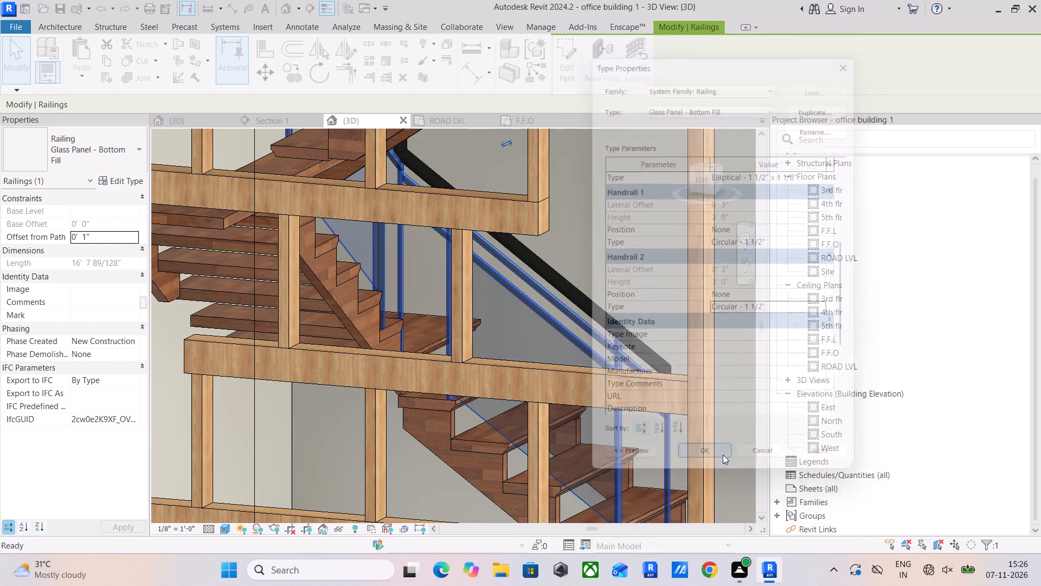
# Change the profile of the stair railing's top rail type to Circular Handrail : 1 1/2".
pyautogui.click(630, 260)
pyautogui.click(562, 307)
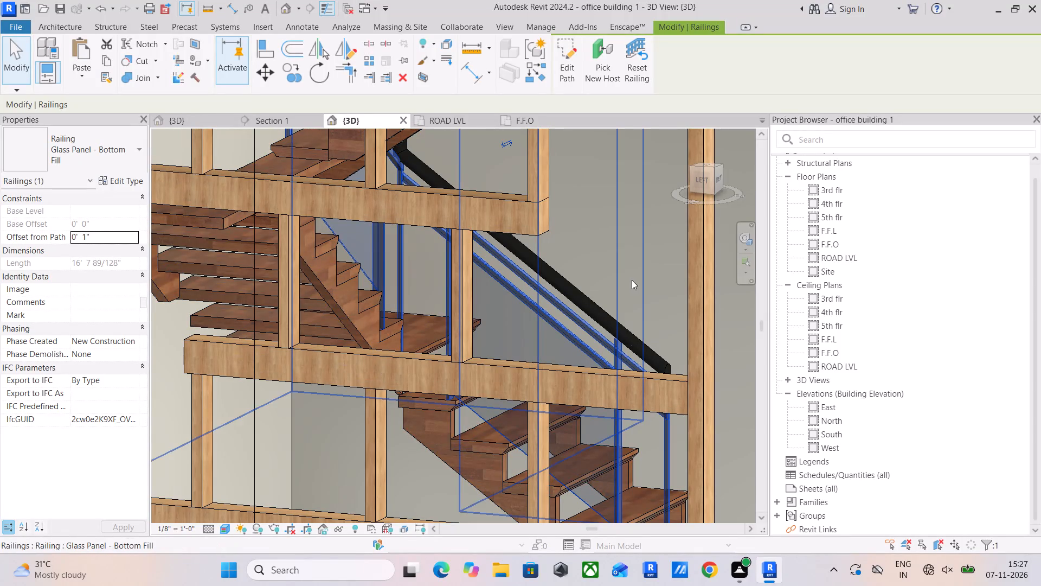
pyautogui.click(118, 179)
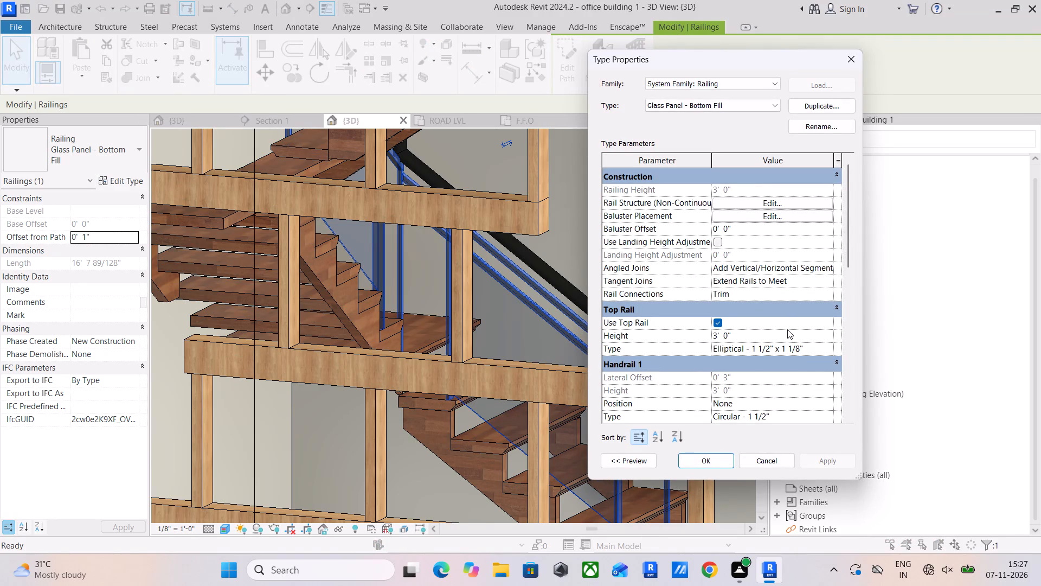
pyautogui.click(834, 348)
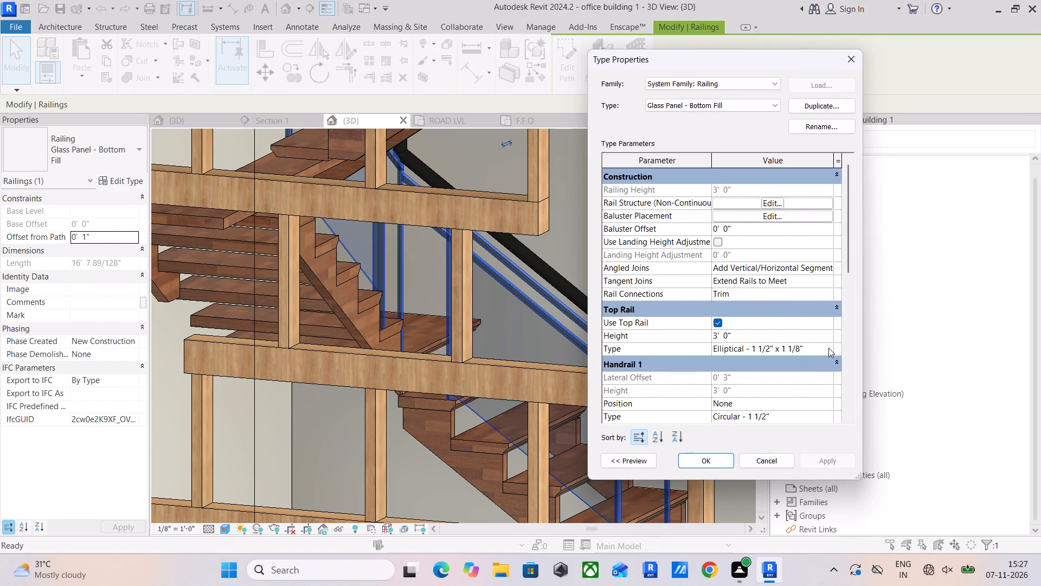
pyautogui.click(828, 348)
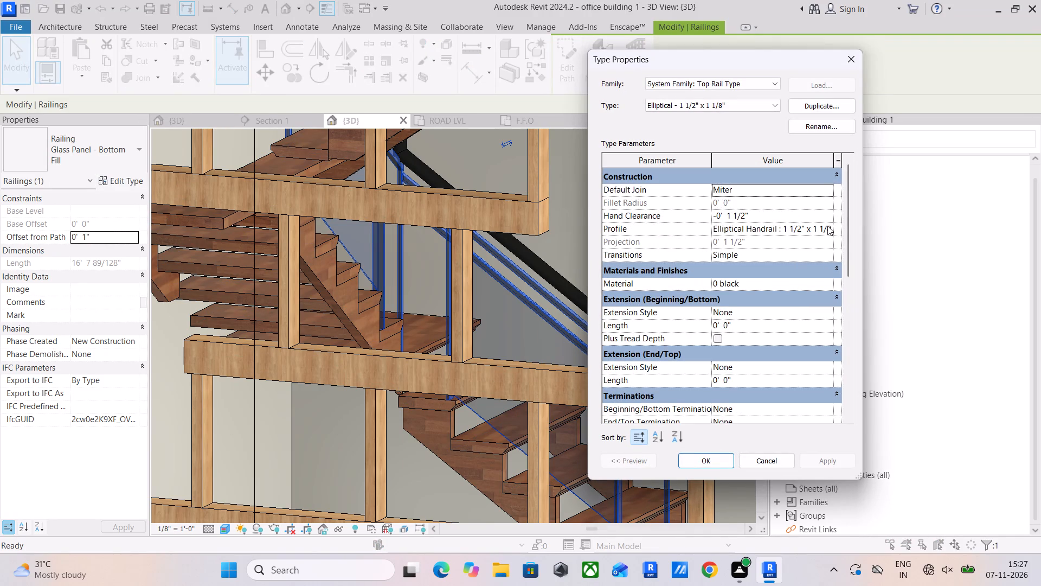
pyautogui.click(827, 226)
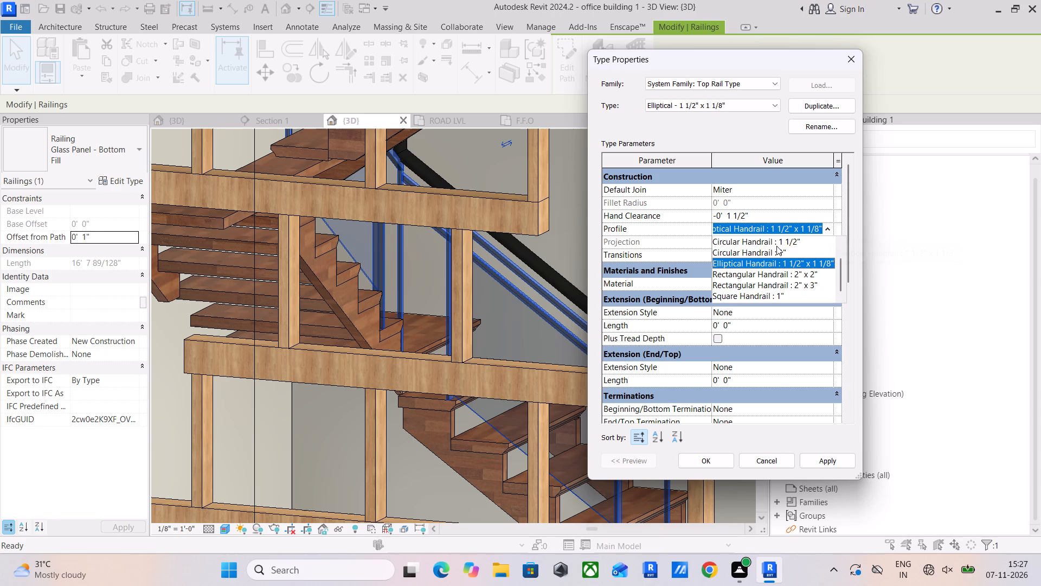
pyautogui.click(775, 241)
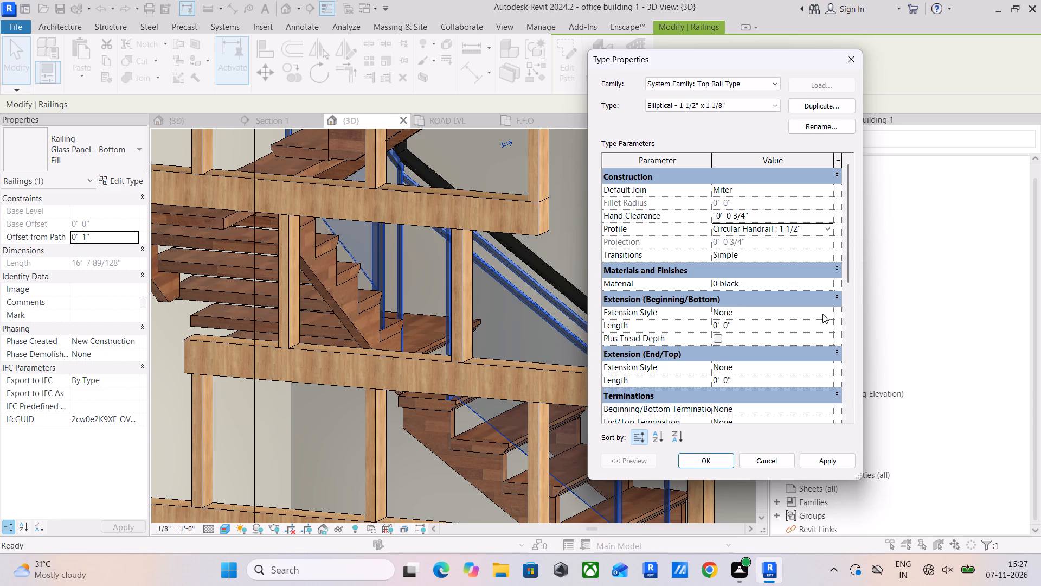
# Review the extension, termination and transition options of the Elliptical - 1 1/2" x 1 1/8" top rail type.
pyautogui.click(829, 311)
pyautogui.click(829, 311)
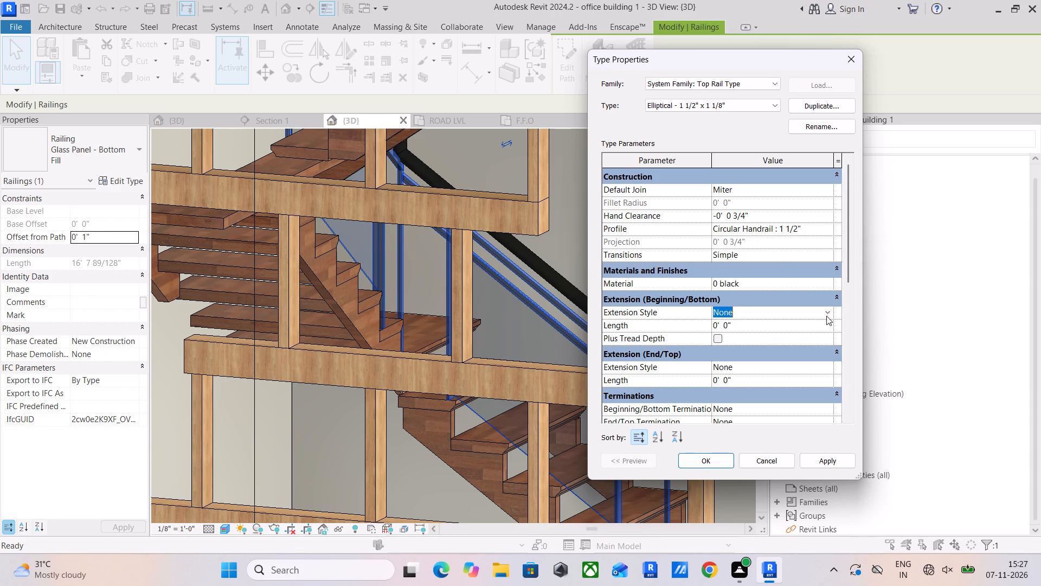
pyautogui.click(826, 364)
pyautogui.click(826, 364)
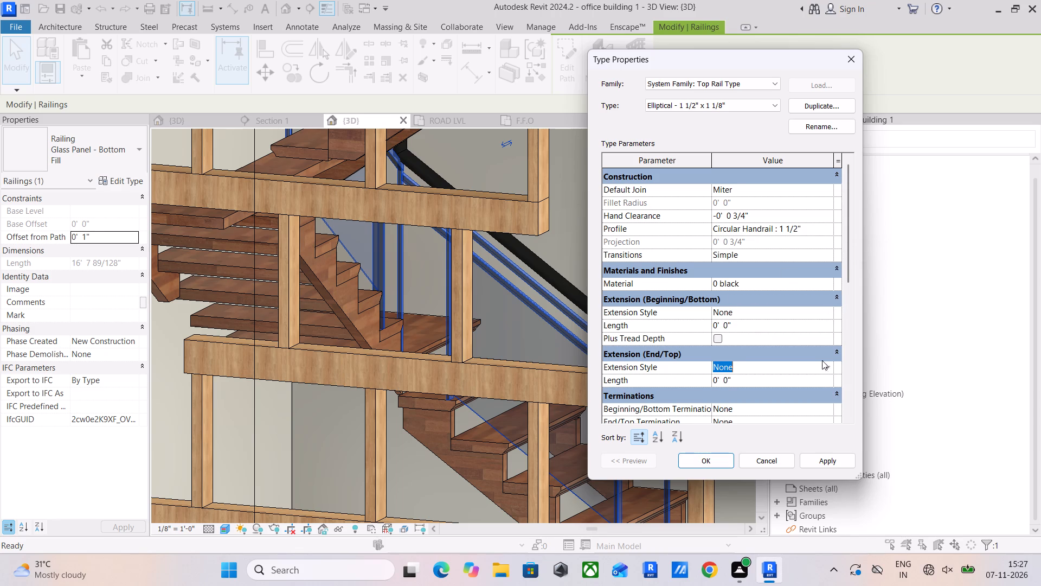
pyautogui.scroll(-2, 822, 360)
pyautogui.moveTo(822, 360); pyautogui.dragTo(801, 278, button='middle')
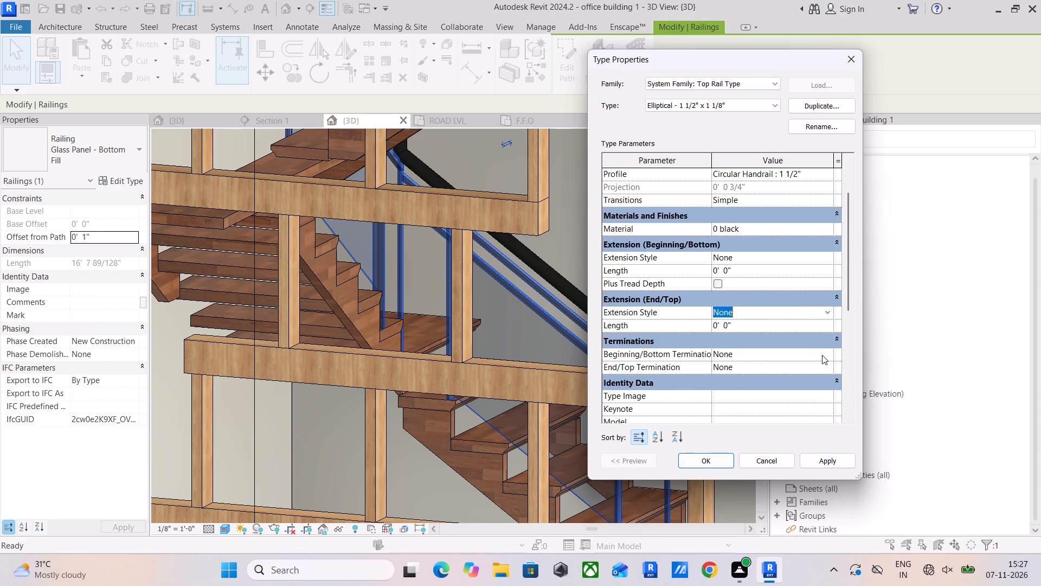
pyautogui.click(822, 355)
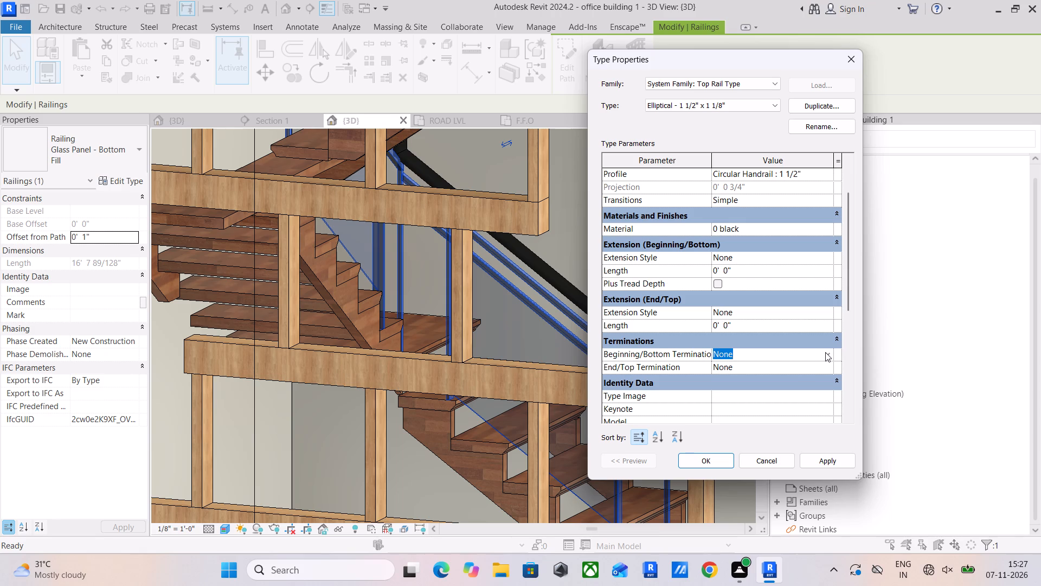
pyautogui.click(825, 352)
pyautogui.click(825, 352)
pyautogui.scroll(-4, 812, 381)
pyautogui.scroll(4, 811, 371)
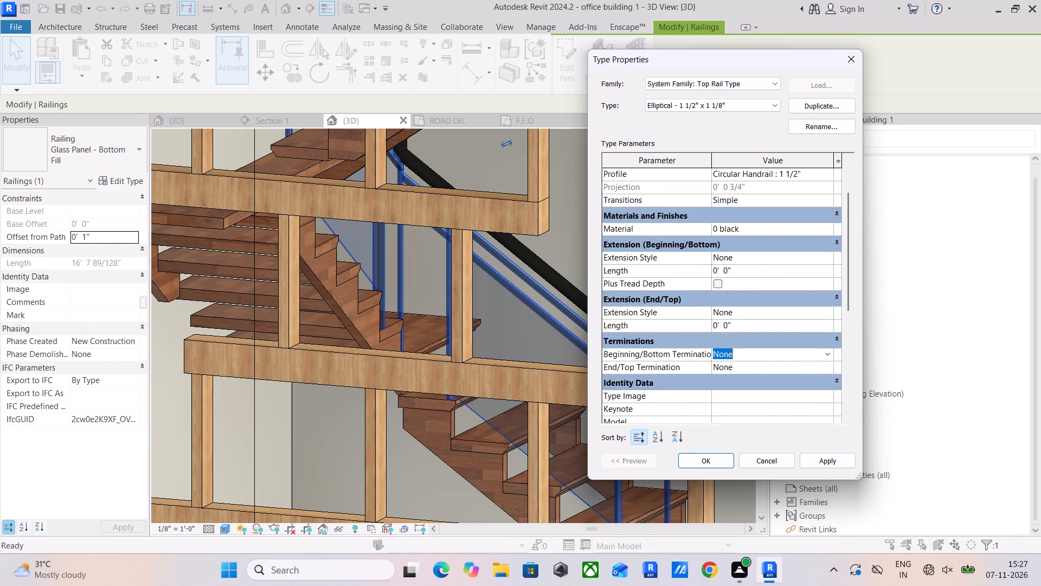
pyautogui.scroll(5, 809, 345)
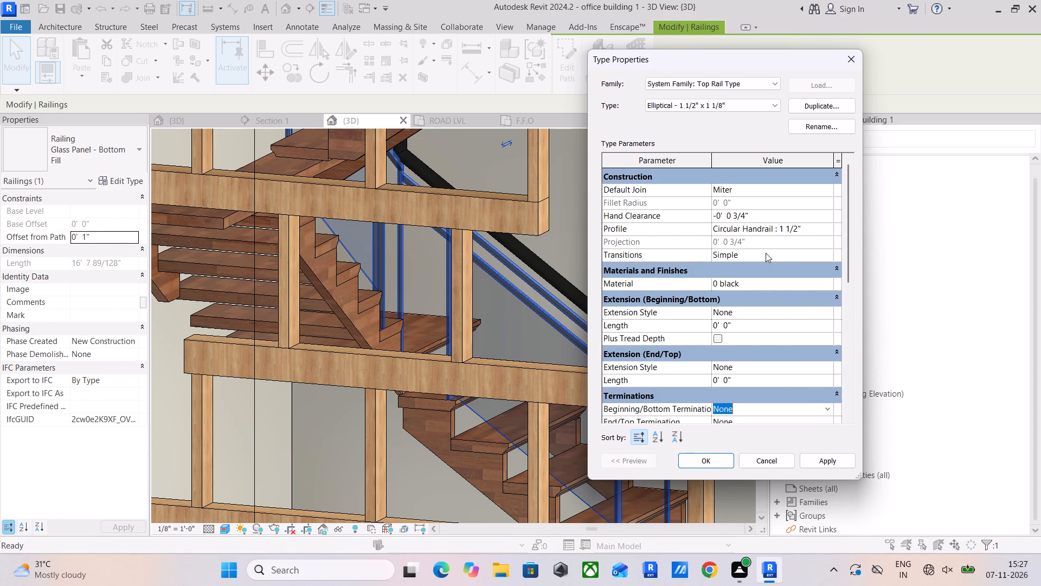
pyautogui.click(826, 253)
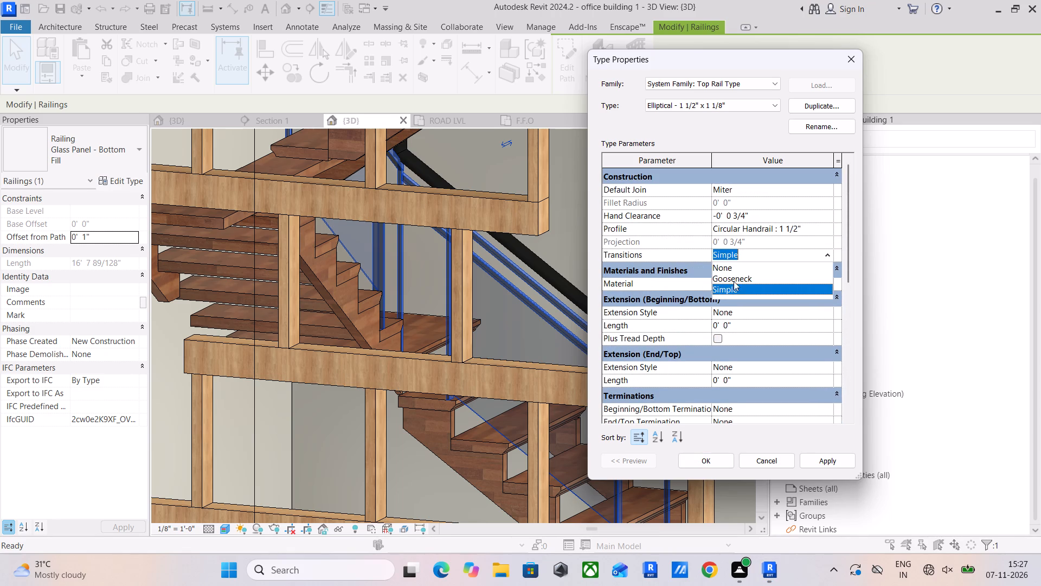
pyautogui.press('Escape')
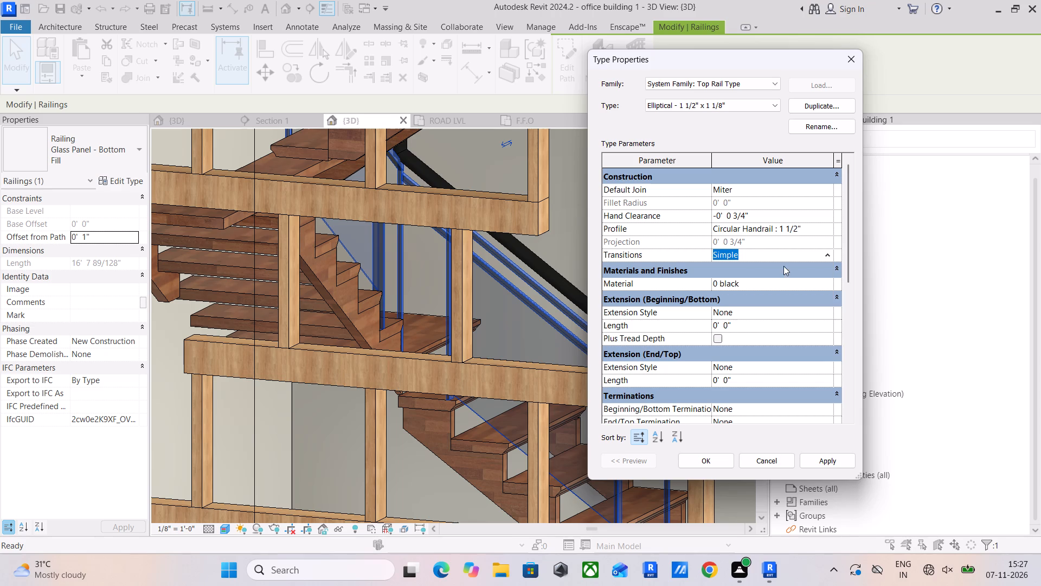
# Set the top rail type's default join to Fillet and apply the change through the railing type.
pyautogui.click(825, 187)
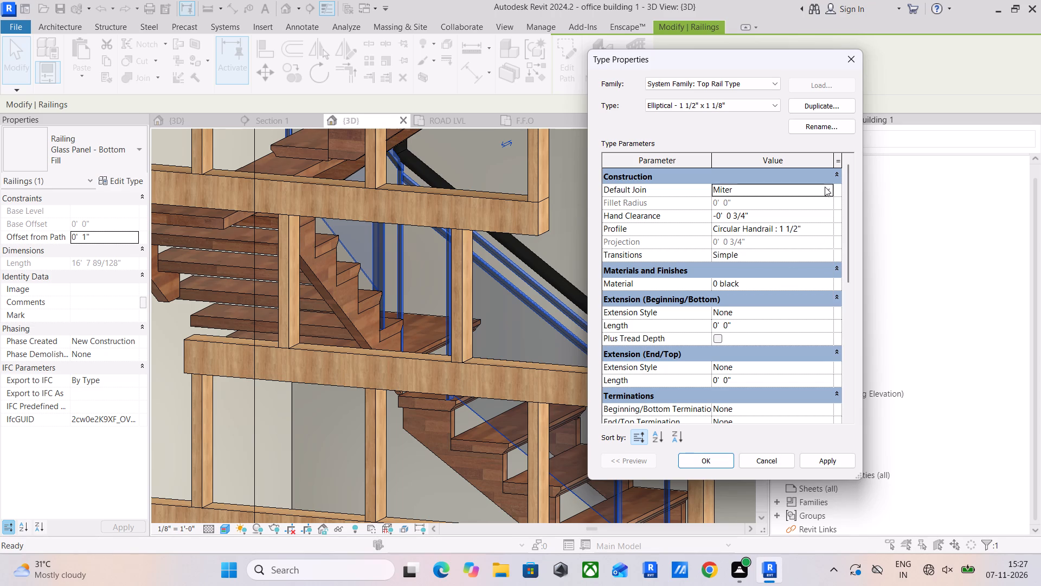
pyautogui.click(741, 216)
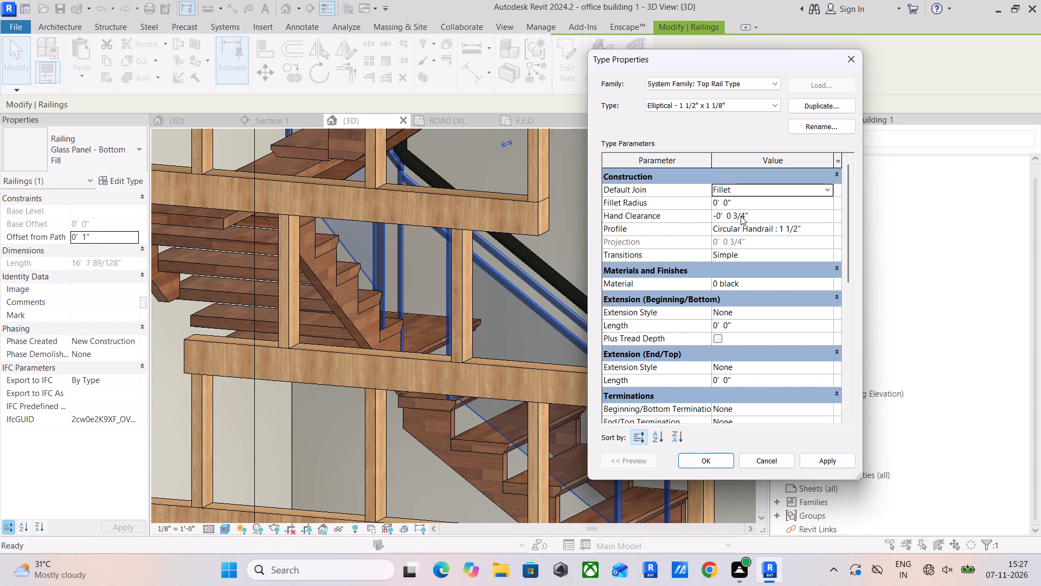
pyautogui.click(823, 456)
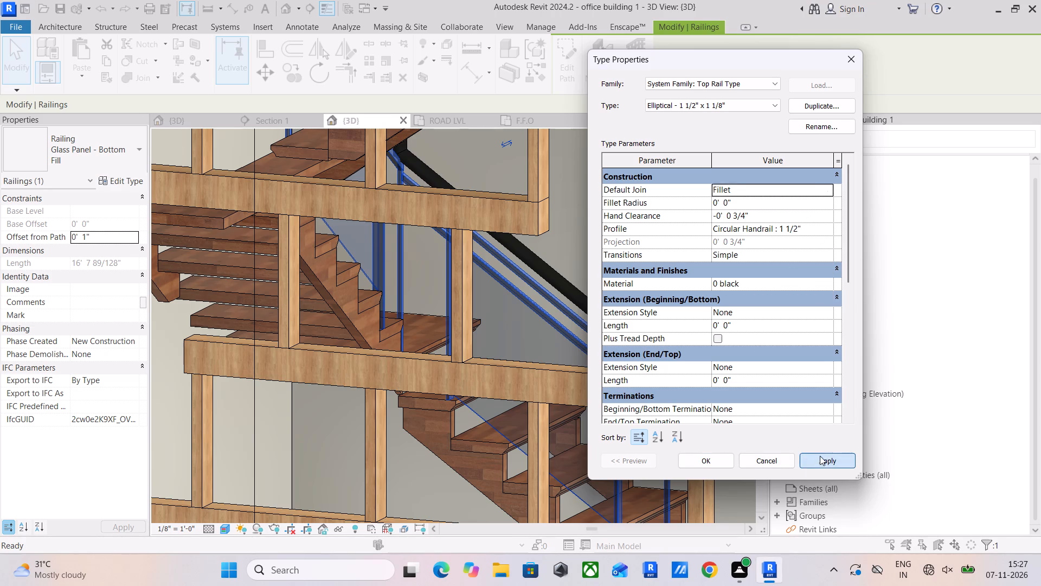
pyautogui.click(713, 460)
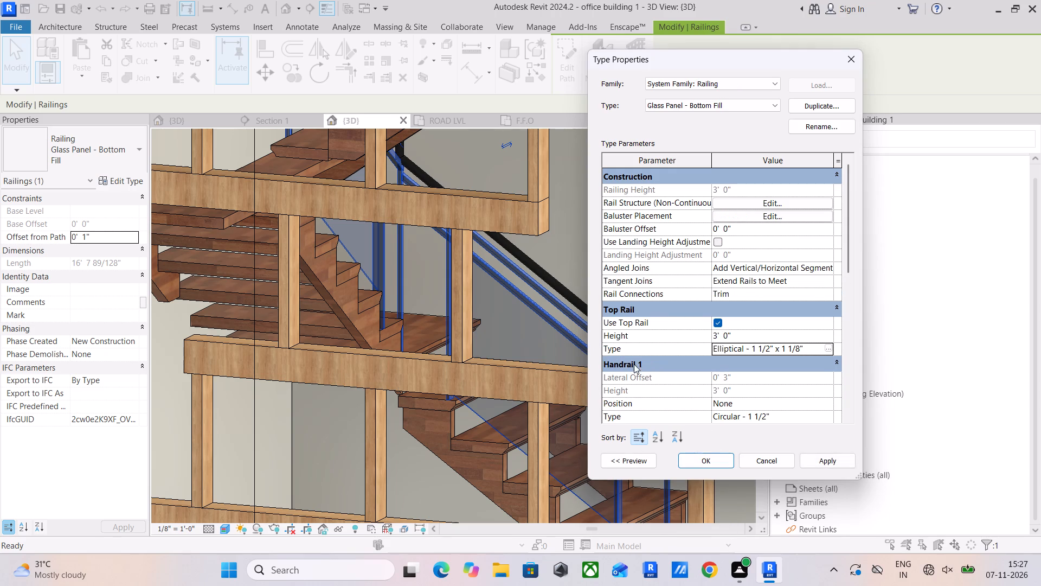
pyautogui.moveTo(844, 461); pyautogui.dragTo(837, 461)
pyautogui.click(722, 463)
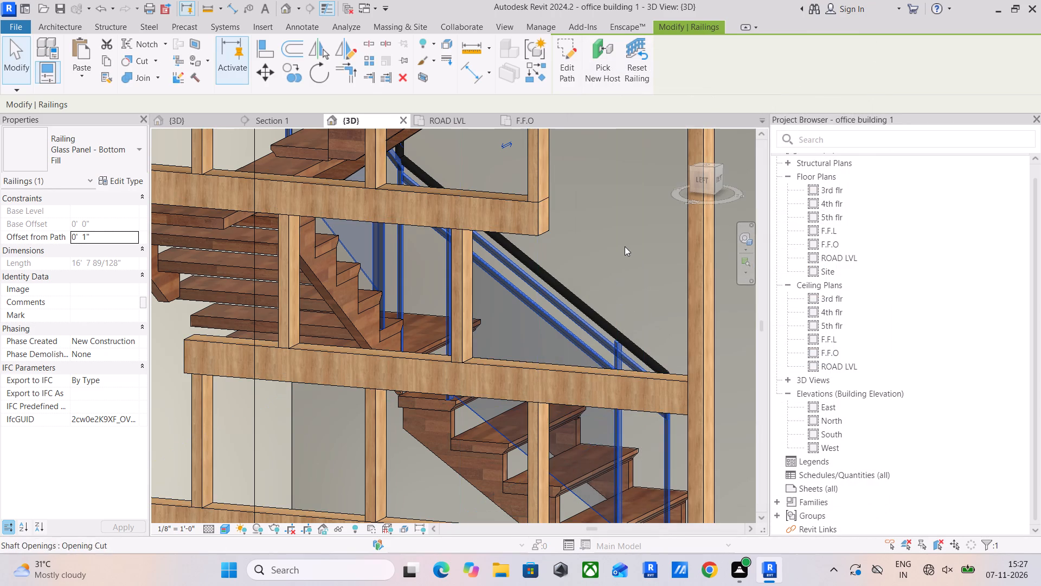
# Examine the conference stair and its railing in 3D from the side, front and lower flight.
pyautogui.click(625, 246)
pyautogui.scroll(-3, 626, 246)
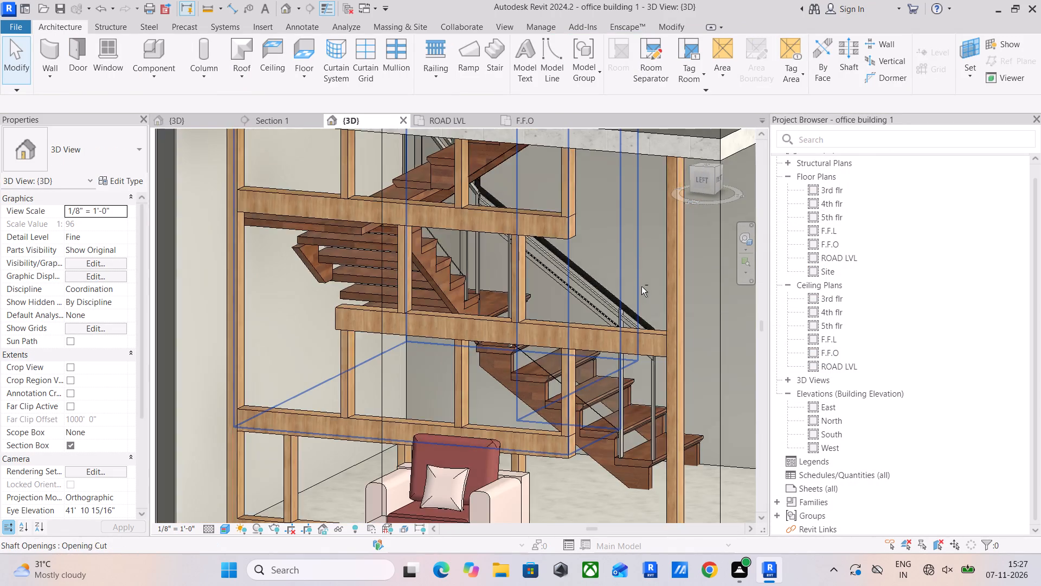
pyautogui.keyDown('shift'); pyautogui.moveTo(641, 286); pyautogui.dragTo(523, 251, button='middle'); pyautogui.keyUp('shift')
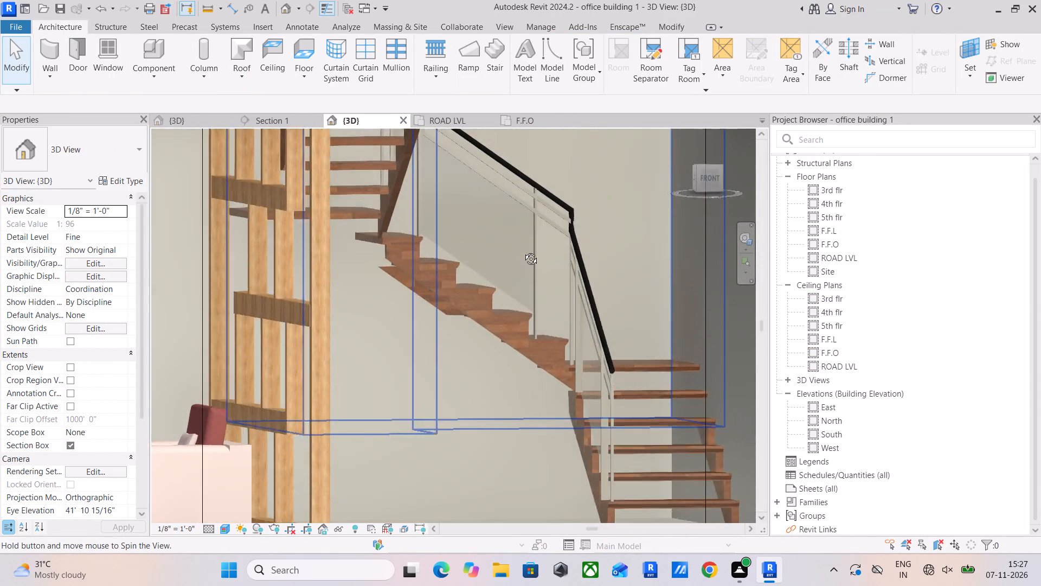
pyautogui.keyDown('shift'); pyautogui.moveTo(523, 251); pyautogui.dragTo(549, 240, button='middle'); pyautogui.keyUp('shift')
pyautogui.scroll(-2, 549, 240)
pyautogui.moveTo(551, 248); pyautogui.dragTo(539, 316, button='middle')
pyautogui.keyDown('shift'); pyautogui.moveTo(538, 306); pyautogui.dragTo(590, 391, button='middle'); pyautogui.keyUp('shift')
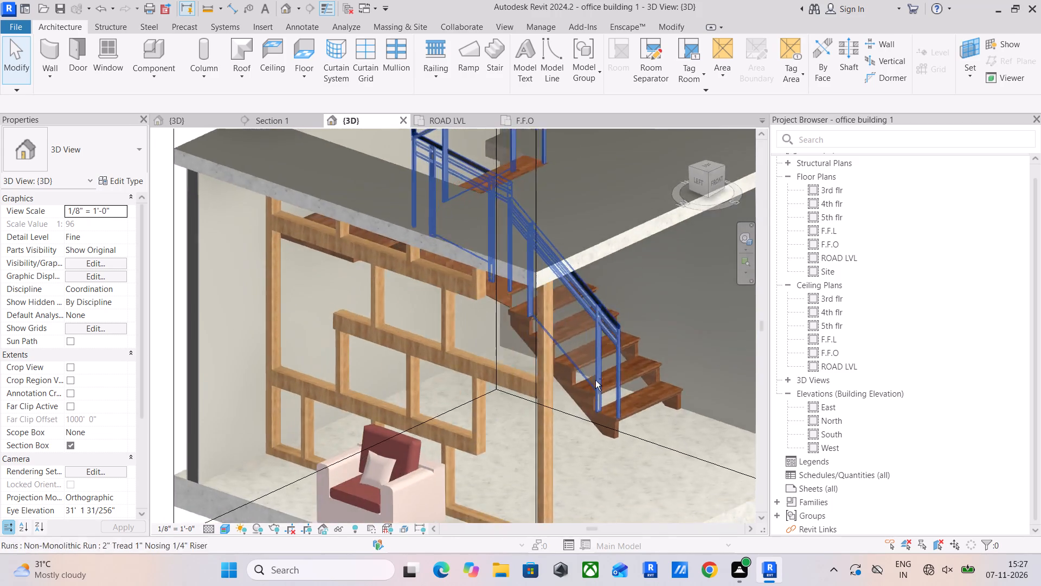
pyautogui.scroll(-5, 595, 364)
pyautogui.moveTo(594, 364); pyautogui.dragTo(579, 380, button='middle')
pyautogui.keyDown('shift'); pyautogui.moveTo(582, 379); pyautogui.dragTo(478, 354, button='middle'); pyautogui.keyUp('shift')
pyautogui.scroll(5, 556, 383)
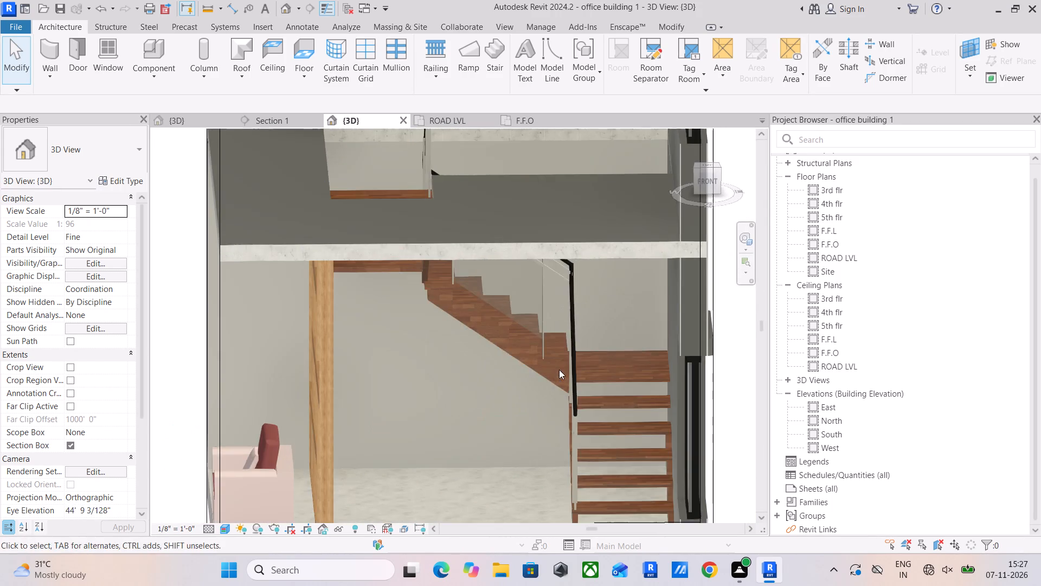
pyautogui.moveTo(561, 370); pyautogui.dragTo(438, 283, button='middle')
pyautogui.scroll(5, 497, 438)
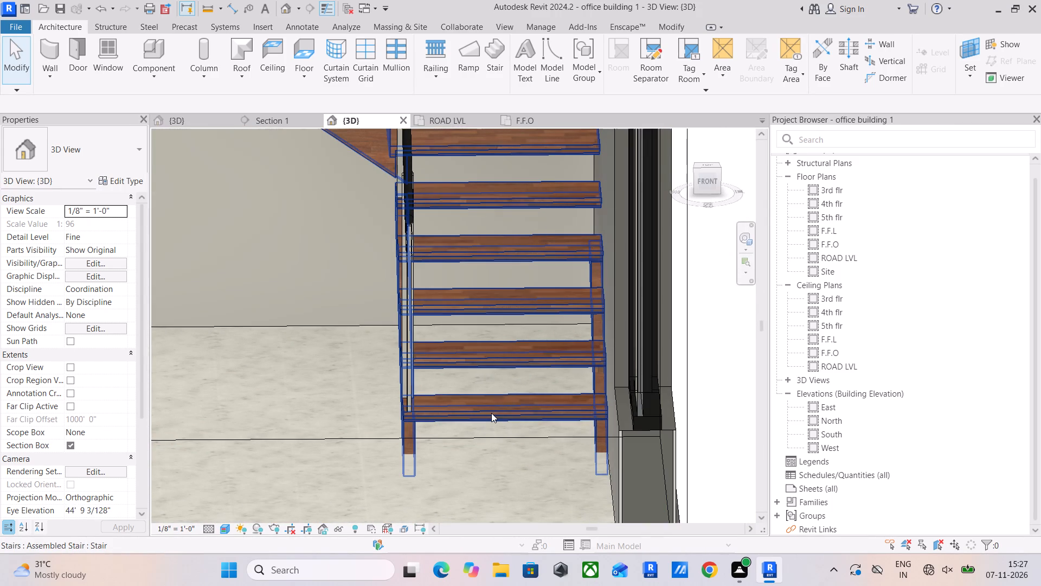
pyautogui.keyDown('shift'); pyautogui.moveTo(491, 413); pyautogui.dragTo(588, 377, button='middle'); pyautogui.keyUp('shift')
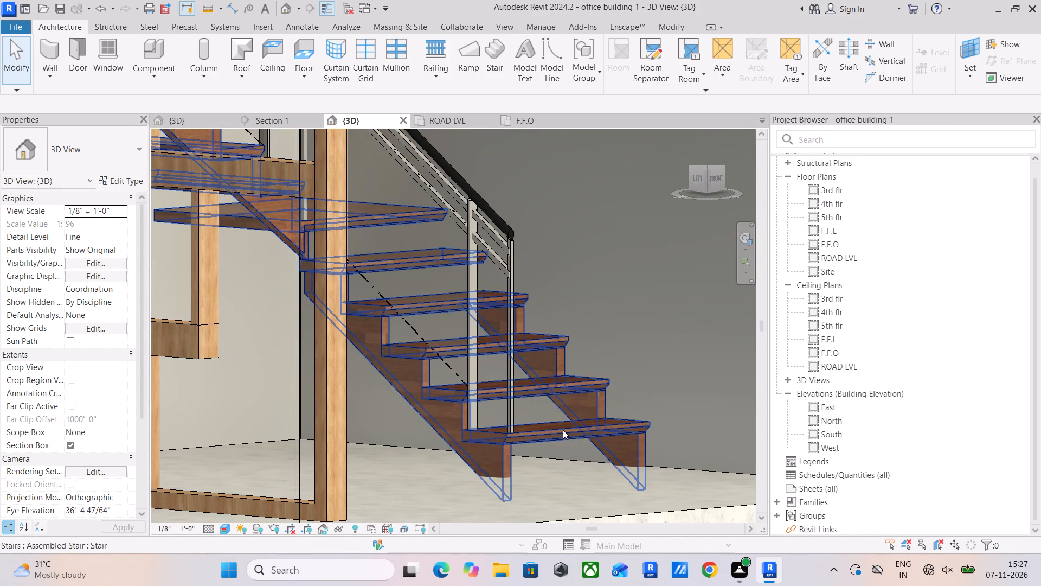
# Link the texture transforms of the stairs material's andiroba_natural.png appearance image, keeping the image non-inverted, and apply the material.
pyautogui.click(563, 430)
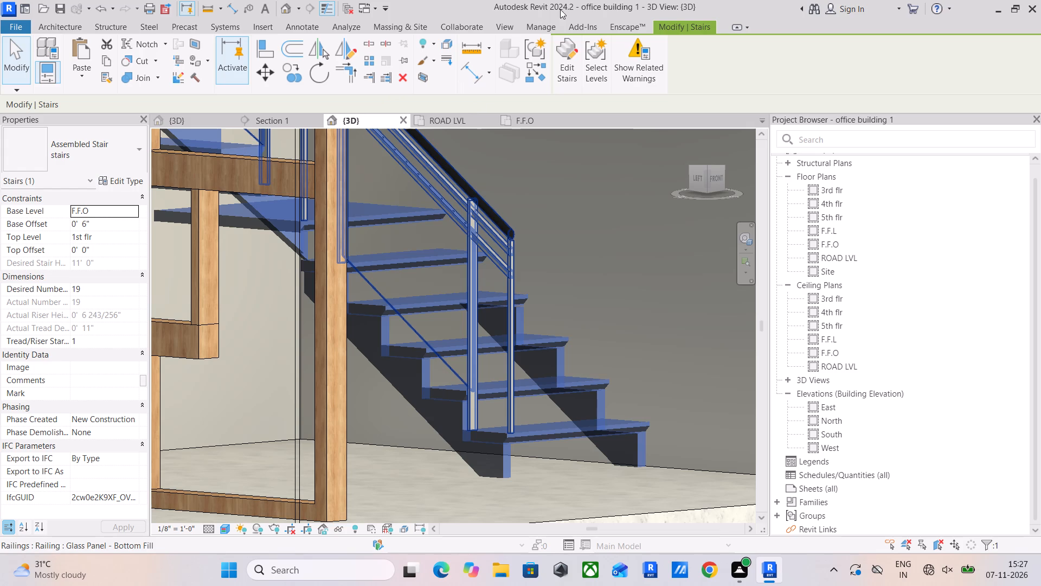
pyautogui.click(529, 29)
pyautogui.click(53, 53)
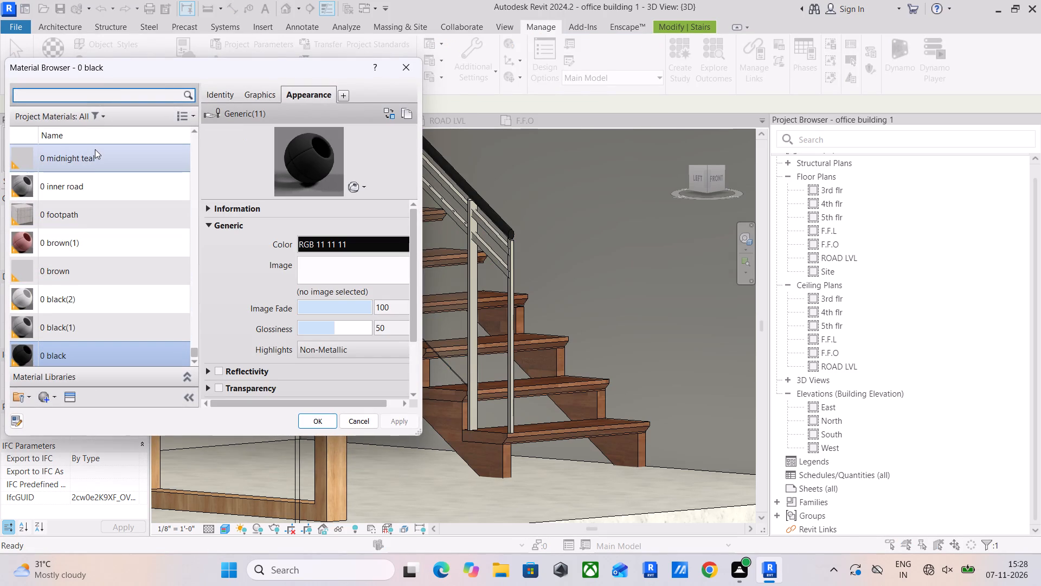
pyautogui.write('st')
pyautogui.write('air')
pyautogui.press('s')
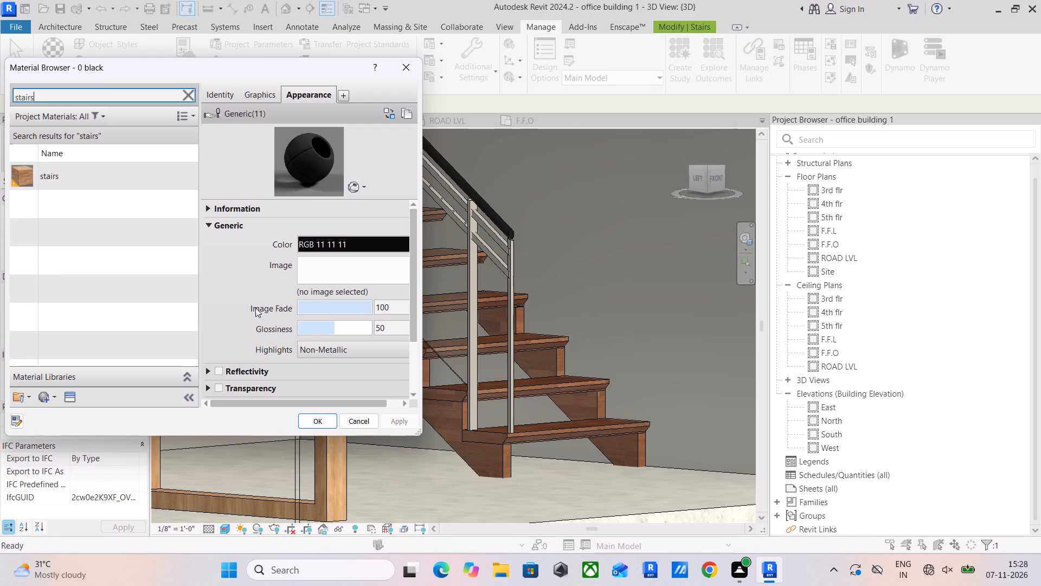
pyautogui.click(94, 178)
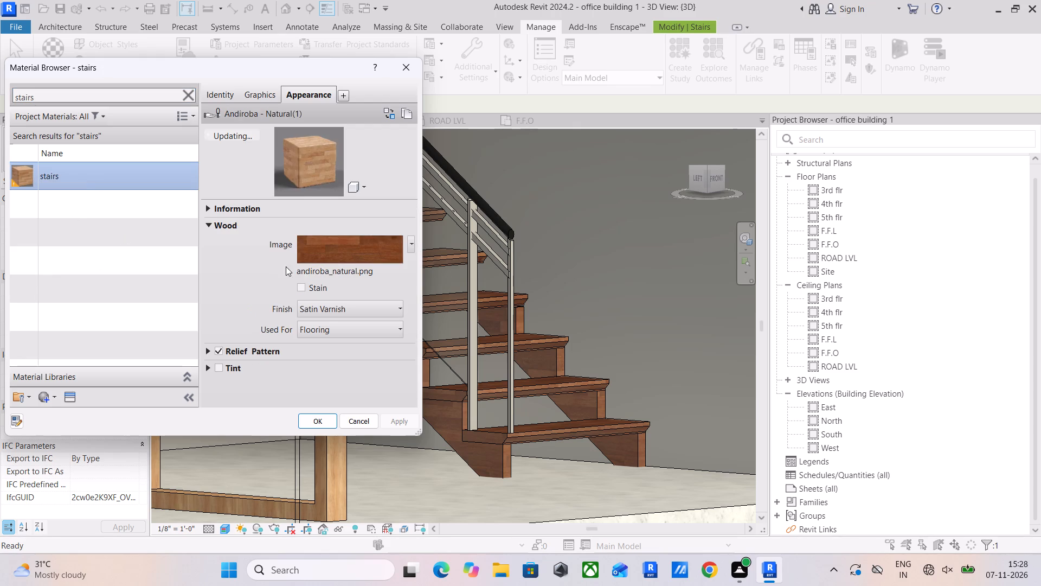
pyautogui.click(344, 251)
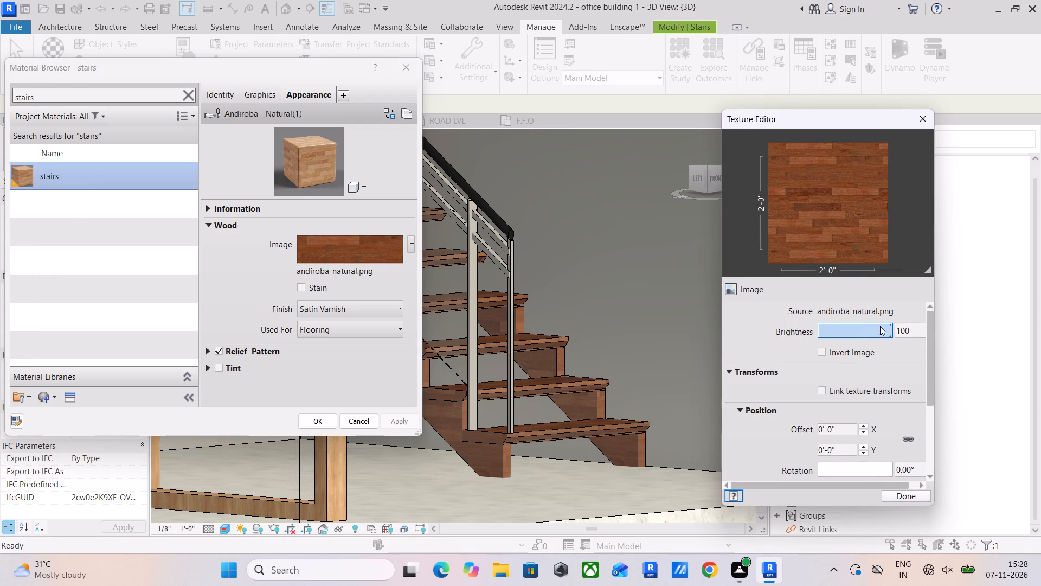
pyautogui.click(825, 353)
pyautogui.click(825, 353)
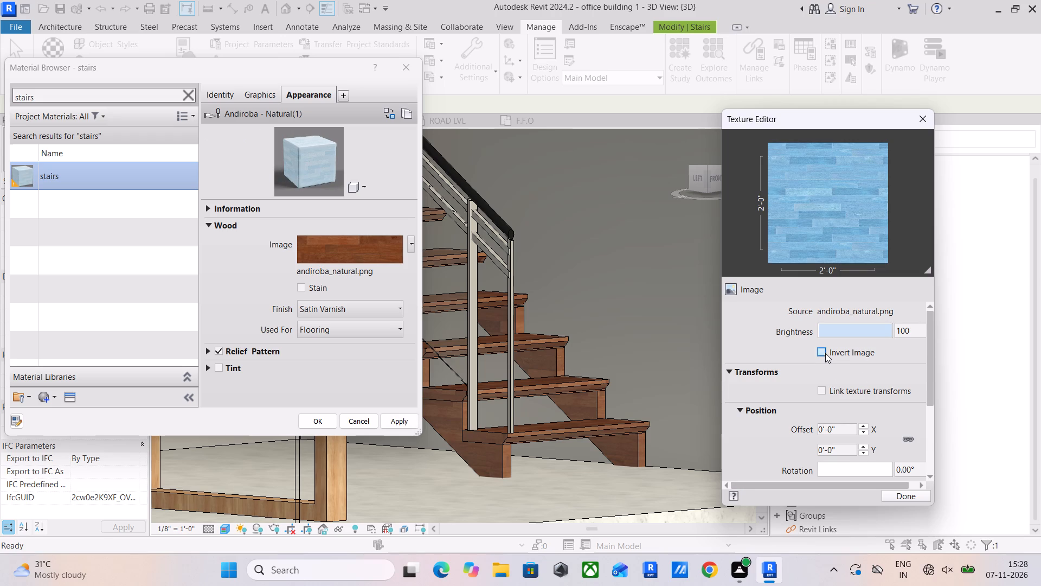
pyautogui.click(823, 391)
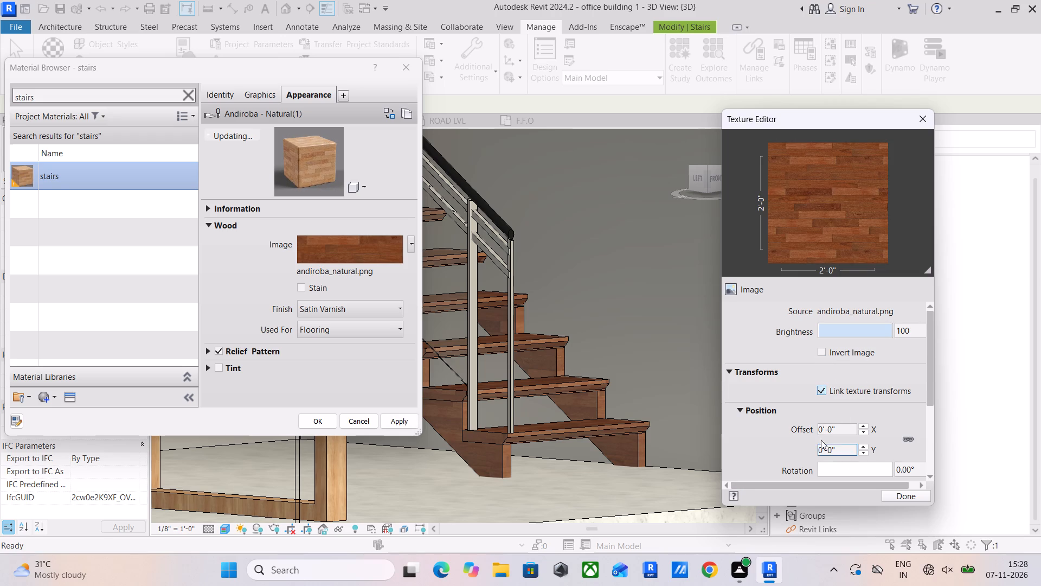
pyautogui.click(912, 494)
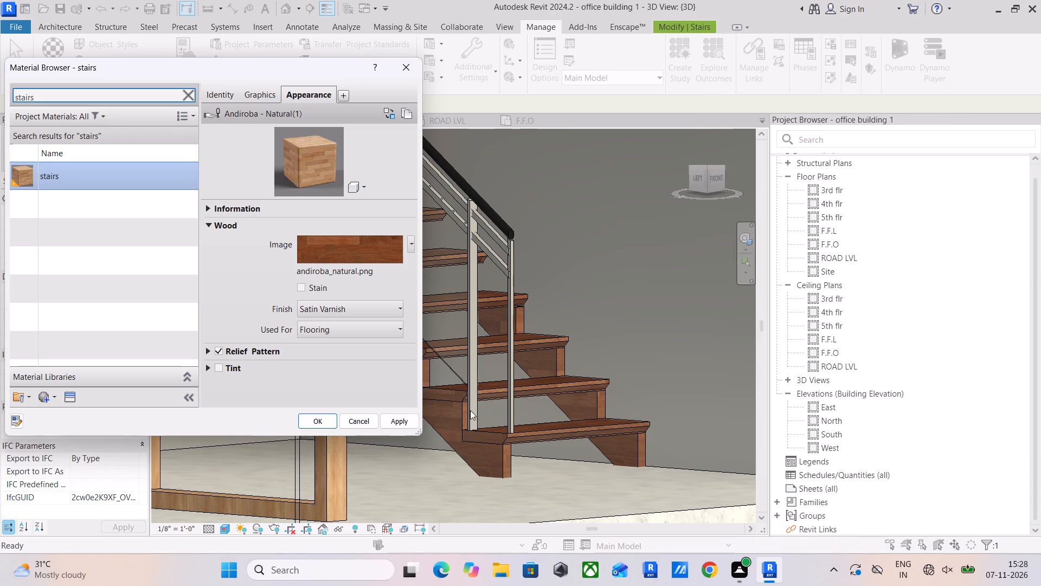
pyautogui.click(398, 417)
pyautogui.click(314, 420)
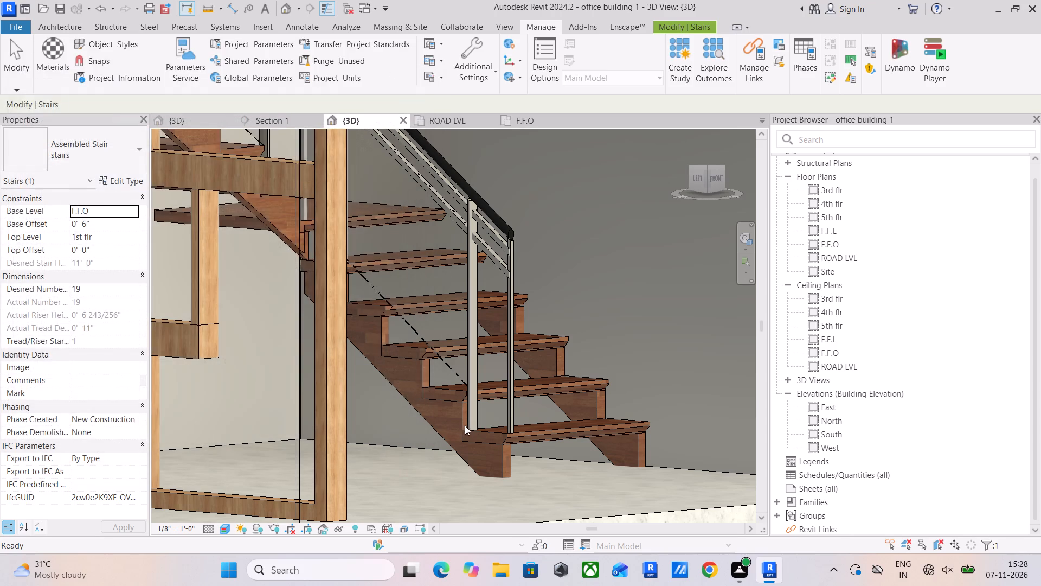
# Set the nosing profile to Default in the conference stair's 2" Tread 1" Nosing 1/4" Riser run type.
pyautogui.scroll(12, 503, 437)
pyautogui.keyDown('shift'); pyautogui.scroll(1, 547, 430); pyautogui.keyUp('shift')
pyautogui.keyDown('shift'); pyautogui.moveTo(547, 430); pyautogui.dragTo(539, 463, button='middle'); pyautogui.keyUp('shift')
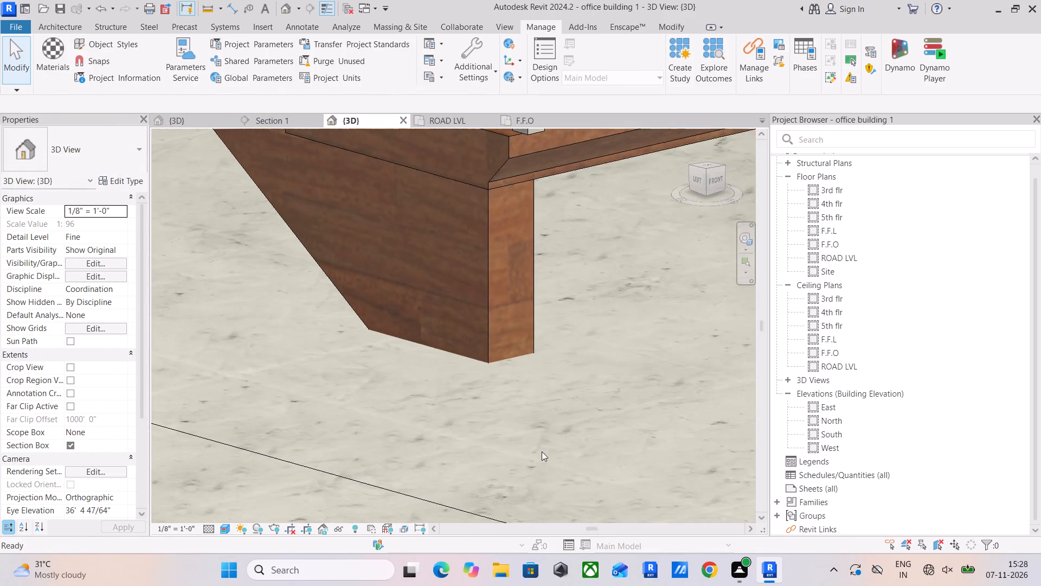
pyautogui.moveTo(542, 426); pyautogui.dragTo(458, 513, button='middle')
pyautogui.moveTo(513, 356); pyautogui.dragTo(472, 489, button='middle')
pyautogui.scroll(3, 484, 361)
pyautogui.click(489, 349)
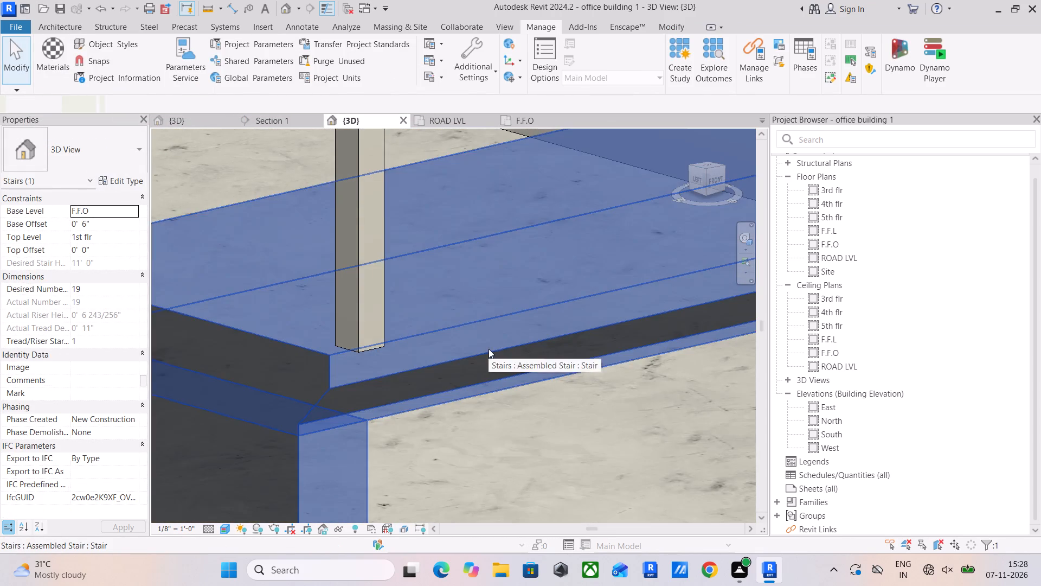
pyautogui.scroll(-5, 489, 349)
pyautogui.scroll(-5, 372, 349)
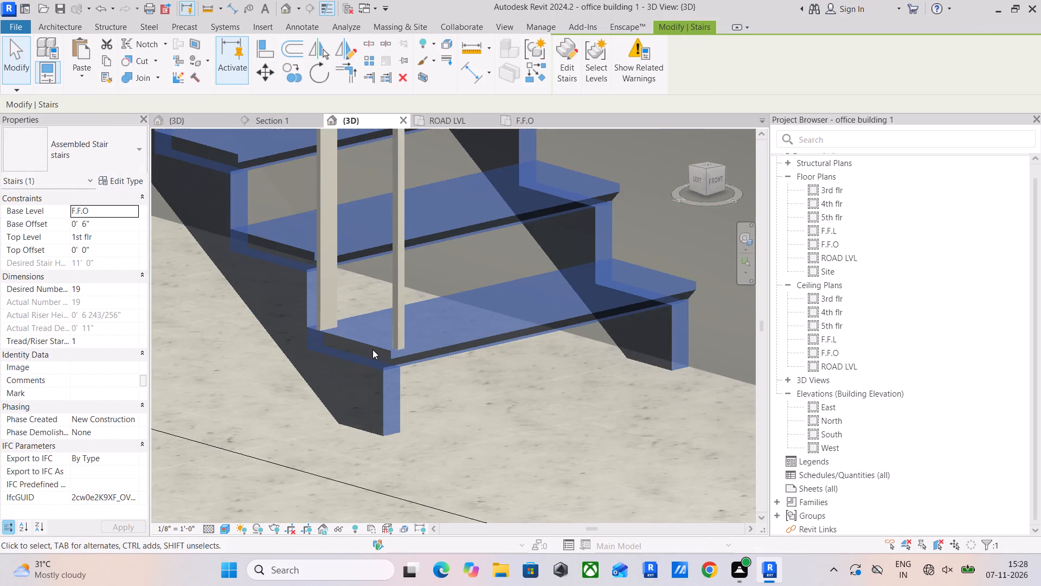
pyautogui.moveTo(377, 358); pyautogui.dragTo(412, 412, button='middle')
pyautogui.scroll(10, 327, 319)
pyautogui.scroll(-3, 316, 364)
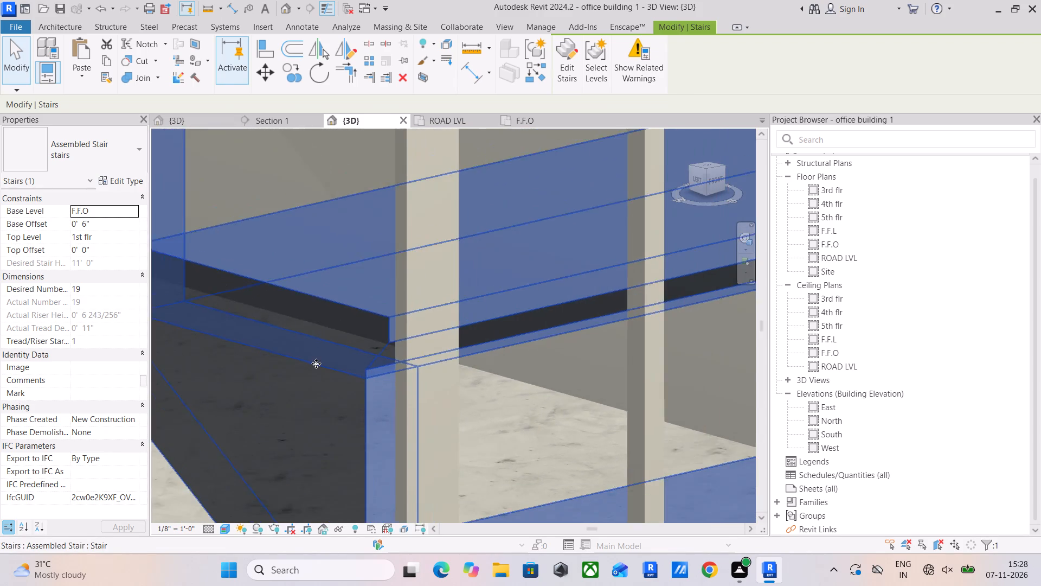
pyautogui.moveTo(332, 360); pyautogui.dragTo(422, 298, button='middle')
pyautogui.click(127, 187)
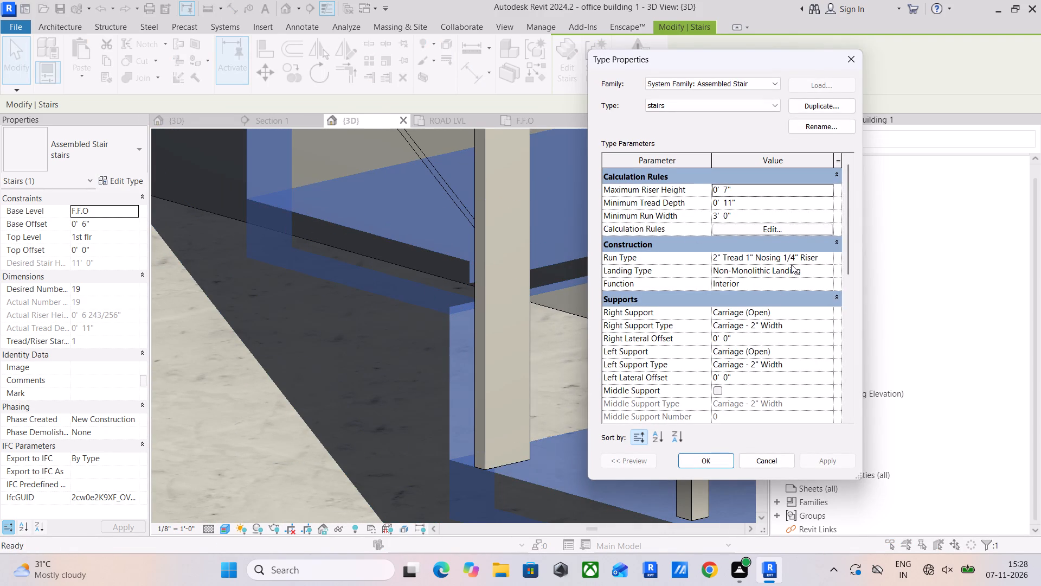
pyautogui.click(828, 256)
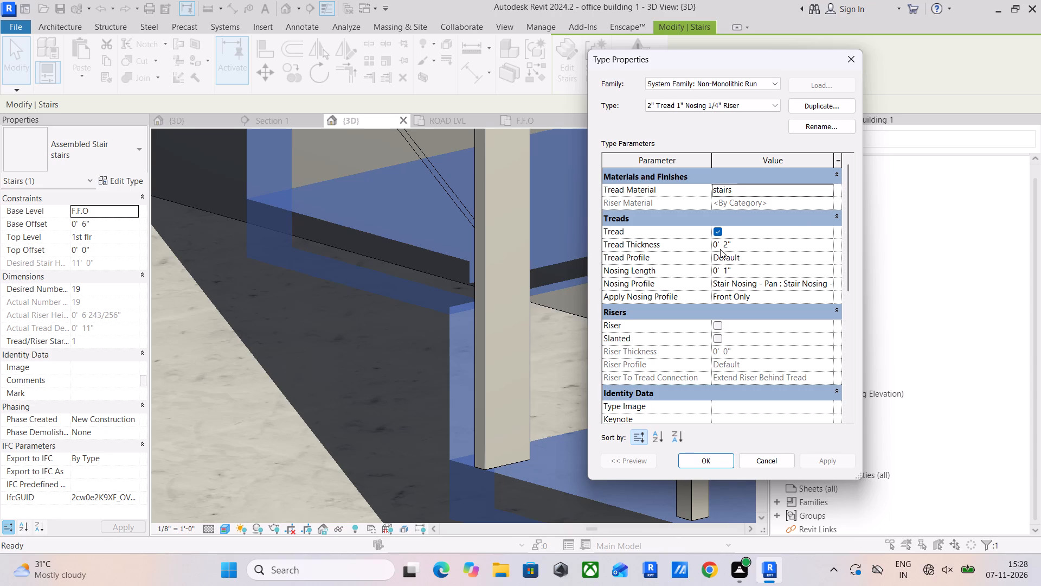
pyautogui.click(828, 282)
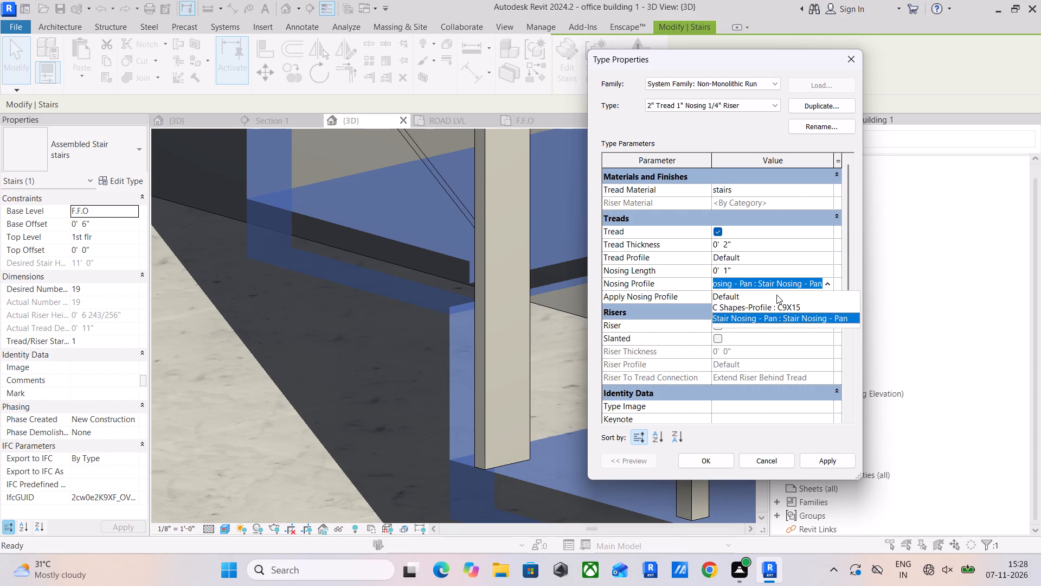
pyautogui.click(777, 296)
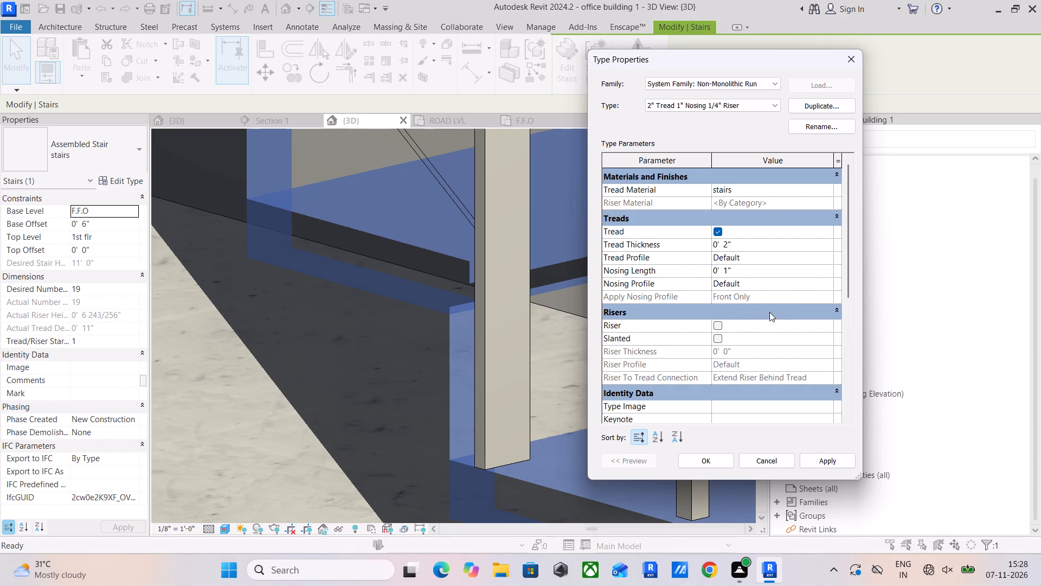
pyautogui.click(811, 458)
pyautogui.click(728, 461)
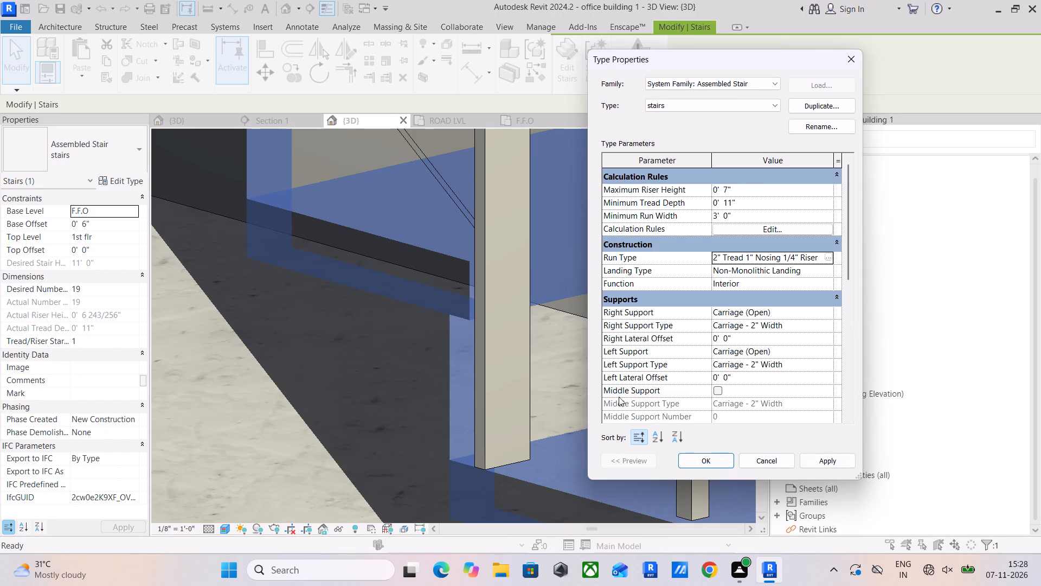
pyautogui.click(820, 454)
pyautogui.click(719, 461)
pyautogui.click(625, 386)
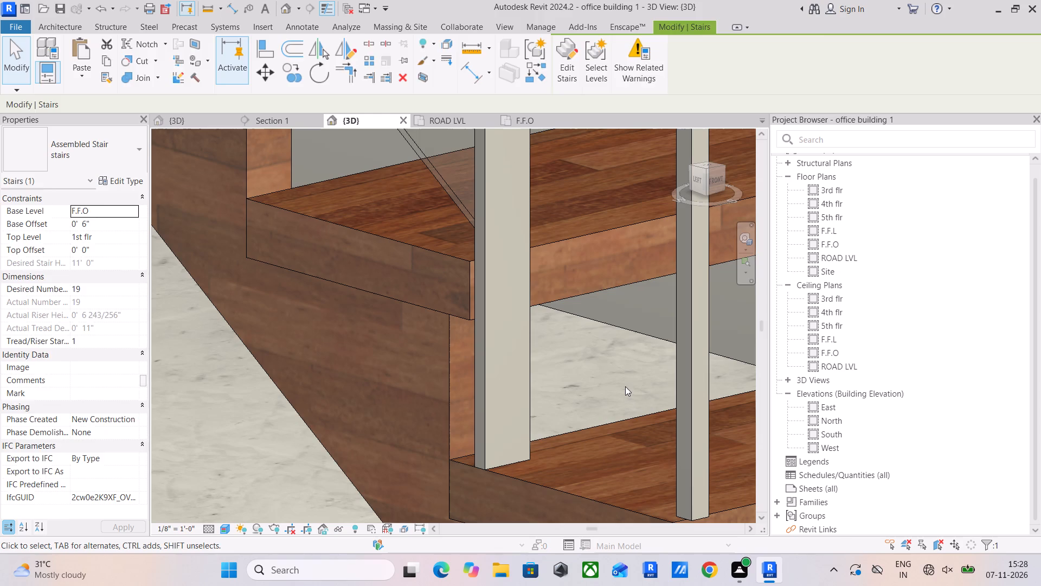
# Examine the tread edges and lower flight of the F.F.O conference stair in 3D.
pyautogui.moveTo(631, 385); pyautogui.dragTo(603, 436, button='middle')
pyautogui.scroll(-4, 616, 406)
pyautogui.moveTo(619, 390); pyautogui.dragTo(540, 288, button='middle')
pyautogui.scroll(-4, 542, 300)
pyautogui.moveTo(567, 316); pyautogui.dragTo(566, 321, button='middle')
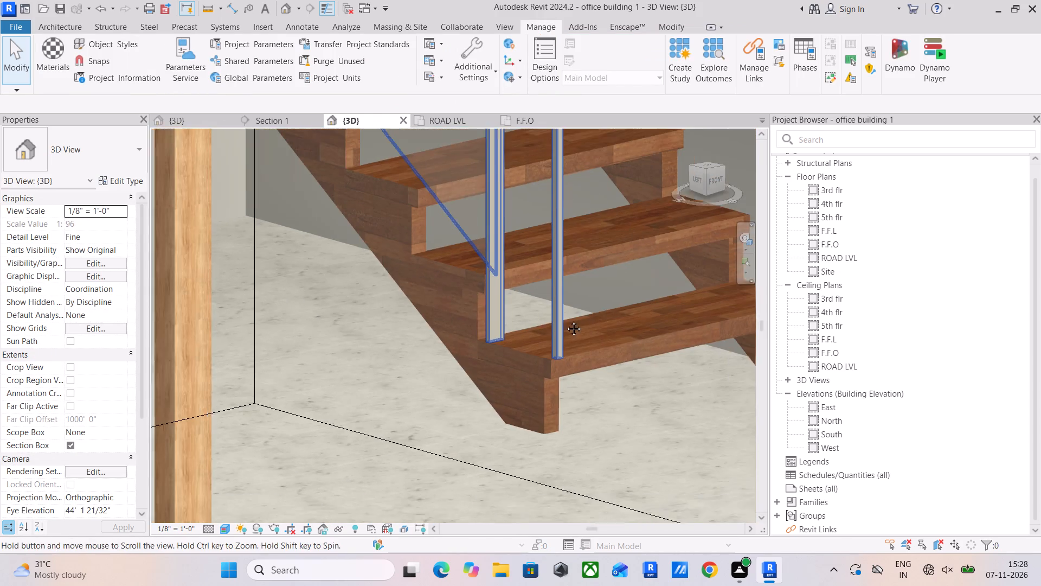
pyautogui.moveTo(566, 321); pyautogui.dragTo(497, 340, button='middle')
pyautogui.scroll(-1, 496, 336)
pyautogui.moveTo(518, 347); pyautogui.dragTo(539, 339, button='middle')
pyautogui.scroll(-3, 658, 355)
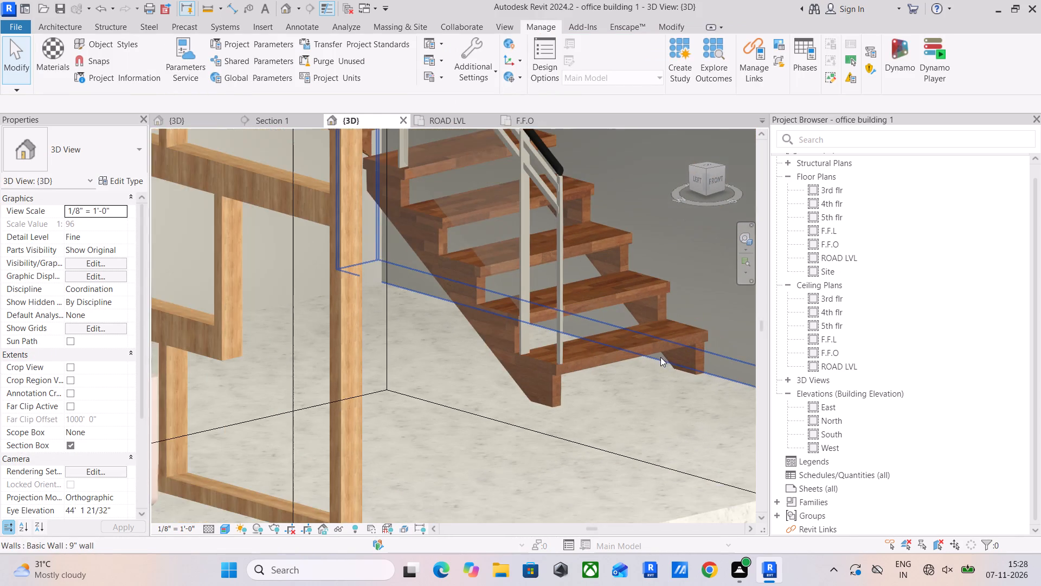
pyautogui.moveTo(660, 357); pyautogui.dragTo(623, 377, button='middle')
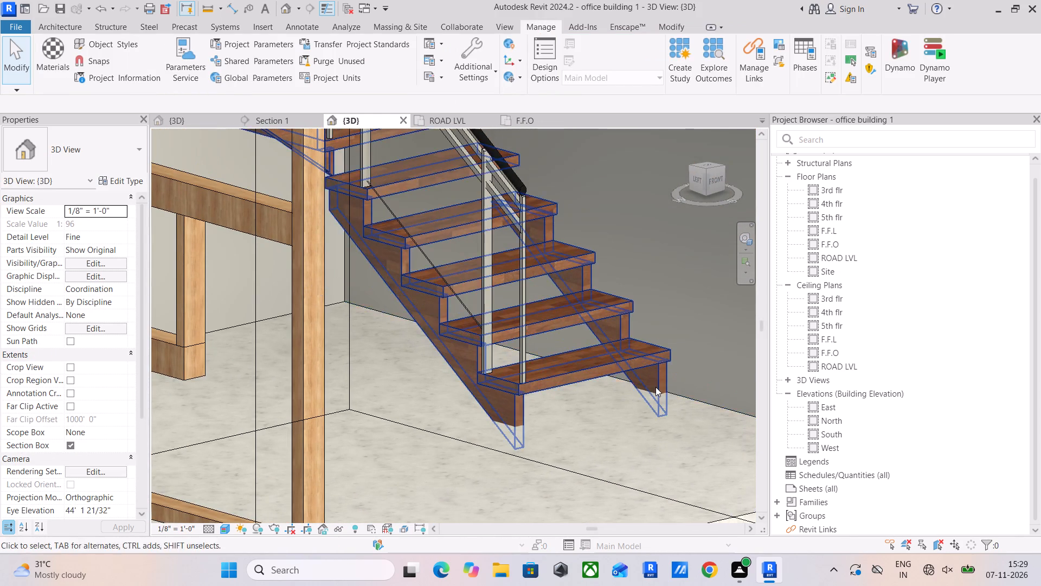
pyautogui.scroll(-4, 664, 385)
pyautogui.moveTo(667, 383); pyautogui.dragTo(582, 407, button='middle')
pyautogui.scroll(-3, 582, 407)
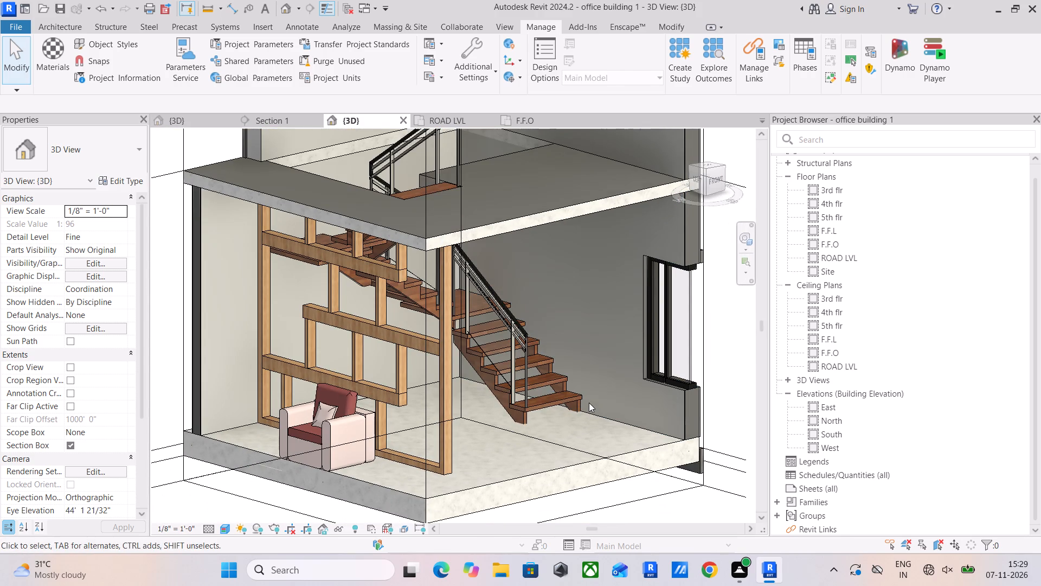
pyautogui.scroll(-3, 589, 403)
# Copy the F.F.O conference stair with its railings and paste them aligned to levels 1st flr through 5th flr.
pyautogui.click(567, 400)
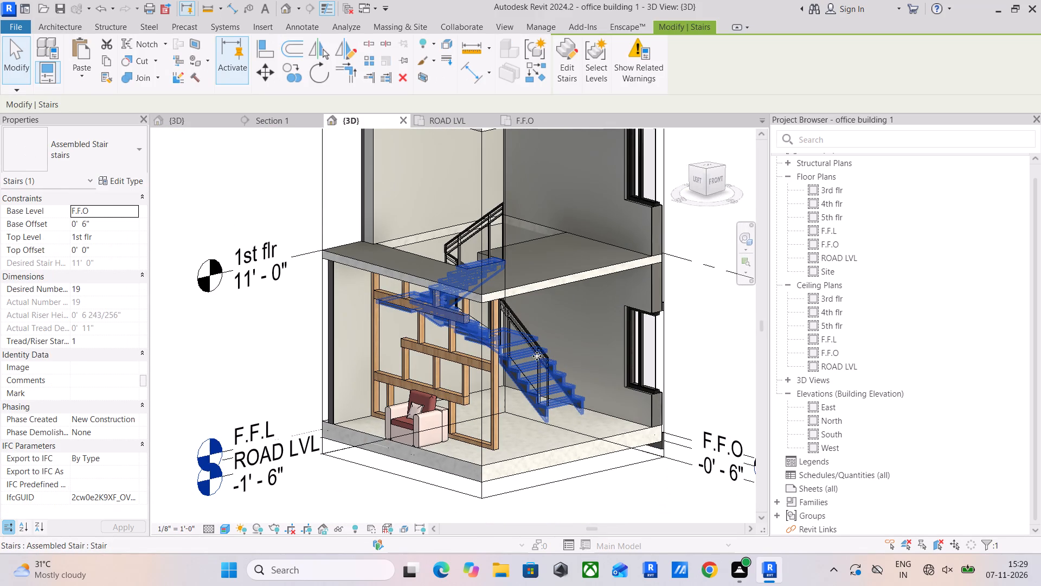
pyautogui.scroll(4, 537, 352)
pyautogui.keyDown('ctrl'); pyautogui.click(529, 327); pyautogui.keyUp('ctrl')
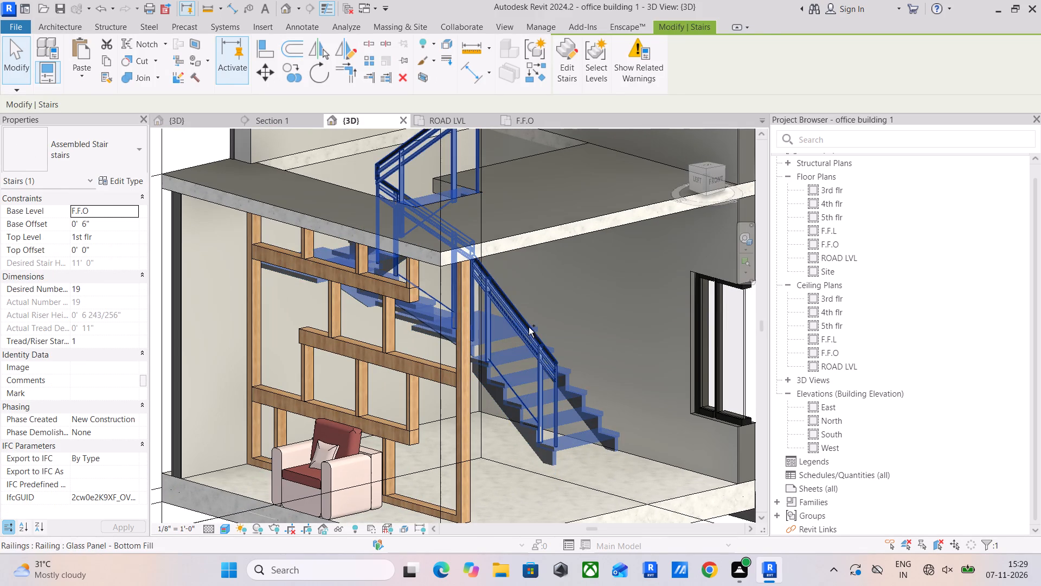
pyautogui.scroll(9, 345, 146)
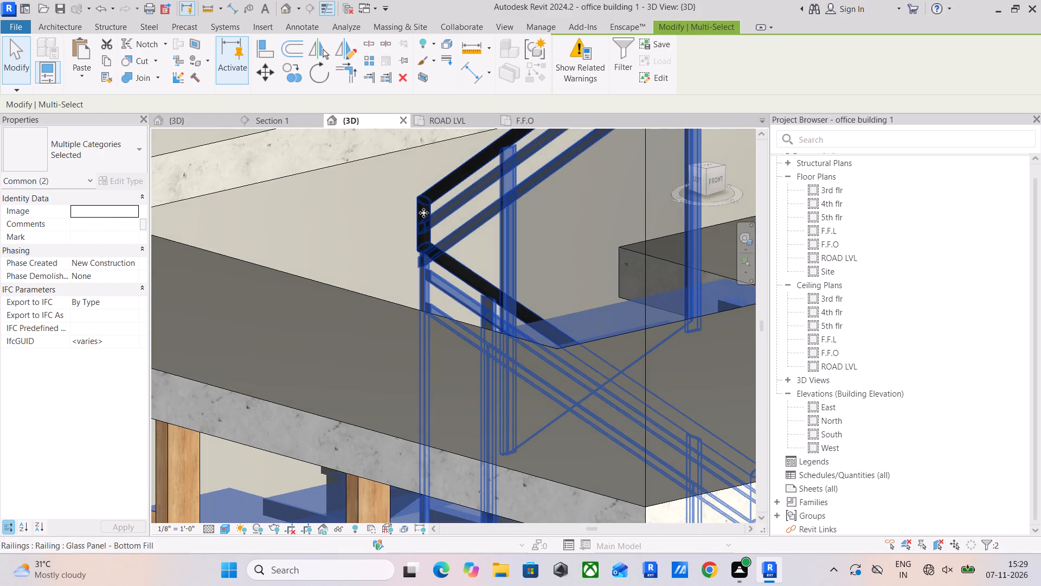
pyautogui.keyDown('ctrl'); pyautogui.click(423, 213); pyautogui.keyUp('ctrl')
pyautogui.scroll(-4, 467, 240)
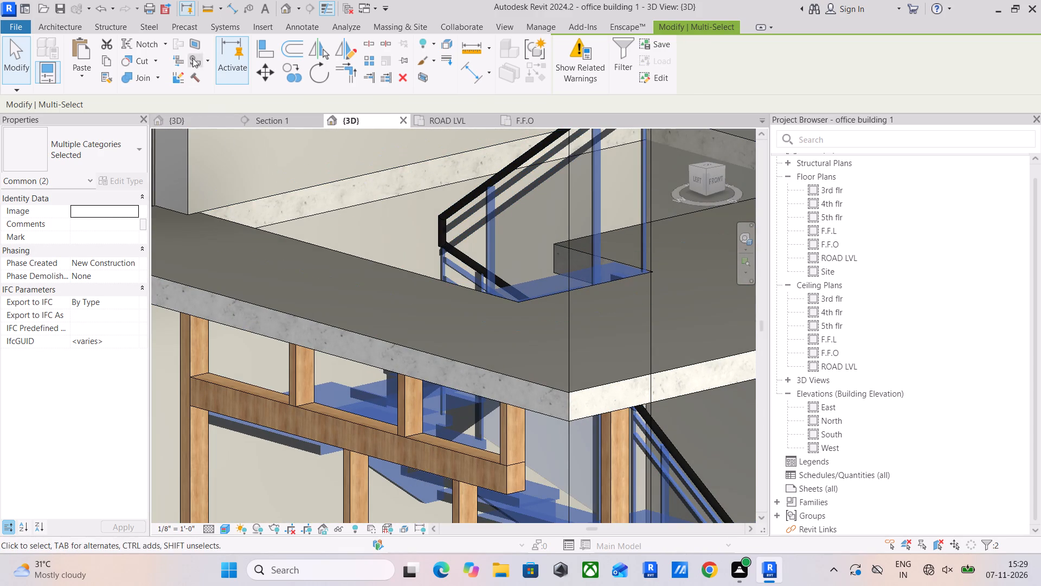
pyautogui.click(101, 61)
pyautogui.click(82, 71)
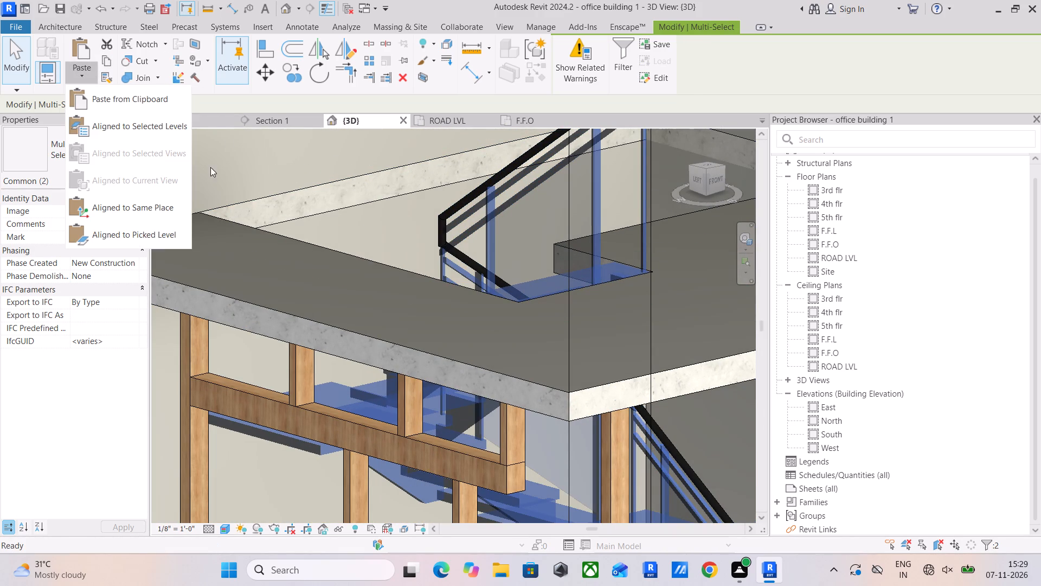
pyautogui.click(161, 125)
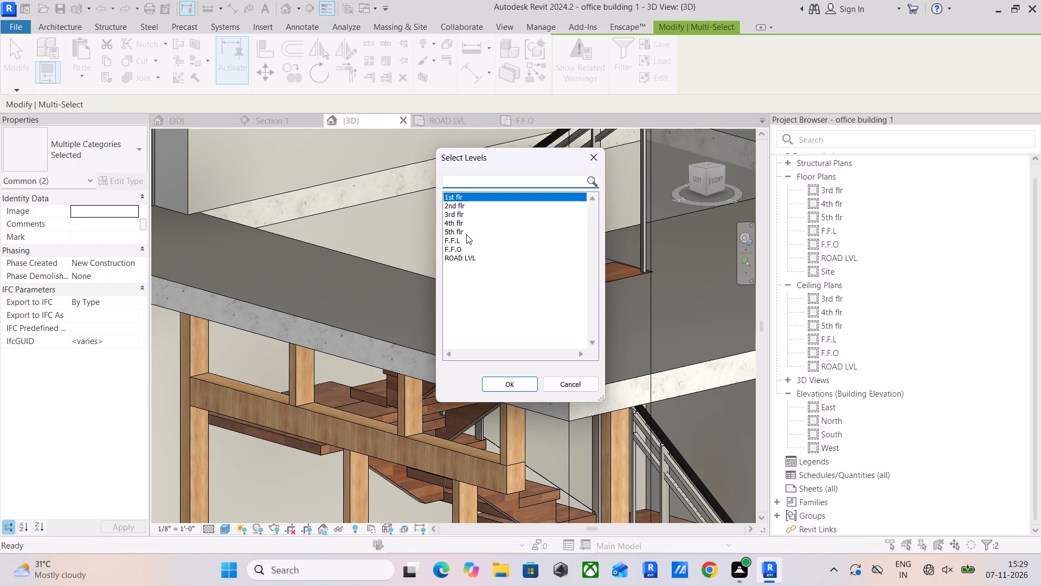
pyautogui.keyDown('ctrl'); pyautogui.moveTo(466, 234); pyautogui.dragTo(467, 198); pyautogui.keyUp('ctrl')
pyautogui.click(516, 383)
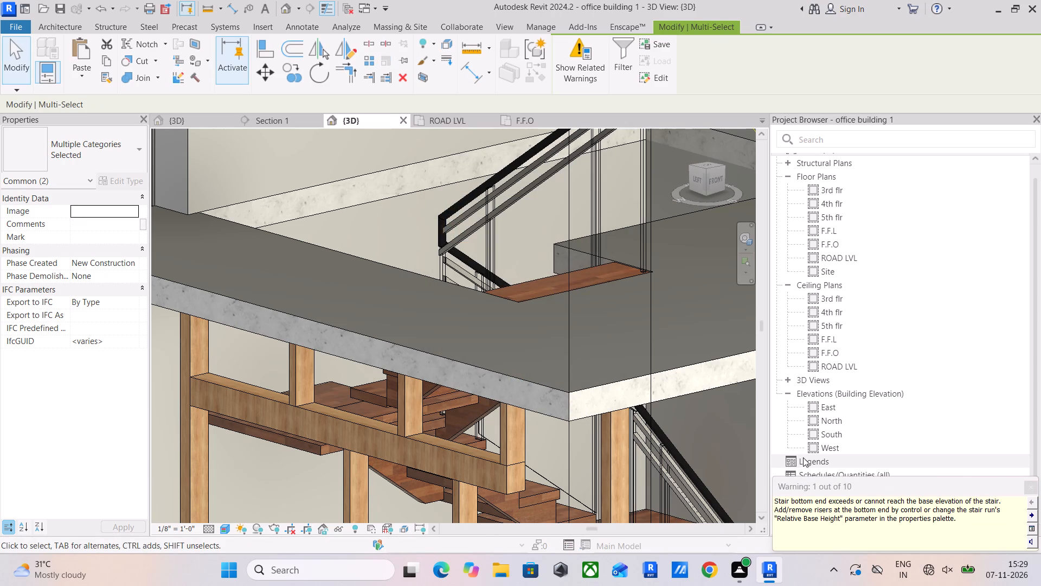
# Set both the base offset and the top offset of the stair between 1st flr and 2nd flr to 0' 0".
pyautogui.scroll(-9, 546, 398)
pyautogui.moveTo(539, 401); pyautogui.dragTo(439, 430, button='middle')
pyautogui.scroll(2, 543, 354)
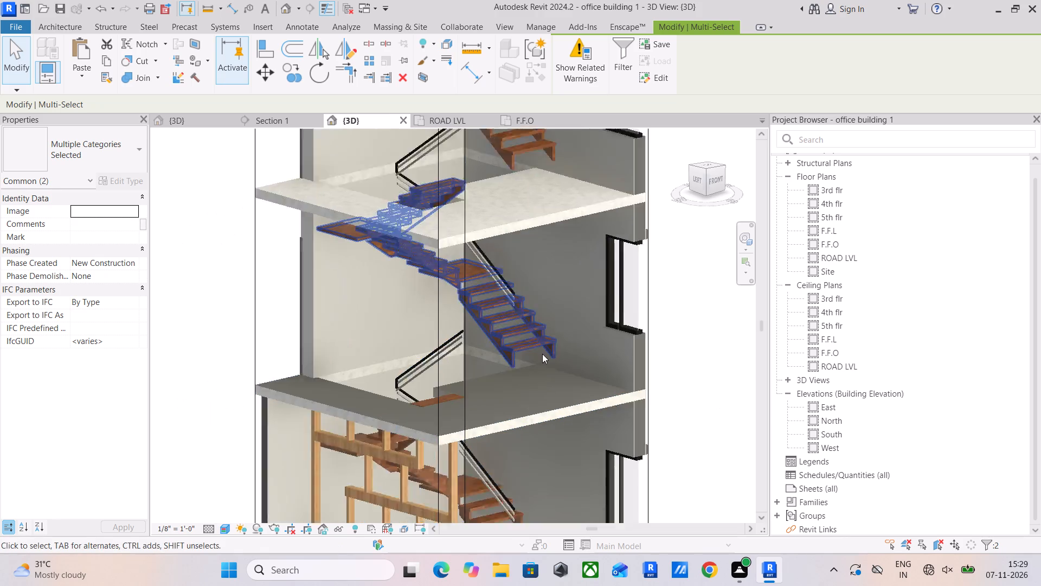
pyautogui.scroll(3, 542, 354)
pyautogui.moveTo(505, 371); pyautogui.dragTo(532, 439, button='middle')
pyautogui.scroll(-3, 528, 421)
pyautogui.moveTo(528, 420); pyautogui.dragTo(535, 416, button='middle')
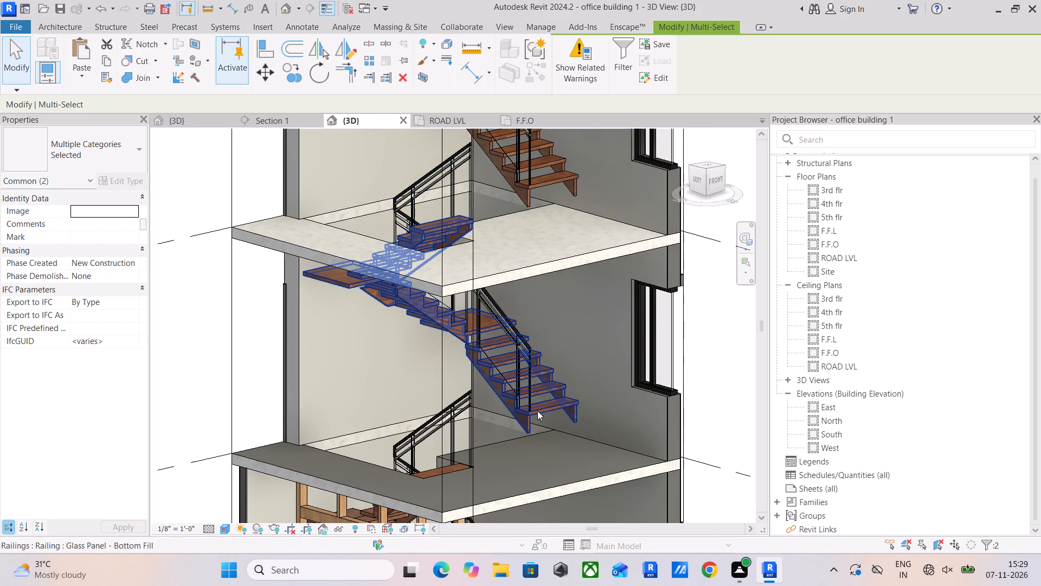
pyautogui.click(549, 402)
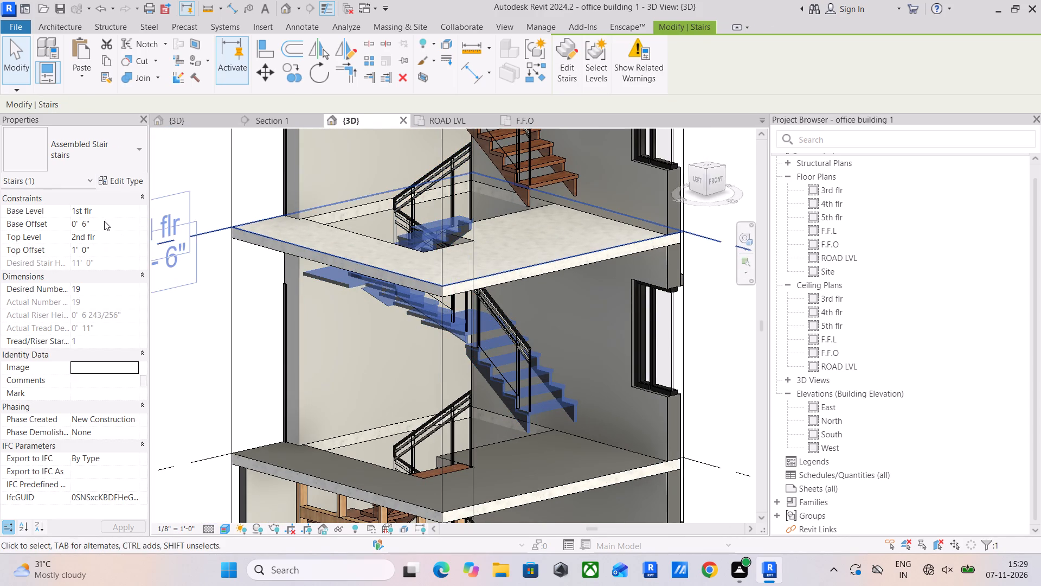
pyautogui.click(104, 222)
pyautogui.press('0')
pyautogui.press('Return')
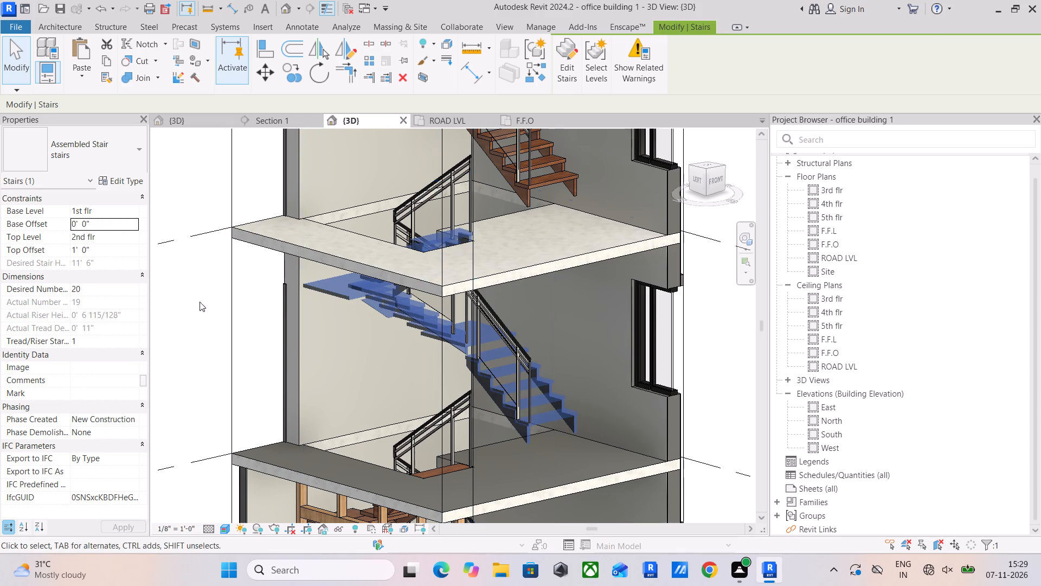
pyautogui.click(104, 246)
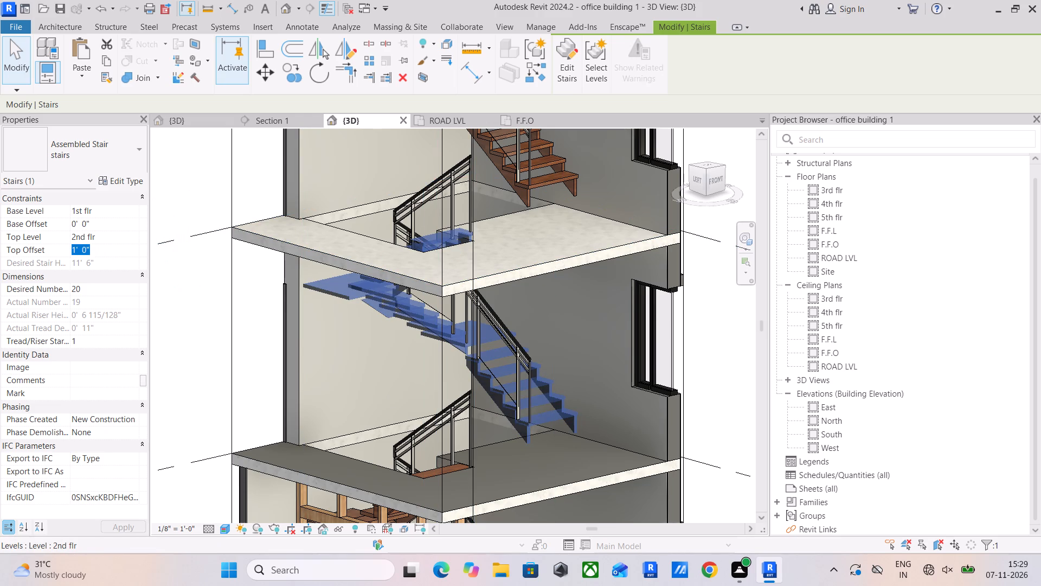
pyautogui.press('0')
pyautogui.press('Return')
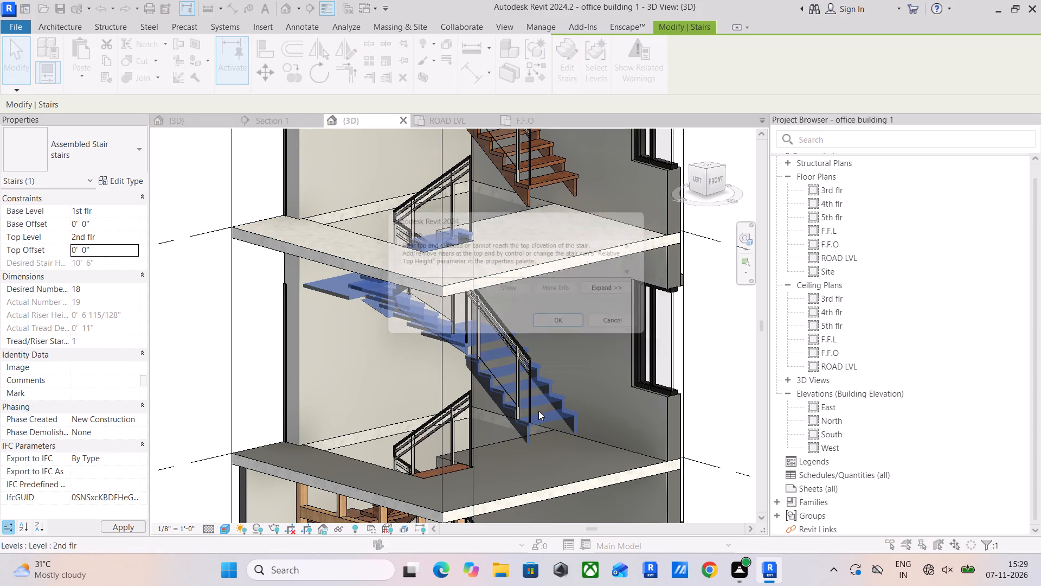
pyautogui.click(562, 324)
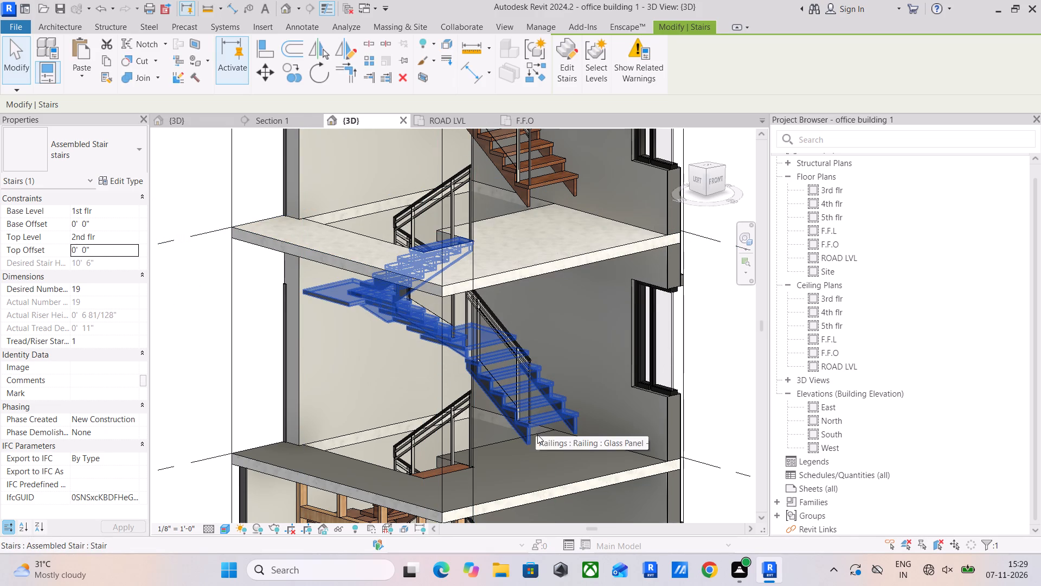
# Examine how the bottom of the 1st flr stair's carriages meets the floor slab.
pyautogui.keyDown('shift'); pyautogui.moveTo(533, 439); pyautogui.dragTo(587, 400, button='middle'); pyautogui.keyUp('shift')
pyautogui.scroll(5, 538, 431)
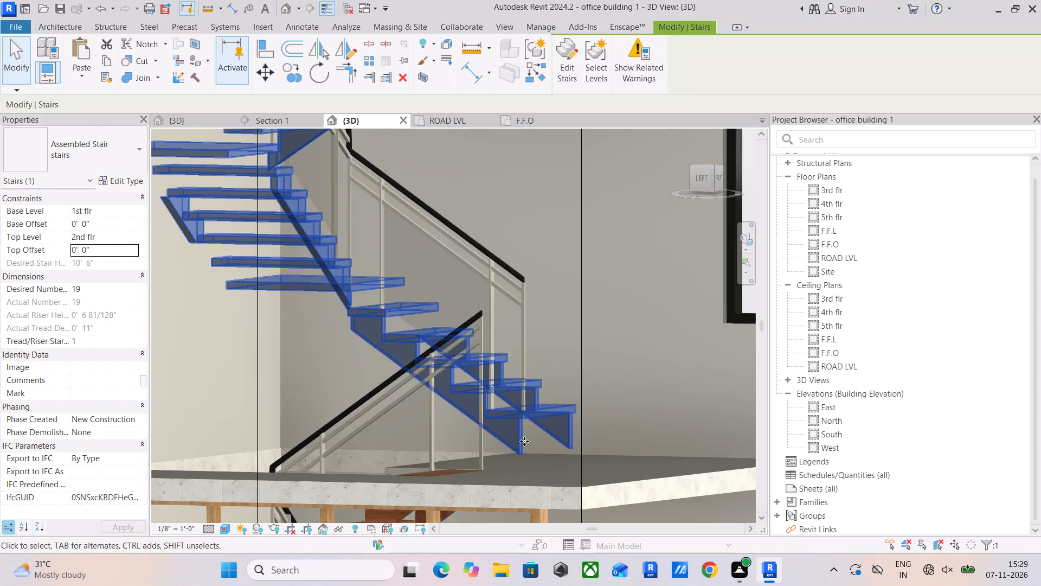
pyautogui.scroll(1, 523, 442)
pyautogui.moveTo(523, 442); pyautogui.dragTo(514, 401, button='middle')
pyautogui.scroll(5, 492, 414)
pyautogui.moveTo(491, 412); pyautogui.dragTo(493, 429, button='middle')
pyautogui.keyDown('shift'); pyautogui.moveTo(494, 429); pyautogui.dragTo(501, 439, button='middle'); pyautogui.keyUp('shift')
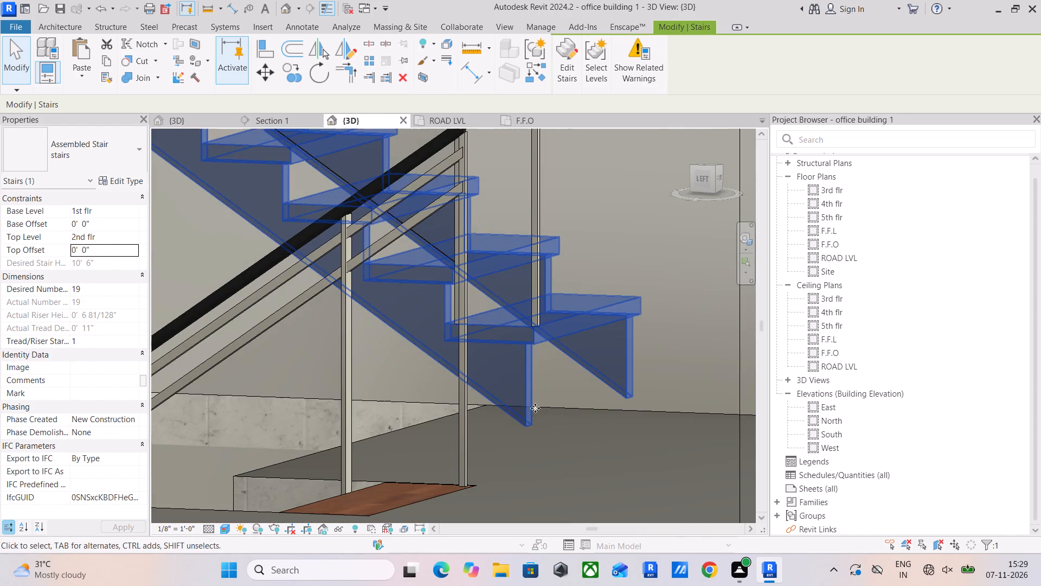
pyautogui.click(596, 414)
pyautogui.click(524, 402)
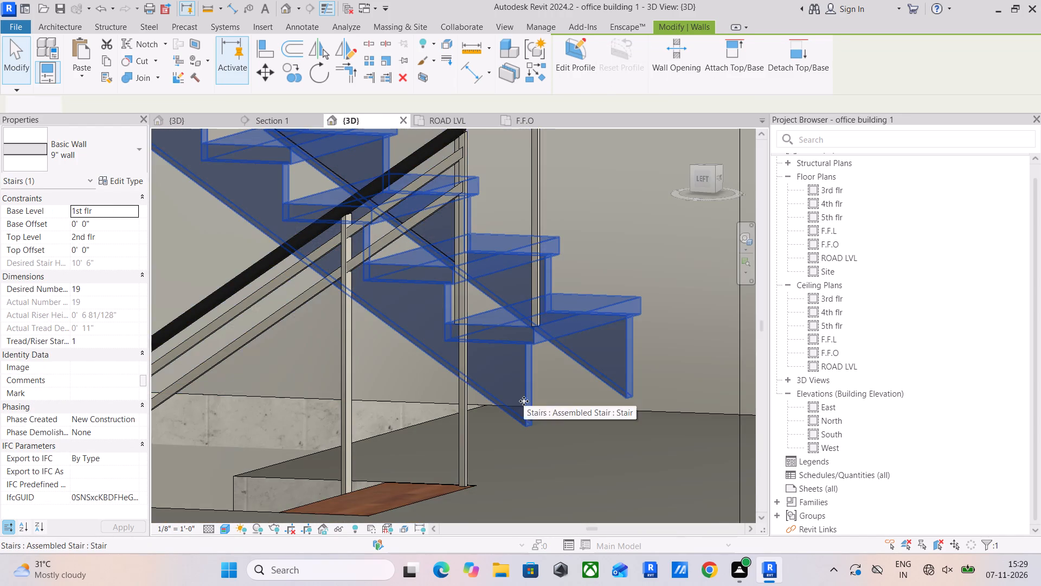
# Compare the F.F.O stair's base and level constraints with those of the copied stair on 1st flr.
pyautogui.scroll(-4, 524, 401)
pyautogui.moveTo(524, 401); pyautogui.dragTo(567, 292, button='middle')
pyautogui.scroll(-5, 569, 303)
pyautogui.moveTo(572, 327); pyautogui.dragTo(535, 84, button='middle')
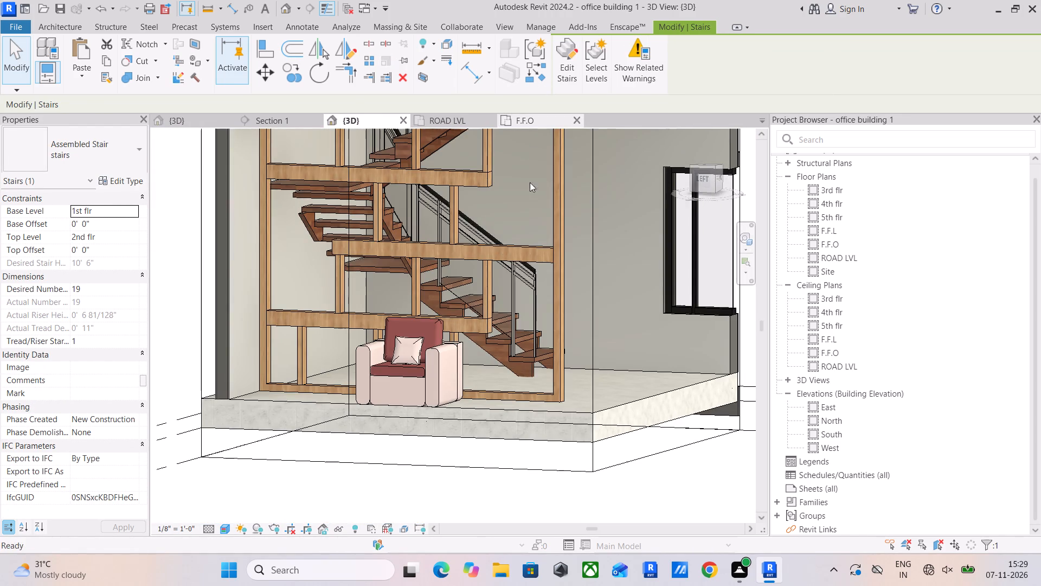
pyautogui.scroll(5, 515, 374)
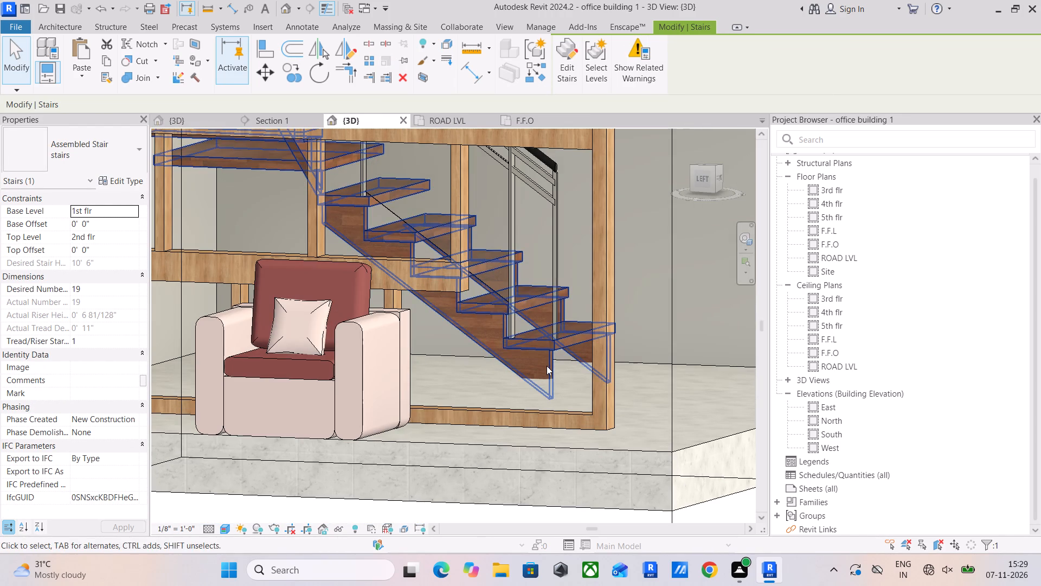
pyautogui.click(547, 366)
pyautogui.scroll(-4, 517, 242)
pyautogui.moveTo(519, 251); pyautogui.dragTo(468, 437, button='middle')
pyautogui.moveTo(512, 313); pyautogui.dragTo(487, 425, button='middle')
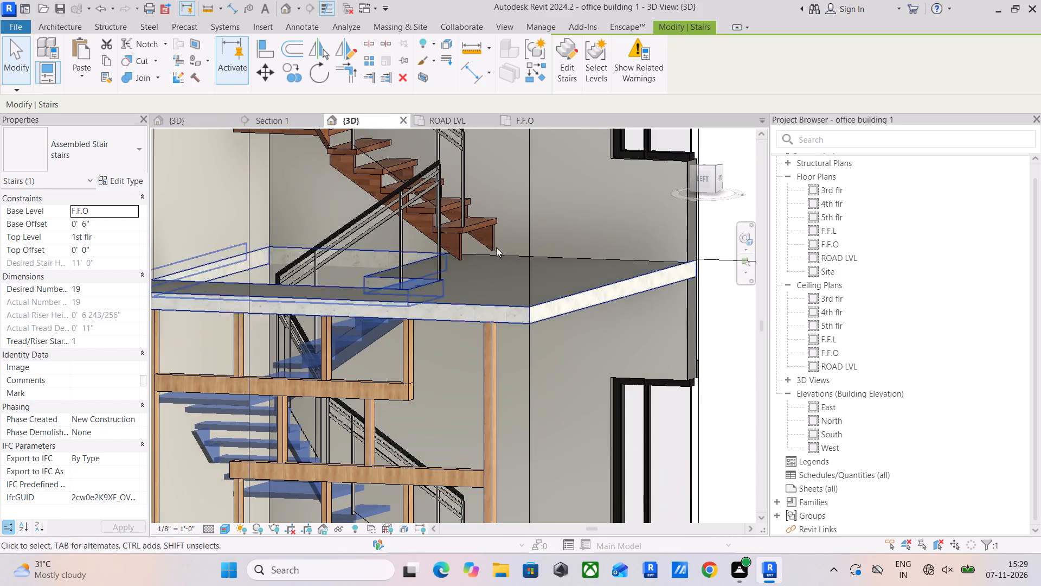
pyautogui.moveTo(486, 242); pyautogui.dragTo(468, 307, button='middle')
pyautogui.scroll(-4, 427, 213)
pyautogui.moveTo(434, 242); pyautogui.dragTo(474, 313, button='middle')
pyautogui.scroll(-1, 447, 269)
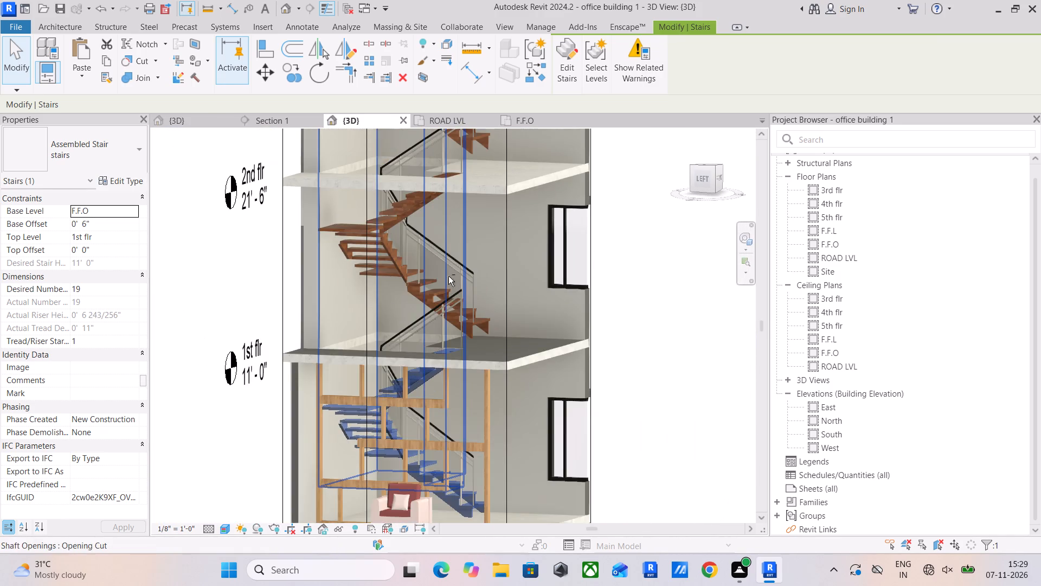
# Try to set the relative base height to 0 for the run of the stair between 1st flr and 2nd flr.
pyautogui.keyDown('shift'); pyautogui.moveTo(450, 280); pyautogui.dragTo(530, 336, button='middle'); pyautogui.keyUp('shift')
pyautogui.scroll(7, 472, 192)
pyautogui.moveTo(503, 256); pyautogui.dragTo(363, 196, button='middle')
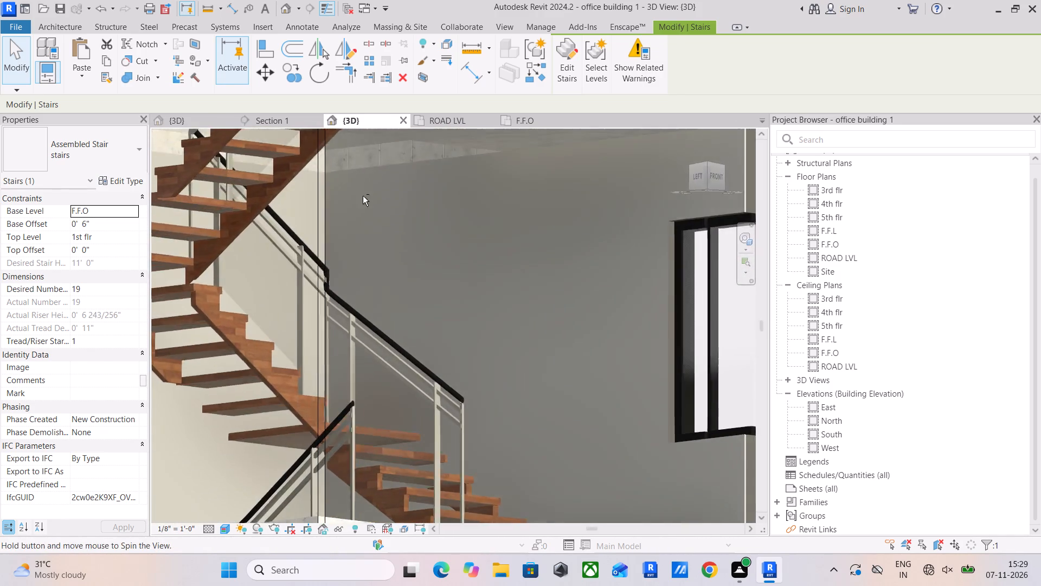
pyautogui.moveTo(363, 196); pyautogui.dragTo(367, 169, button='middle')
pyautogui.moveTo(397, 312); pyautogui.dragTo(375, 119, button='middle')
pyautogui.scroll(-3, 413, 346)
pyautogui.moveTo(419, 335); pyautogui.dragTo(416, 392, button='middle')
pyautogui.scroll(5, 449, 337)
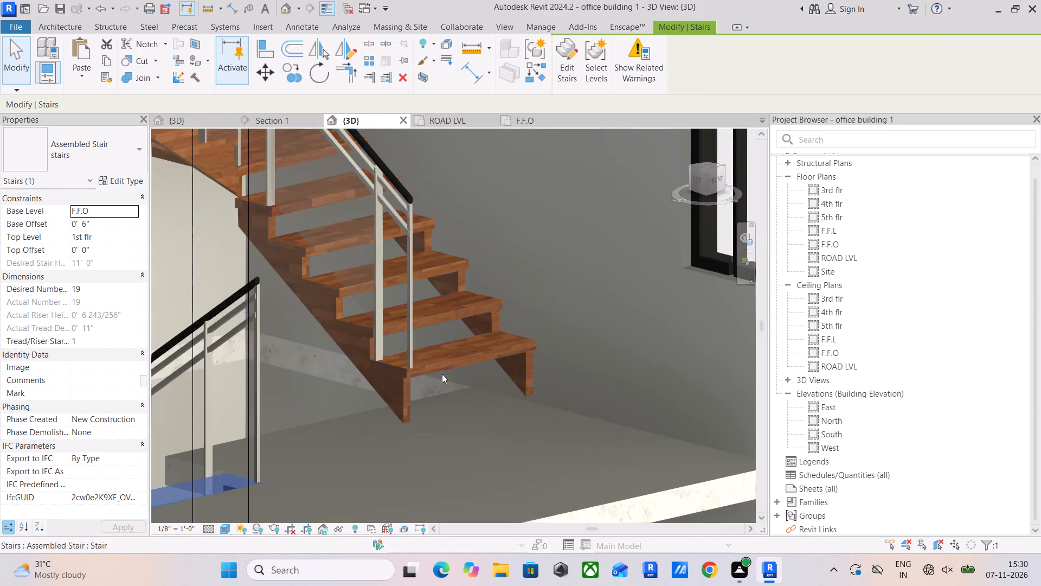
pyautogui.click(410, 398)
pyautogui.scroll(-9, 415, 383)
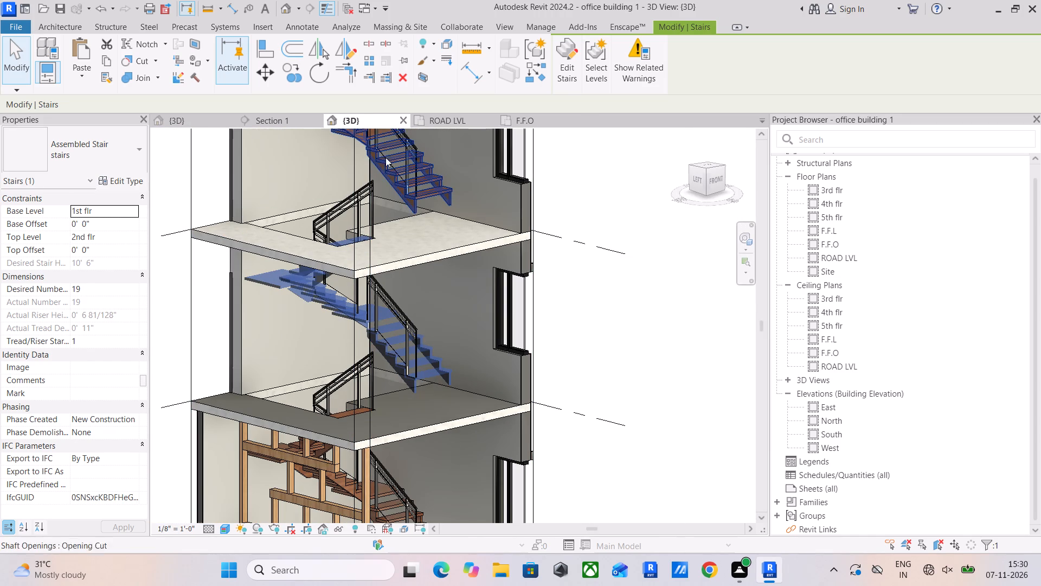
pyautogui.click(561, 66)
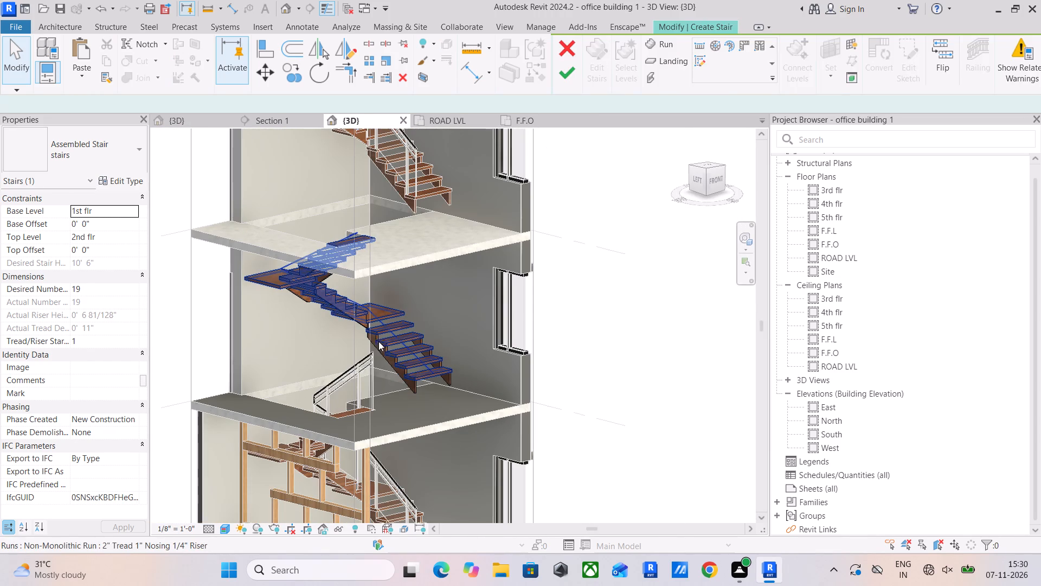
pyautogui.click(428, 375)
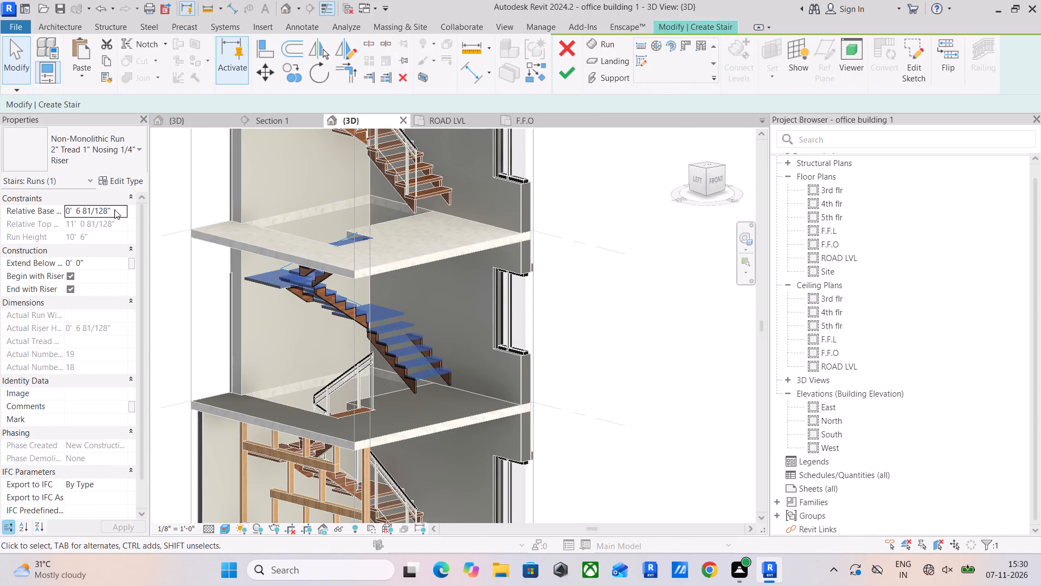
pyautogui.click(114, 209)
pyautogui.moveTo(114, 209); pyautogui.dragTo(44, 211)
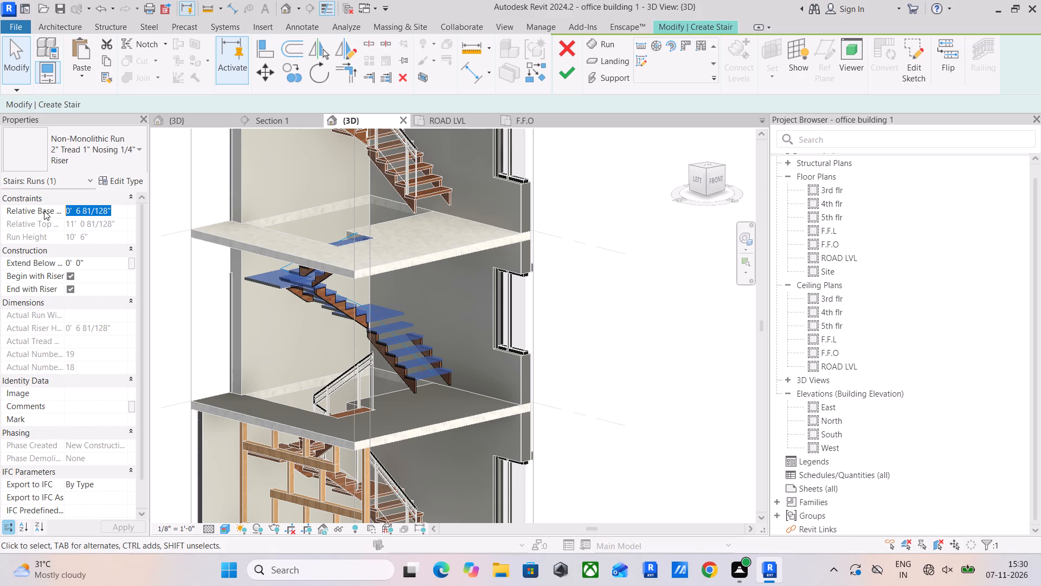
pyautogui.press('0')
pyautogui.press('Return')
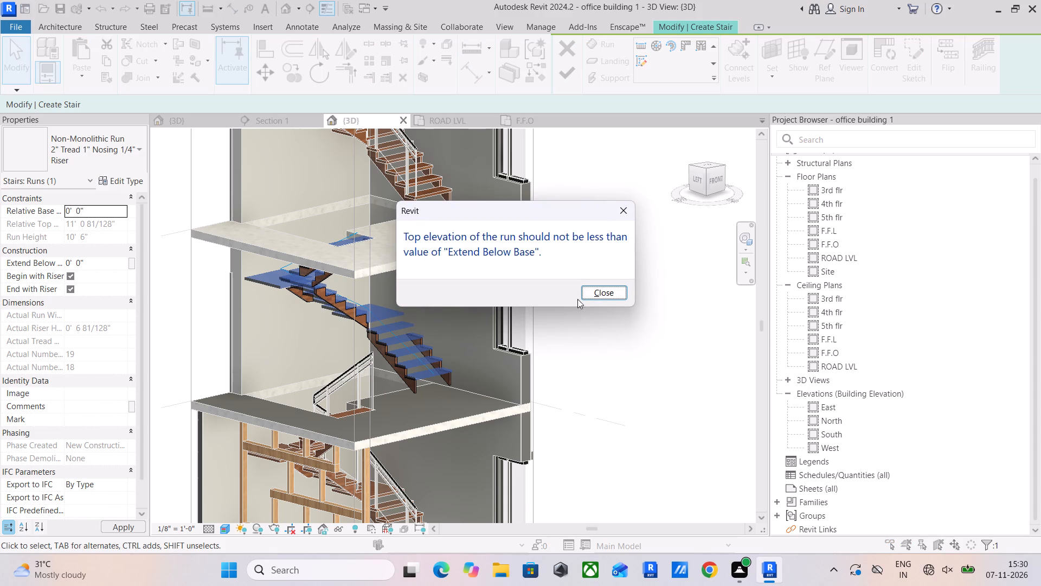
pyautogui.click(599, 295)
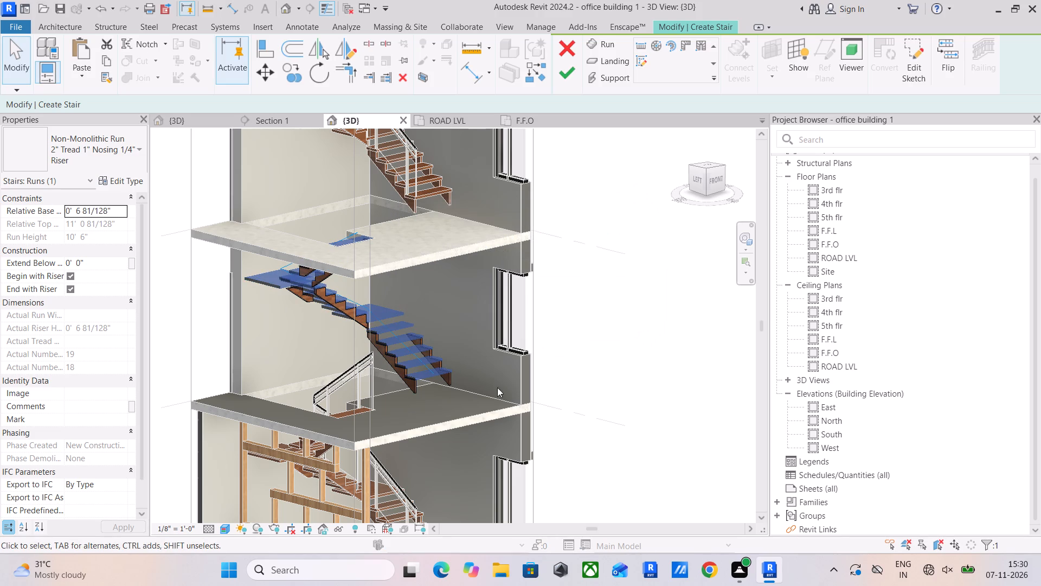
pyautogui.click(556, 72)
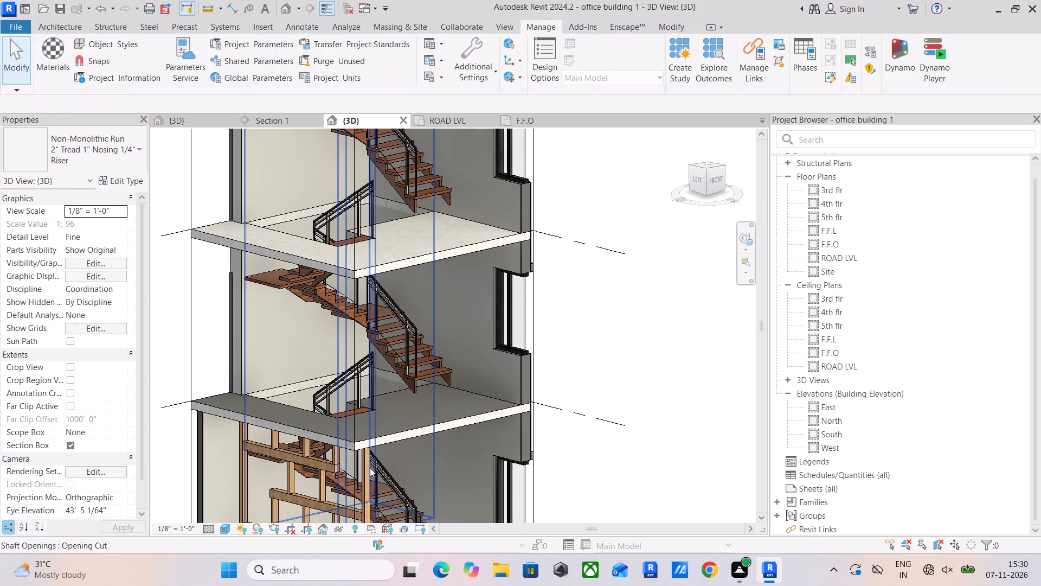
# Change the stair between 1st flr and 2nd flr to the Cast-In-Place Monolithic Stair type.
pyautogui.scroll(4, 410, 423)
pyautogui.click(412, 401)
pyautogui.scroll(5, 415, 342)
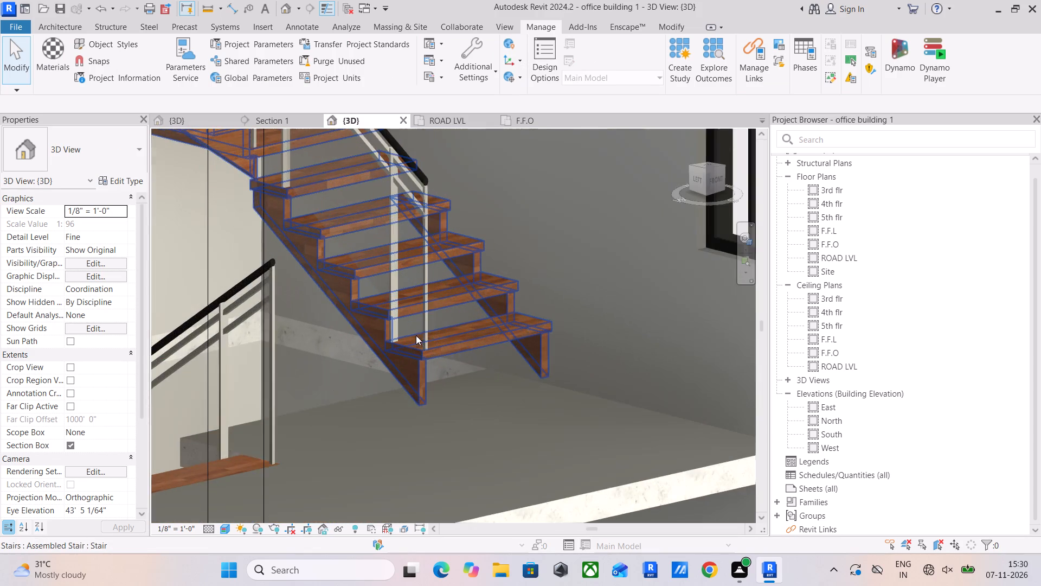
pyautogui.keyDown('shift'); pyautogui.moveTo(422, 410); pyautogui.dragTo(474, 399, button='middle'); pyautogui.keyUp('shift')
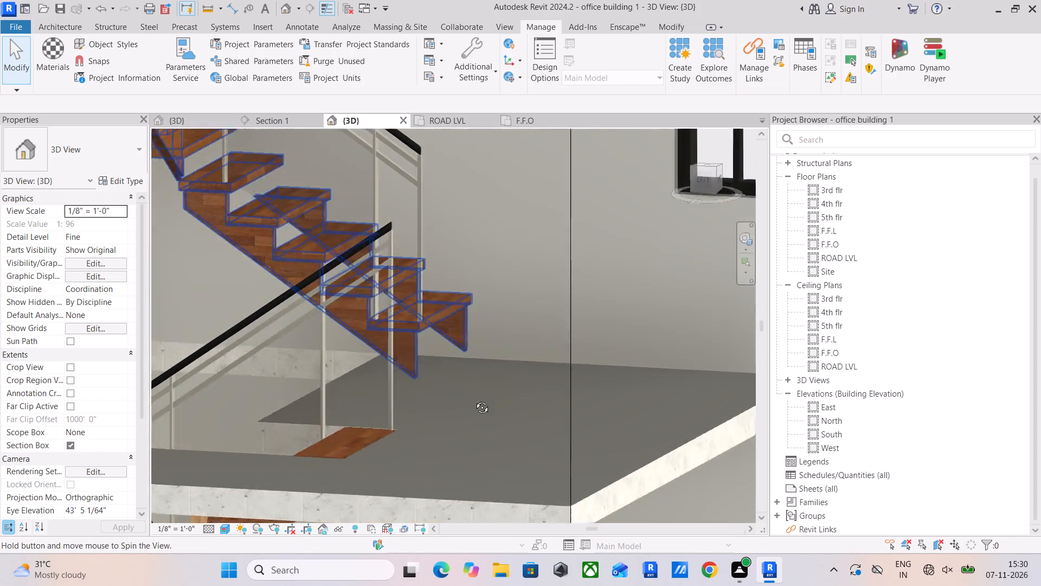
pyautogui.keyDown('shift'); pyautogui.moveTo(474, 399); pyautogui.dragTo(428, 407, button='middle'); pyautogui.keyUp('shift')
pyautogui.scroll(-4, 432, 399)
pyautogui.moveTo(446, 393); pyautogui.dragTo(414, 406, button='middle')
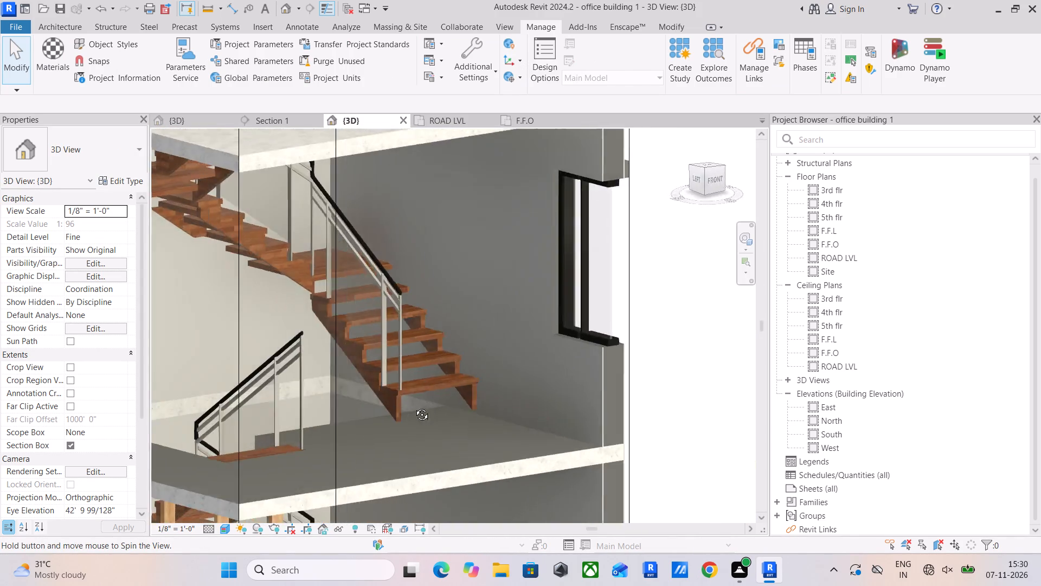
pyautogui.moveTo(414, 406); pyautogui.dragTo(453, 406, button='middle')
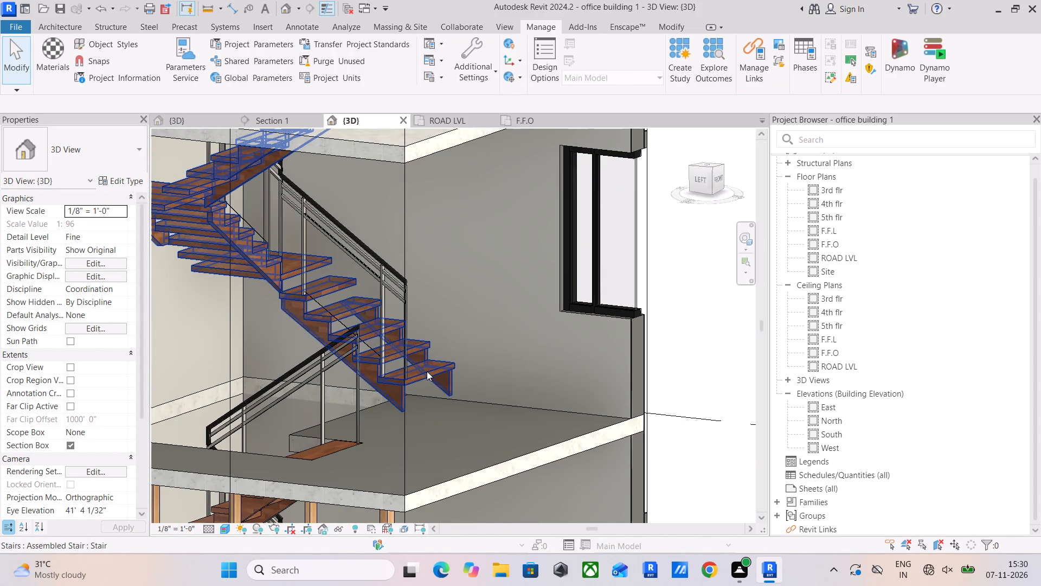
pyautogui.click(427, 371)
pyautogui.click(114, 145)
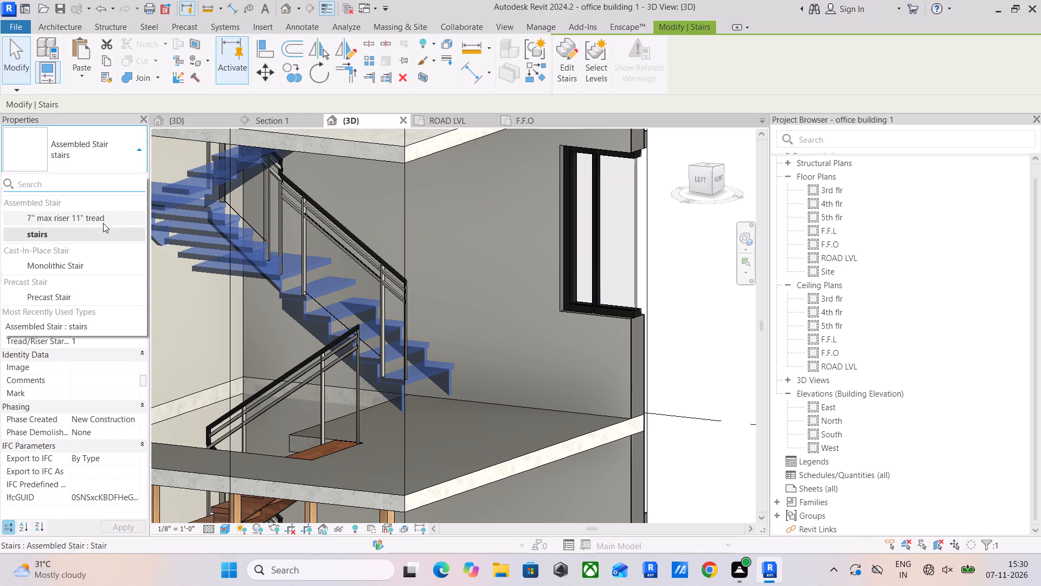
pyautogui.click(71, 270)
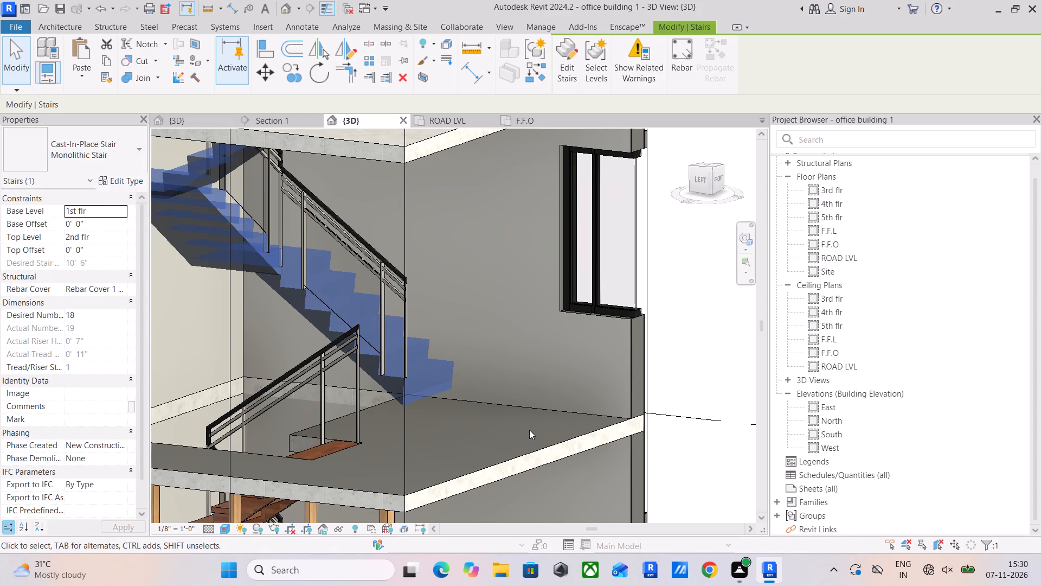
# Review the Monolithic Stair type properties and its stair calculation rules.
pyautogui.scroll(-3, 458, 419)
pyautogui.moveTo(459, 419); pyautogui.dragTo(465, 436, button='middle')
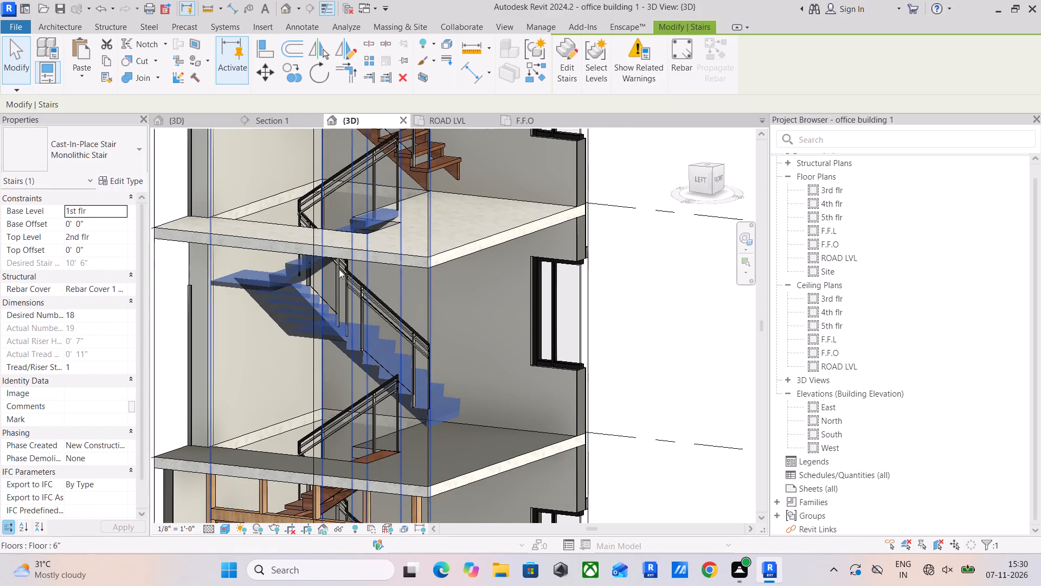
pyautogui.click(123, 179)
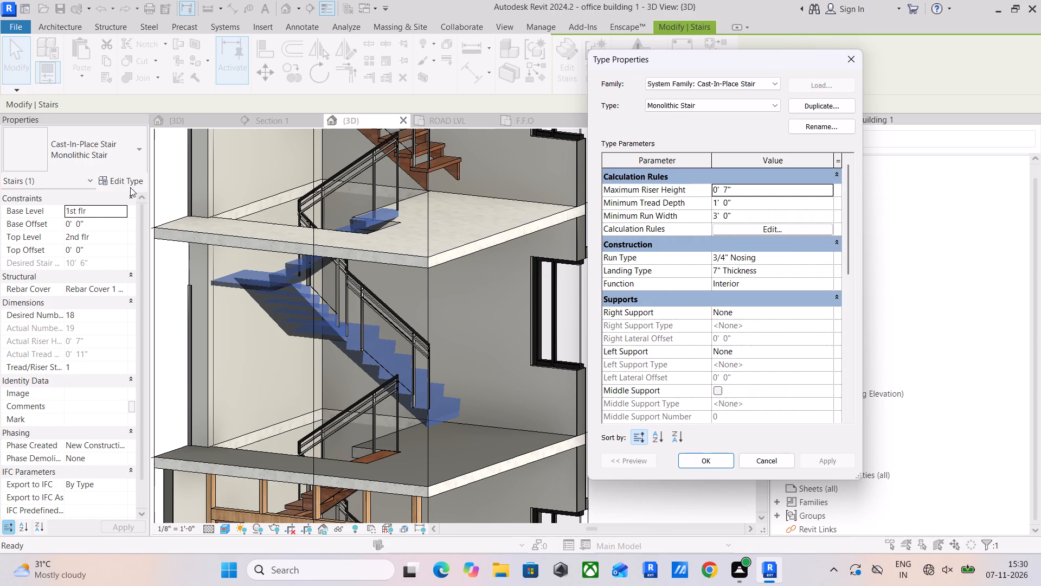
pyautogui.click(756, 229)
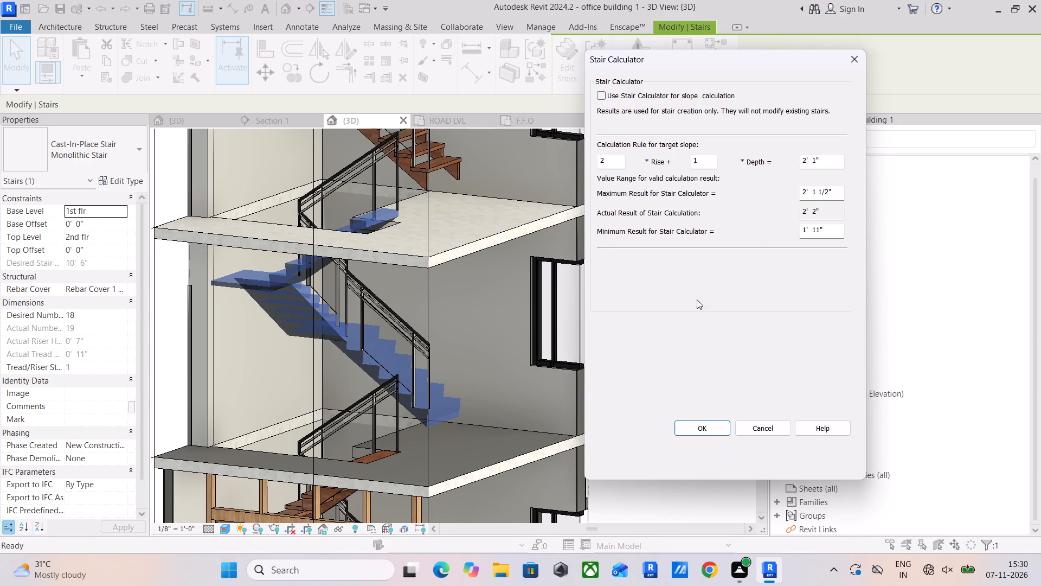
pyautogui.click(706, 419)
pyautogui.click(705, 428)
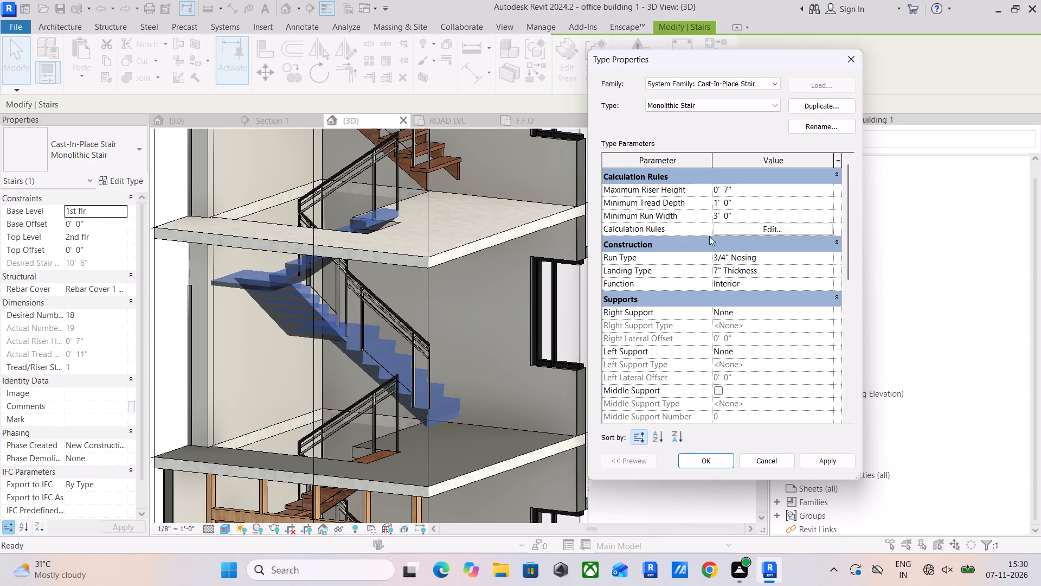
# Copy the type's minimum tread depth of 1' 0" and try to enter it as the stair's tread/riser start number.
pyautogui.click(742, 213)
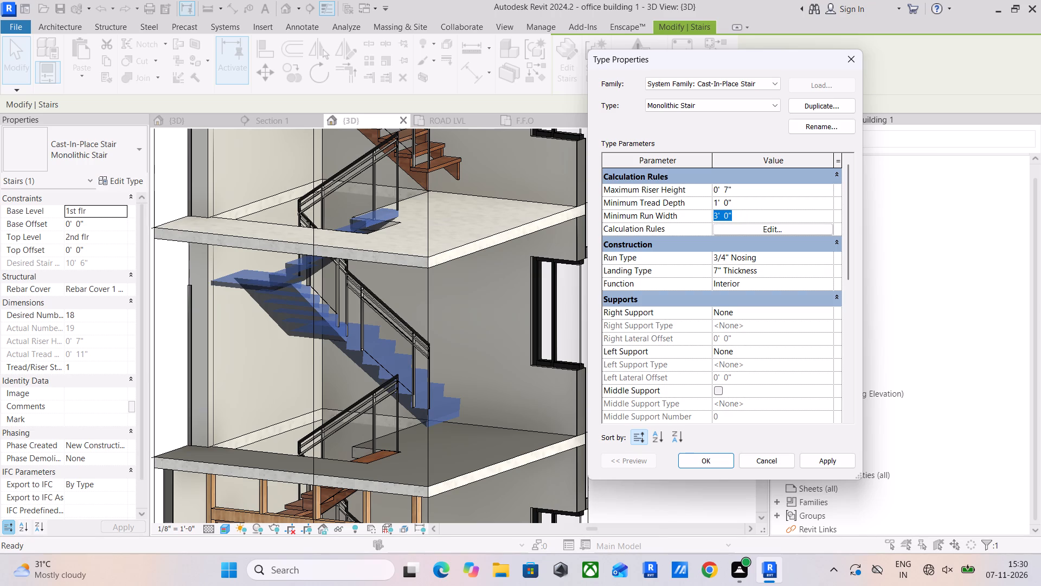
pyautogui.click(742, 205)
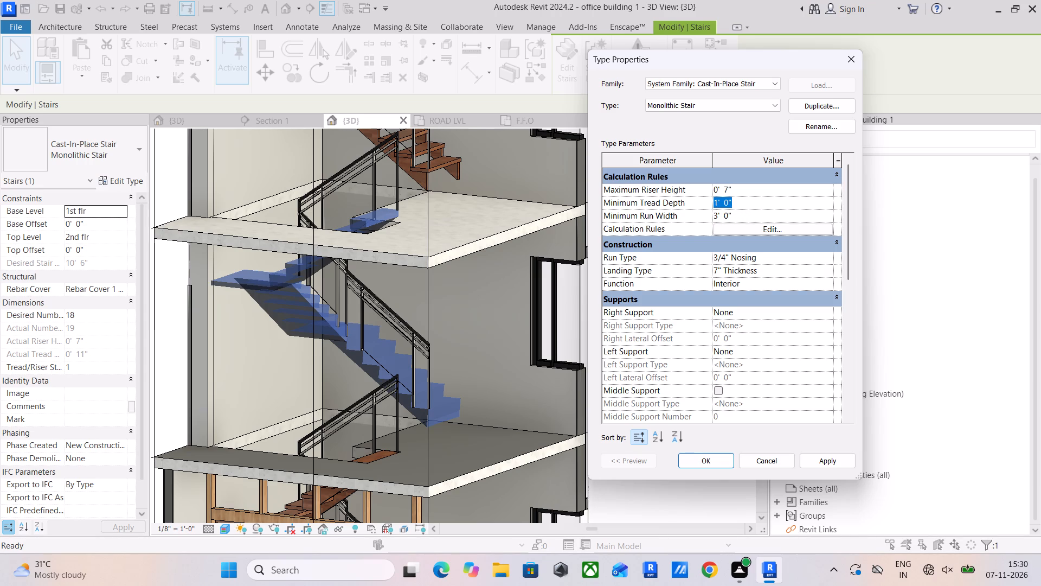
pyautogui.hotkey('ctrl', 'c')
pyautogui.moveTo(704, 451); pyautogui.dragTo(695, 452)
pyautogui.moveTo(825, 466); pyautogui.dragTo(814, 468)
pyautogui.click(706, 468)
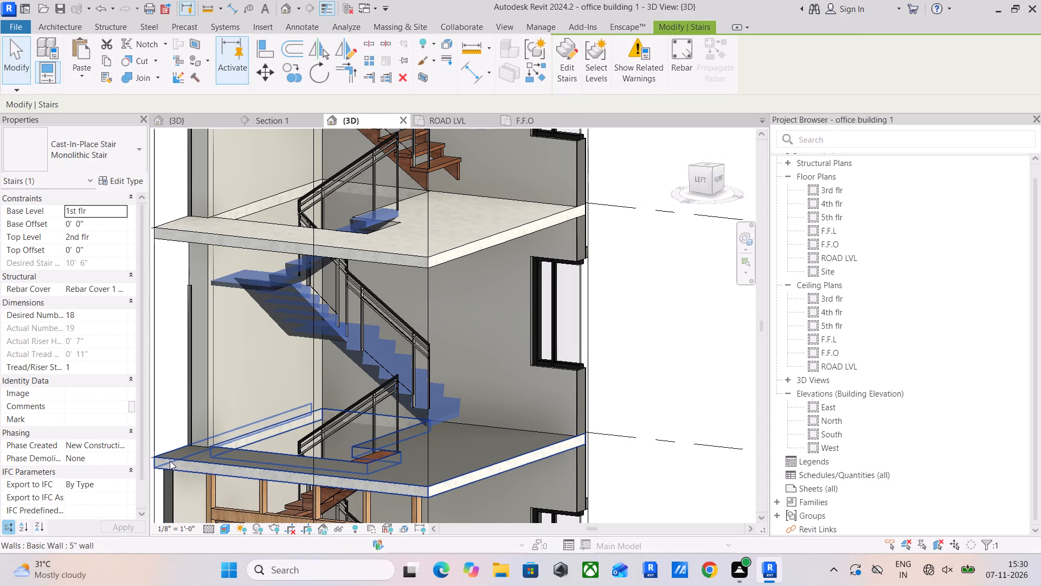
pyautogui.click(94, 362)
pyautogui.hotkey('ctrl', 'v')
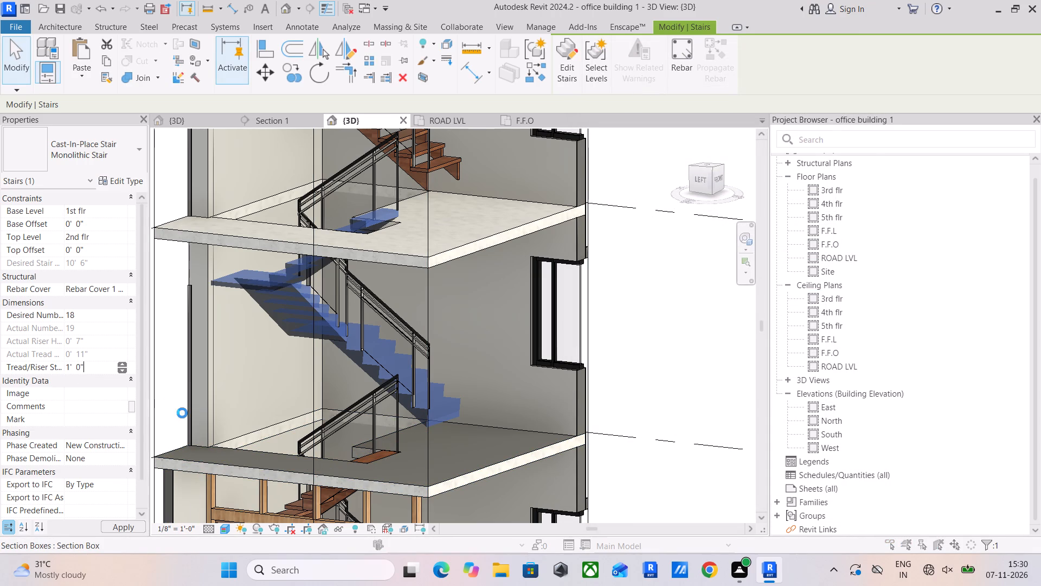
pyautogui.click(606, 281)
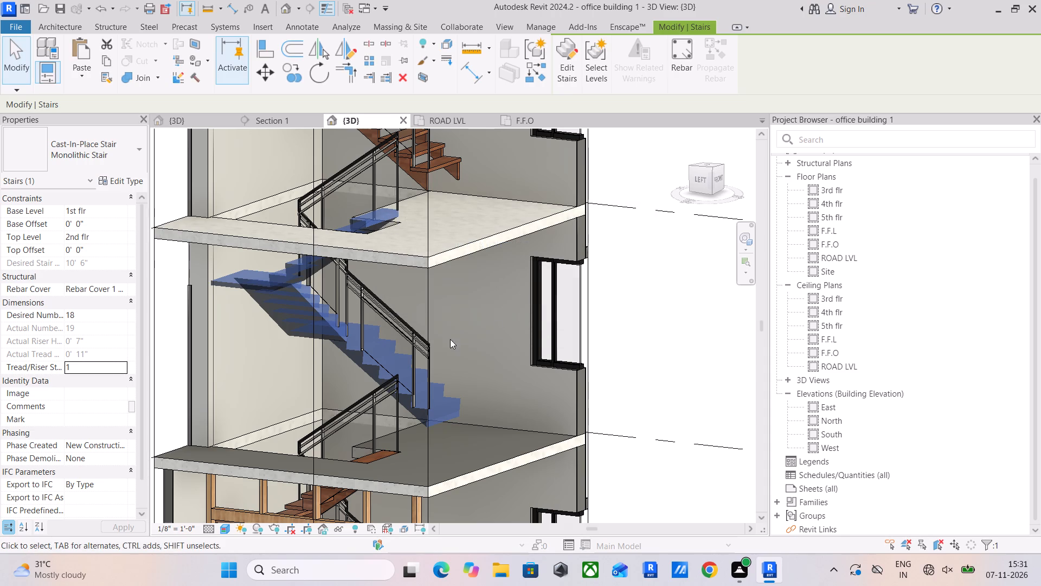
# Set the top offset of the monolithic stair between 1st flr and 2nd flr to -1' 0".
pyautogui.moveTo(484, 383); pyautogui.dragTo(490, 416, button='middle')
pyautogui.click(497, 368)
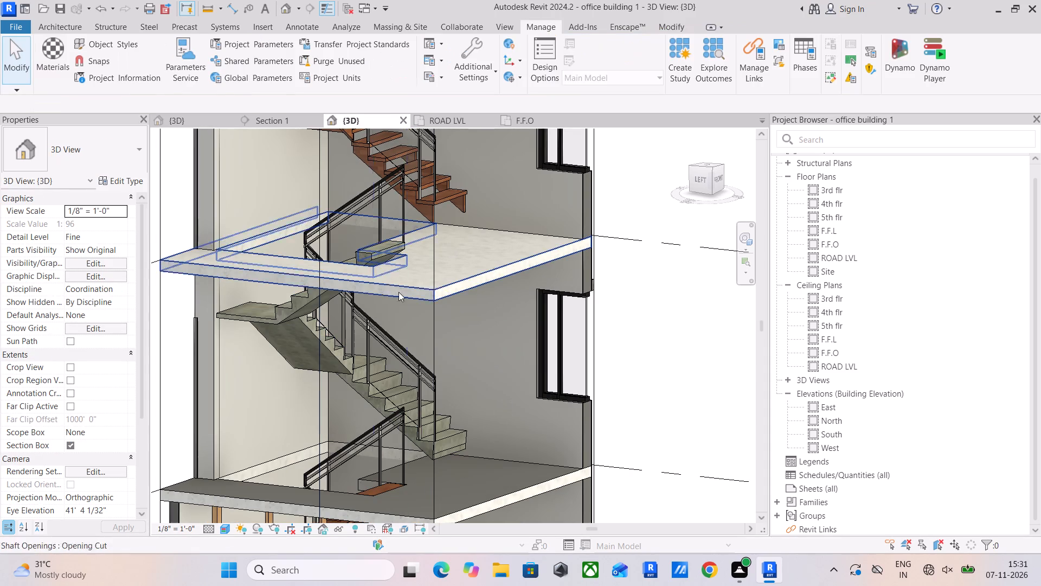
pyautogui.click(375, 255)
pyautogui.click(446, 441)
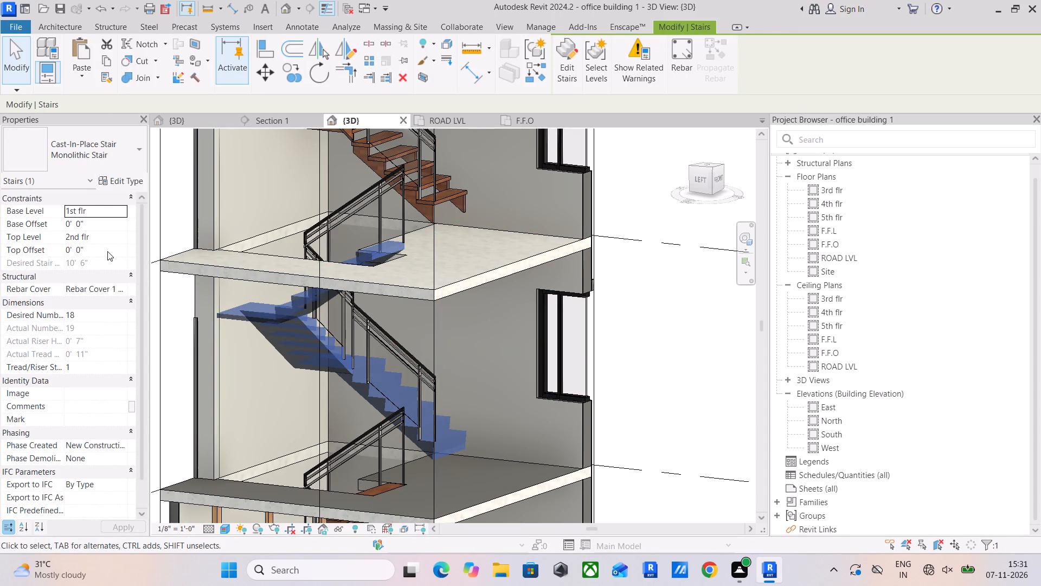
pyautogui.click(107, 253)
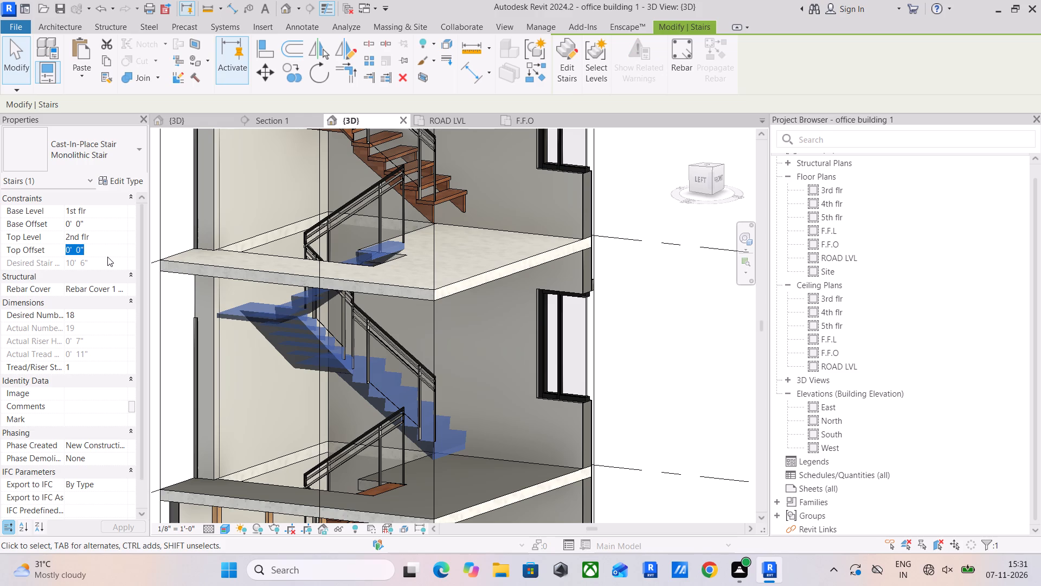
pyautogui.press('-')
pyautogui.press('1')
pyautogui.press("'")
pyautogui.press('Return')
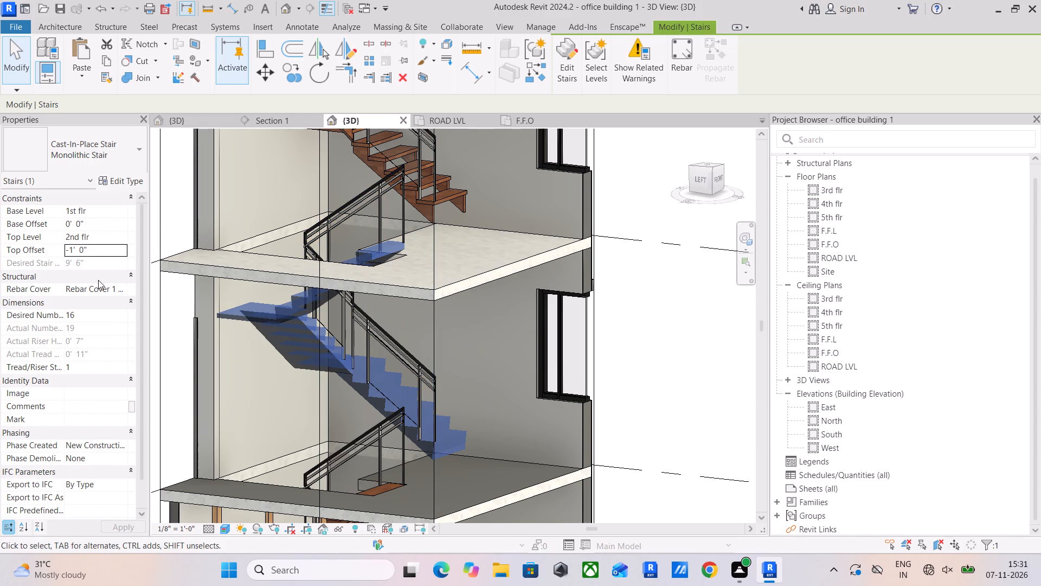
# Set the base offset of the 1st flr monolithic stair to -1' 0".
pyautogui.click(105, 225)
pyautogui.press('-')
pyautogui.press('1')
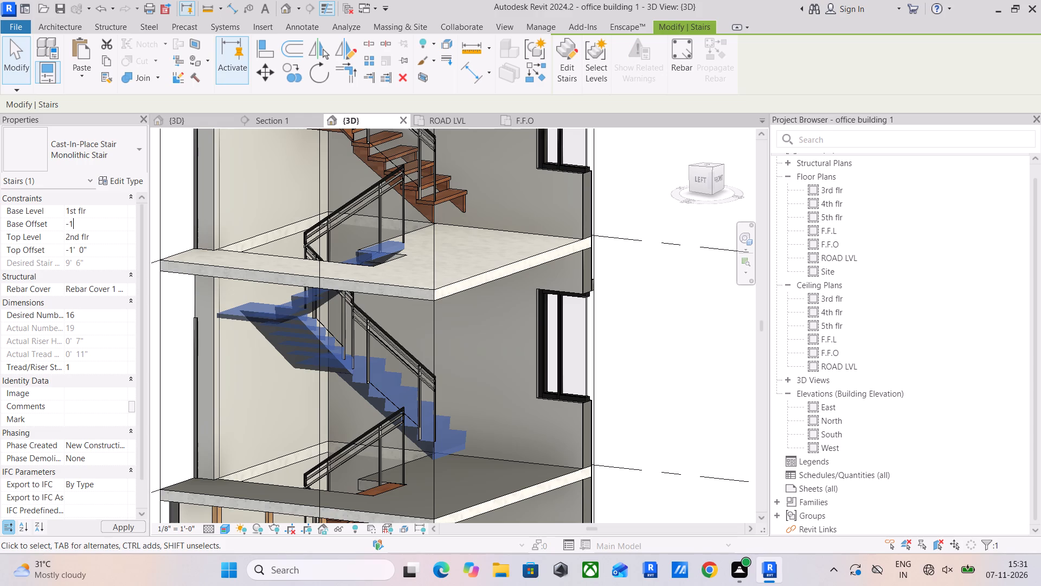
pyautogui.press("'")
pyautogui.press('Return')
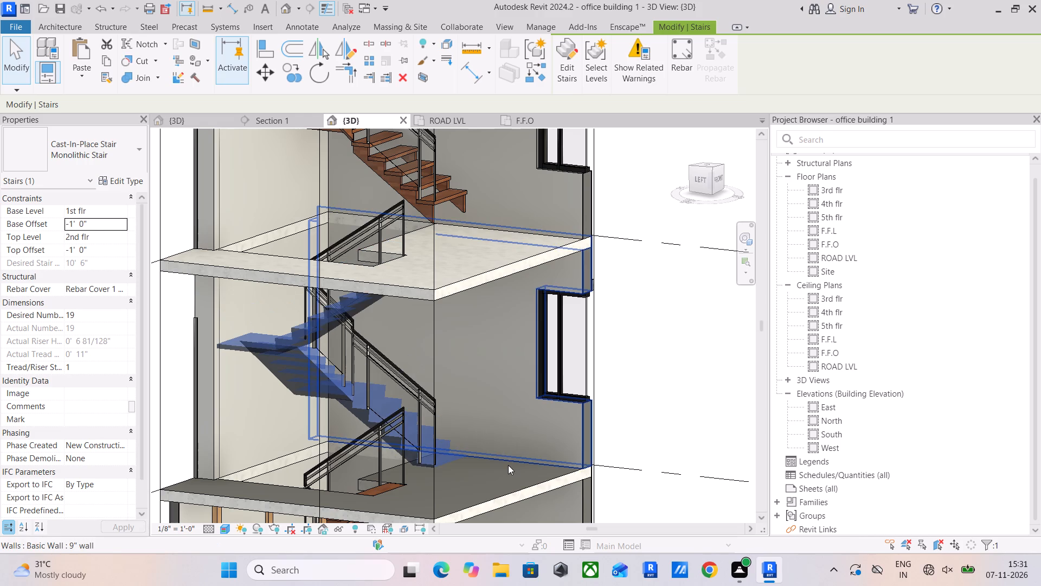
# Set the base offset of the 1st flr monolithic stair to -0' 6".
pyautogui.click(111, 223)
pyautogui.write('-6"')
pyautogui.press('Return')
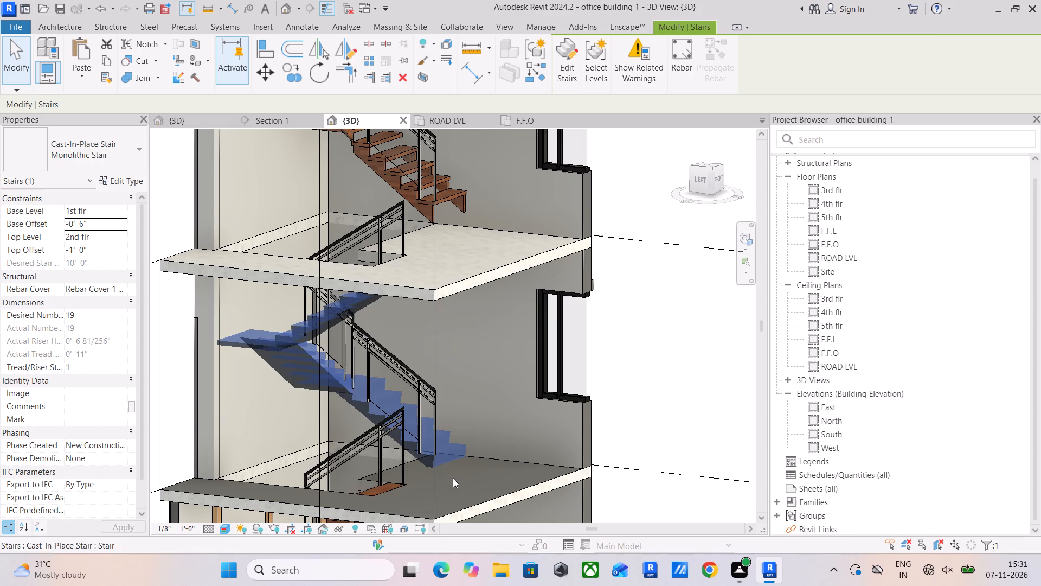
# Set the base offset of the 1st flr monolithic stair to -0' 3" and check its foot against the floor slab.
pyautogui.scroll(4, 375, 476)
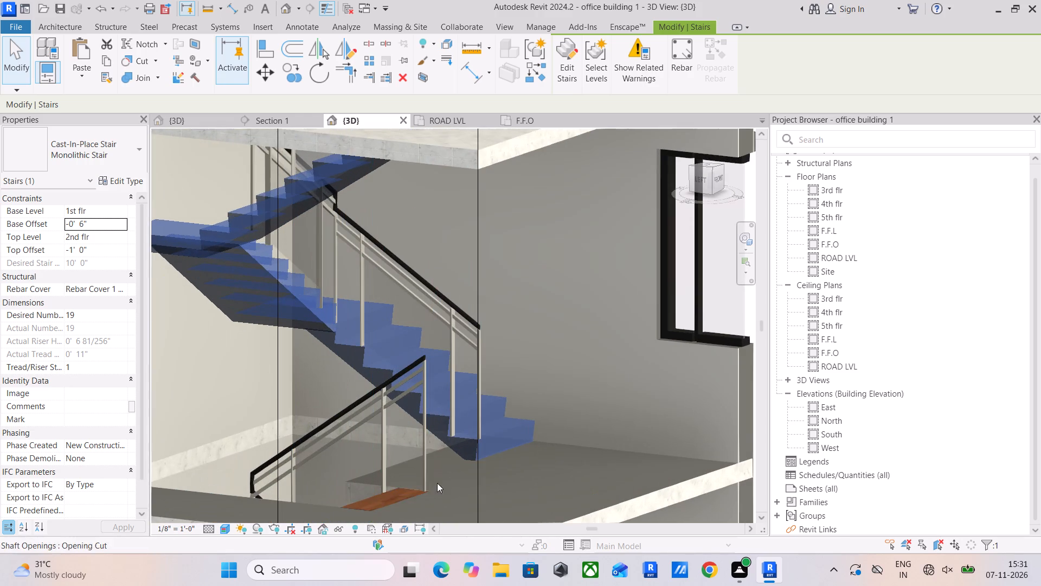
pyautogui.moveTo(437, 483); pyautogui.dragTo(365, 477, button='middle')
pyautogui.click(107, 229)
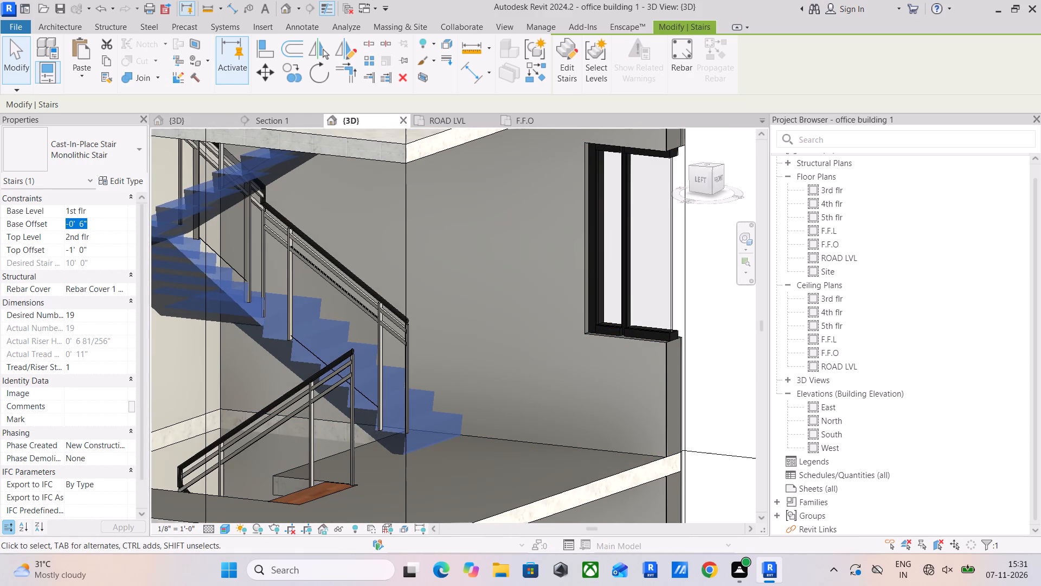
pyautogui.press('-')
pyautogui.write('3"')
pyautogui.press('Return')
pyautogui.scroll(-2, 353, 404)
pyautogui.moveTo(355, 408); pyautogui.dragTo(332, 429, button='middle')
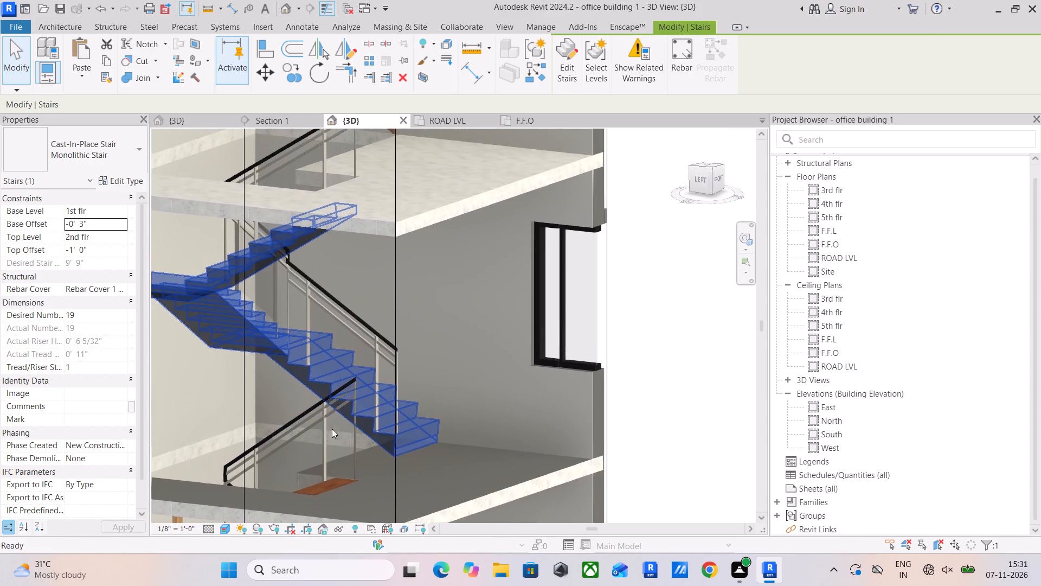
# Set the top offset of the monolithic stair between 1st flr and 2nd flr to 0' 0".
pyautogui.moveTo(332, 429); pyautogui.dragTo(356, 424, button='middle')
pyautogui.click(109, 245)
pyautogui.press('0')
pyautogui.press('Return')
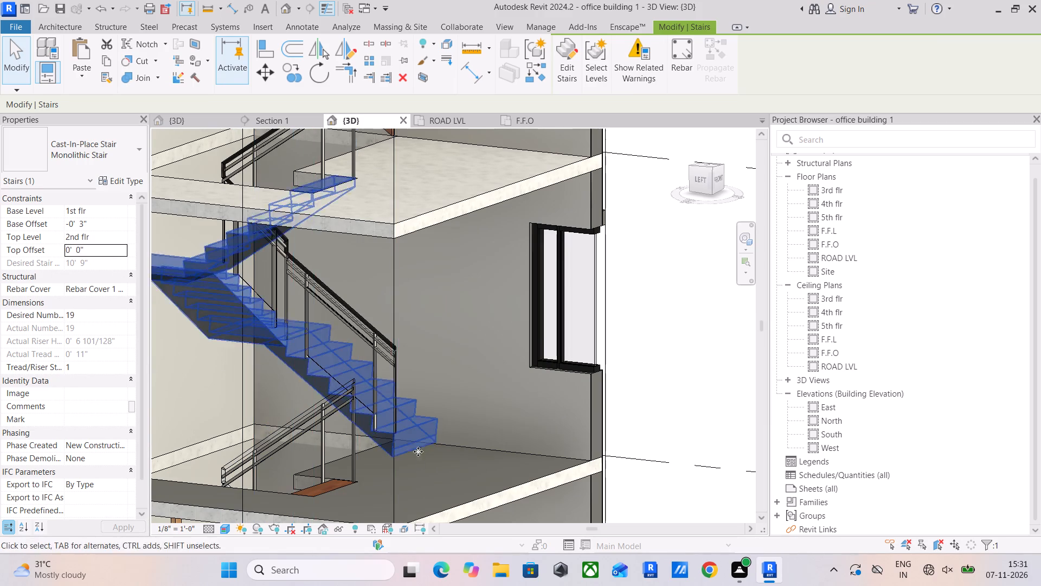
# Examine how the foot of the 1st flr monolithic stair meets the floor slab.
pyautogui.scroll(5, 418, 448)
pyautogui.keyDown('shift'); pyautogui.moveTo(404, 458); pyautogui.dragTo(448, 443, button='middle'); pyautogui.keyUp('shift')
pyautogui.click(429, 460)
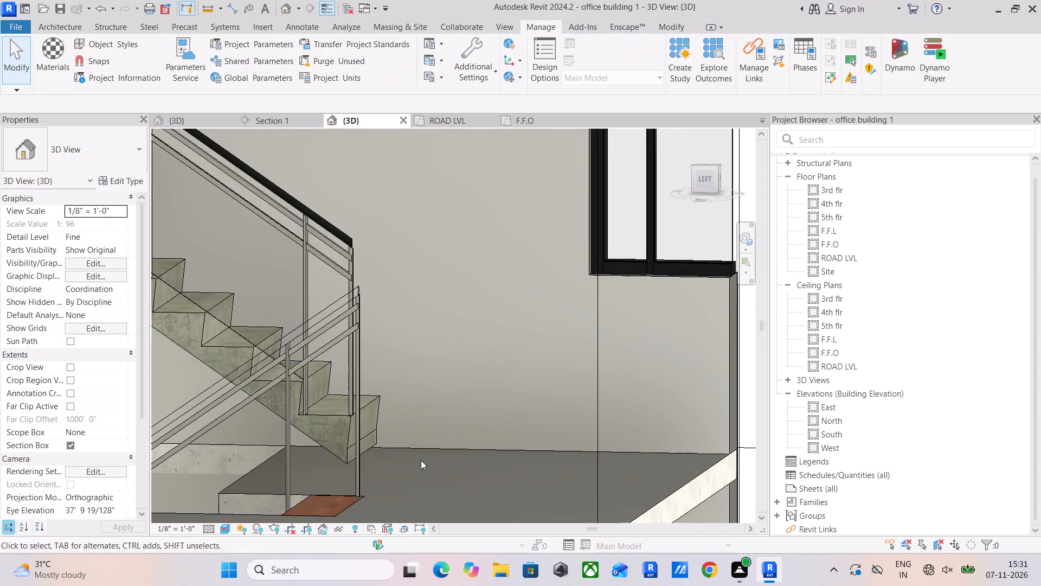
pyautogui.scroll(4, 329, 421)
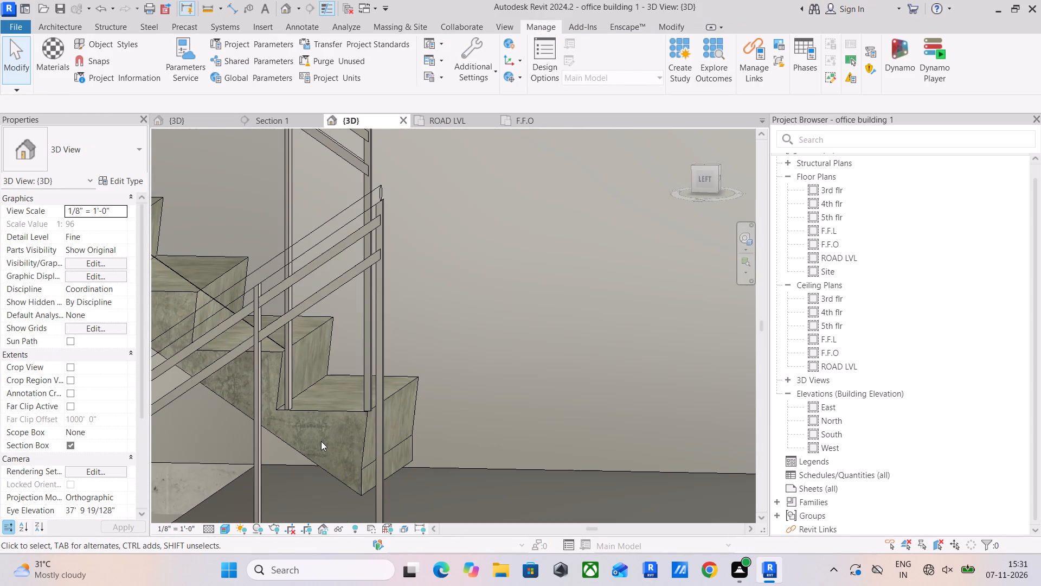
pyautogui.click(358, 477)
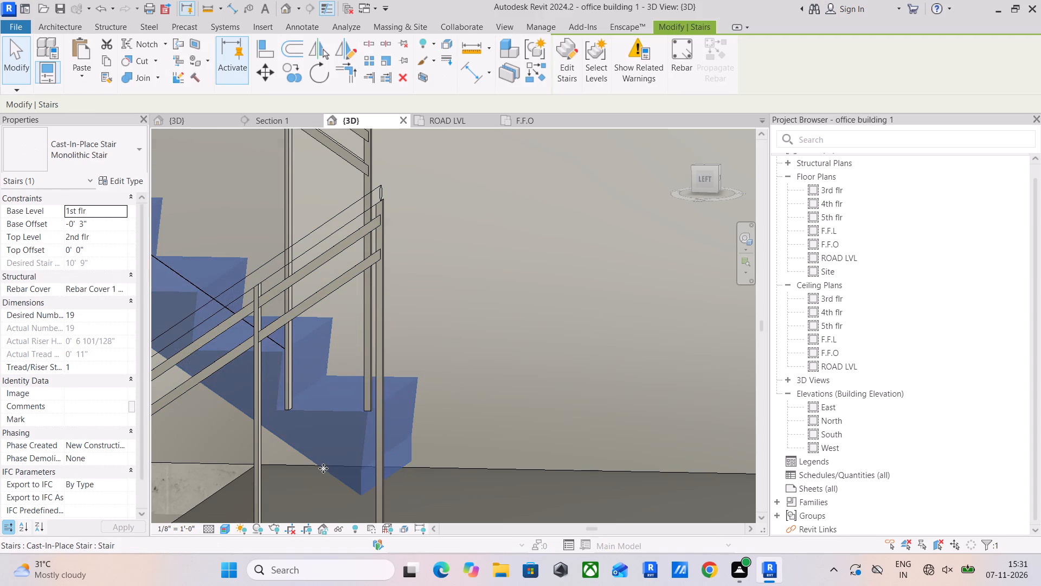
pyautogui.moveTo(358, 459); pyautogui.dragTo(603, 485, button='middle')
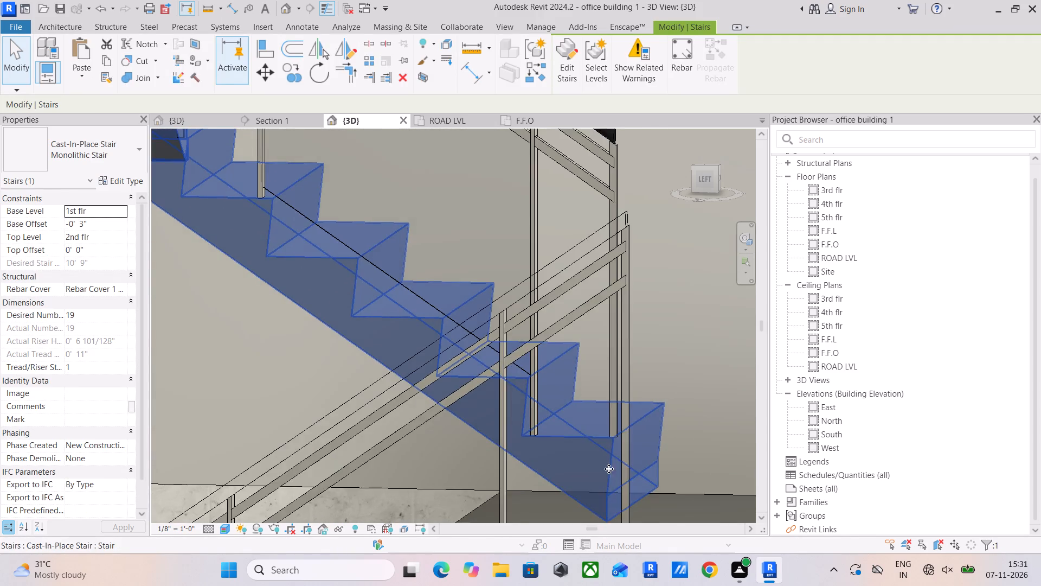
pyautogui.scroll(-3, 611, 458)
pyautogui.keyDown('shift'); pyautogui.moveTo(629, 457); pyautogui.dragTo(510, 490, button='middle'); pyautogui.keyUp('shift')
pyautogui.scroll(-4, 549, 454)
pyautogui.moveTo(569, 453); pyautogui.dragTo(515, 371, button='middle')
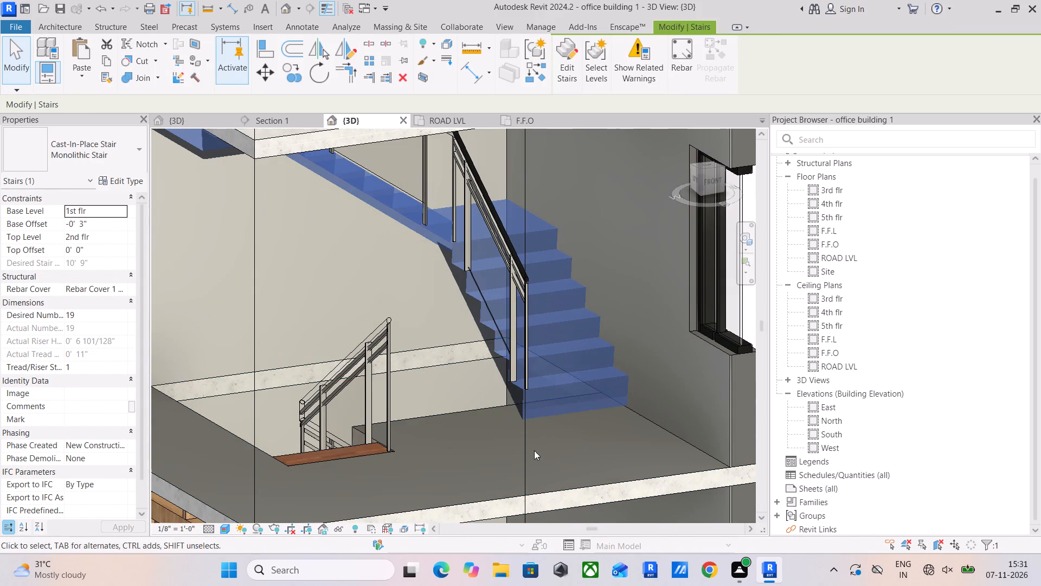
pyautogui.click(528, 453)
pyautogui.scroll(-7, 525, 452)
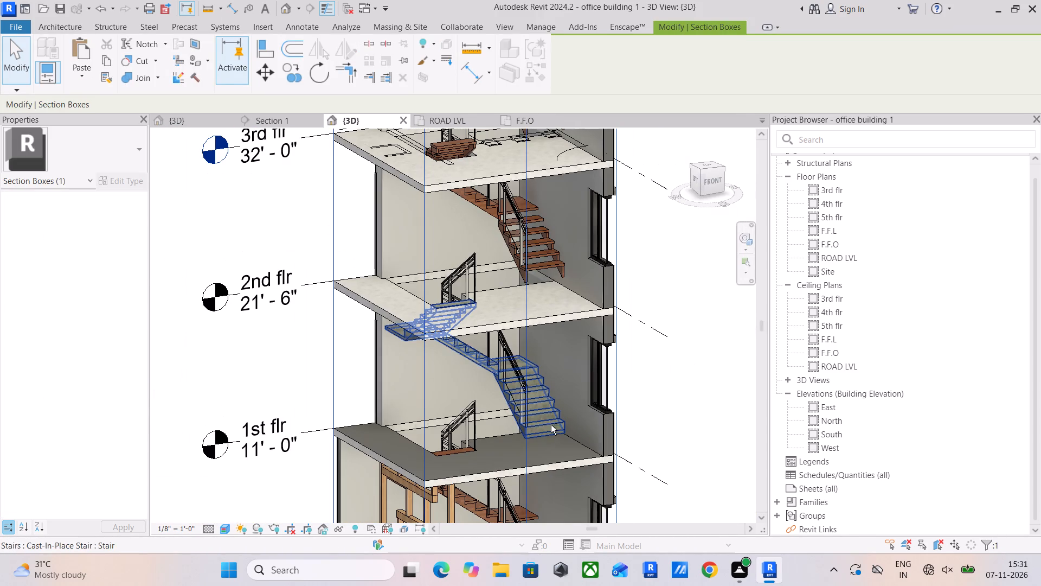
# Undo the recent offset and type changes on the 1st flr stair, back to its Assembled Stair type.
pyautogui.hotkey('ctrl', 'z')
pyautogui.hotkey('ctrl', 'z')
pyautogui.hotkey('ctrl', 'z')
pyautogui.hotkey('ctrl', 'z')
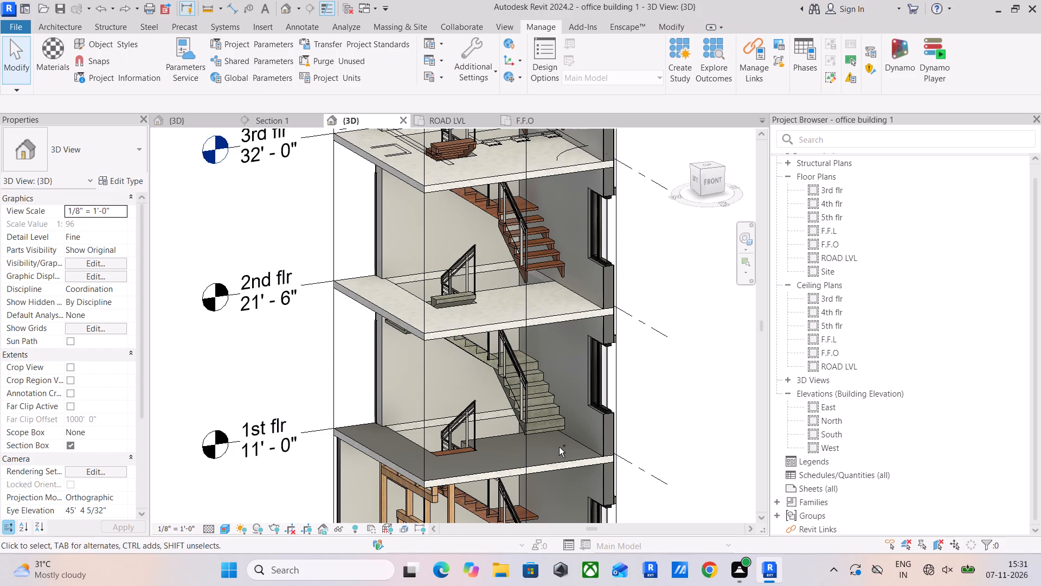
pyautogui.hotkey('ctrl', 'z')
pyautogui.hotkey('ctrl', 'z')
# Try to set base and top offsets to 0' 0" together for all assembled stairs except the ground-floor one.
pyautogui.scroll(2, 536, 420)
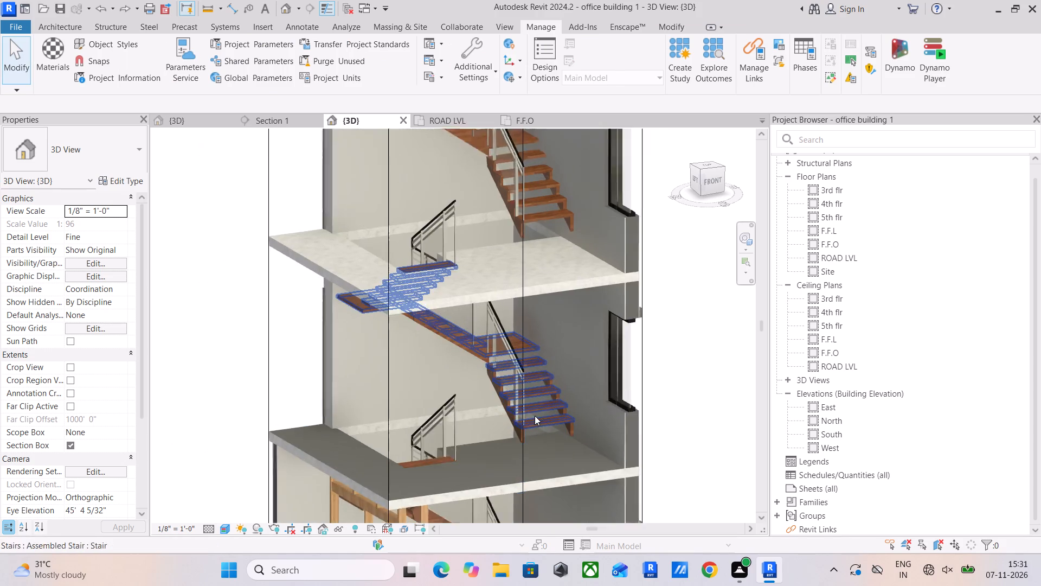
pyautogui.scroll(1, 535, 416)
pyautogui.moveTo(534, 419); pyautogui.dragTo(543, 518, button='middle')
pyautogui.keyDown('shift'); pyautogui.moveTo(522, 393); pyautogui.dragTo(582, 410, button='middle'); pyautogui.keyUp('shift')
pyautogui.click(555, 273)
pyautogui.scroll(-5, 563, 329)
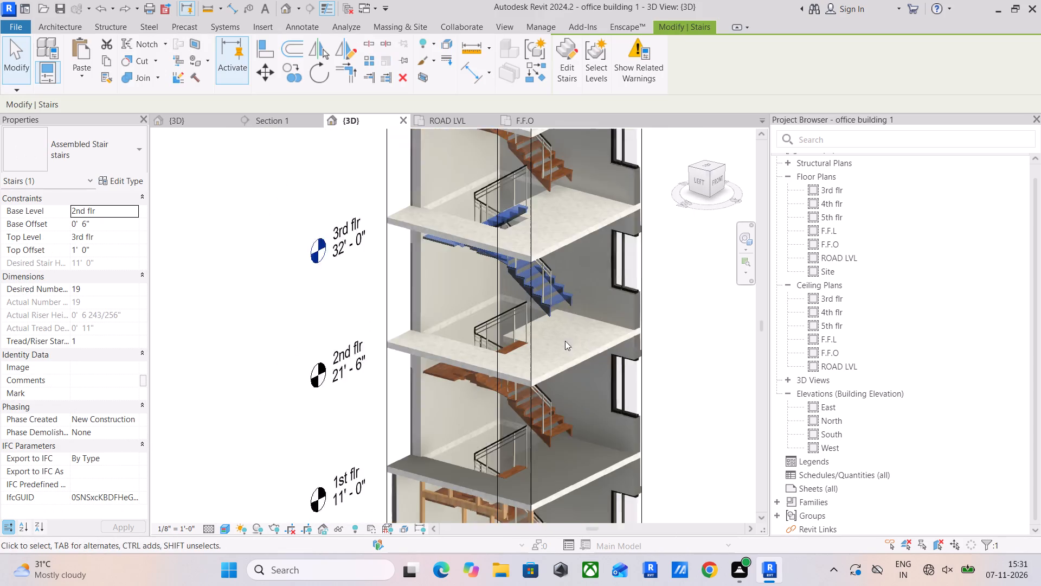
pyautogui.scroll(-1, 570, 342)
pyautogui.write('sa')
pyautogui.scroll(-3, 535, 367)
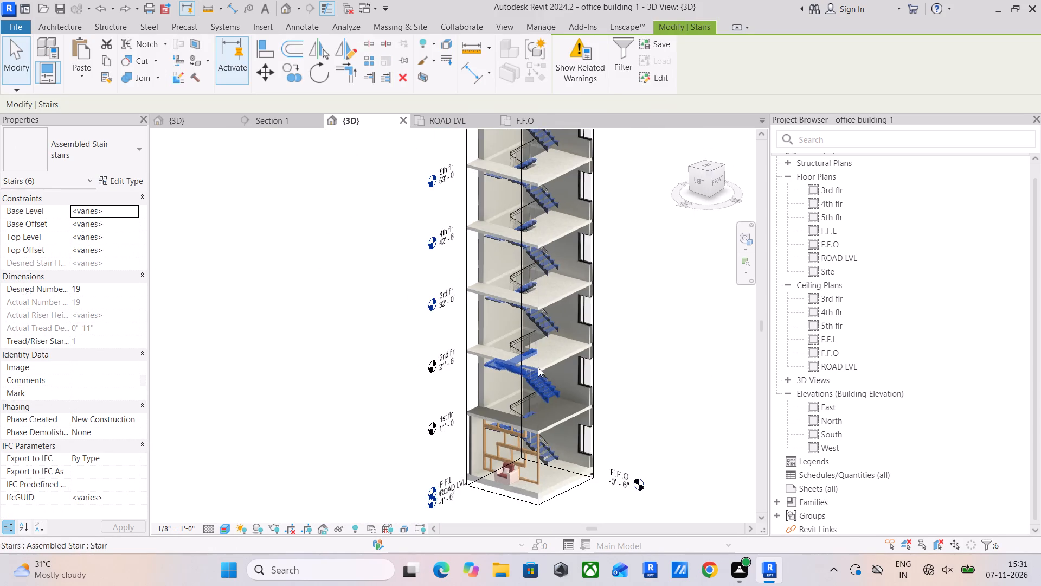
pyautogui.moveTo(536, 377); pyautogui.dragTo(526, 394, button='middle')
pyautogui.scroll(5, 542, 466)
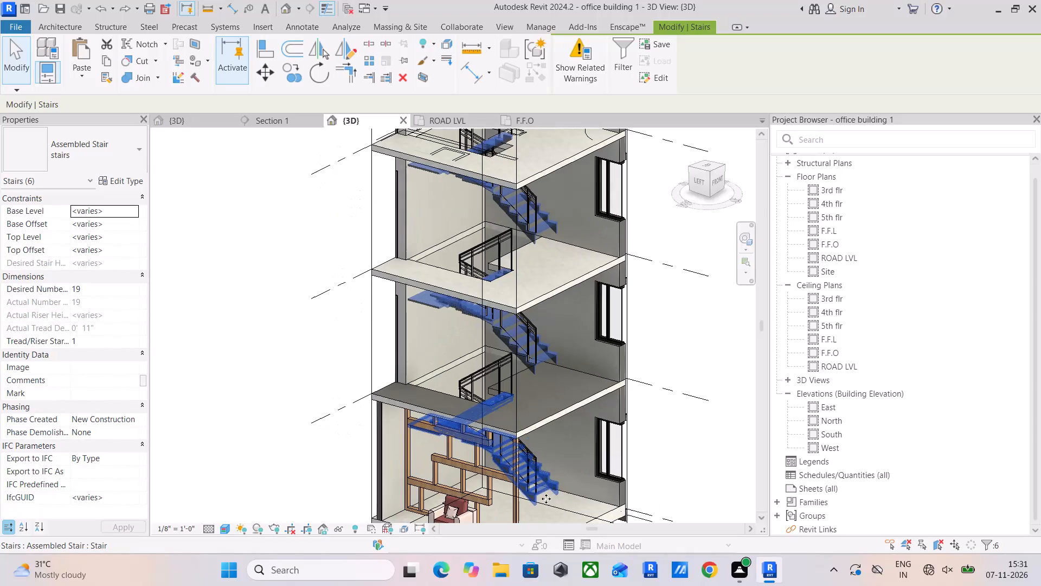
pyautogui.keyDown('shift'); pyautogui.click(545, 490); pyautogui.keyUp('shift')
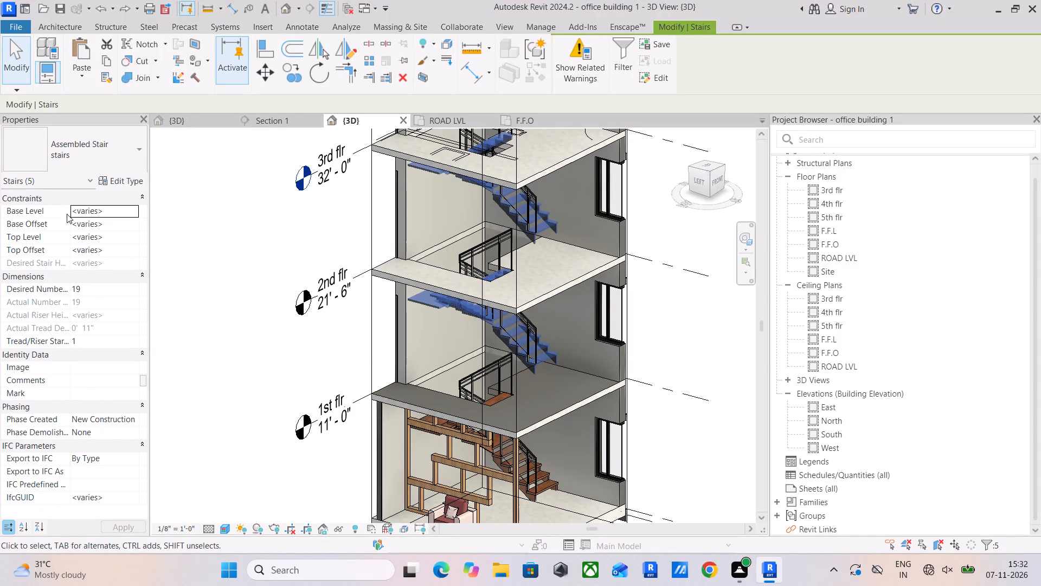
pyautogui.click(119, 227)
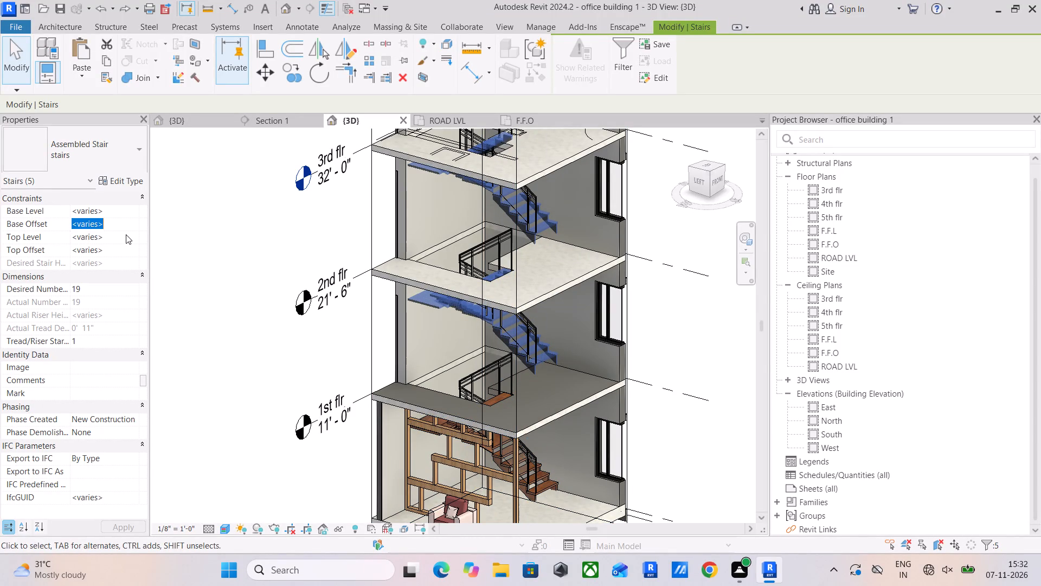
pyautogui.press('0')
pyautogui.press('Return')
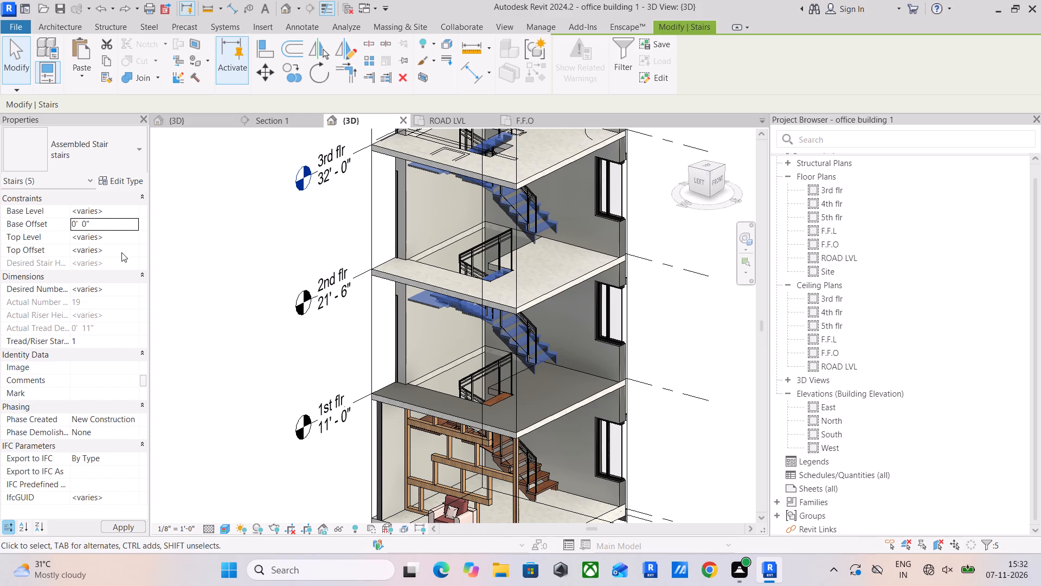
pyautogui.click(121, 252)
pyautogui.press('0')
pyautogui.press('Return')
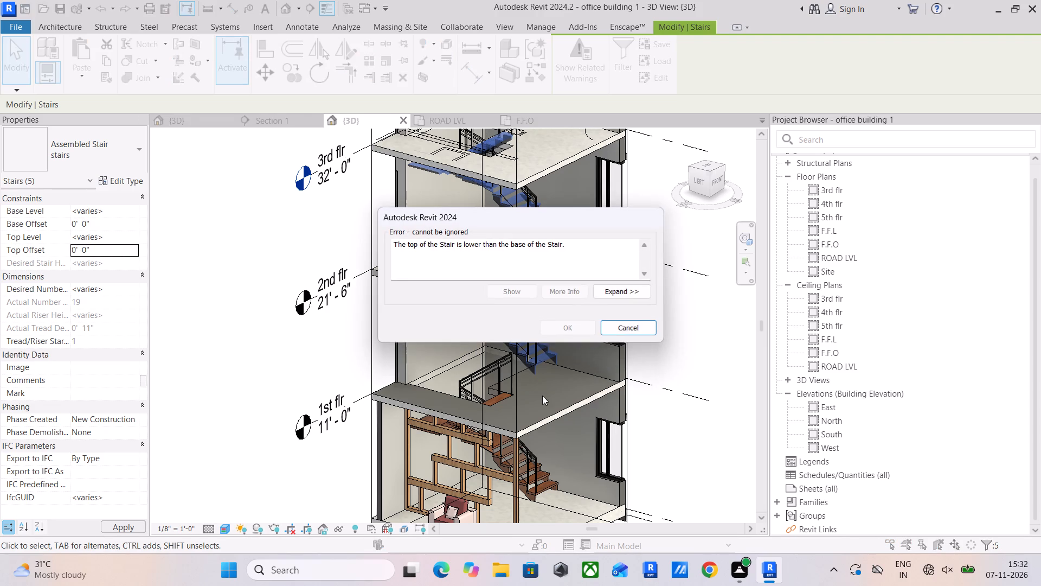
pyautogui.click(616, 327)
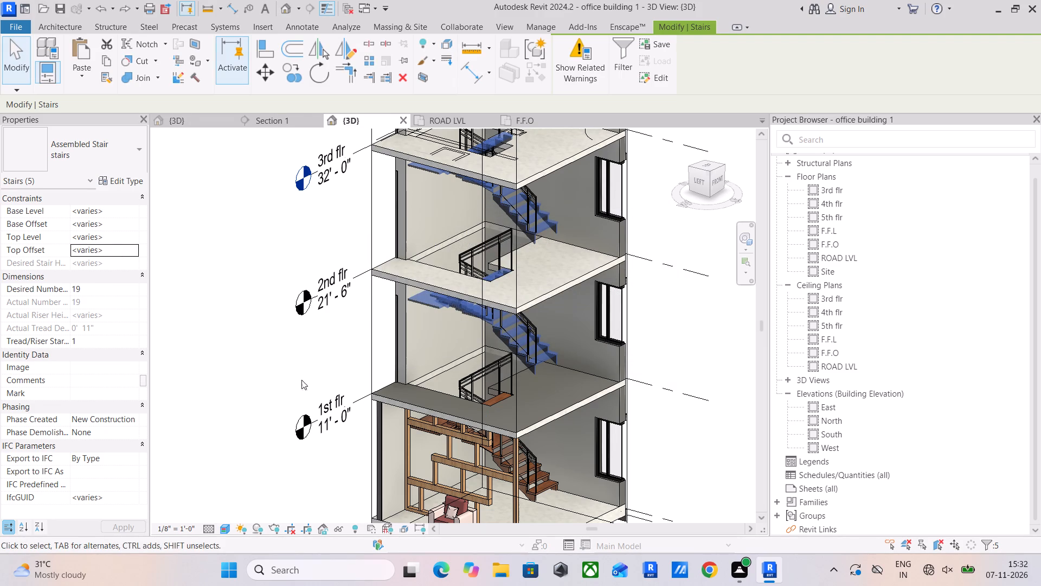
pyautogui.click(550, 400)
# Examine the lowest steps of the 1st flr assembled stair against the floor slab.
pyautogui.click(545, 361)
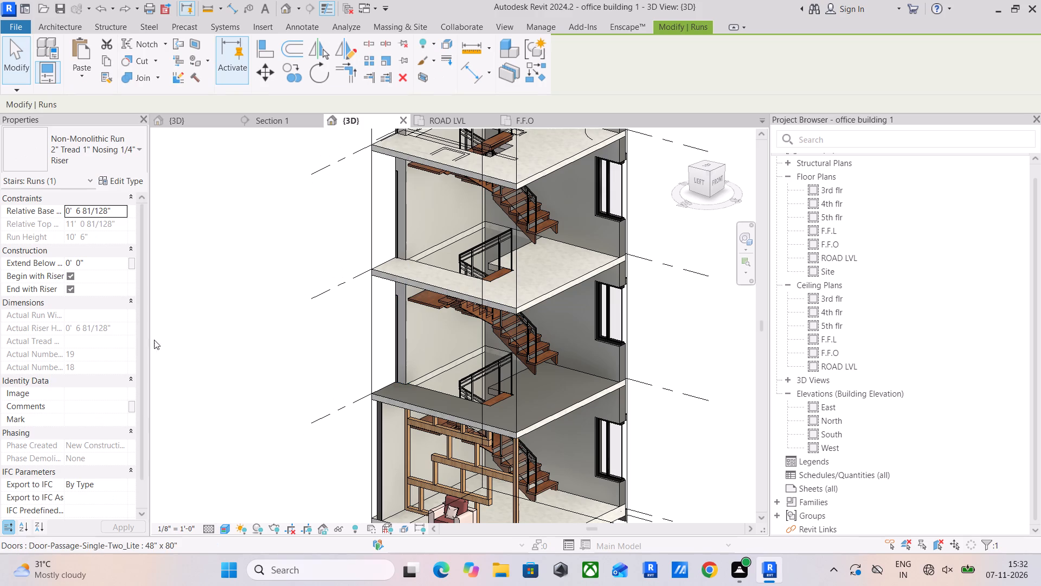
pyautogui.scroll(4, 596, 384)
pyautogui.click(507, 337)
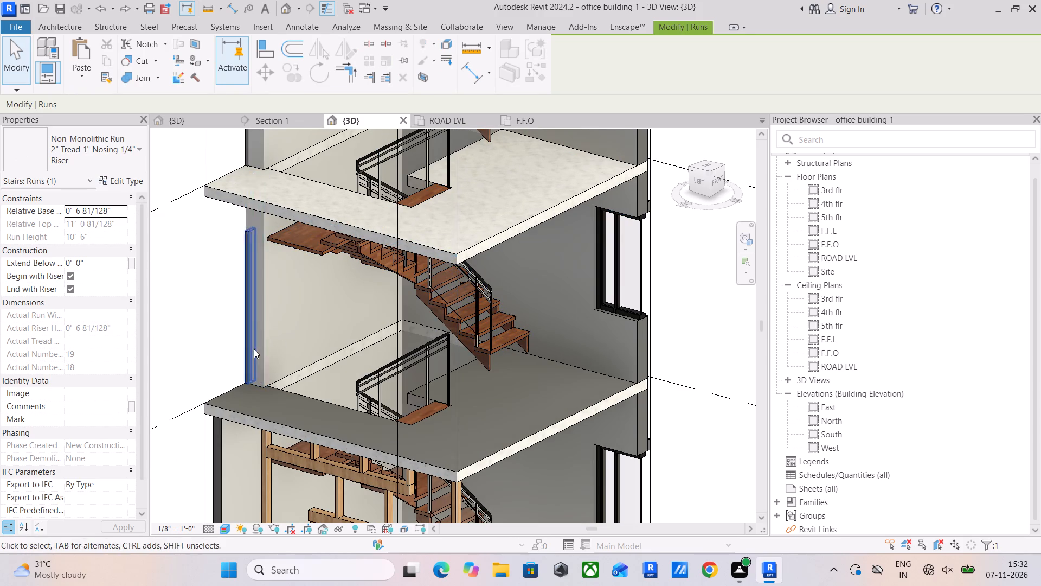
pyautogui.keyDown('shift'); pyautogui.moveTo(314, 406); pyautogui.dragTo(380, 338, button='middle'); pyautogui.keyUp('shift')
pyautogui.moveTo(375, 349); pyautogui.dragTo(314, 450, button='middle')
pyautogui.scroll(3, 388, 397)
pyautogui.moveTo(395, 402); pyautogui.dragTo(377, 435, button='middle')
pyautogui.moveTo(404, 457); pyautogui.dragTo(393, 279, button='middle')
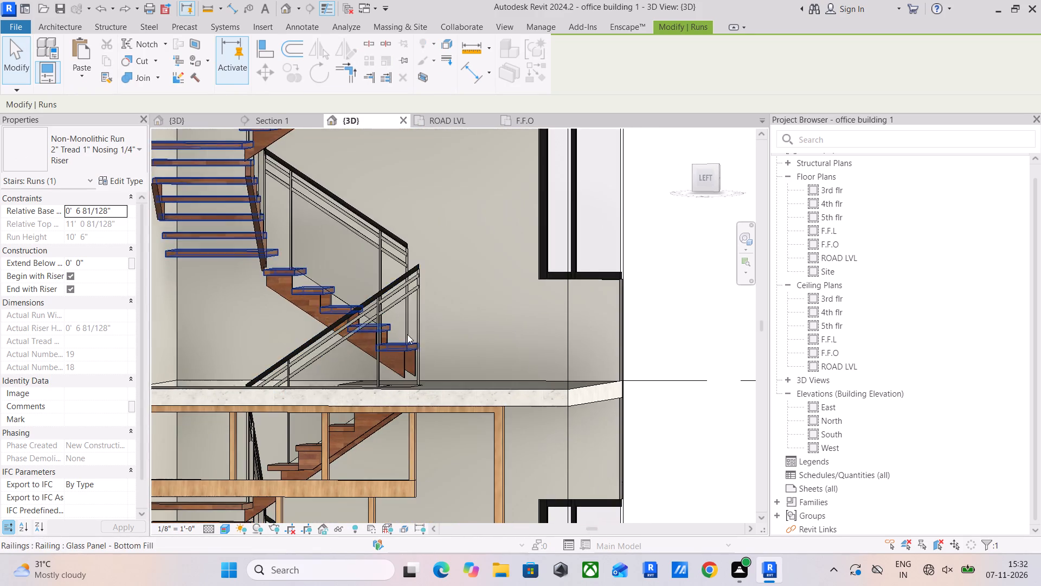
pyautogui.keyDown('shift'); pyautogui.moveTo(420, 367); pyautogui.dragTo(374, 386, button='middle'); pyautogui.keyUp('shift')
pyautogui.scroll(3, 414, 354)
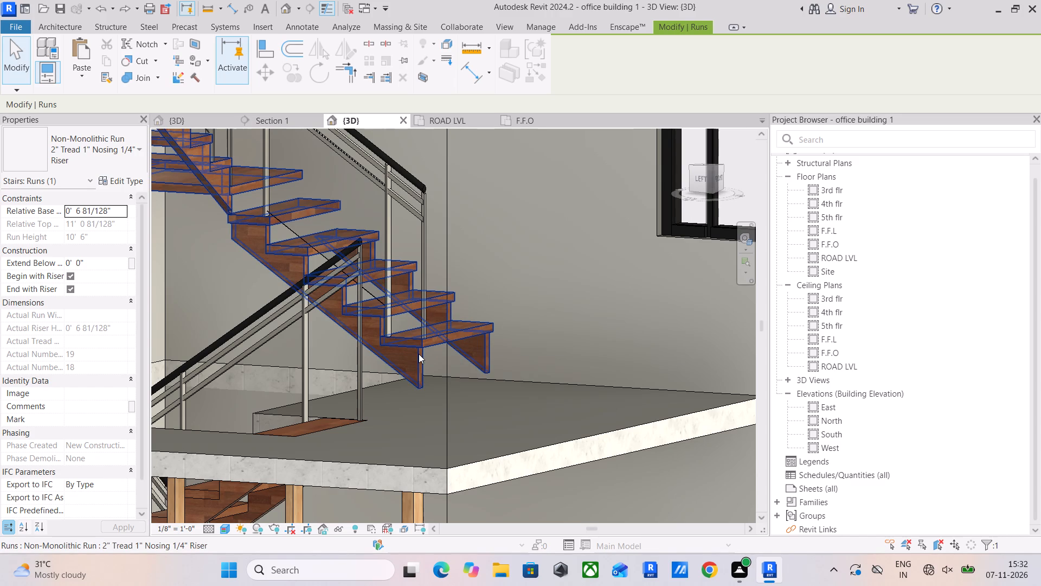
# Set the base offset and top offset of the assembled stair between 2nd flr and 3rd flr to 0' 0".
pyautogui.scroll(-9, 282, 350)
pyautogui.moveTo(342, 391); pyautogui.dragTo(361, 519, button='middle')
pyautogui.scroll(4, 357, 386)
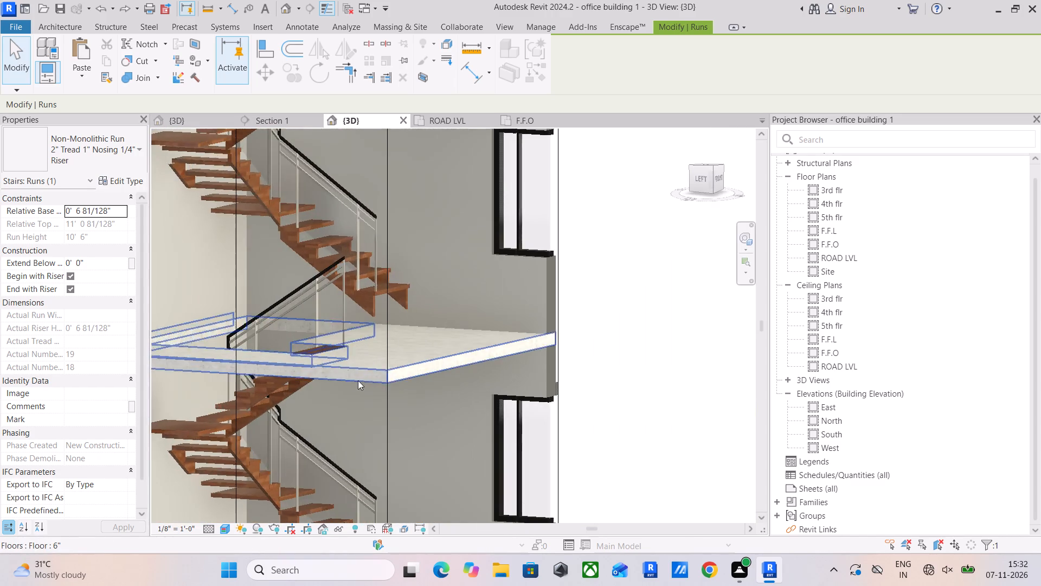
pyautogui.click(378, 290)
pyautogui.click(125, 220)
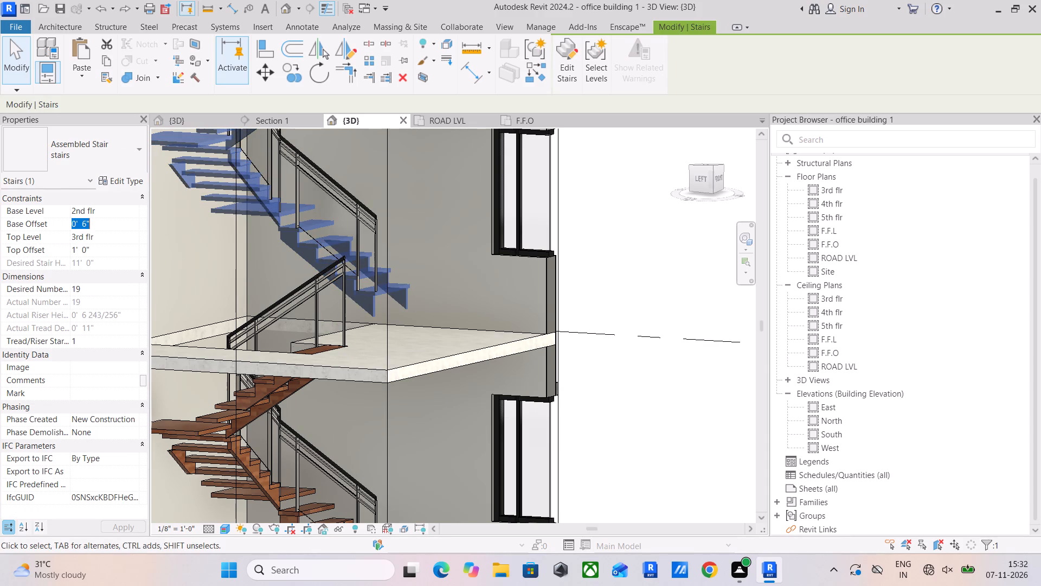
pyautogui.press('0')
pyautogui.press('Return')
pyautogui.press('Return')
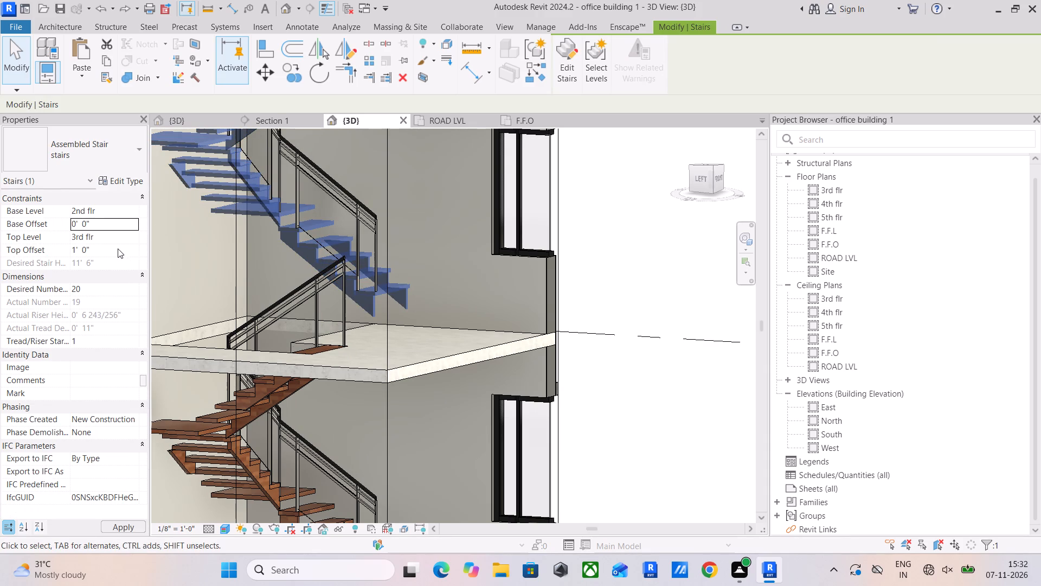
pyautogui.click(117, 249)
pyautogui.press('0')
pyautogui.press('Return')
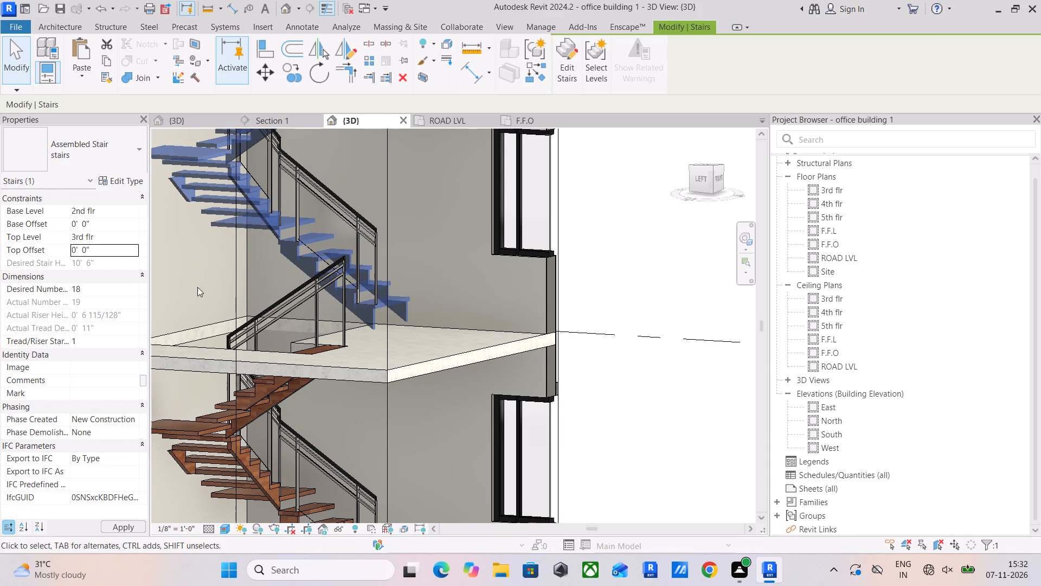
pyautogui.scroll(-1, 265, 307)
pyautogui.moveTo(338, 320); pyautogui.dragTo(357, 331, button='middle')
pyautogui.click(552, 328)
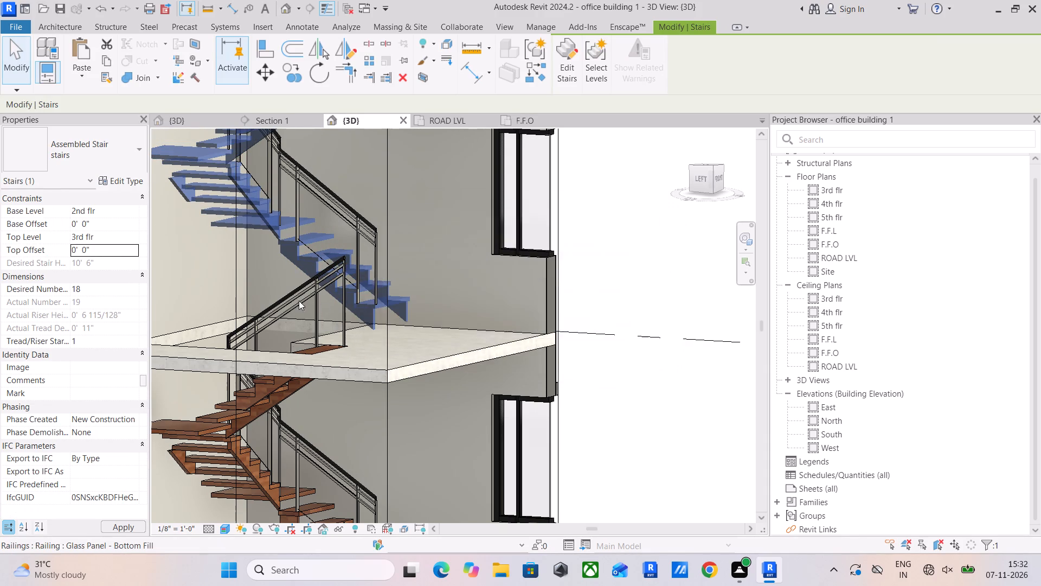
# Set the base offset and top offset of the assembled stair between 3rd flr and 4th flr to 0' 0".
pyautogui.moveTo(292, 304); pyautogui.dragTo(338, 388, button='middle')
pyautogui.scroll(-1, 346, 365)
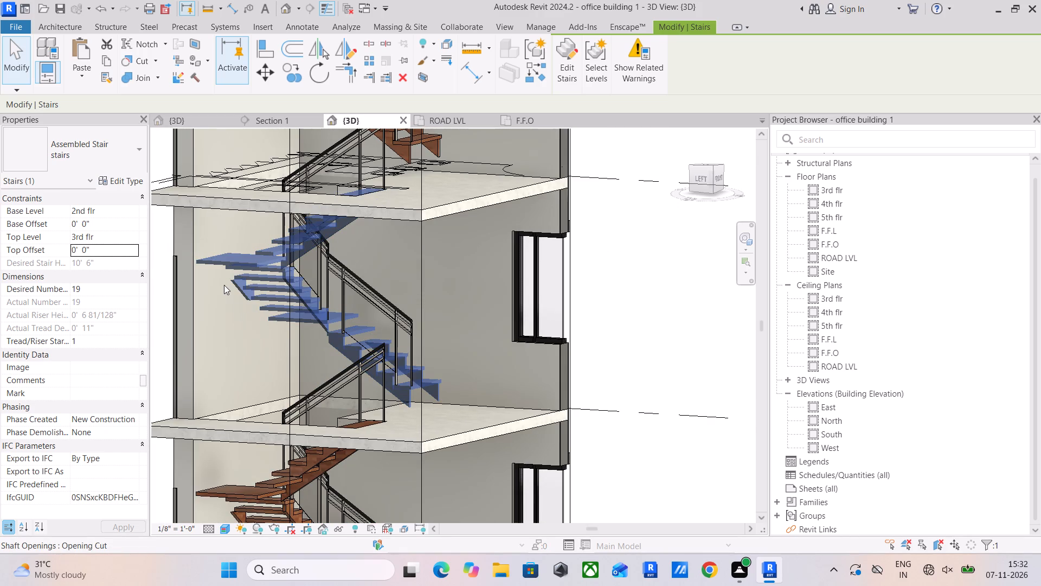
pyautogui.moveTo(224, 284); pyautogui.dragTo(325, 369, button='middle')
pyautogui.moveTo(461, 326); pyautogui.dragTo(450, 390, button='middle')
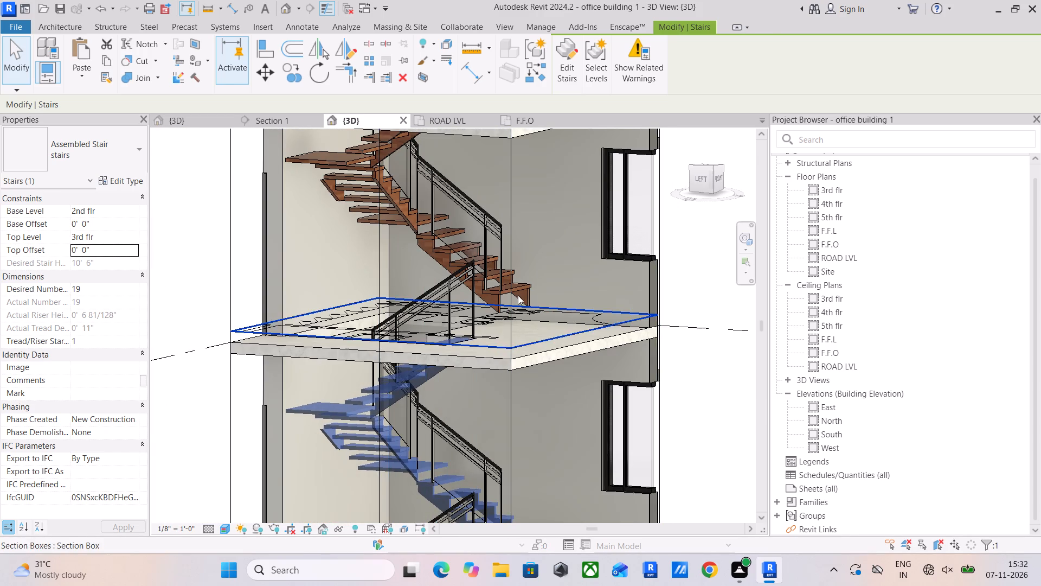
pyautogui.click(517, 292)
pyautogui.scroll(4, 517, 290)
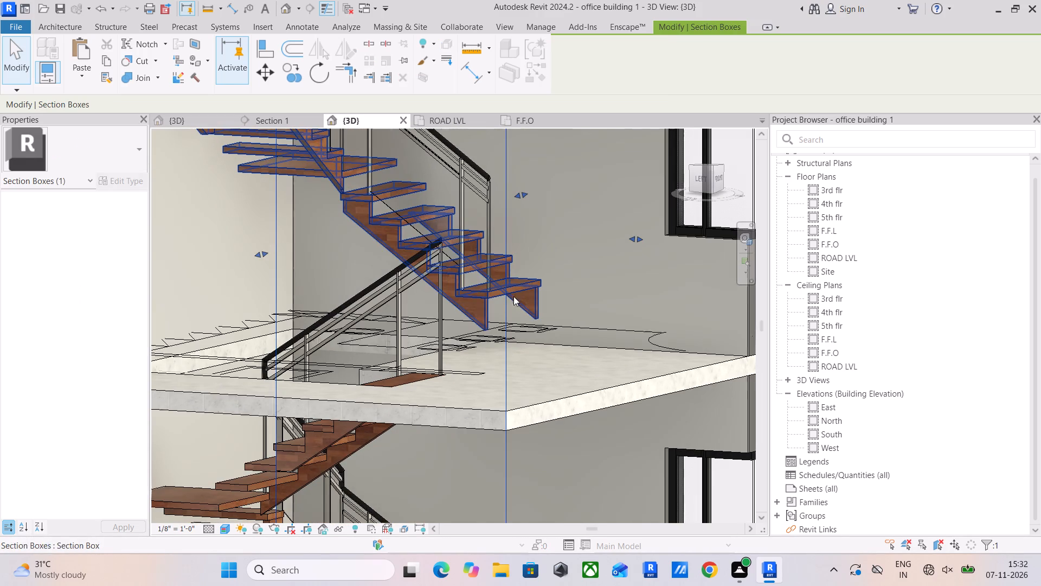
pyautogui.click(515, 291)
pyautogui.click(113, 226)
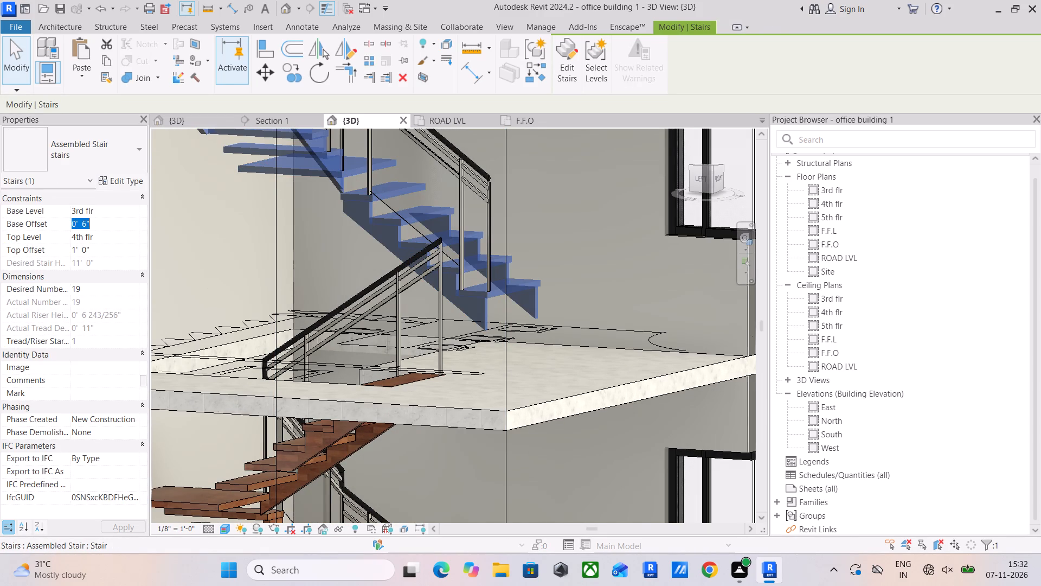
pyautogui.press('0')
pyautogui.press('Return')
pyautogui.click(116, 246)
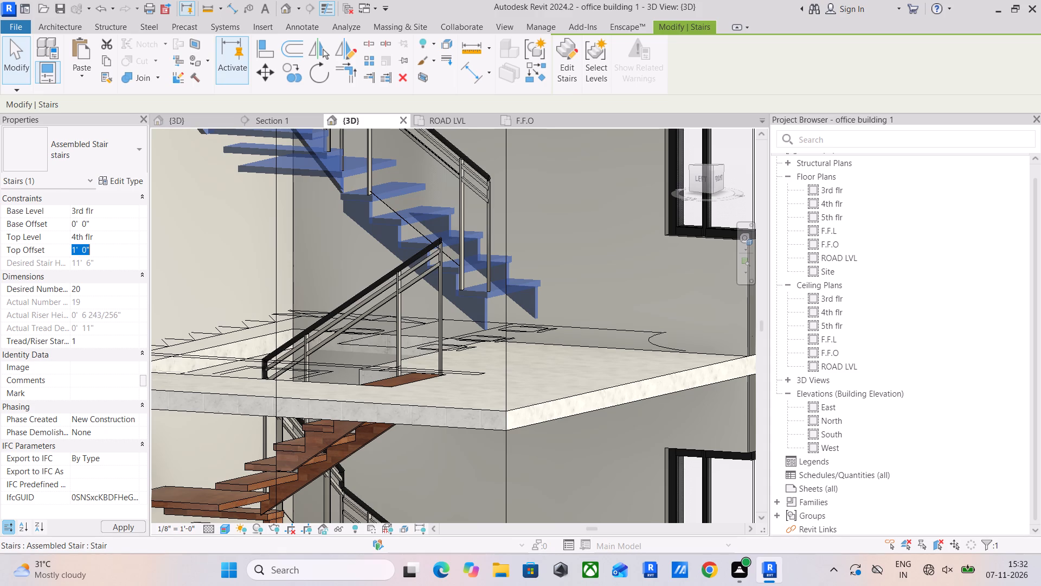
pyautogui.press('0')
pyautogui.press('Return')
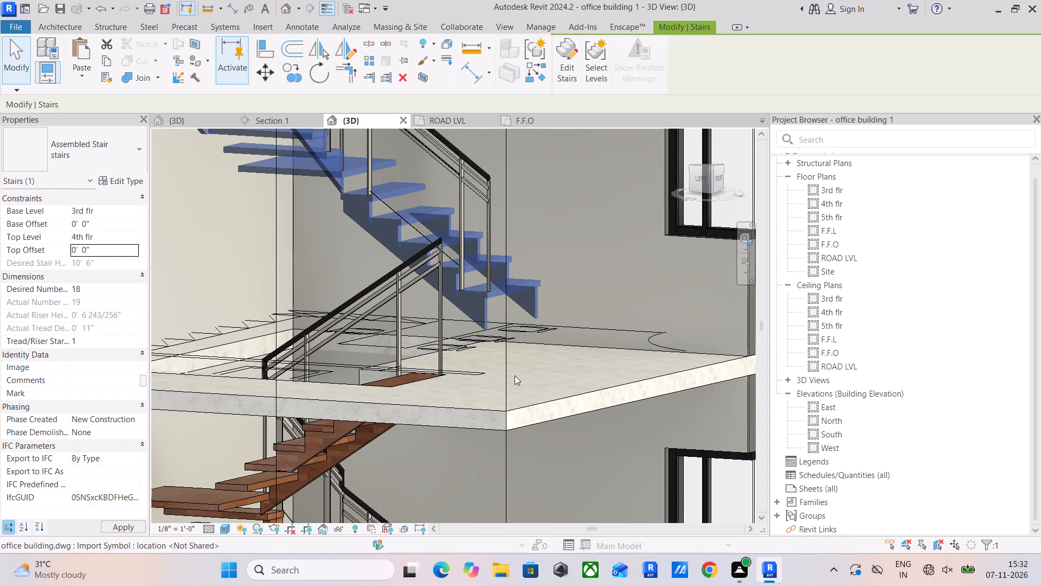
# Set the base offset and top offset of the assembled stair between 4th flr and 5th flr to 0' 0".
pyautogui.scroll(-4, 523, 368)
pyautogui.moveTo(518, 371); pyautogui.dragTo(512, 487, button='middle')
pyautogui.moveTo(518, 419); pyautogui.dragTo(509, 448, button='middle')
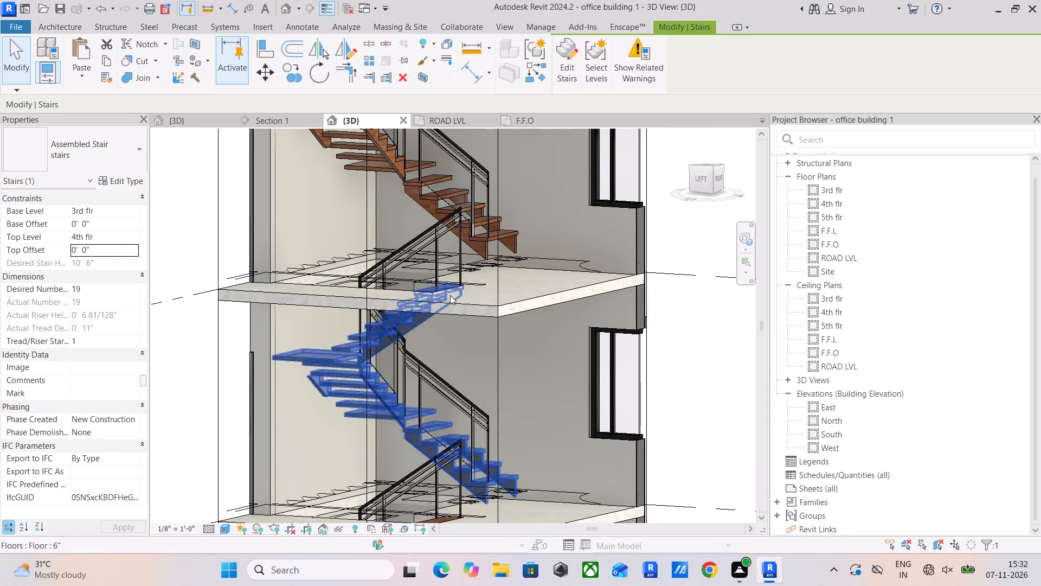
pyautogui.moveTo(459, 313); pyautogui.dragTo(453, 451, button='middle')
pyautogui.click(498, 371)
pyautogui.scroll(4, 502, 366)
pyautogui.click(500, 376)
pyautogui.click(125, 227)
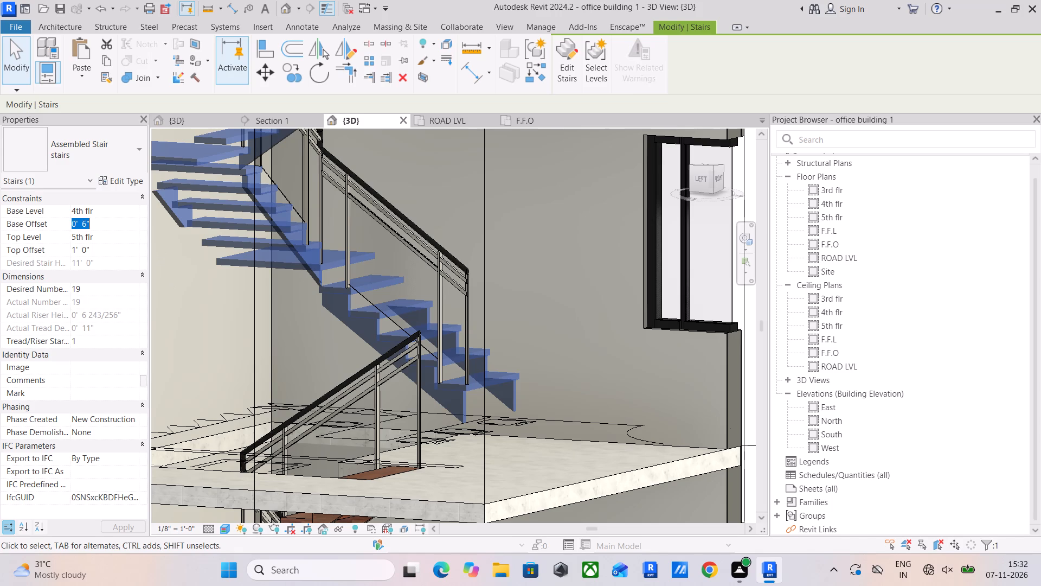
pyautogui.press('0')
pyautogui.press('Return')
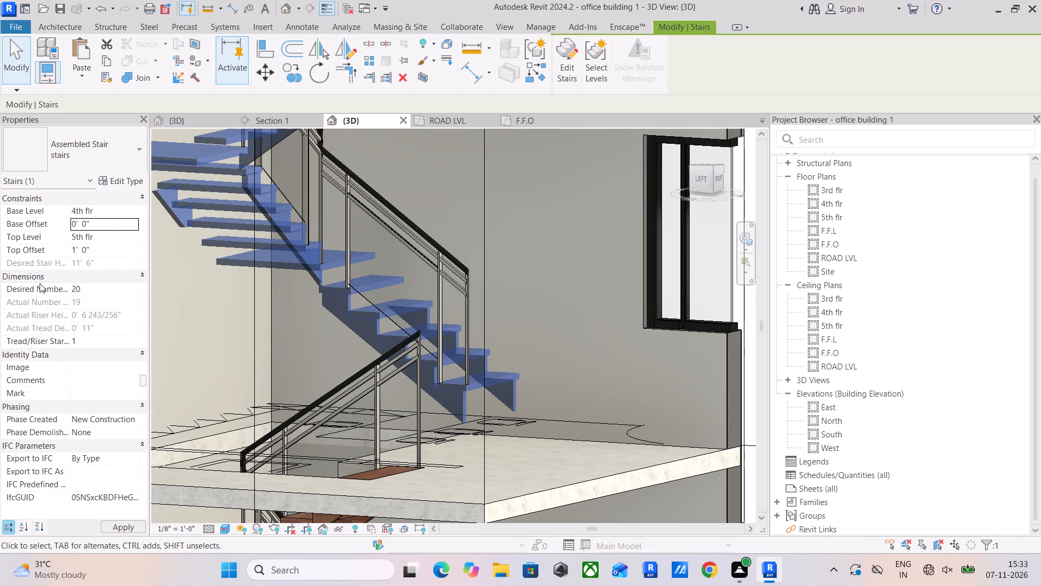
pyautogui.click(111, 245)
pyautogui.press('0')
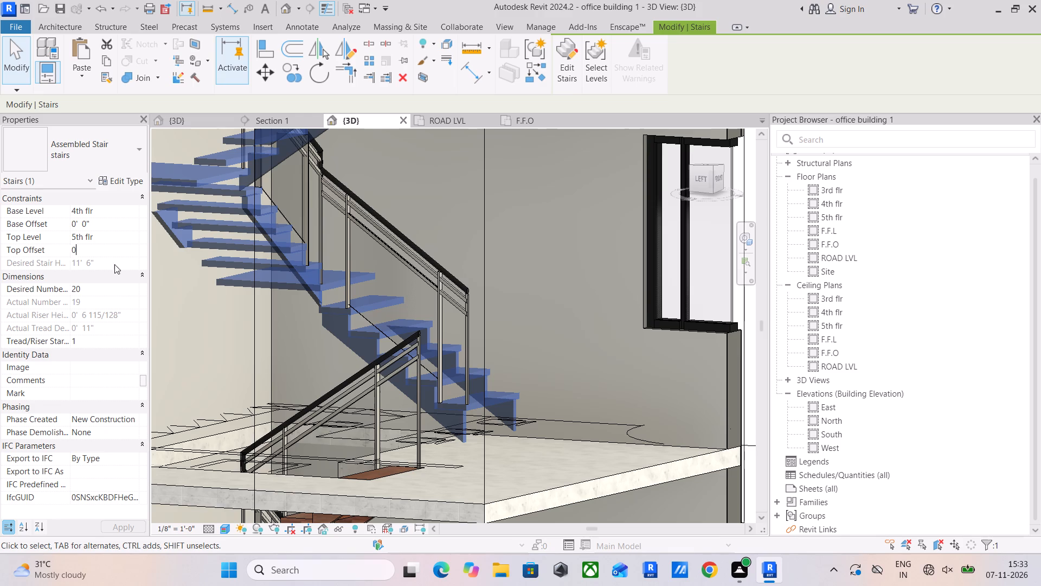
pyautogui.press('Return')
pyautogui.scroll(-2, 155, 313)
pyautogui.moveTo(177, 321); pyautogui.dragTo(217, 347, button='middle')
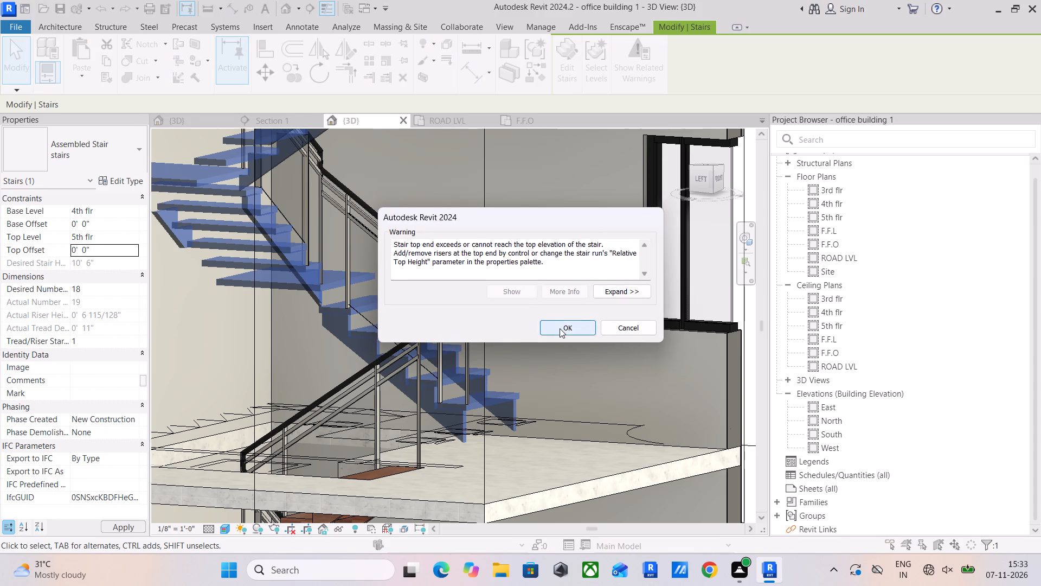
pyautogui.click(560, 328)
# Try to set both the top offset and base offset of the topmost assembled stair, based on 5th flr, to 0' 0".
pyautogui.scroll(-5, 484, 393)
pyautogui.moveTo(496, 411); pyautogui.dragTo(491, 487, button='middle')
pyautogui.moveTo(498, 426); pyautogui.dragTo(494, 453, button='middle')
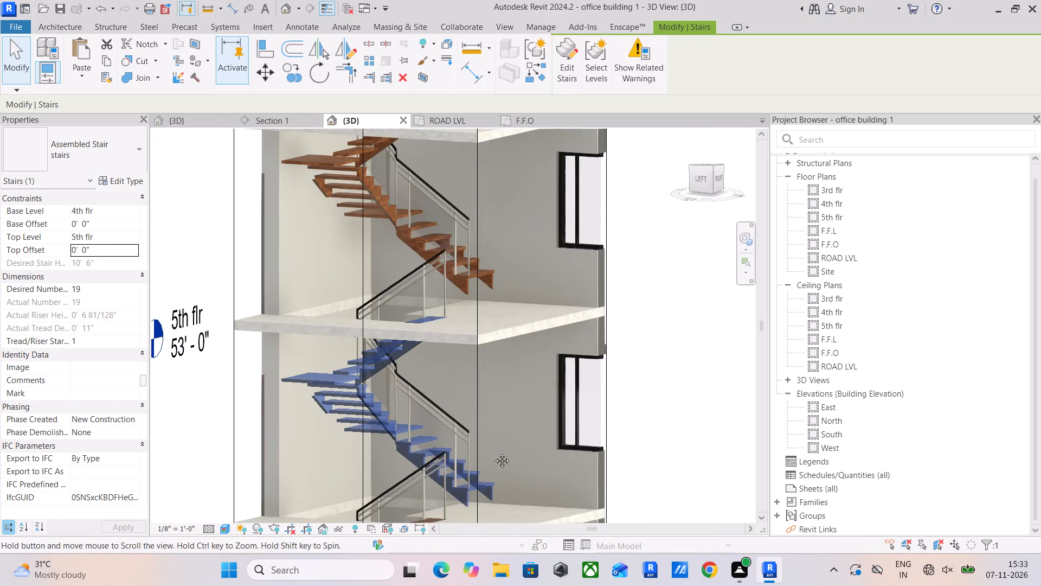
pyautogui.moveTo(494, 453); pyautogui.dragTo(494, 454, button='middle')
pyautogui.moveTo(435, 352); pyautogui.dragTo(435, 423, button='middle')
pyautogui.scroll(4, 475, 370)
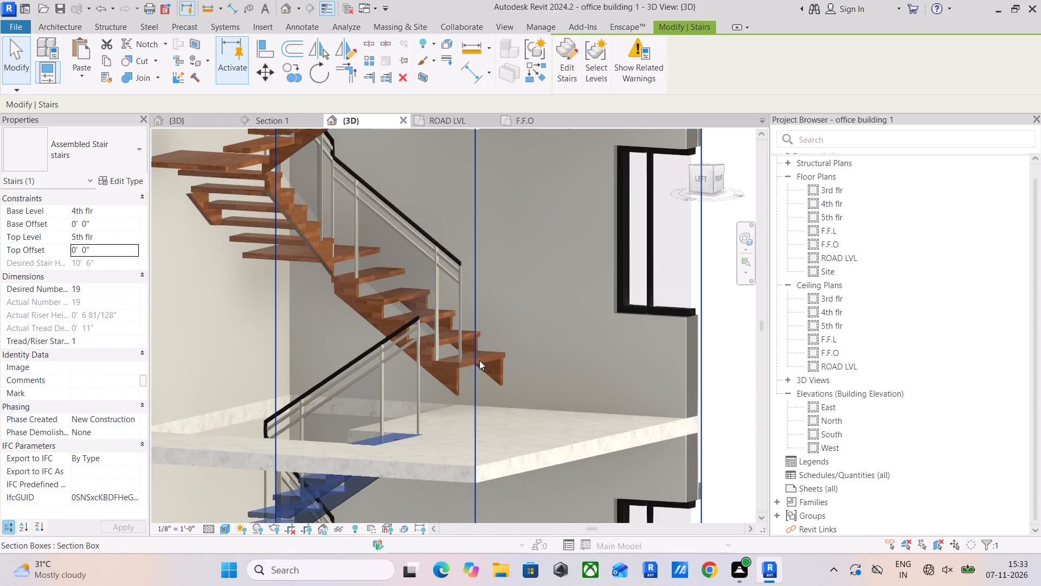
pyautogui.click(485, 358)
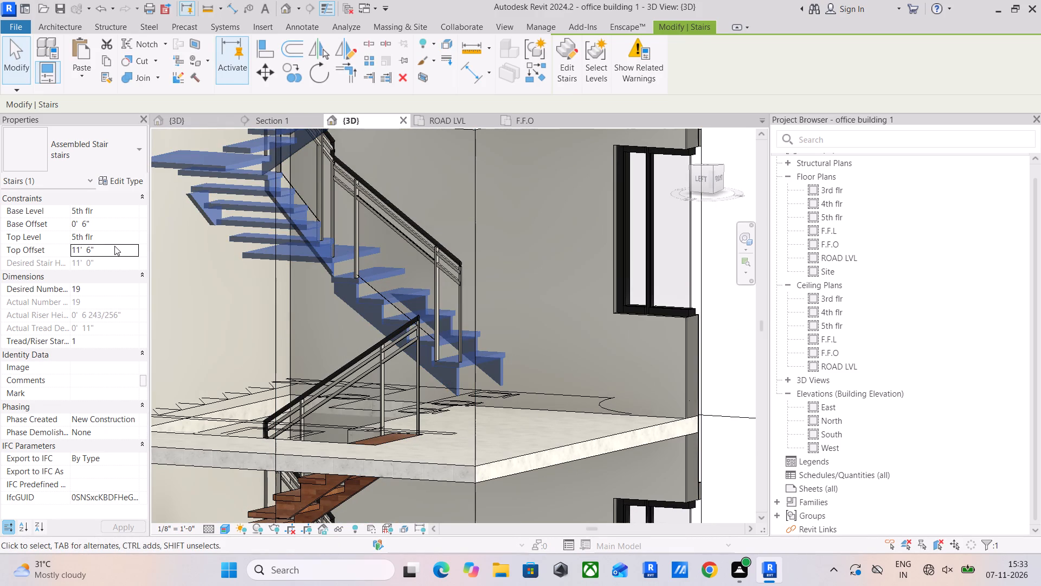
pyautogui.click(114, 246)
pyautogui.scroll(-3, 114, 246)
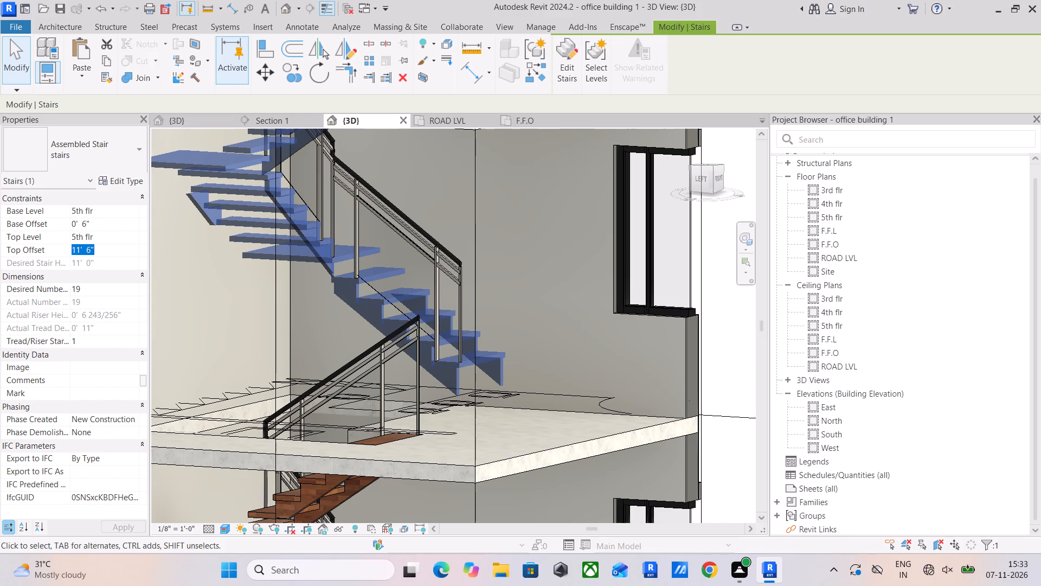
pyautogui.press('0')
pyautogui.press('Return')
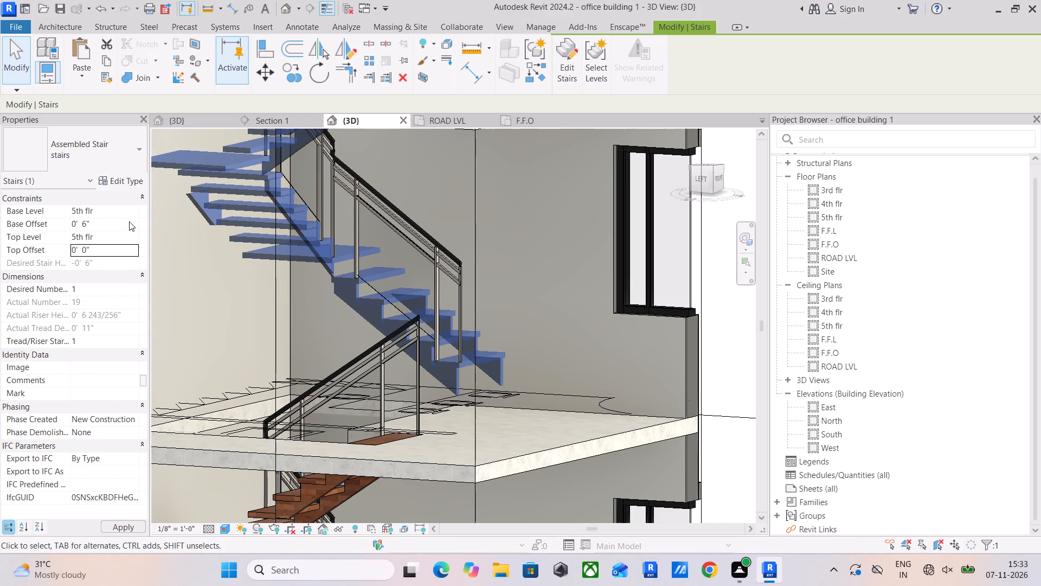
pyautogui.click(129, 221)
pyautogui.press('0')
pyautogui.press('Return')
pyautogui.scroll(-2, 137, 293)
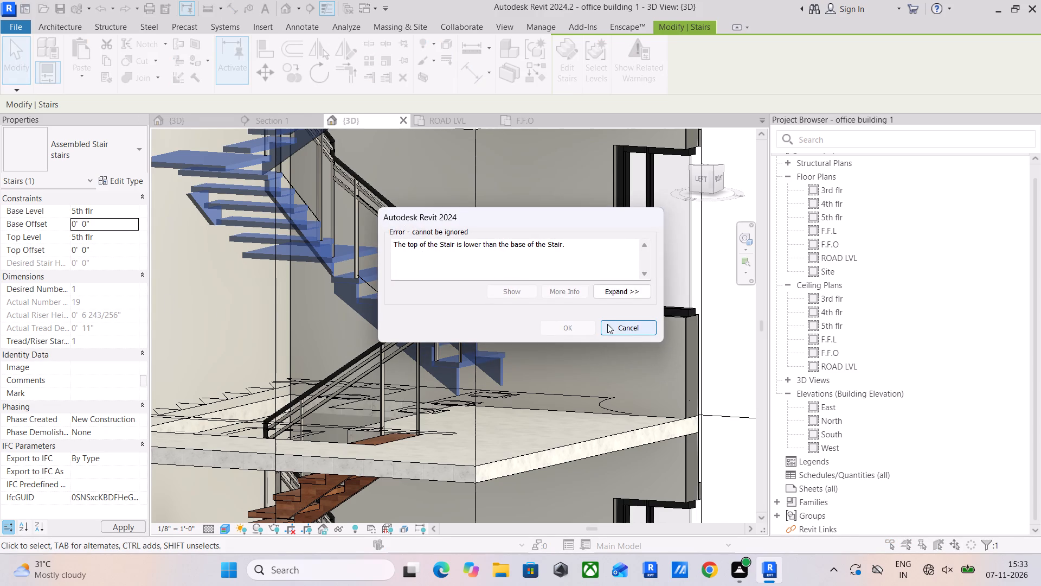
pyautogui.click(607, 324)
# Set only the base offset of the topmost assembled stair, based on 5th flr, to 0' 0".
pyautogui.moveTo(399, 330); pyautogui.dragTo(412, 380, button='middle')
pyautogui.scroll(-4, 414, 378)
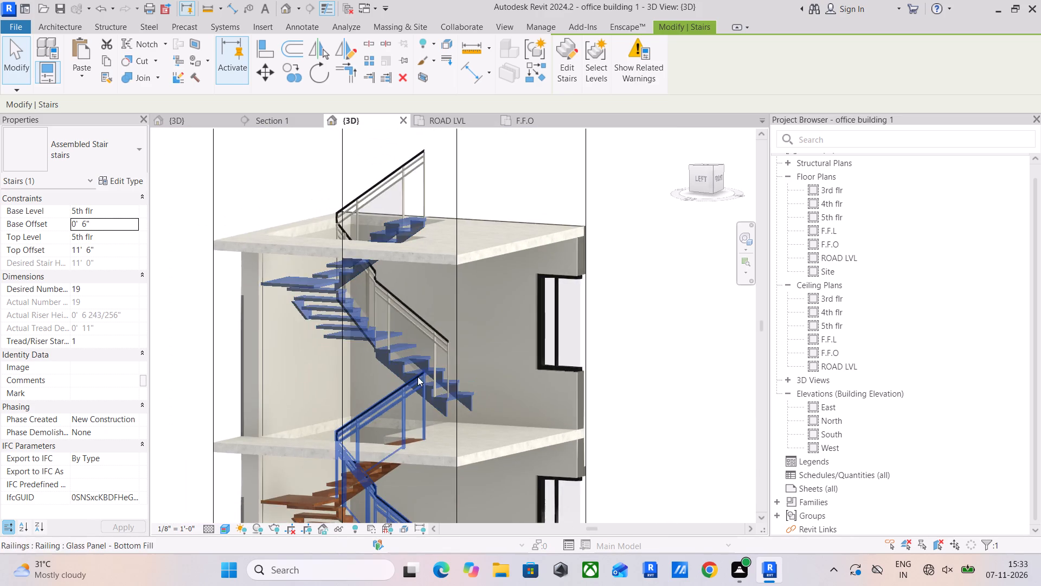
pyautogui.click(123, 221)
pyautogui.press('0')
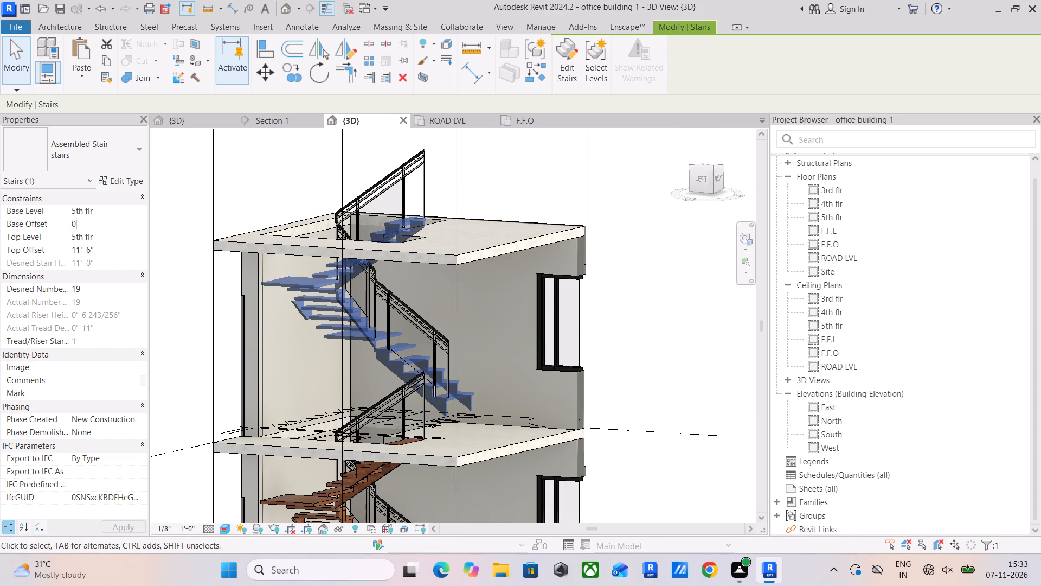
pyautogui.press('Return')
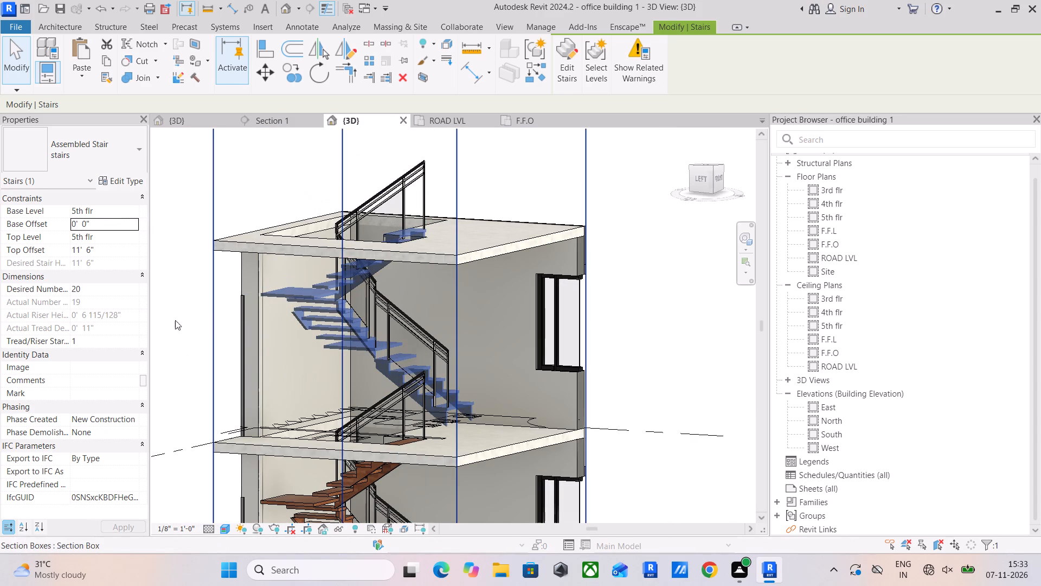
# Try to set the top offset of the topmost assembled stair to 0' 0".
pyautogui.click(106, 252)
pyautogui.press('0')
pyautogui.press('Return')
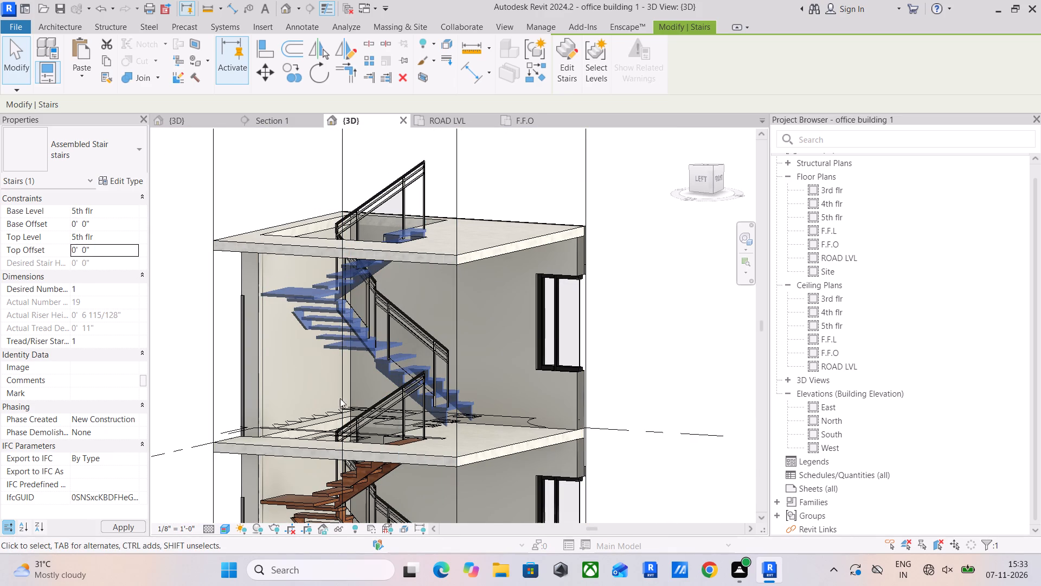
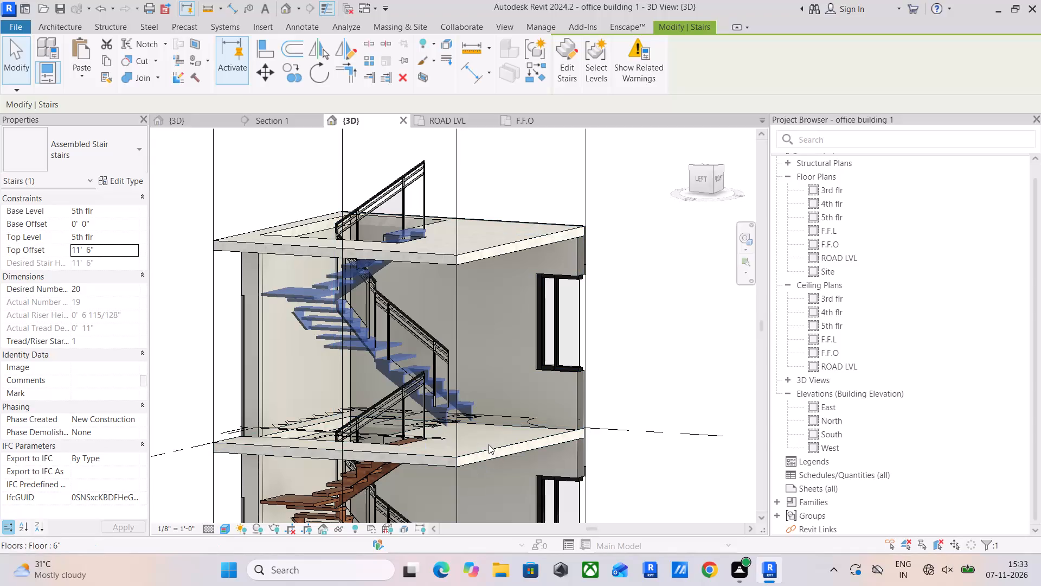
# Delete the stair that rises from the 5th flr level to the roof slab.
pyautogui.click(489, 444)
pyautogui.scroll(3, 465, 405)
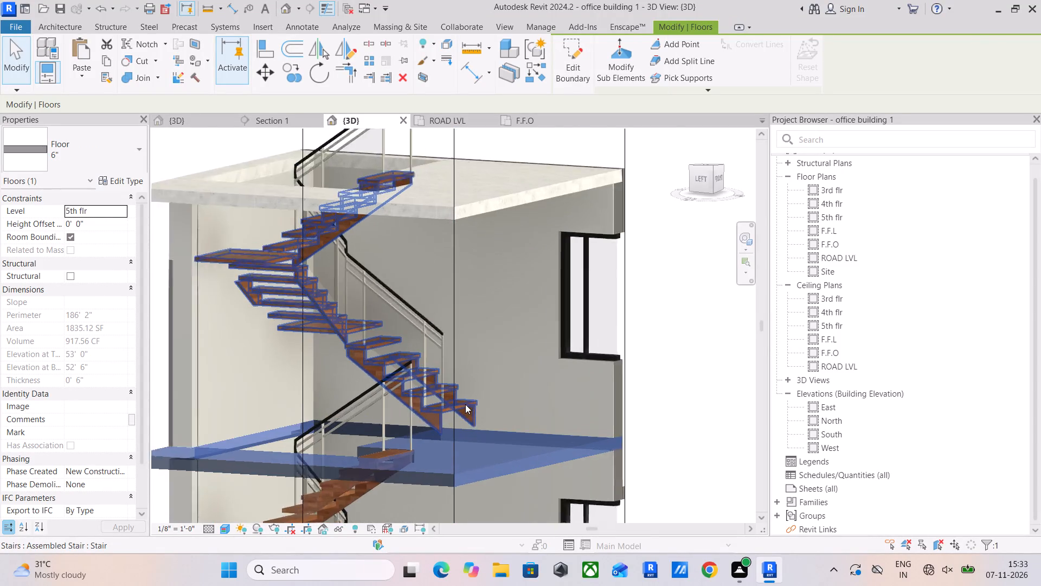
pyautogui.scroll(1, 465, 404)
pyautogui.click(471, 406)
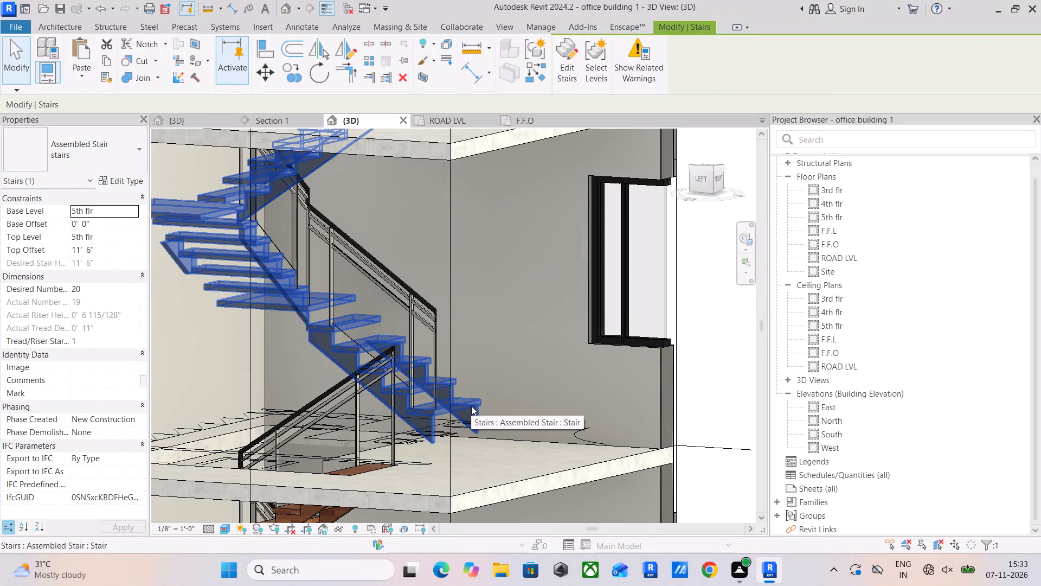
pyautogui.press('Delete')
# Examine the stair between the 4th and 5th floors and its surroundings in the 3D view.
pyautogui.scroll(-3, 351, 471)
pyautogui.moveTo(351, 471); pyautogui.dragTo(391, 337, button='middle')
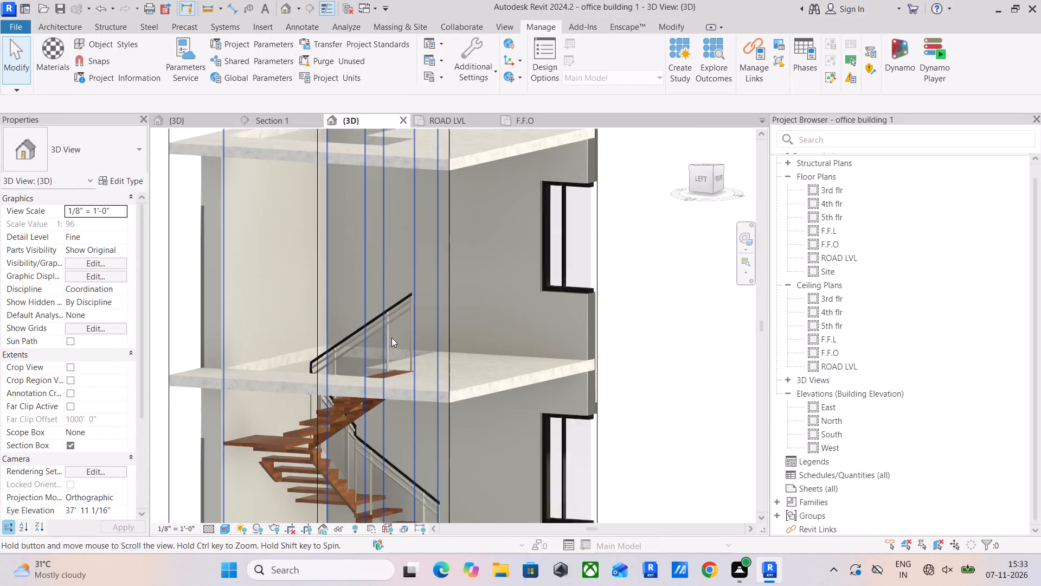
pyautogui.moveTo(391, 337); pyautogui.dragTo(391, 338, button='middle')
pyautogui.click(330, 434)
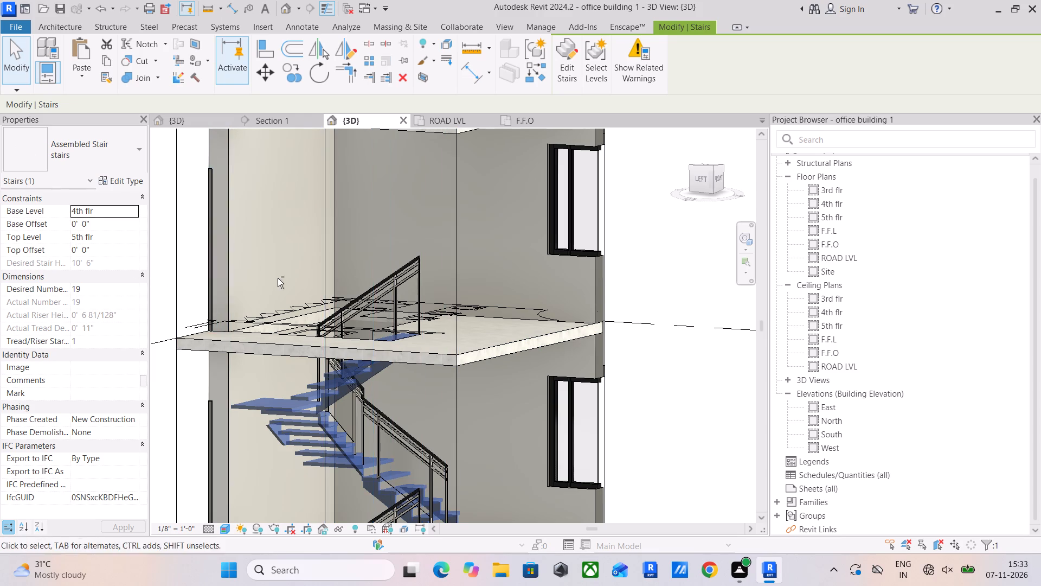
pyautogui.keyDown('shift'); pyautogui.click(372, 287); pyautogui.keyUp('shift')
pyautogui.scroll(-4, 363, 336)
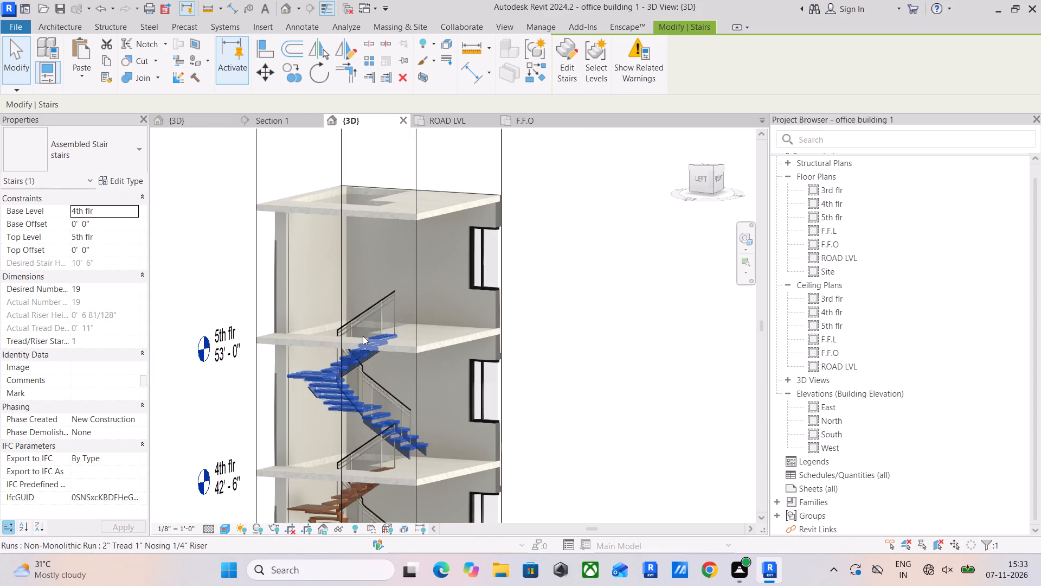
pyautogui.scroll(-4, 363, 336)
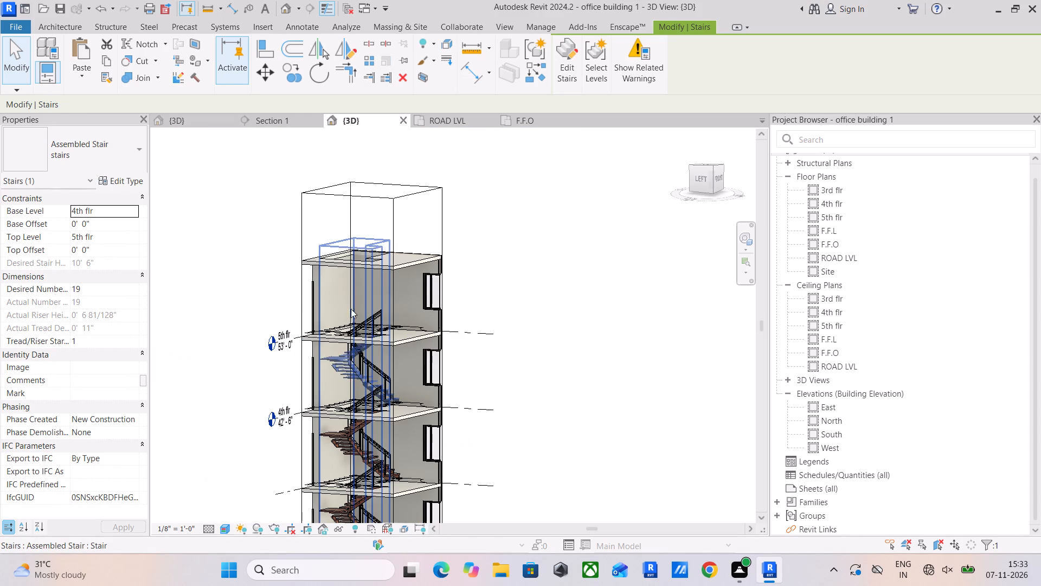
pyautogui.press('Escape')
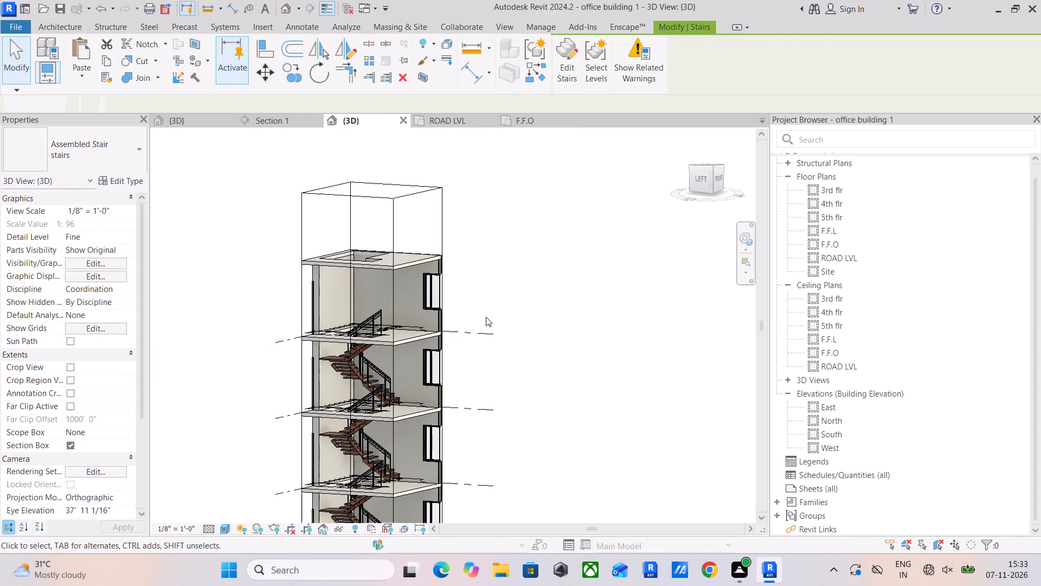
pyautogui.press('Escape')
pyautogui.press('Escape')
# Lower the top face of the section box slightly, keeping it above the roof slab.
pyautogui.click(387, 207)
pyautogui.click(393, 208)
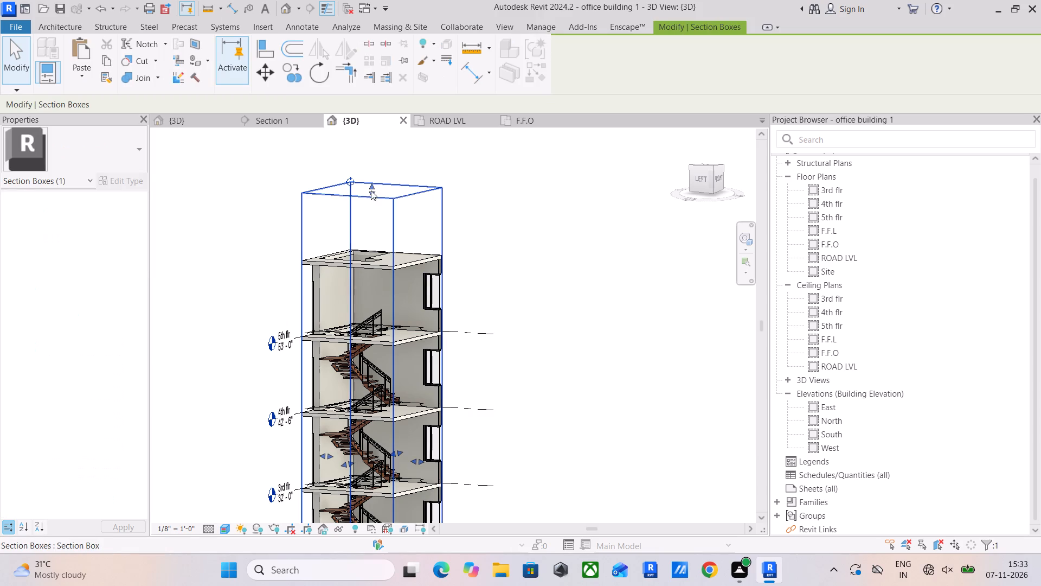
pyautogui.moveTo(371, 190); pyautogui.dragTo(383, 210)
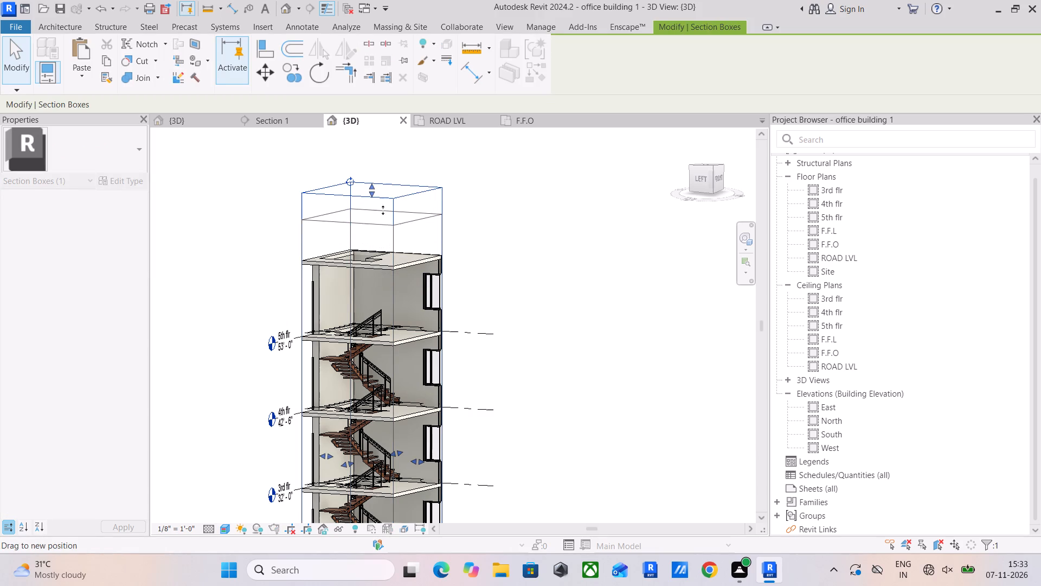
pyautogui.moveTo(383, 210); pyautogui.dragTo(386, 193)
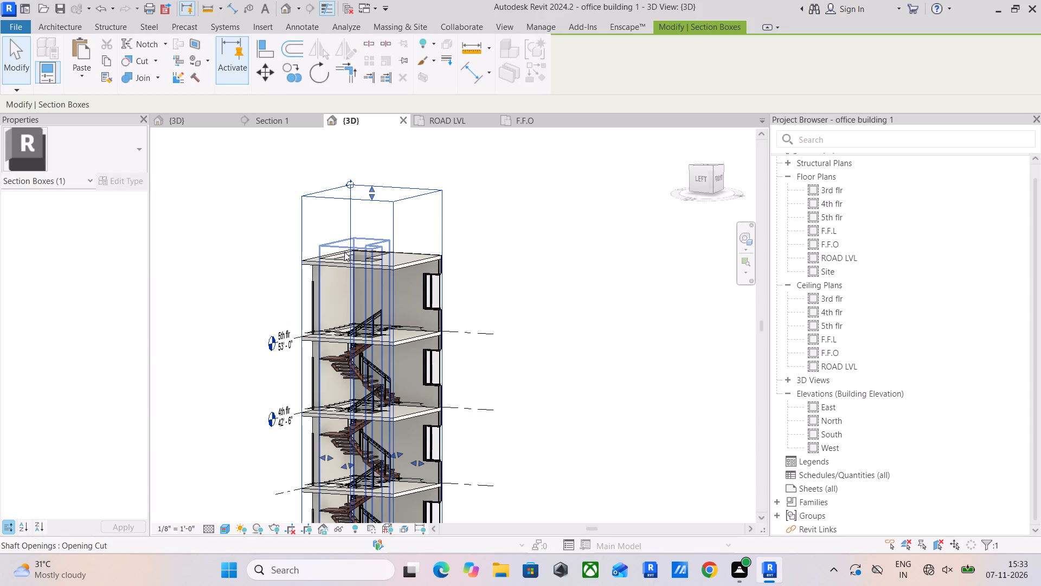
# Lower the top of the stair shaft opening to below the roof slab so it no longer cuts that slab.
pyautogui.click(344, 252)
pyautogui.moveTo(363, 236); pyautogui.dragTo(360, 288)
pyautogui.click(227, 263)
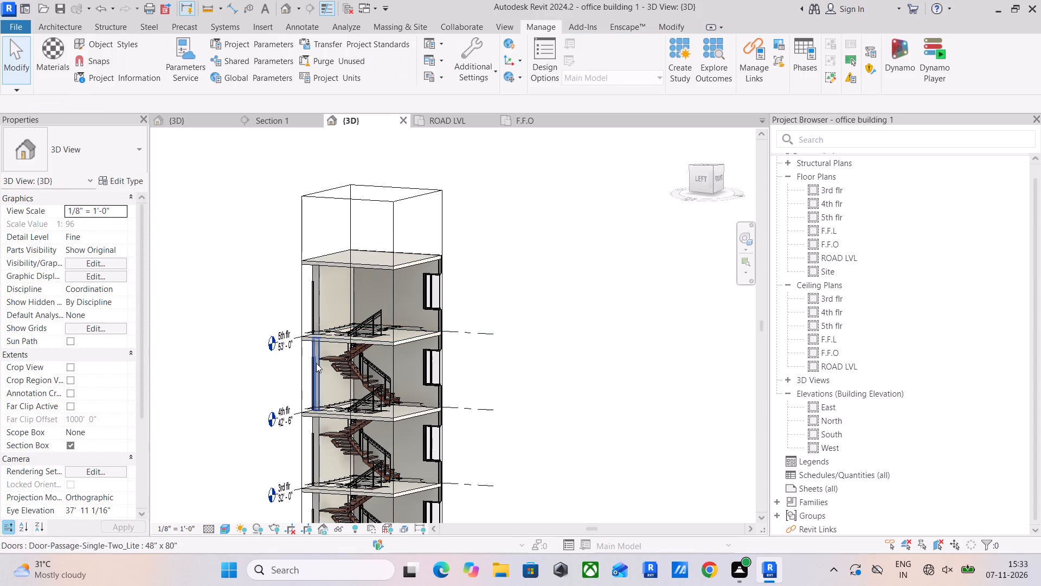
# Examine the closed roof slab, the stairs and the floor edges around the stair openings on the lower storeys.
pyautogui.keyDown('shift'); pyautogui.moveTo(328, 360); pyautogui.dragTo(390, 441, button='middle'); pyautogui.keyUp('shift')
pyautogui.scroll(5, 371, 384)
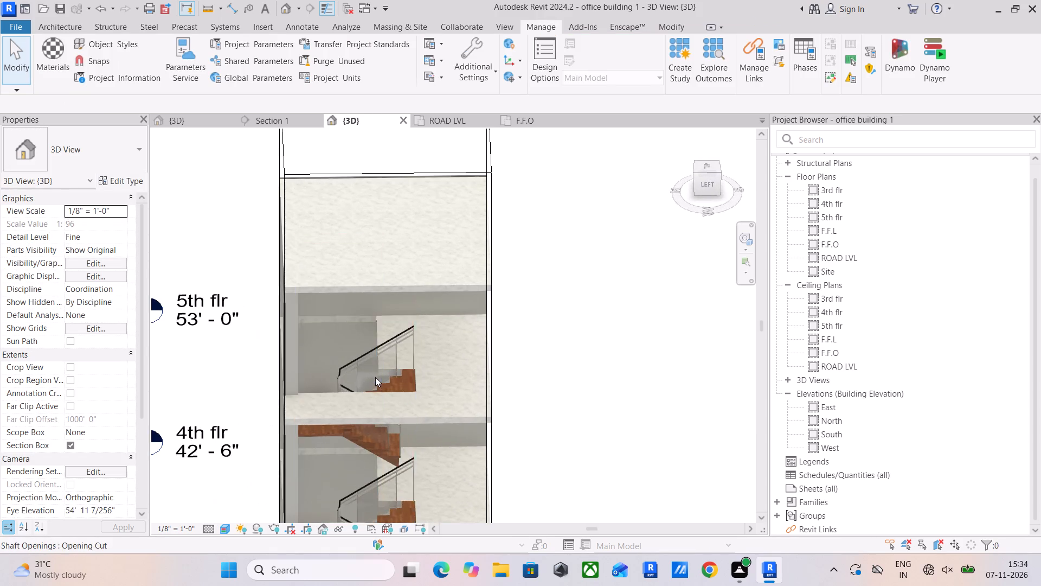
pyautogui.moveTo(373, 378); pyautogui.dragTo(312, 263, button='middle')
pyautogui.scroll(-8, 322, 272)
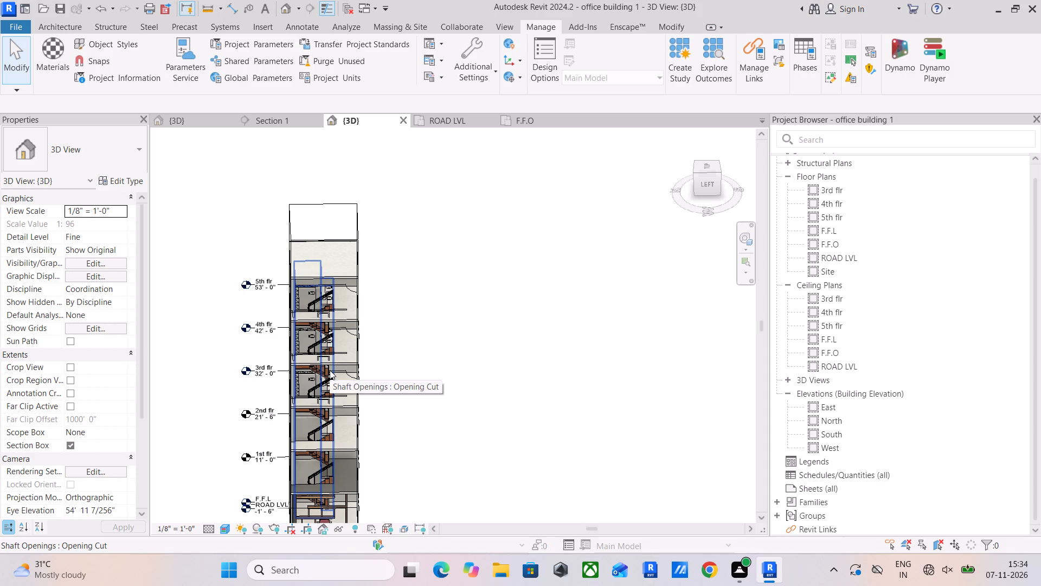
pyautogui.moveTo(335, 396); pyautogui.dragTo(359, 317, button='middle')
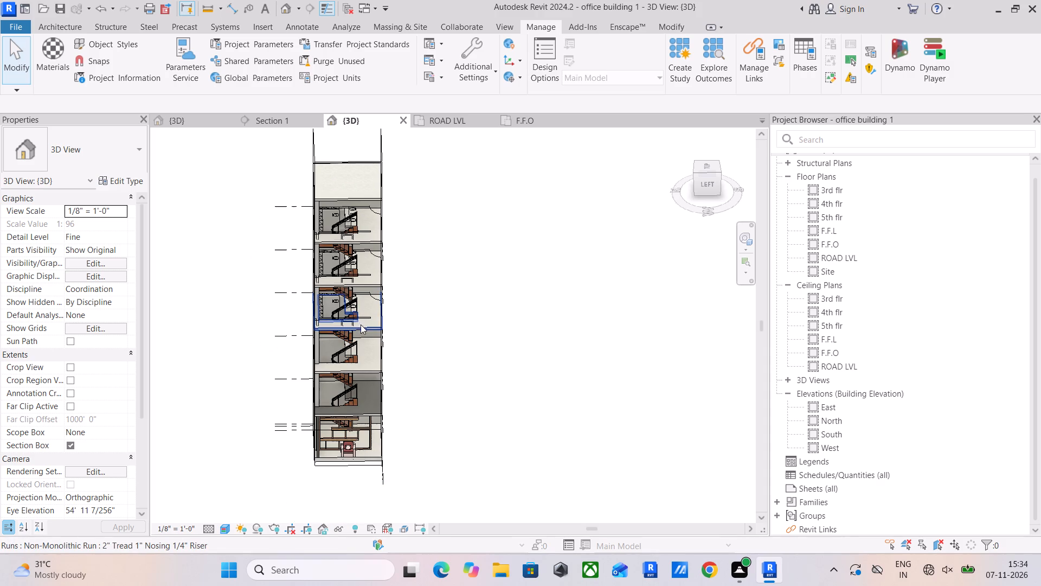
pyautogui.keyDown('shift'); pyautogui.moveTo(365, 335); pyautogui.dragTo(233, 313, button='middle'); pyautogui.keyUp('shift')
pyautogui.scroll(7, 358, 407)
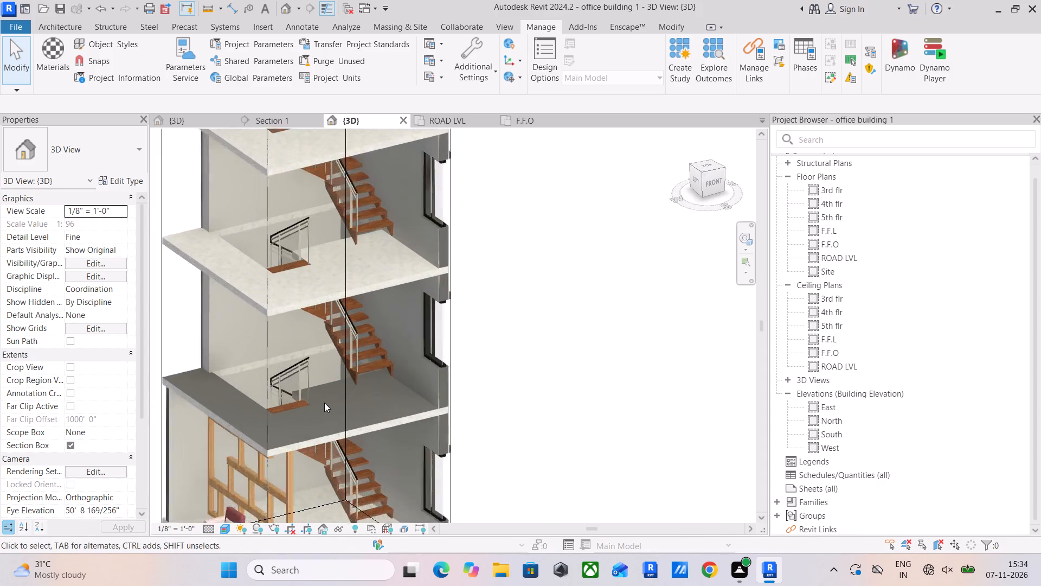
pyautogui.scroll(6, 324, 403)
pyautogui.keyDown('shift'); pyautogui.moveTo(317, 386); pyautogui.dragTo(259, 439, button='middle'); pyautogui.keyUp('shift')
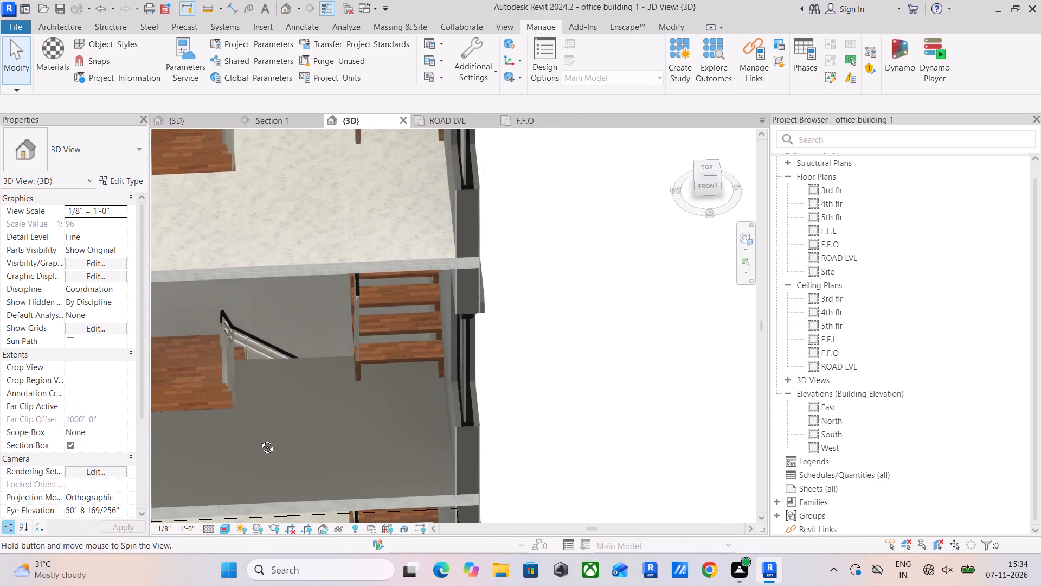
pyautogui.keyDown('shift'); pyautogui.moveTo(259, 439); pyautogui.dragTo(260, 438, button='middle'); pyautogui.keyUp('shift')
pyautogui.scroll(3, 245, 362)
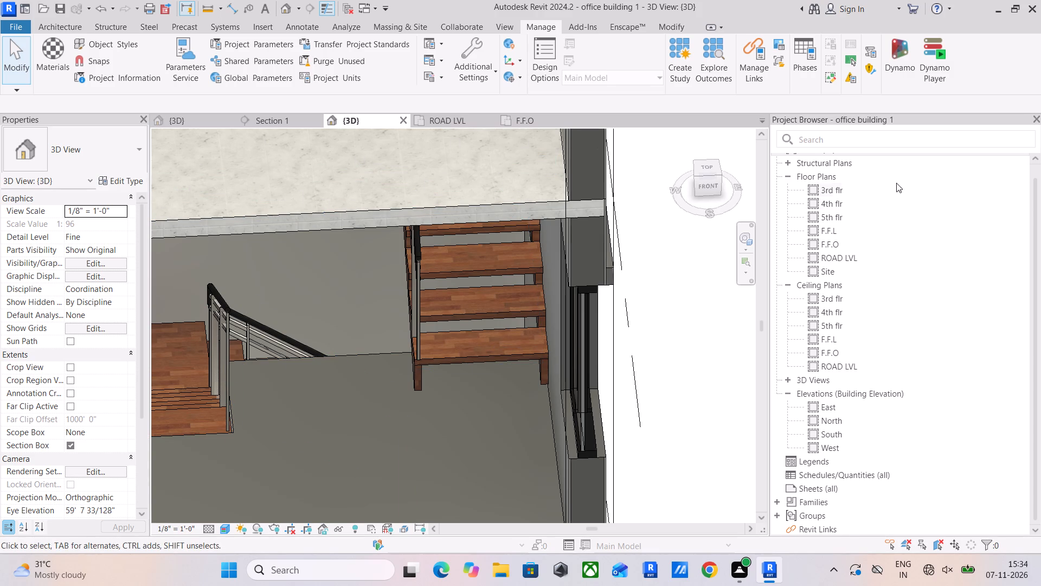
pyautogui.scroll(5, 848, 231)
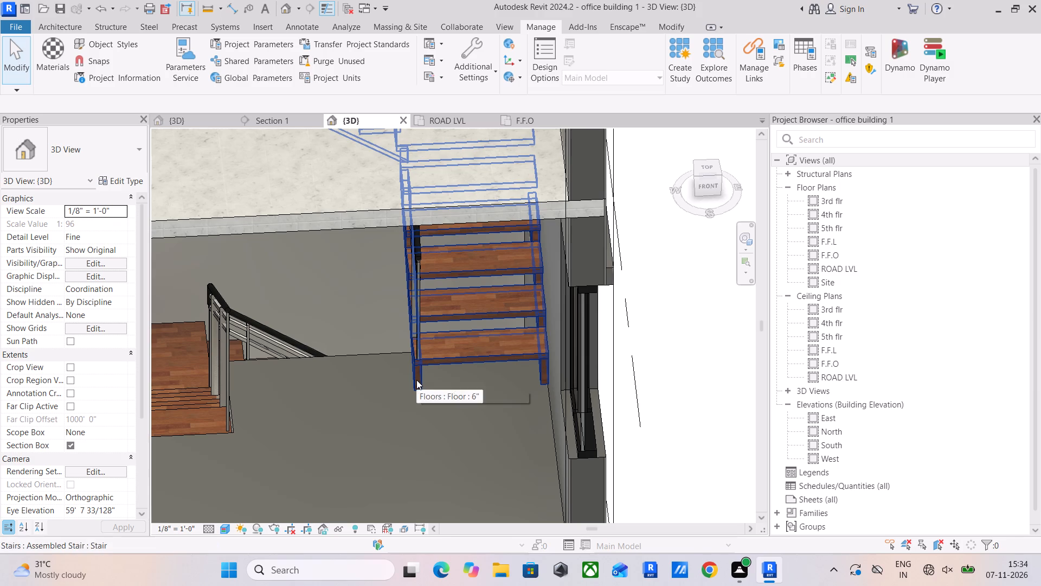
# In the 3rd flr floor plan, create a straight railing about 4' 2" long across the stair opening between the two side flights.
pyautogui.doubleClick(522, 120)
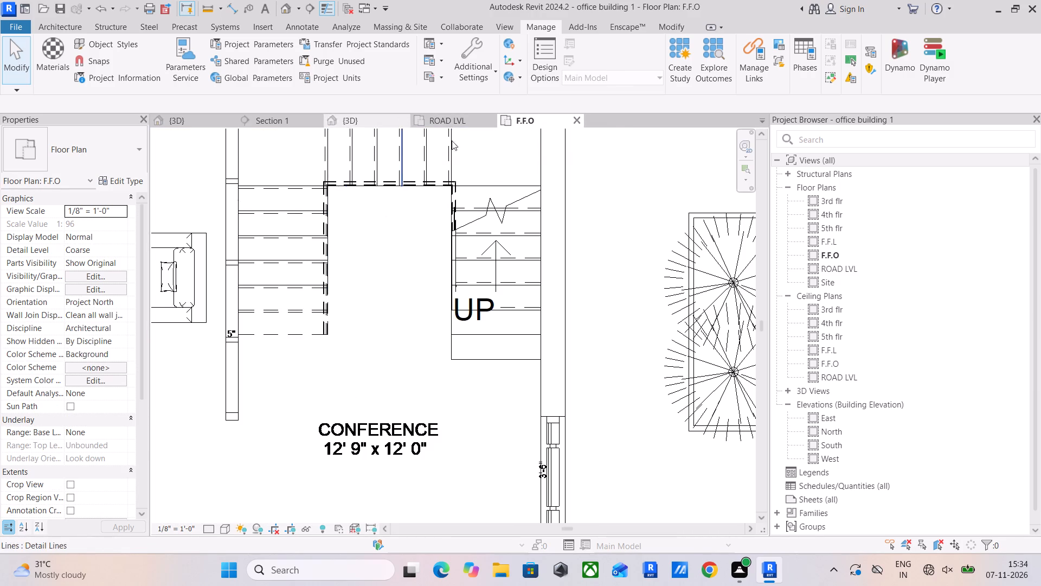
pyautogui.doubleClick(839, 203)
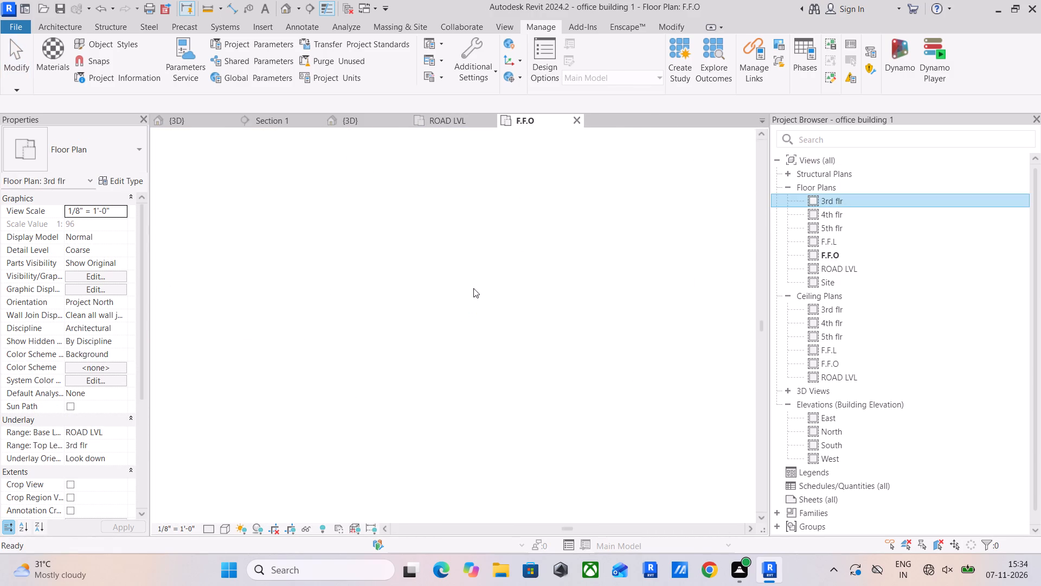
pyautogui.scroll(3, 381, 323)
pyautogui.moveTo(381, 323); pyautogui.dragTo(393, 388, button='middle')
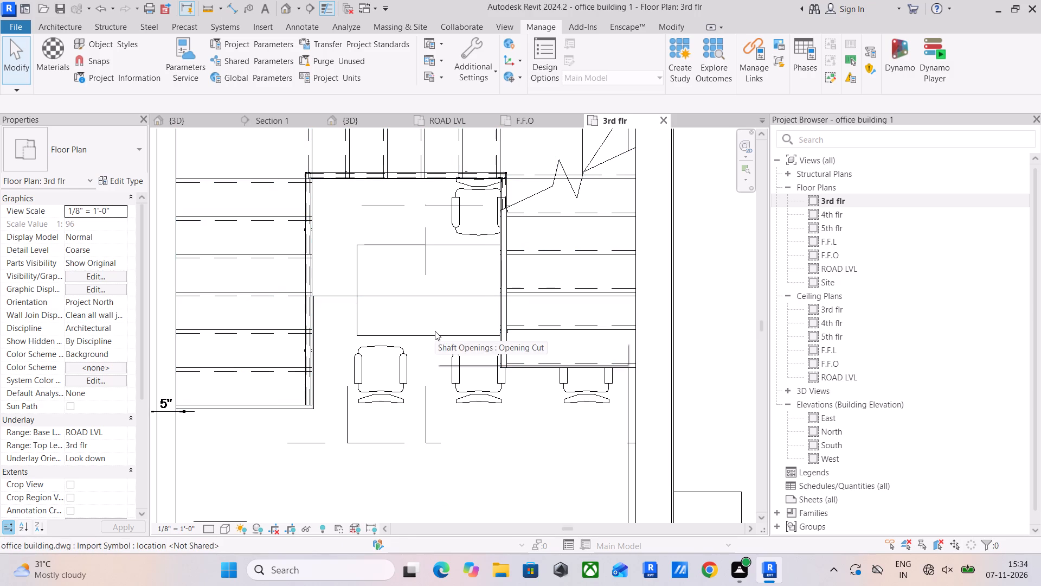
pyautogui.moveTo(403, 290); pyautogui.dragTo(402, 305, button='middle')
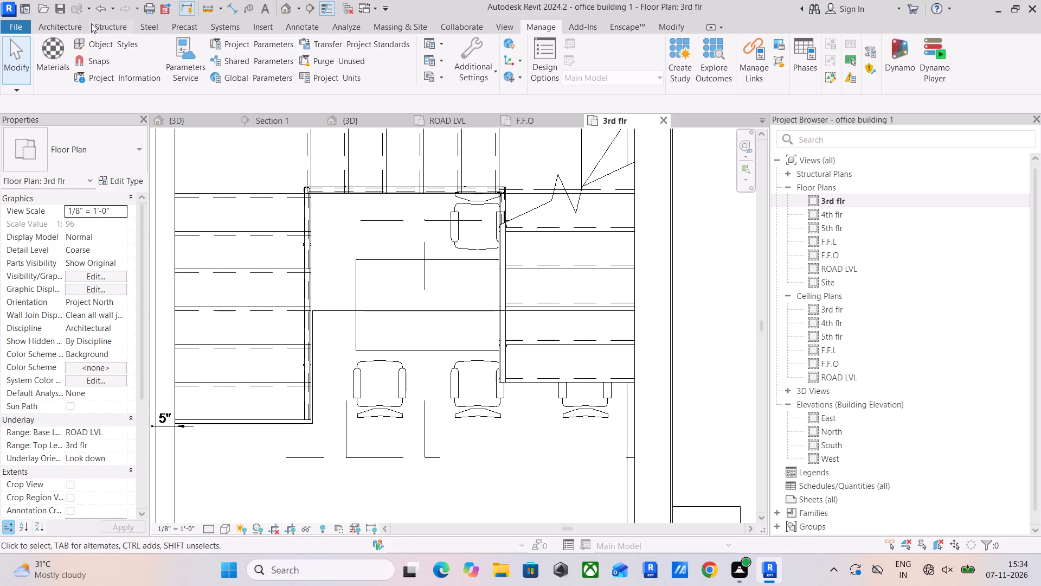
pyautogui.click(67, 22)
pyautogui.click(435, 50)
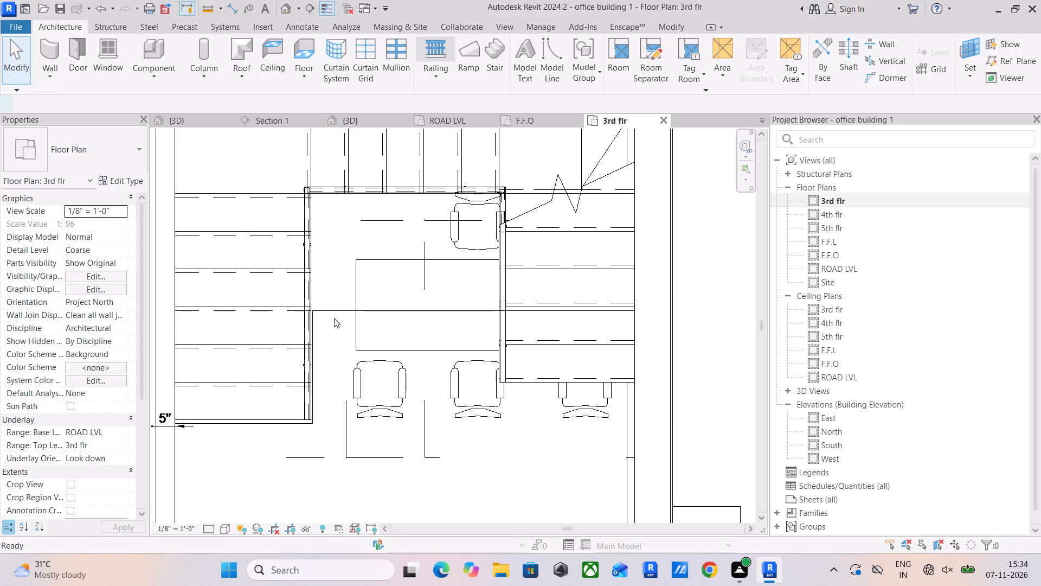
pyautogui.scroll(2, 299, 338)
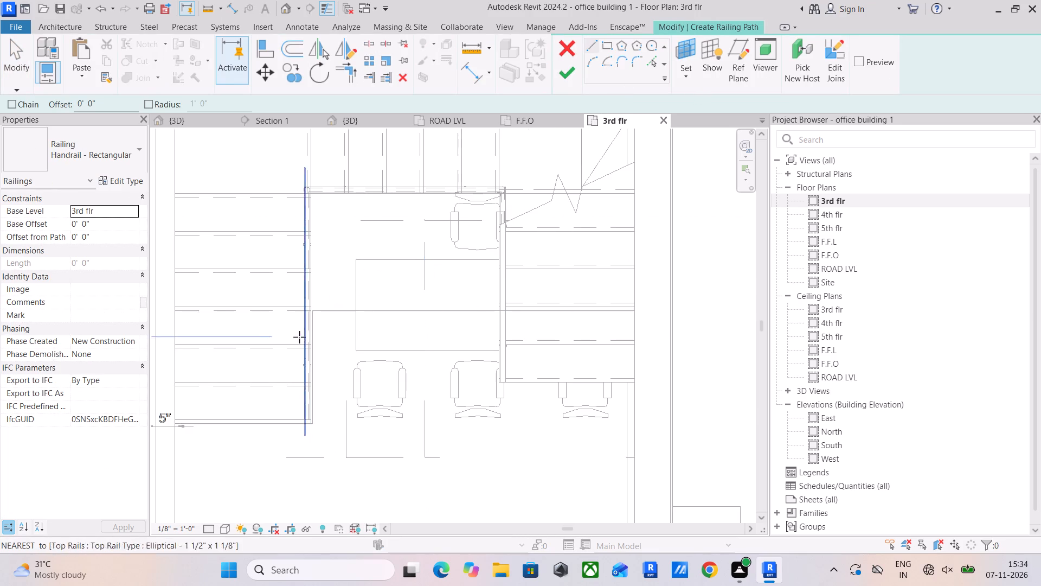
pyautogui.scroll(2, 299, 337)
pyautogui.click(325, 304)
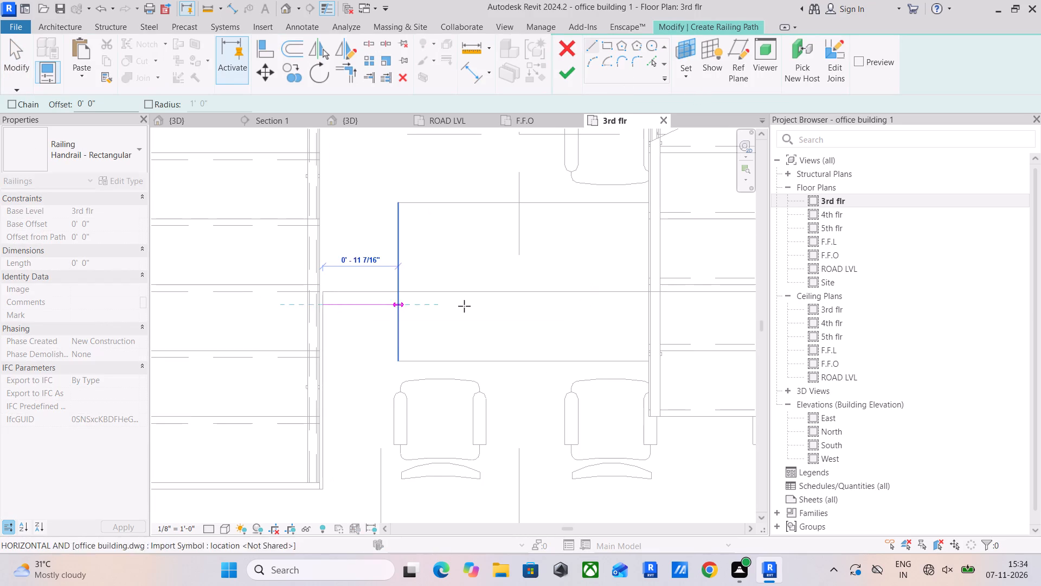
pyautogui.click(650, 297)
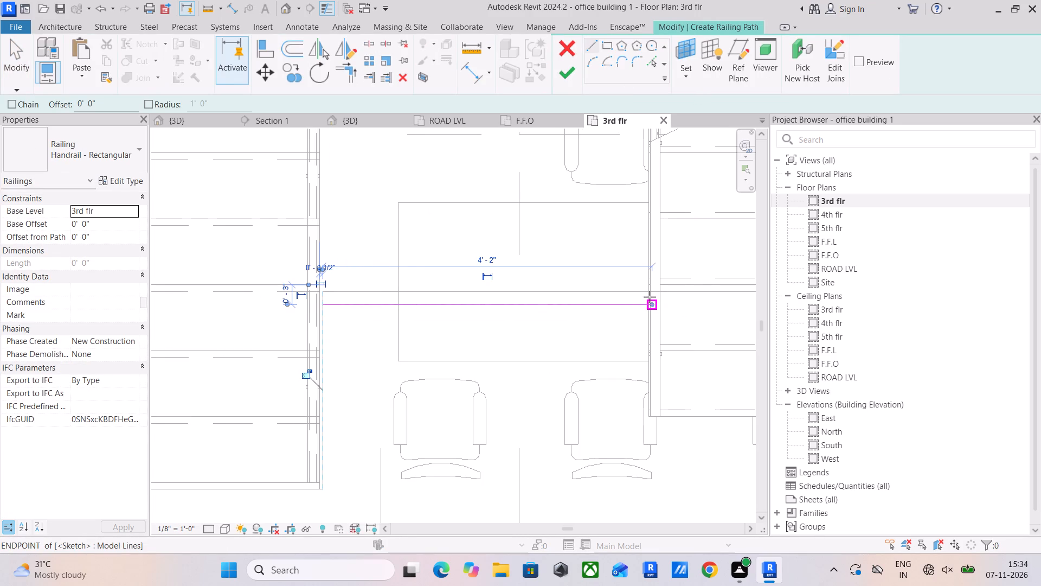
pyautogui.press('Escape')
pyautogui.press('Escape')
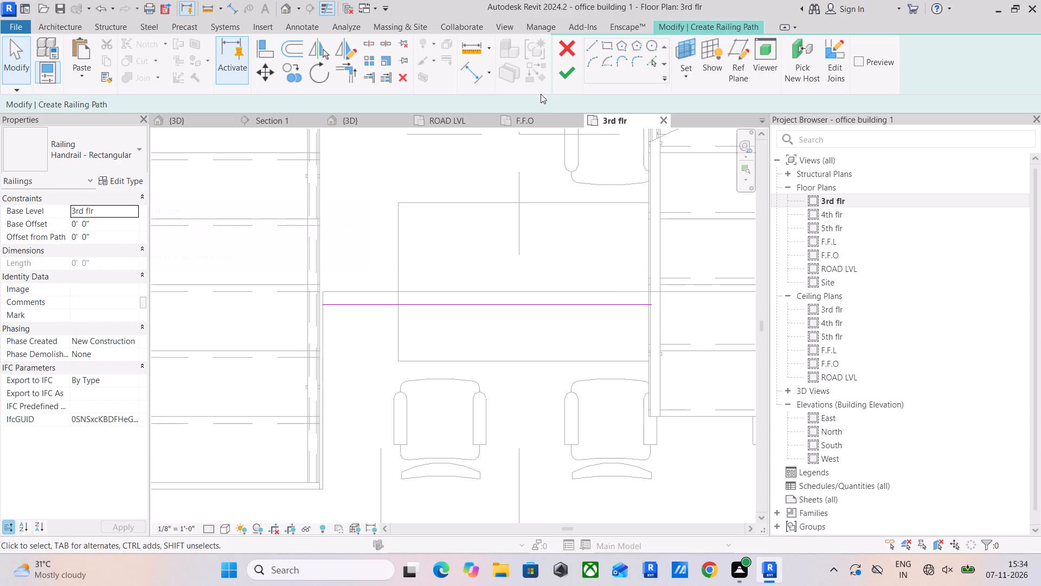
pyautogui.click(562, 75)
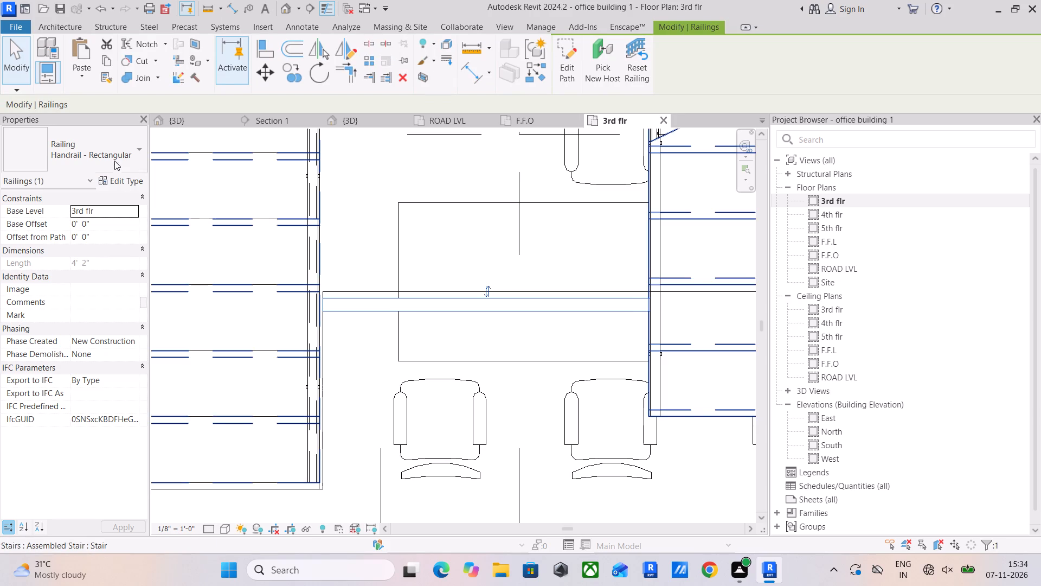
# Change the new railing's type to Glass Panel - Bottom Fill.
pyautogui.click(115, 158)
pyautogui.click(90, 212)
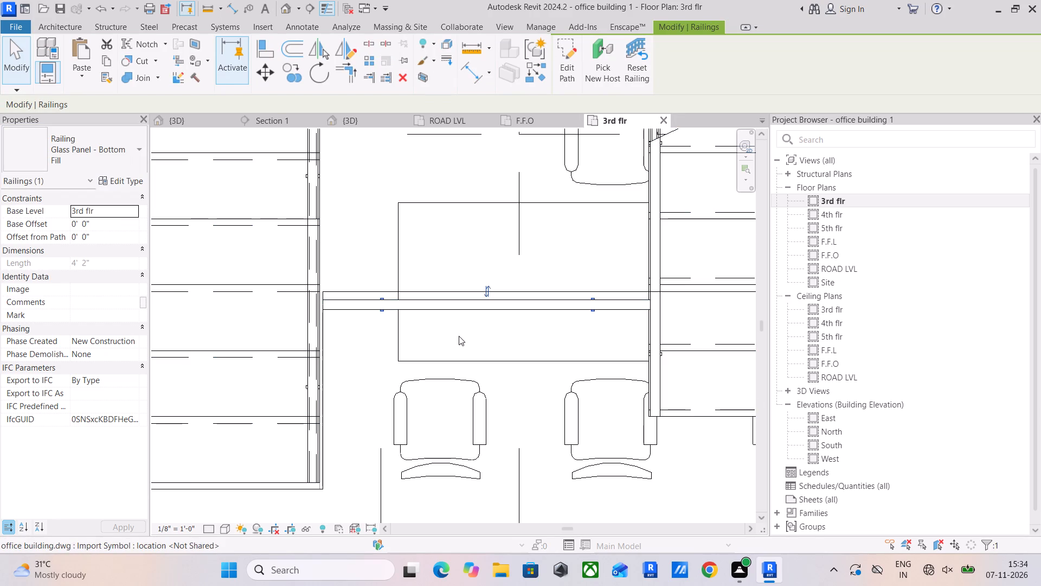
# Examine in 3D how the new 3rd-floor railing sits against the stair flights, their railings and the shaft edge.
pyautogui.scroll(-7, 459, 336)
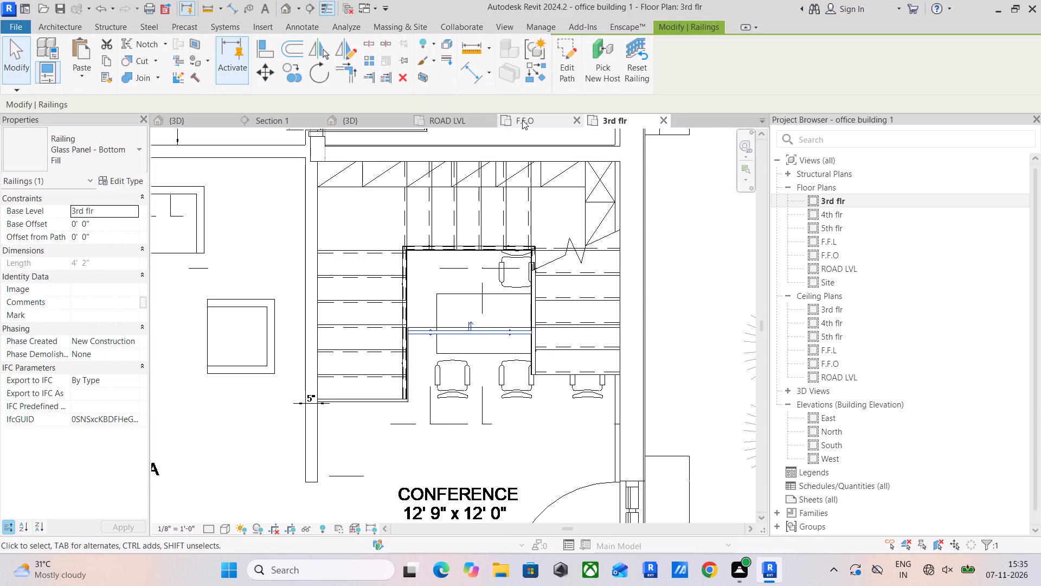
pyautogui.click(374, 124)
pyautogui.keyDown('shift'); pyautogui.moveTo(435, 295); pyautogui.dragTo(490, 226, button='middle'); pyautogui.keyUp('shift')
pyautogui.scroll(-9, 487, 231)
pyautogui.moveTo(470, 277); pyautogui.dragTo(447, 357, button='middle')
pyautogui.moveTo(436, 380); pyautogui.dragTo(434, 457, button='middle')
pyautogui.scroll(4, 430, 173)
pyautogui.moveTo(422, 227); pyautogui.dragTo(412, 284, button='middle')
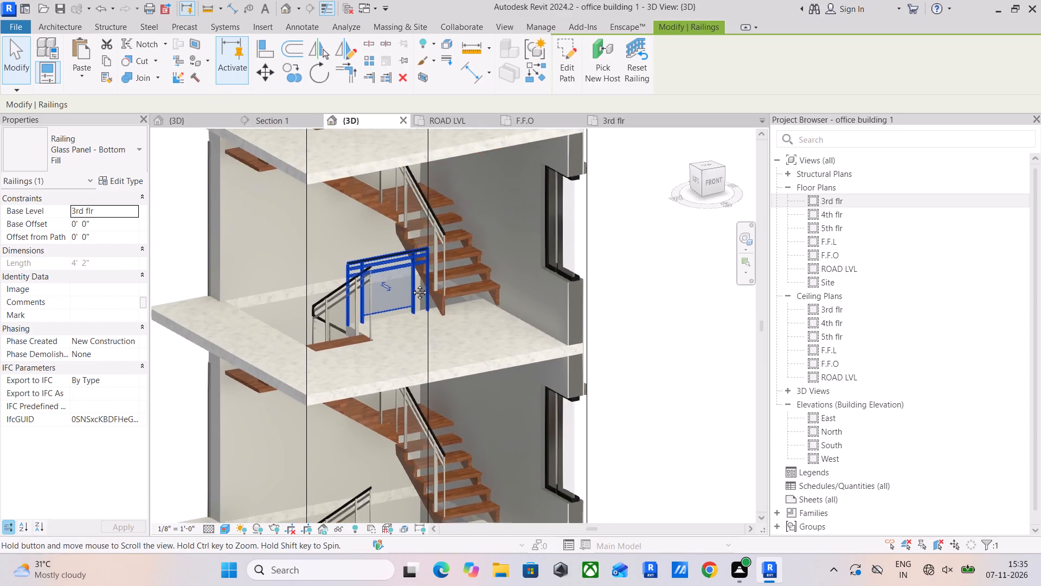
pyautogui.moveTo(412, 284); pyautogui.dragTo(412, 284, button='middle')
pyautogui.scroll(5, 378, 270)
pyautogui.moveTo(371, 310); pyautogui.dragTo(496, 318, button='middle')
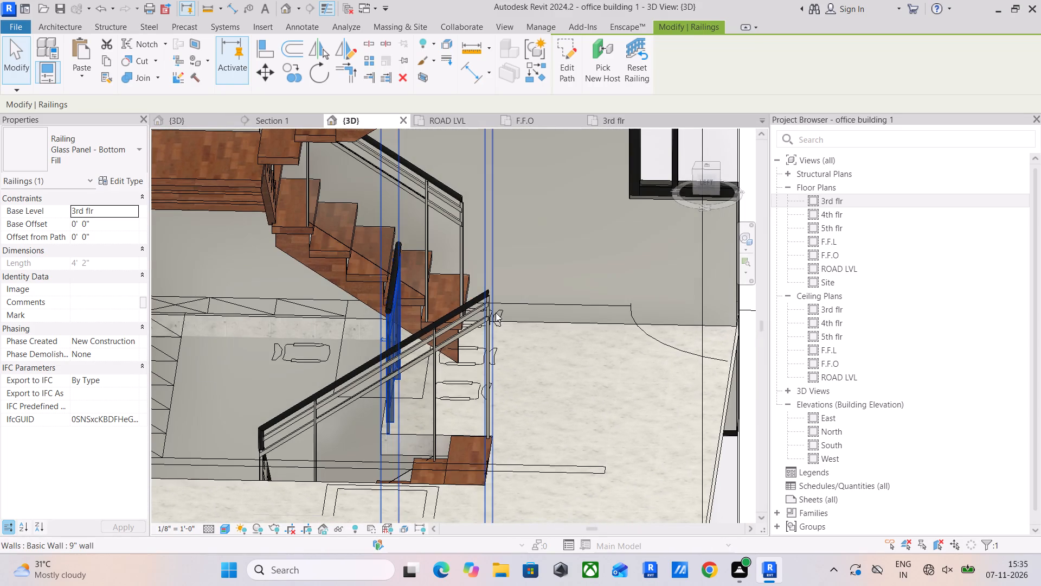
pyautogui.click(556, 401)
pyautogui.click(451, 317)
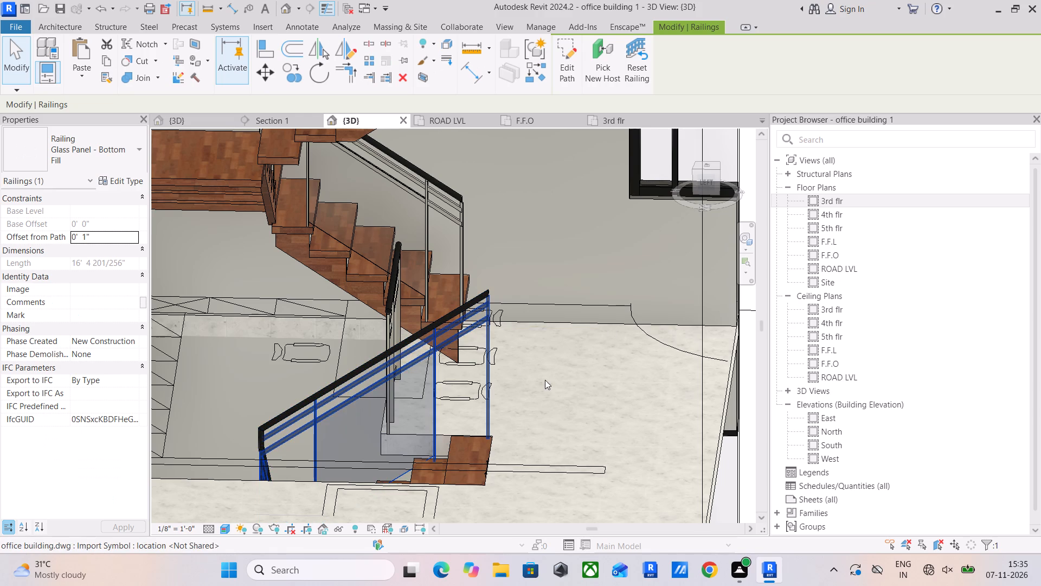
pyautogui.keyDown('shift'); pyautogui.moveTo(553, 374); pyautogui.dragTo(542, 393, button='middle'); pyautogui.keyUp('shift')
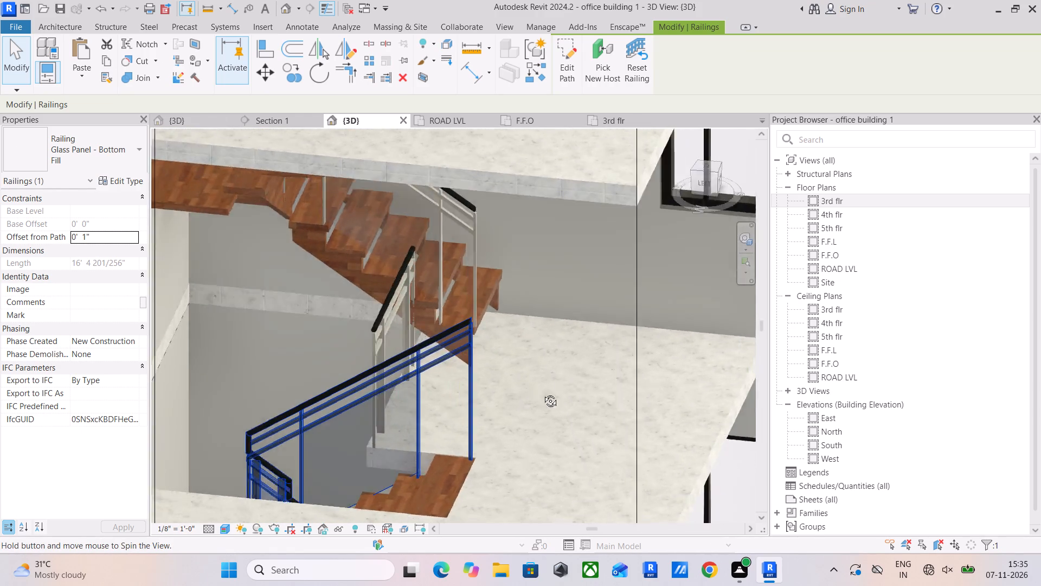
pyautogui.keyDown('shift'); pyautogui.moveTo(542, 393); pyautogui.dragTo(576, 393, button='middle'); pyautogui.keyUp('shift')
pyautogui.scroll(3, 460, 353)
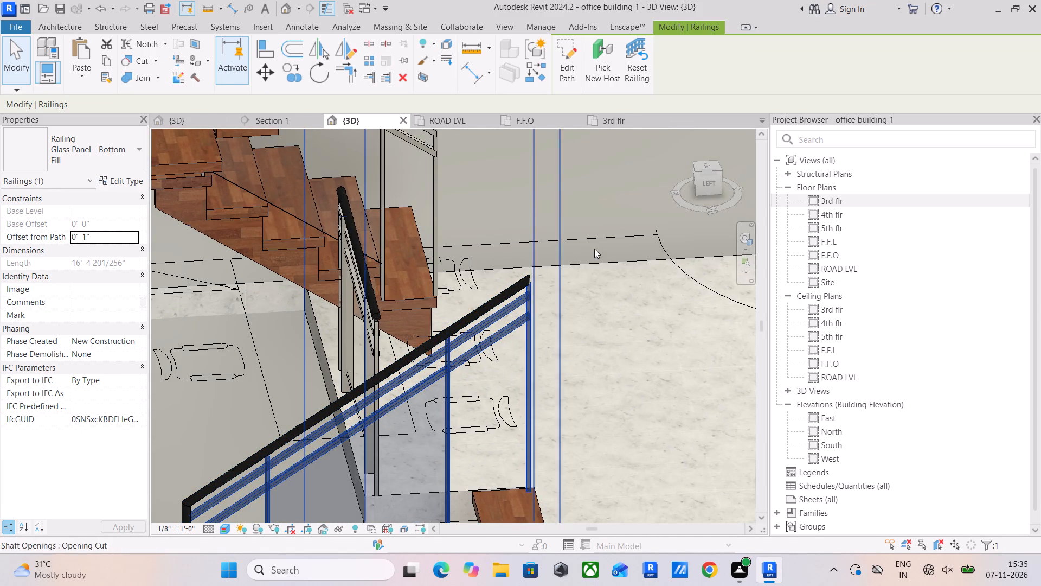
# Lower the top of the 3D section box to cut away the roof and expose the uppermost stair.
pyautogui.click(712, 182)
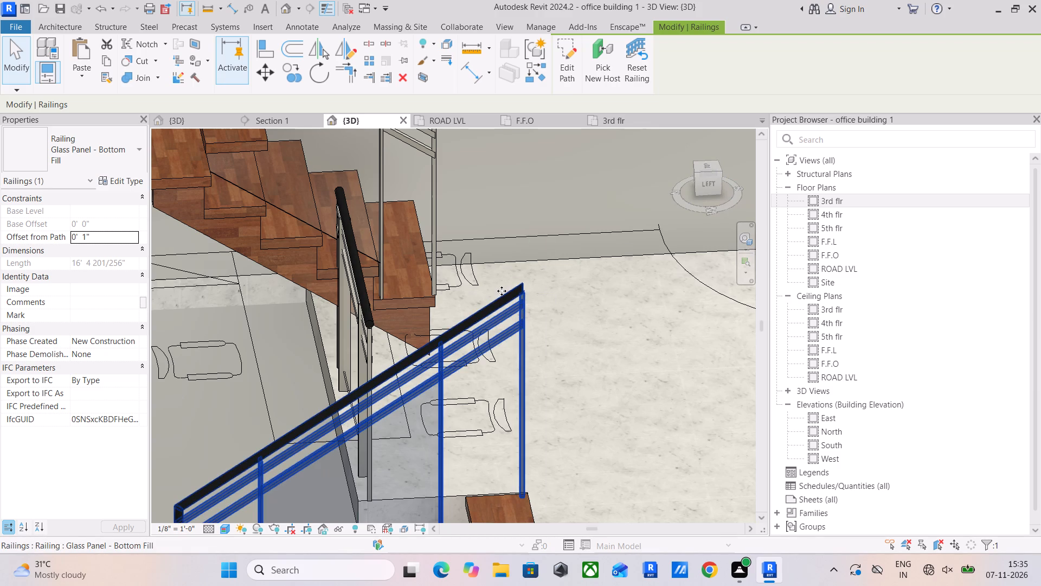
pyautogui.click(502, 291)
pyautogui.click(711, 169)
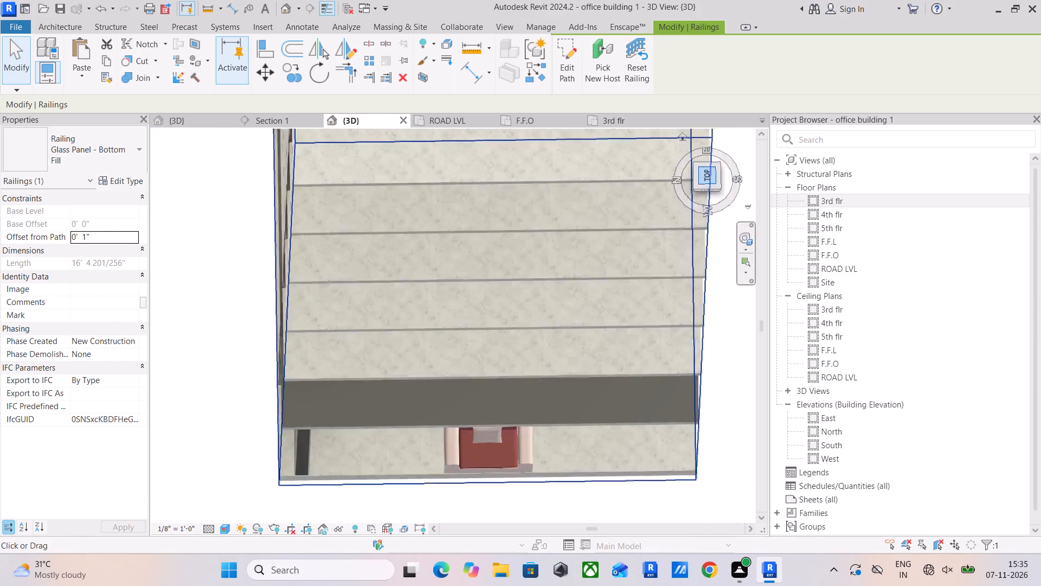
pyautogui.scroll(-2, 583, 233)
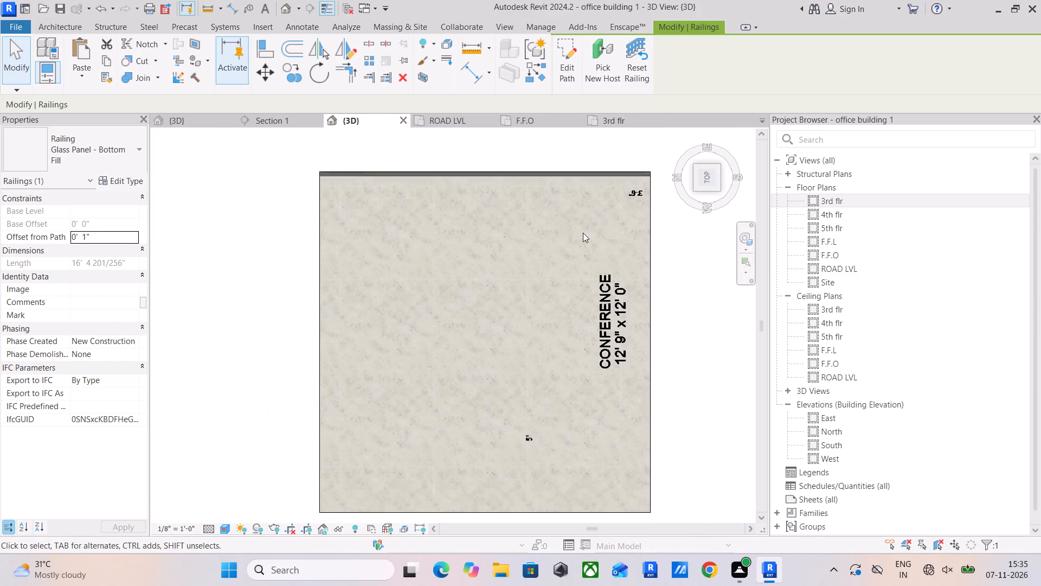
pyautogui.scroll(-5, 583, 233)
pyautogui.keyDown('shift'); pyautogui.moveTo(596, 256); pyautogui.dragTo(557, 88, button='middle'); pyautogui.keyUp('shift')
pyautogui.scroll(-3, 570, 214)
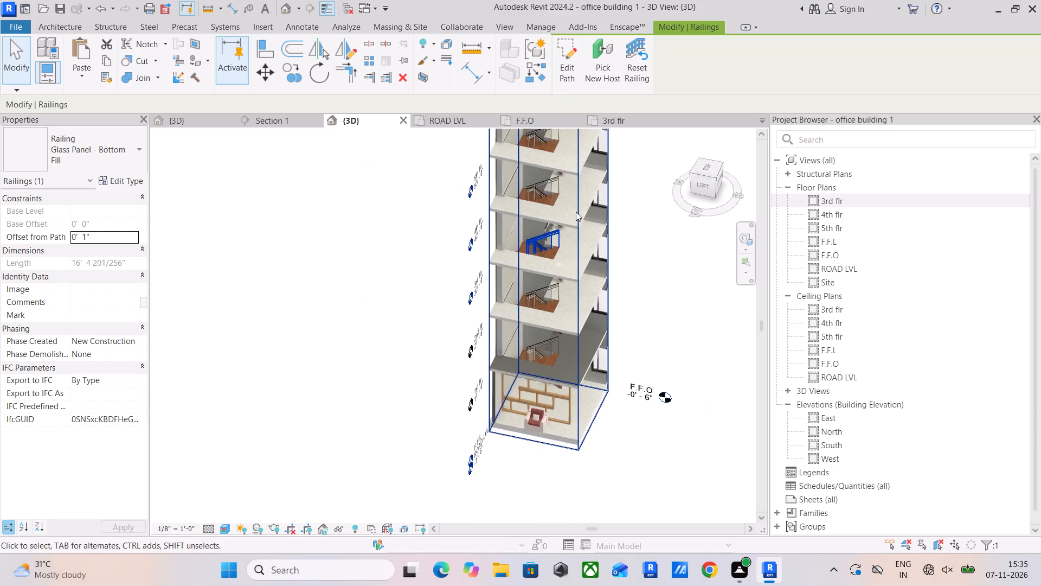
pyautogui.click(577, 205)
pyautogui.scroll(-3, 577, 205)
pyautogui.moveTo(579, 214); pyautogui.dragTo(567, 304, button='middle')
pyautogui.moveTo(547, 187); pyautogui.dragTo(551, 257)
pyautogui.keyDown('shift'); pyautogui.moveTo(572, 298); pyautogui.dragTo(599, 249, button='middle'); pyautogui.keyUp('shift')
pyautogui.scroll(5, 532, 245)
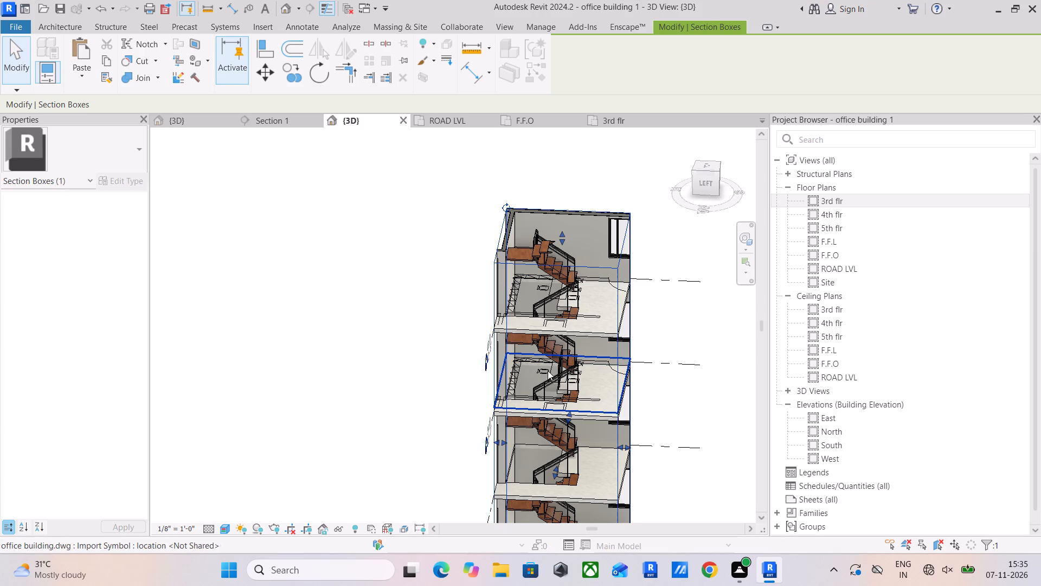
# Examine the stair flights and glass railing around the 3rd-floor opening from the side and from above.
pyautogui.scroll(5, 601, 362)
pyautogui.moveTo(574, 379); pyautogui.dragTo(576, 416, button='middle')
pyautogui.moveTo(577, 404); pyautogui.dragTo(574, 424, button='middle')
pyautogui.moveTo(573, 422); pyautogui.dragTo(603, 183, button='middle')
pyautogui.scroll(-6, 607, 194)
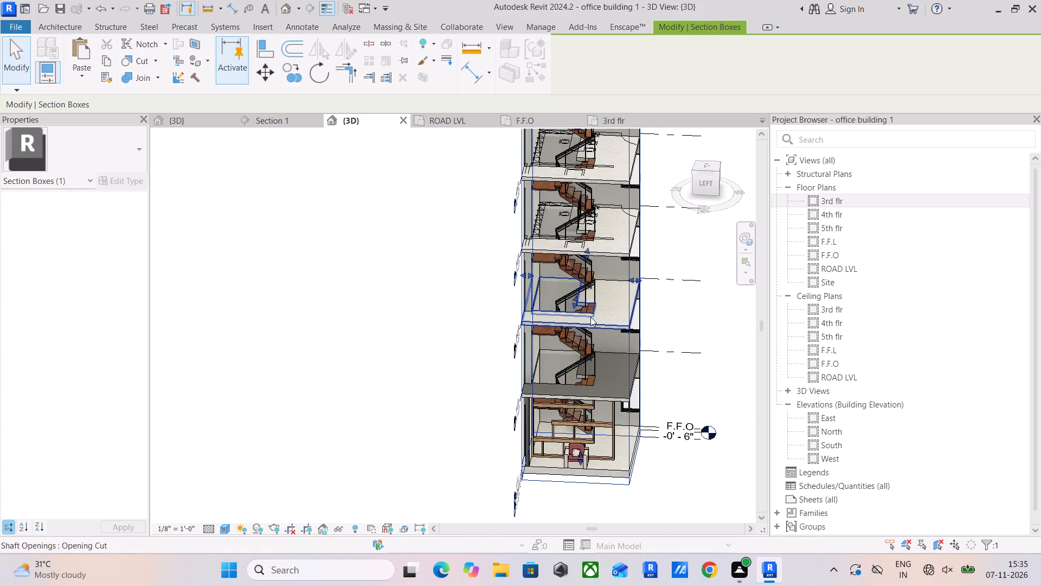
pyautogui.moveTo(602, 246); pyautogui.dragTo(602, 319, button='middle')
pyautogui.keyDown('shift'); pyautogui.scroll(5, 594, 286); pyautogui.keyUp('shift')
pyautogui.scroll(3, 580, 278)
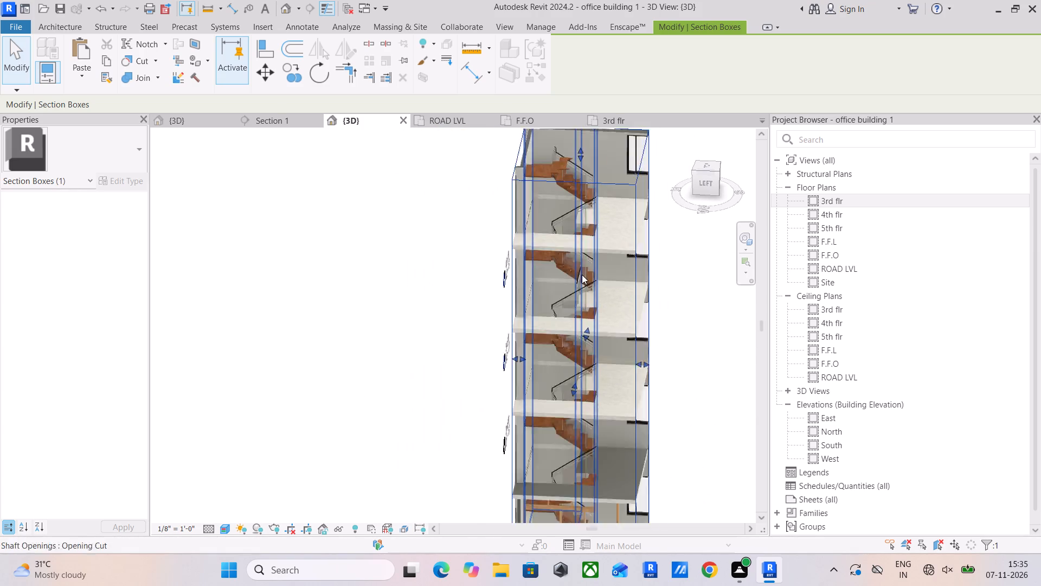
pyautogui.scroll(9, 582, 275)
pyautogui.click(622, 282)
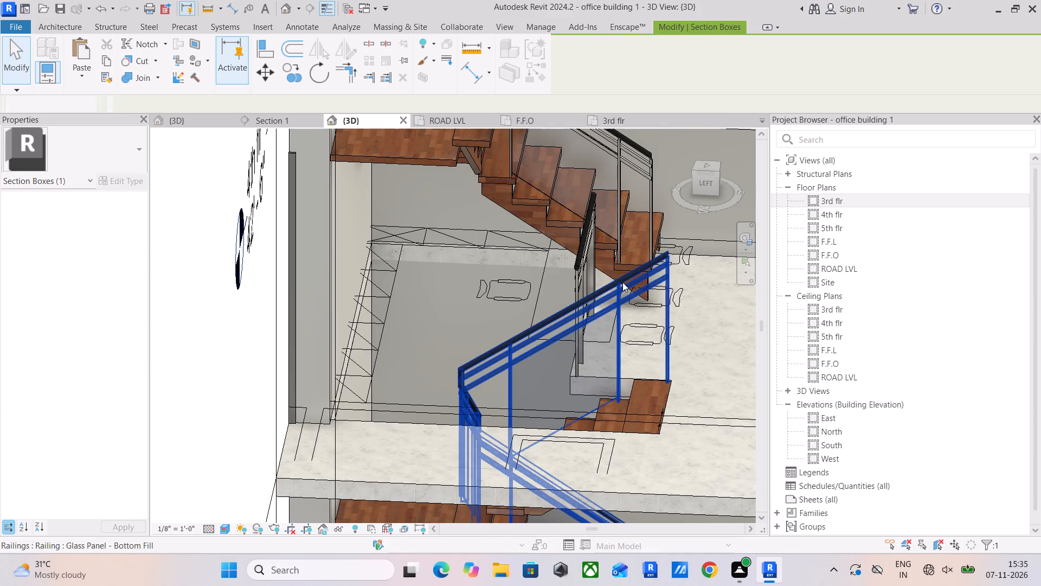
pyautogui.click(708, 167)
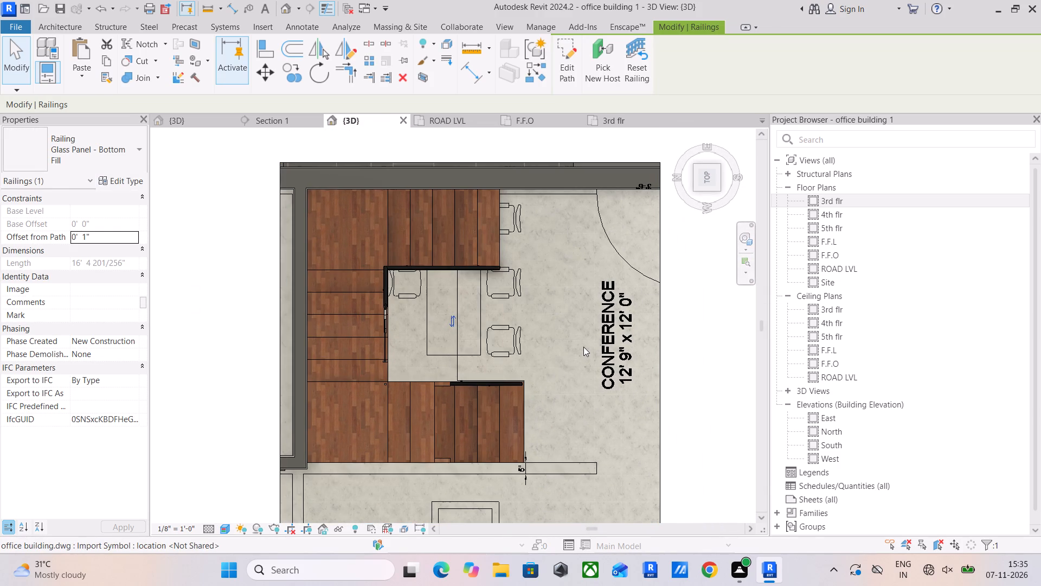
pyautogui.keyDown('shift'); pyautogui.moveTo(582, 346); pyautogui.dragTo(569, 152, button='middle'); pyautogui.keyUp('shift')
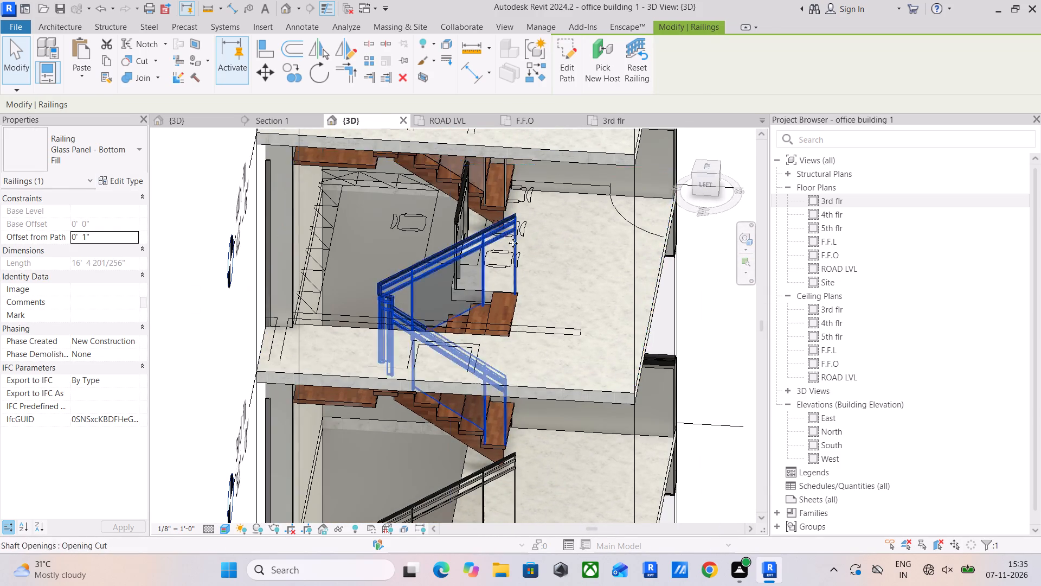
pyautogui.keyDown('shift'); pyautogui.moveTo(525, 183); pyautogui.dragTo(510, 122, button='middle'); pyautogui.keyUp('shift')
# Lower the section box's top further so the 3rd-floor stair opening is exposed from above.
pyautogui.click(601, 157)
pyautogui.scroll(-4, 512, 320)
pyautogui.moveTo(512, 320); pyautogui.dragTo(529, 410, button='middle')
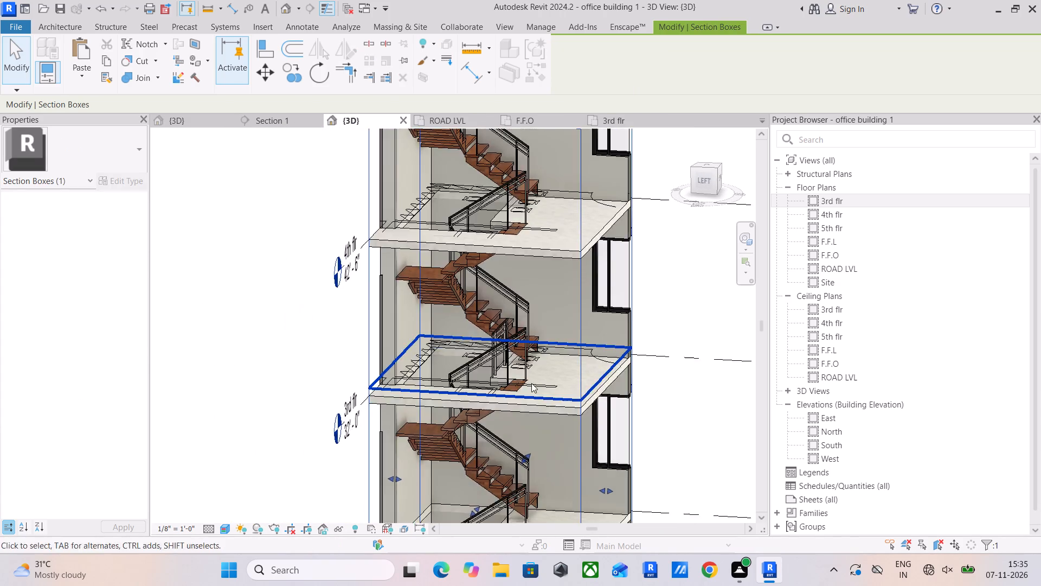
pyautogui.scroll(-2, 531, 381)
pyautogui.scroll(-2, 538, 250)
pyautogui.moveTo(512, 188); pyautogui.dragTo(516, 254)
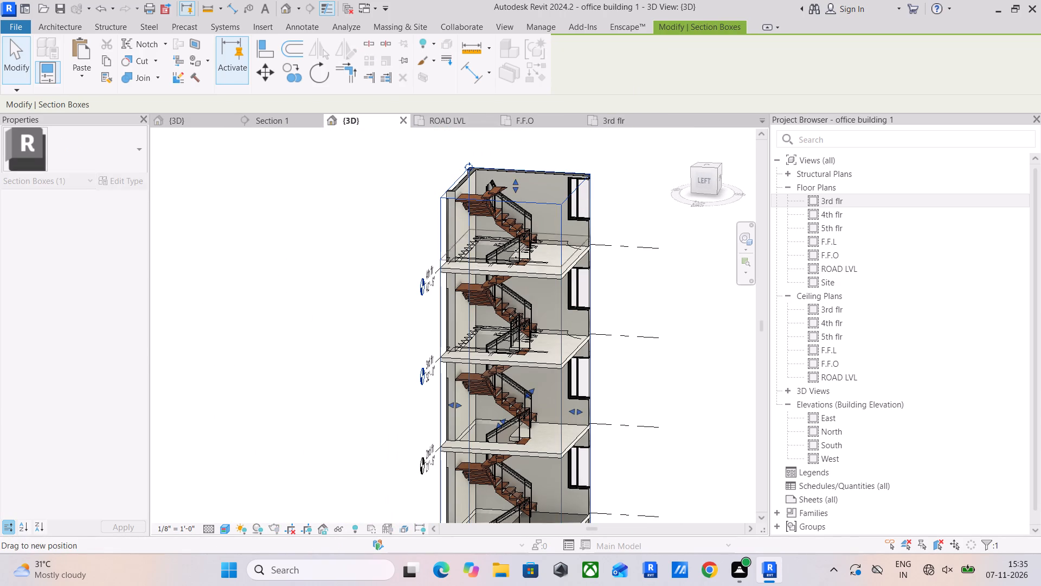
pyautogui.moveTo(516, 254); pyautogui.dragTo(515, 270)
pyautogui.keyDown('shift'); pyautogui.moveTo(524, 295); pyautogui.dragTo(541, 327, button='middle'); pyautogui.keyUp('shift')
# Edit the 3rd-floor stair railing's path, shortening its end segment to 2' 10" so it stops at the new cross railing.
pyautogui.click(708, 165)
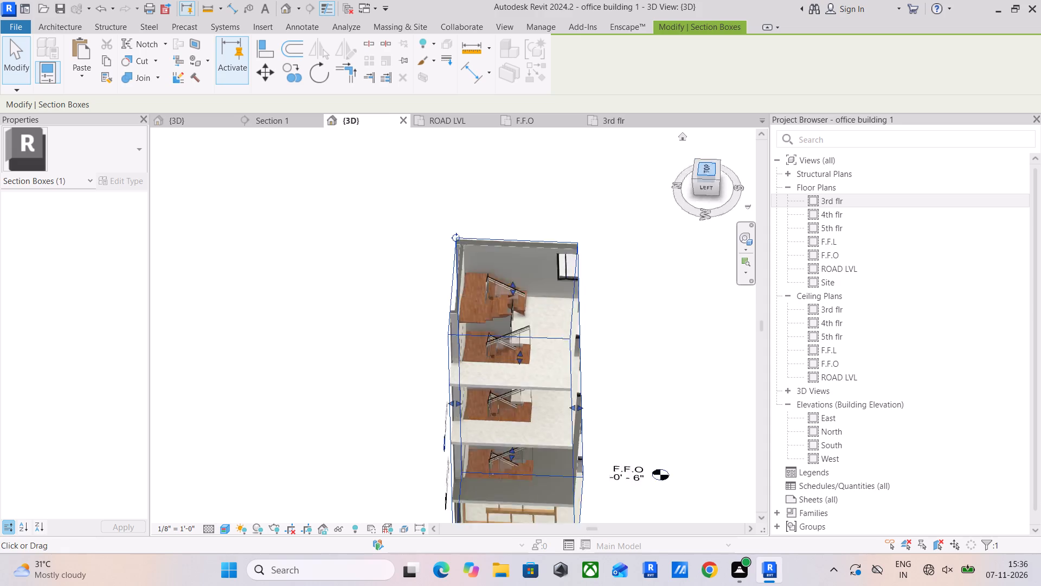
pyautogui.scroll(5, 531, 360)
pyautogui.scroll(4, 477, 336)
pyautogui.moveTo(474, 340); pyautogui.dragTo(515, 292, button='middle')
pyautogui.scroll(4, 503, 306)
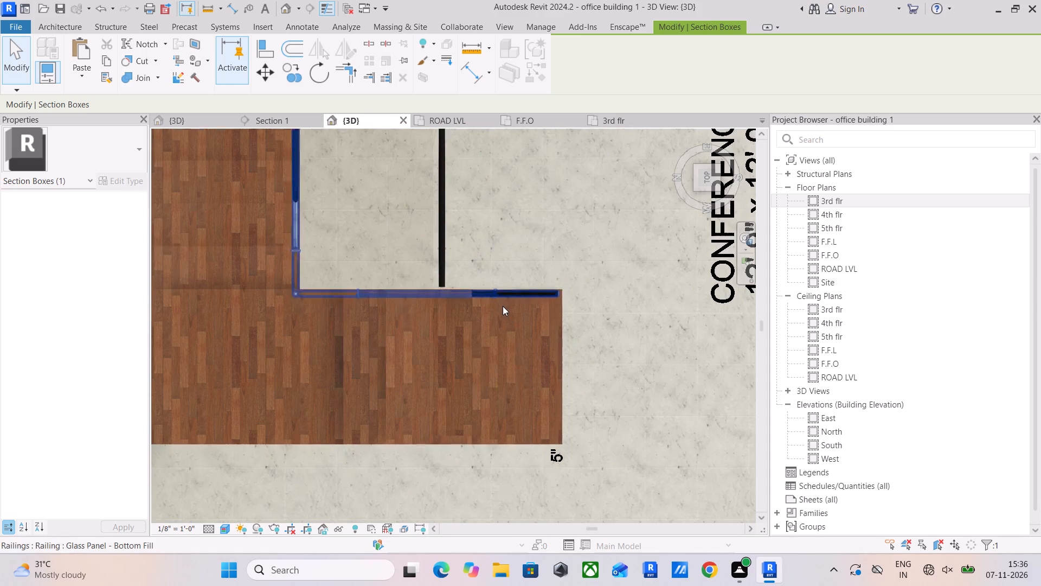
pyautogui.click(506, 297)
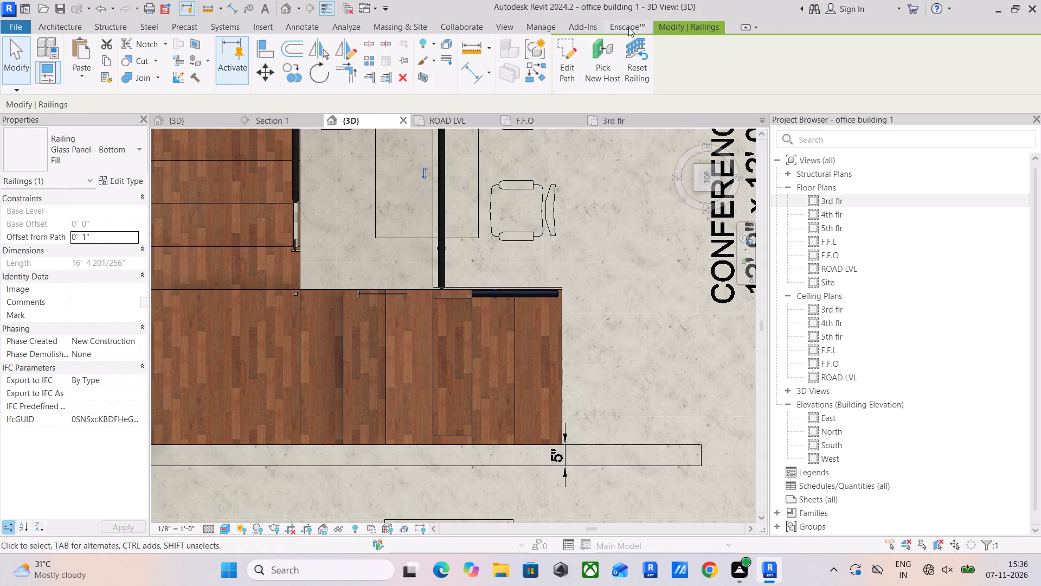
pyautogui.click(561, 61)
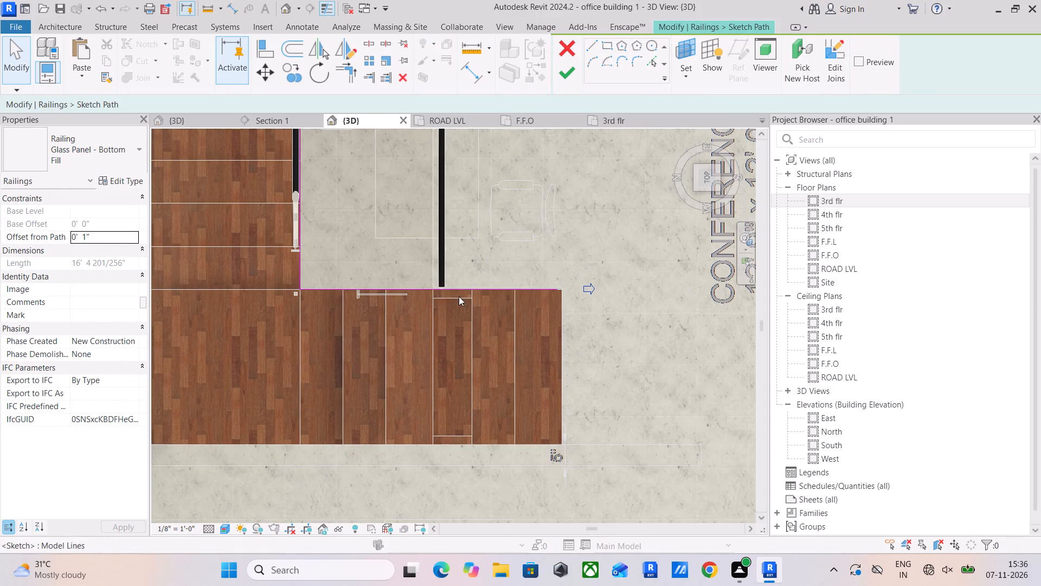
pyautogui.click(473, 288)
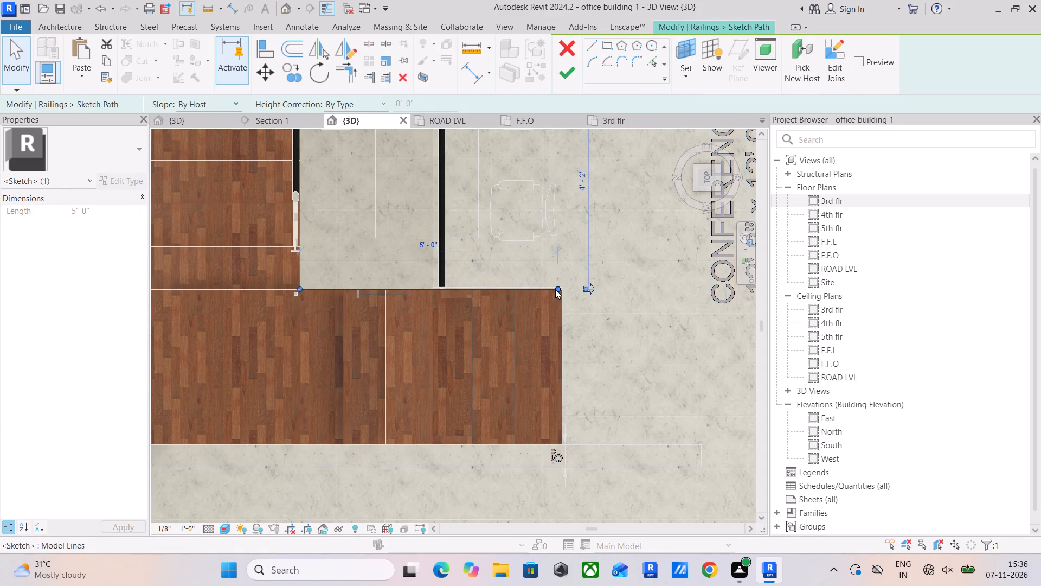
pyautogui.moveTo(555, 289); pyautogui.dragTo(439, 290)
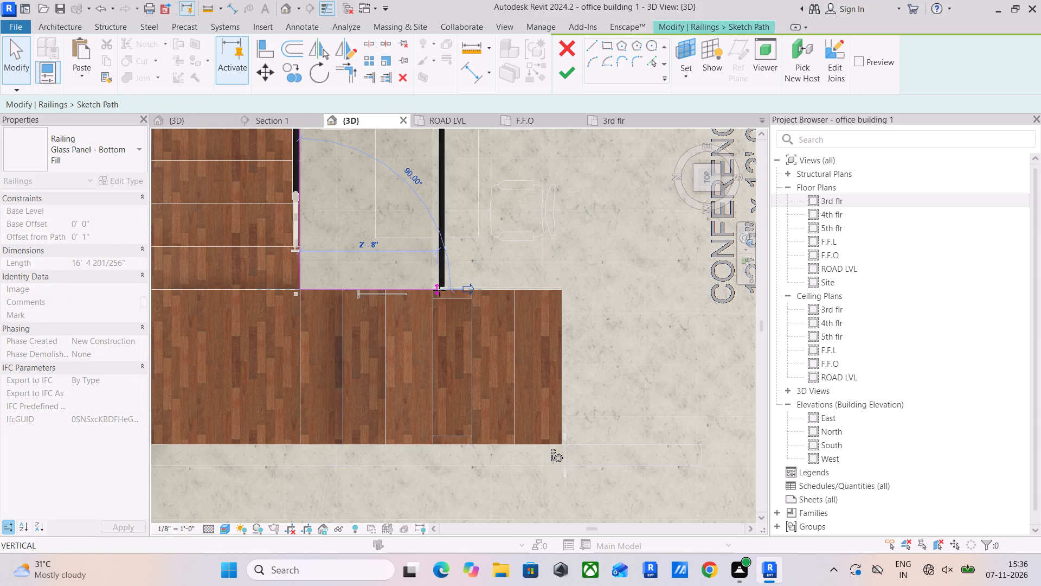
pyautogui.moveTo(439, 290); pyautogui.dragTo(444, 295)
pyautogui.moveTo(444, 295); pyautogui.dragTo(446, 295)
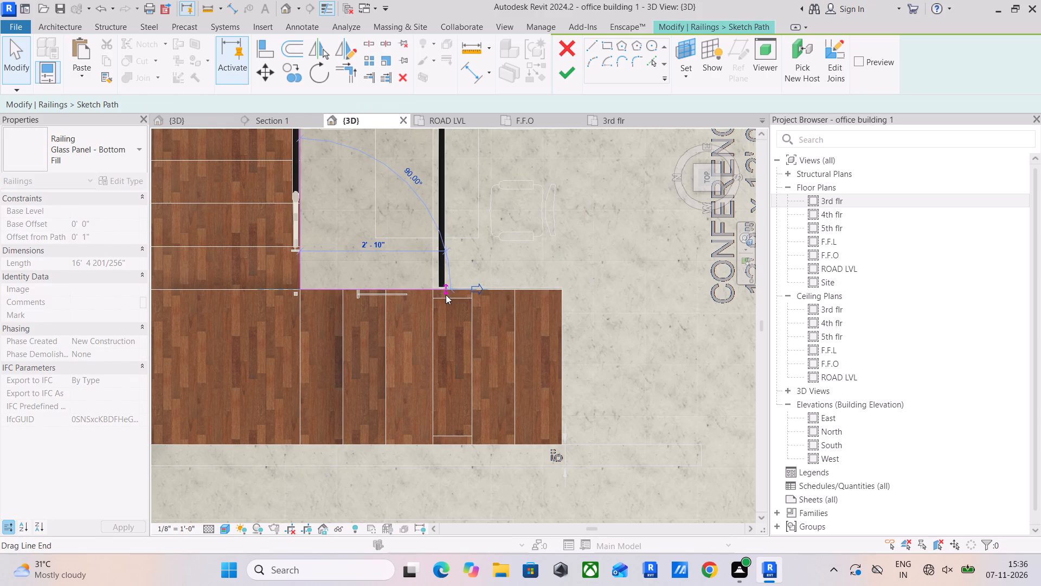
pyautogui.click(574, 65)
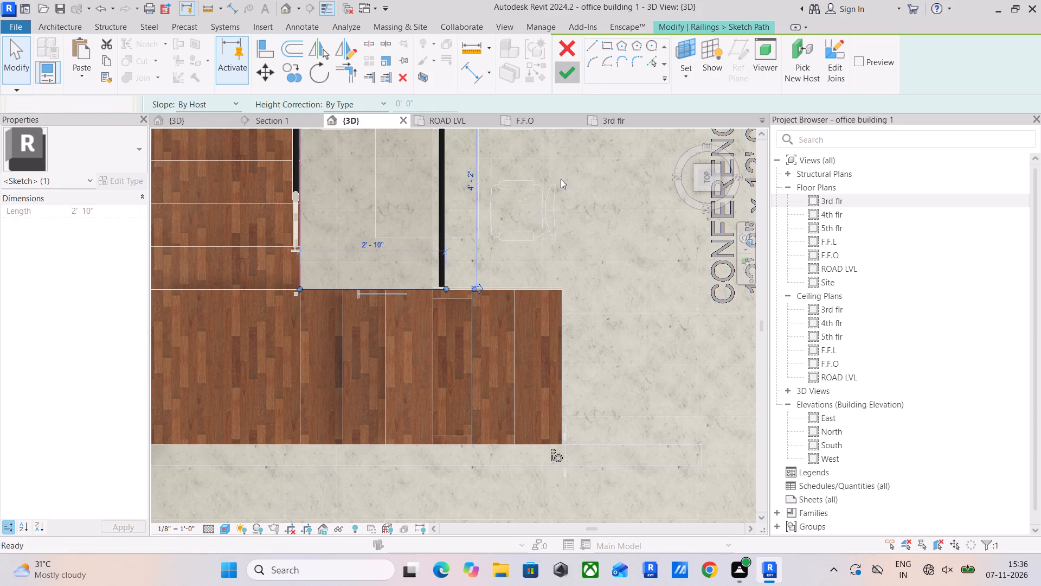
# Examine in 3D how the shortened stair railing meets the cross railing, and compare the stair railings on the storeys below.
pyautogui.keyDown('shift'); pyautogui.moveTo(534, 311); pyautogui.dragTo(535, 163, button='middle'); pyautogui.keyUp('shift')
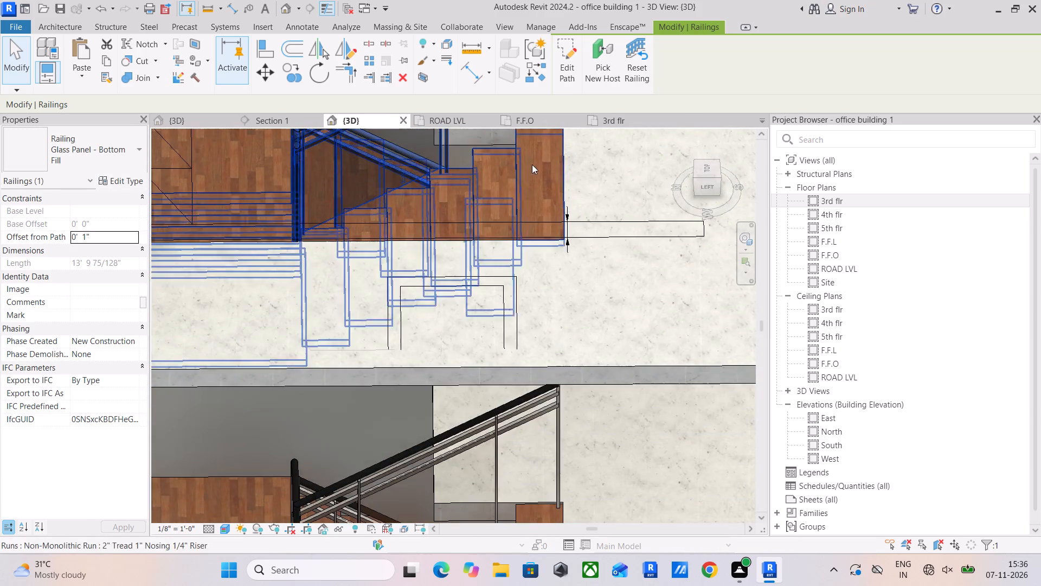
pyautogui.moveTo(524, 196); pyautogui.dragTo(515, 340, button='middle')
pyautogui.moveTo(492, 247); pyautogui.dragTo(492, 329, button='middle')
pyautogui.scroll(1, 479, 258)
pyautogui.keyDown('shift'); pyautogui.moveTo(475, 257); pyautogui.dragTo(561, 211, button='middle'); pyautogui.keyUp('shift')
pyautogui.scroll(-2, 568, 202)
pyautogui.moveTo(574, 200); pyautogui.dragTo(570, 228, button='middle')
pyautogui.click(593, 180)
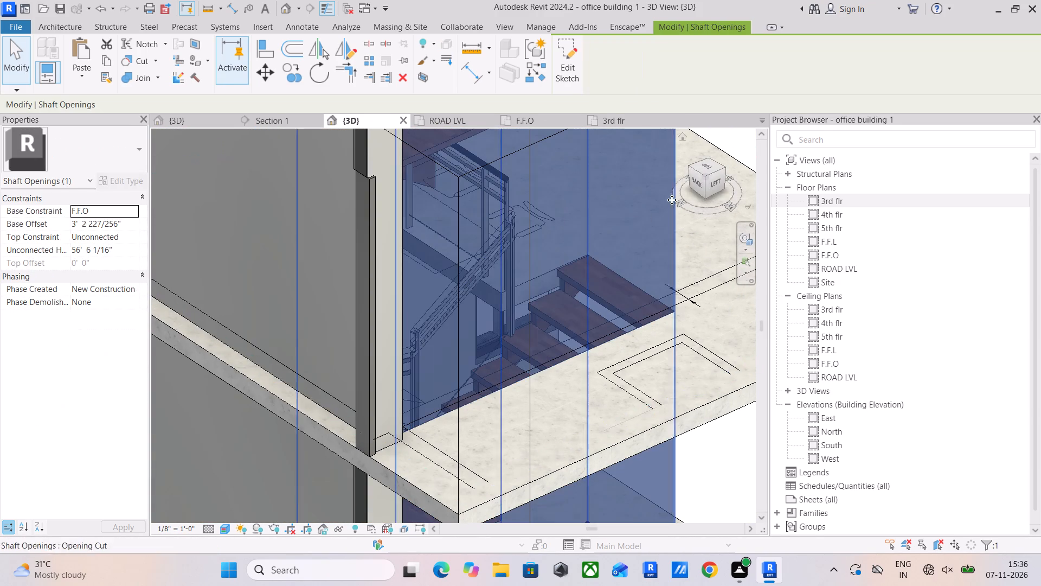
pyautogui.scroll(-3, 699, 259)
pyautogui.moveTo(687, 269); pyautogui.dragTo(589, 319, button='middle')
pyautogui.click(637, 286)
pyautogui.moveTo(626, 299); pyautogui.dragTo(629, 186, button='middle')
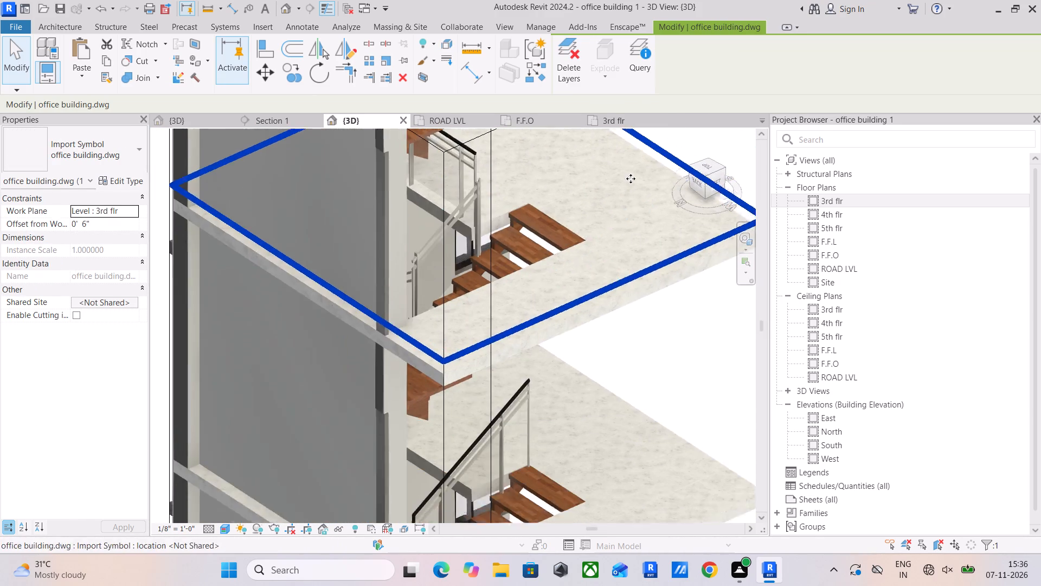
pyautogui.keyDown('shift'); pyautogui.moveTo(618, 277); pyautogui.dragTo(553, 269, button='middle'); pyautogui.keyUp('shift')
pyautogui.moveTo(536, 349); pyautogui.dragTo(561, 224, button='middle')
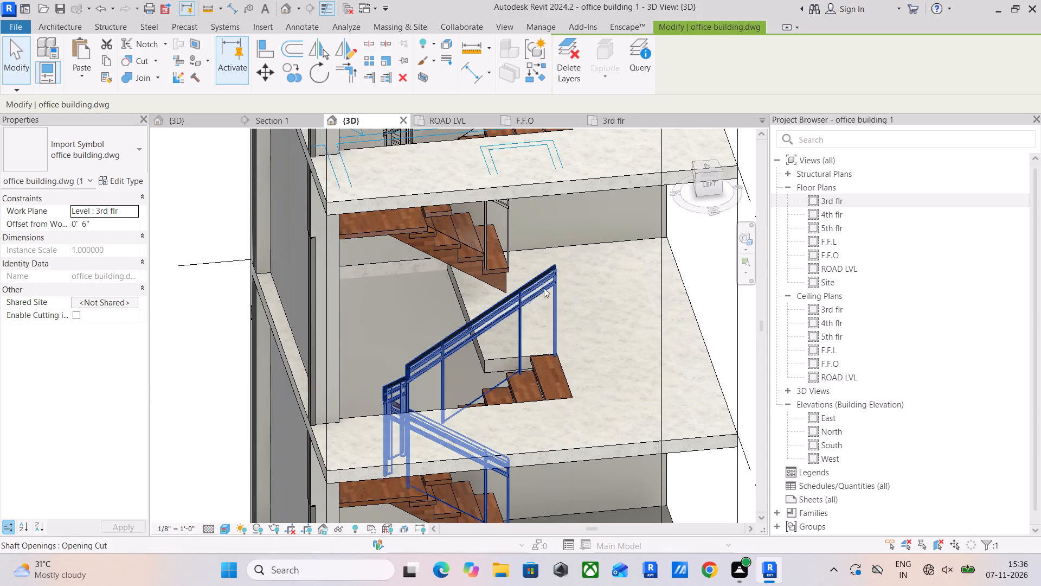
pyautogui.click(513, 303)
pyautogui.scroll(-2, 519, 285)
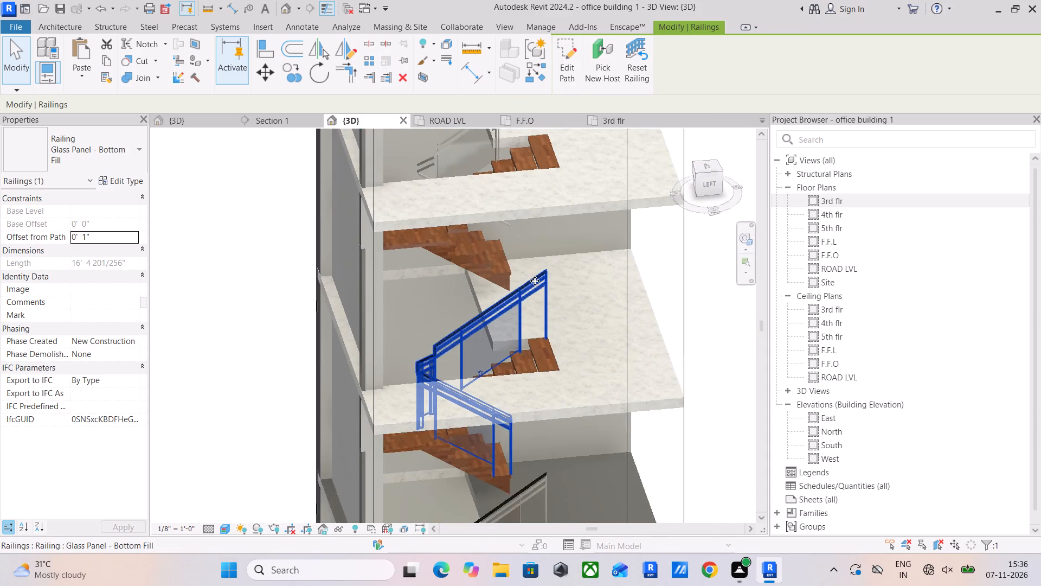
pyautogui.moveTo(541, 286); pyautogui.dragTo(583, 385, button='middle')
# Copy the 3rd-floor cross railing and paste it aligned to the 1st flr, 2nd flr, 4th flr and 5th flr levels.
pyautogui.click(528, 167)
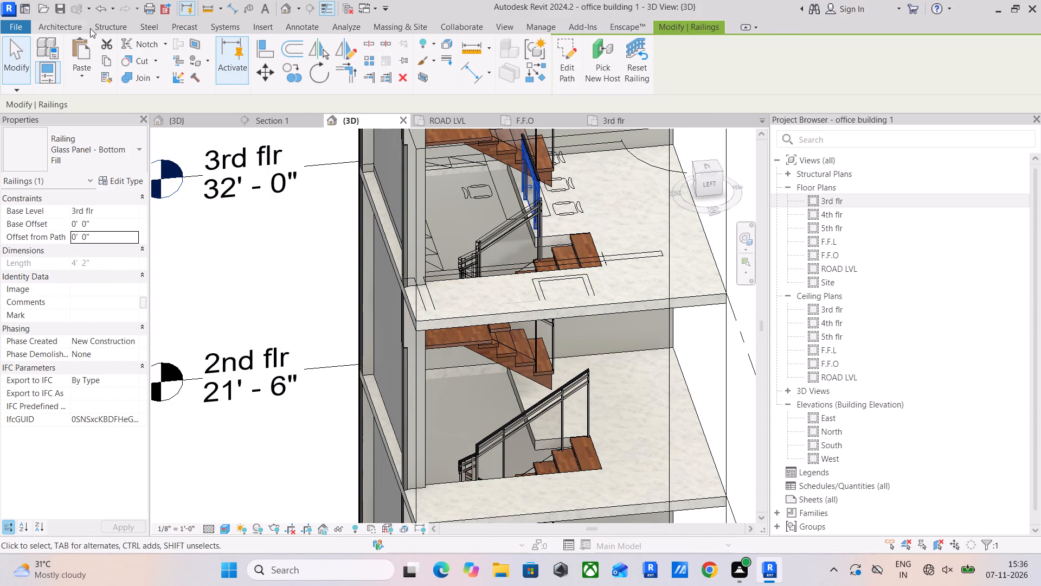
pyautogui.click(103, 61)
pyautogui.click(68, 70)
pyautogui.click(157, 131)
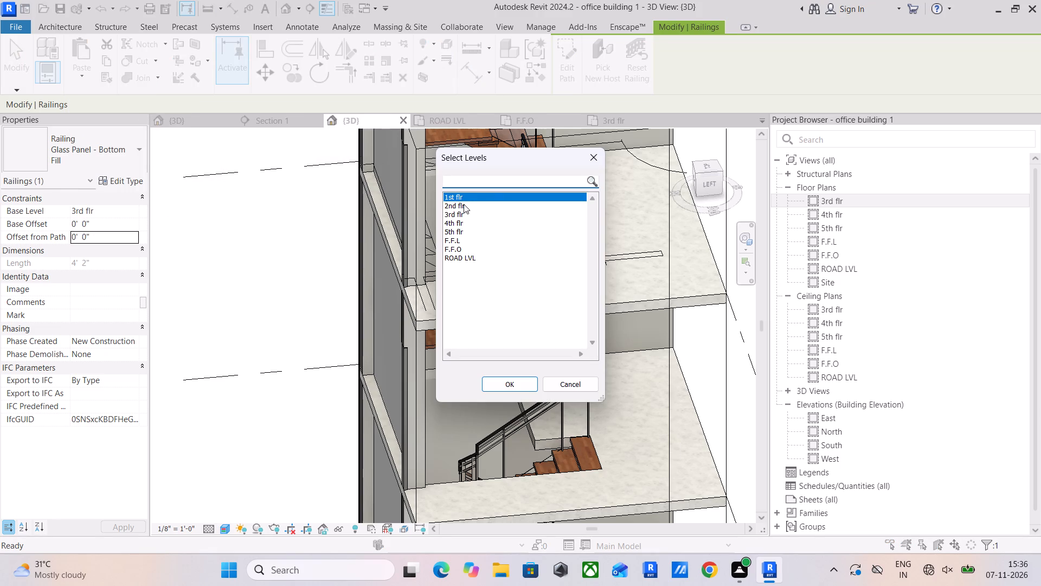
pyautogui.keyDown('ctrl'); pyautogui.click(464, 204); pyautogui.keyUp('ctrl')
pyautogui.keyDown('ctrl'); pyautogui.click(460, 223); pyautogui.keyUp('ctrl')
pyautogui.keyDown('ctrl'); pyautogui.click(456, 230); pyautogui.keyUp('ctrl')
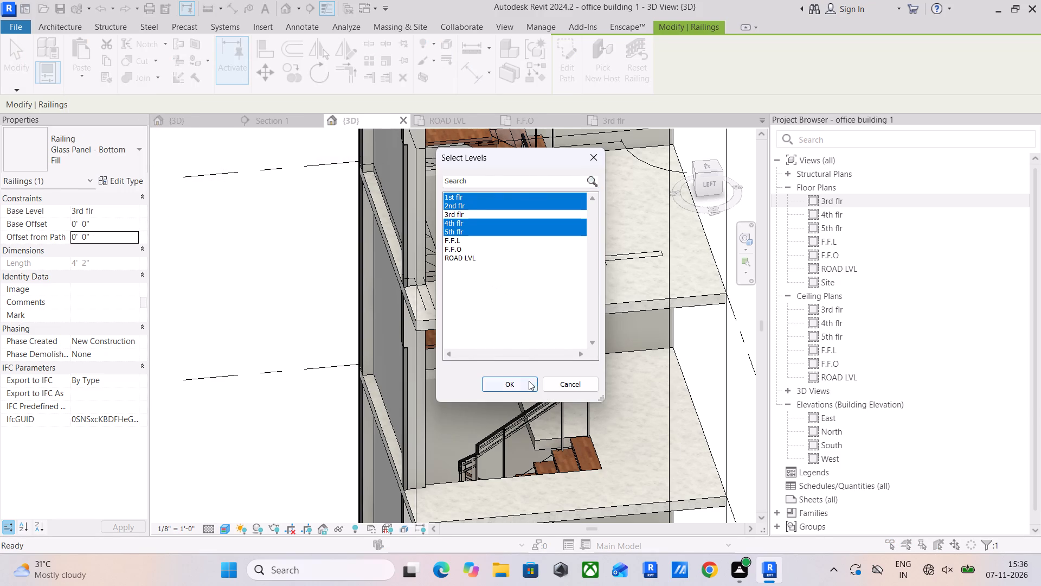
pyautogui.click(520, 380)
# Examine in 3D the pasted guard railings around the stair openings on the different storeys.
pyautogui.scroll(-5, 581, 266)
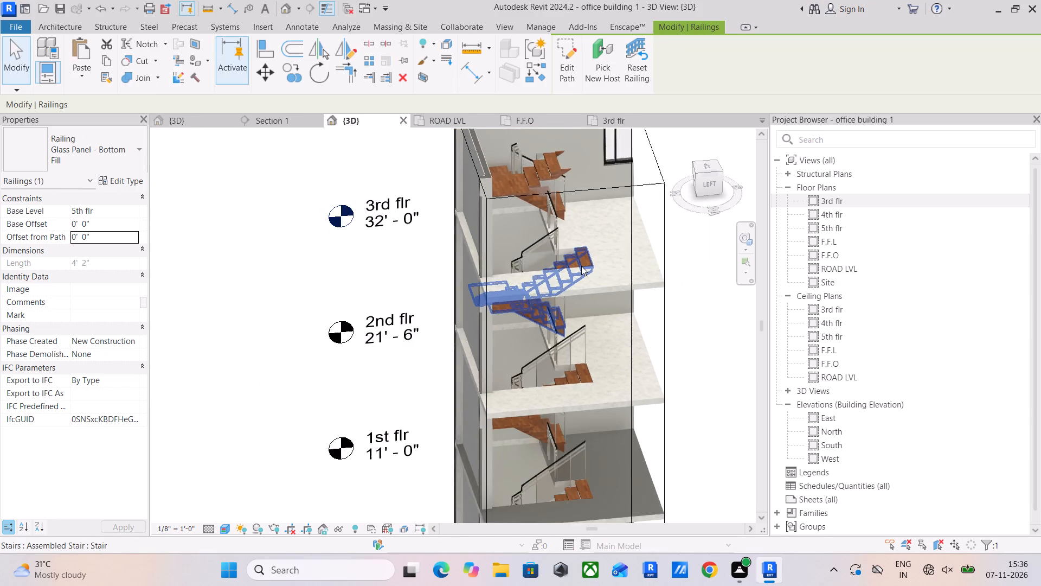
pyautogui.scroll(-3, 581, 266)
pyautogui.moveTo(583, 272); pyautogui.dragTo(566, 379, button='middle')
pyautogui.scroll(3, 554, 267)
pyautogui.moveTo(551, 266); pyautogui.dragTo(561, 114, button='middle')
pyautogui.moveTo(576, 272); pyautogui.dragTo(583, 220, button='middle')
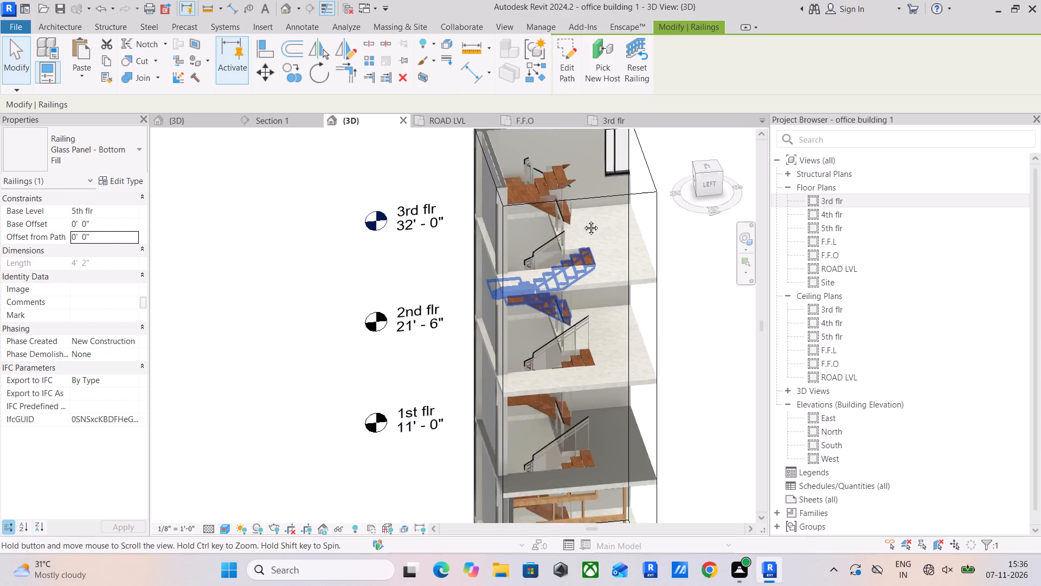
pyautogui.moveTo(583, 220); pyautogui.dragTo(579, 133, button='middle')
pyautogui.scroll(4, 583, 216)
pyautogui.scroll(-5, 573, 202)
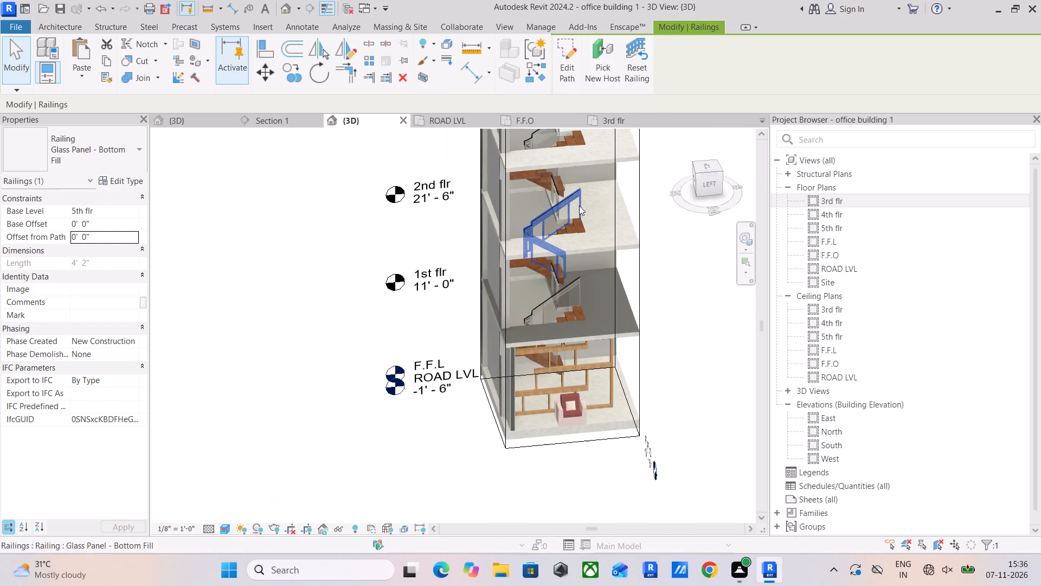
pyautogui.moveTo(595, 209); pyautogui.dragTo(587, 223, button='middle')
pyautogui.keyDown('shift'); pyautogui.moveTo(585, 230); pyautogui.dragTo(498, 256, button='middle'); pyautogui.keyUp('shift')
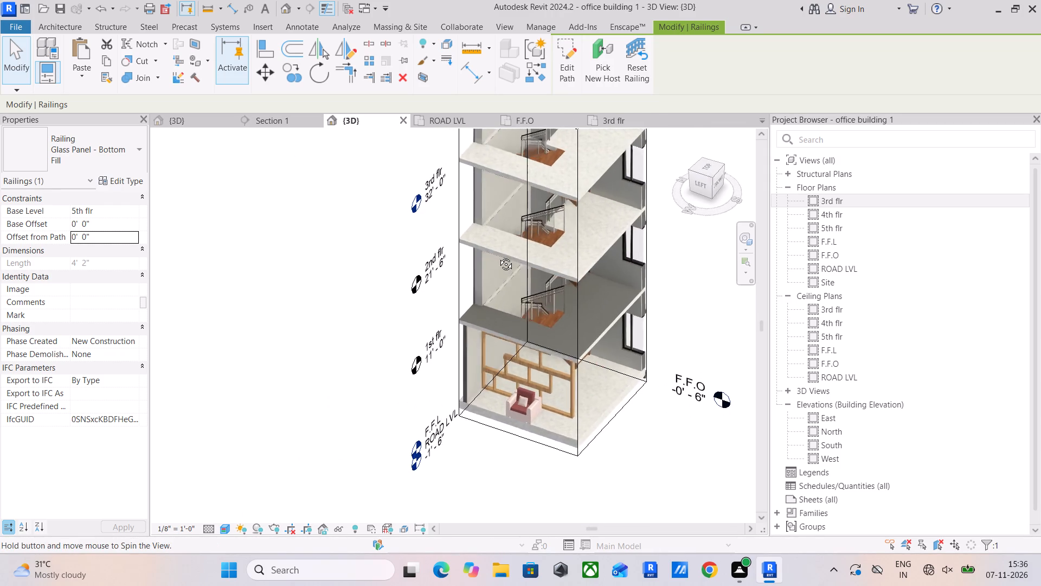
pyautogui.keyDown('shift'); pyautogui.moveTo(498, 256); pyautogui.dragTo(500, 256, button='middle'); pyautogui.keyUp('shift')
pyautogui.click(577, 164)
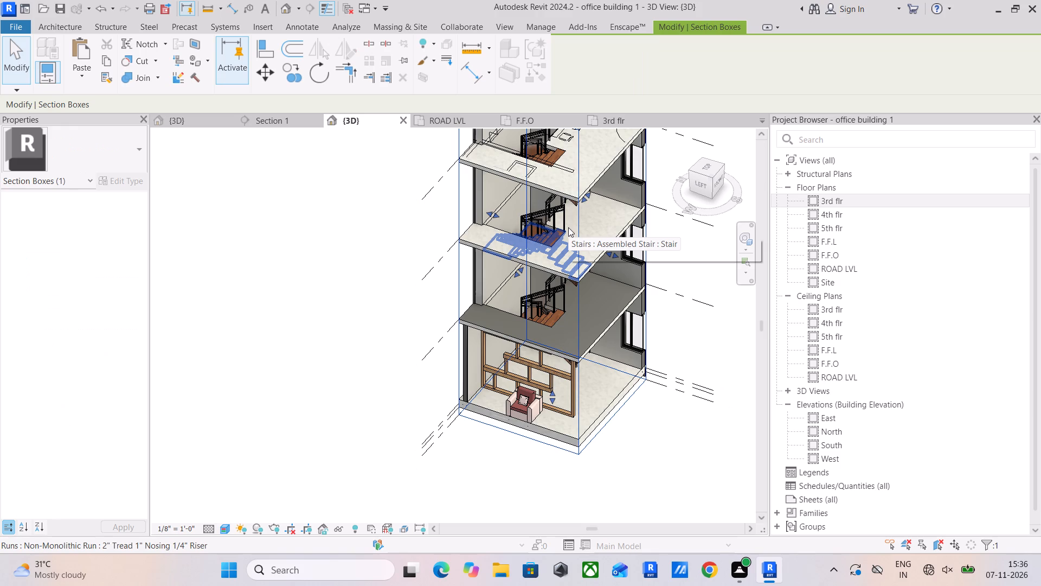
pyautogui.keyDown('shift'); pyautogui.moveTo(555, 226); pyautogui.dragTo(668, 221, button='middle'); pyautogui.keyUp('shift')
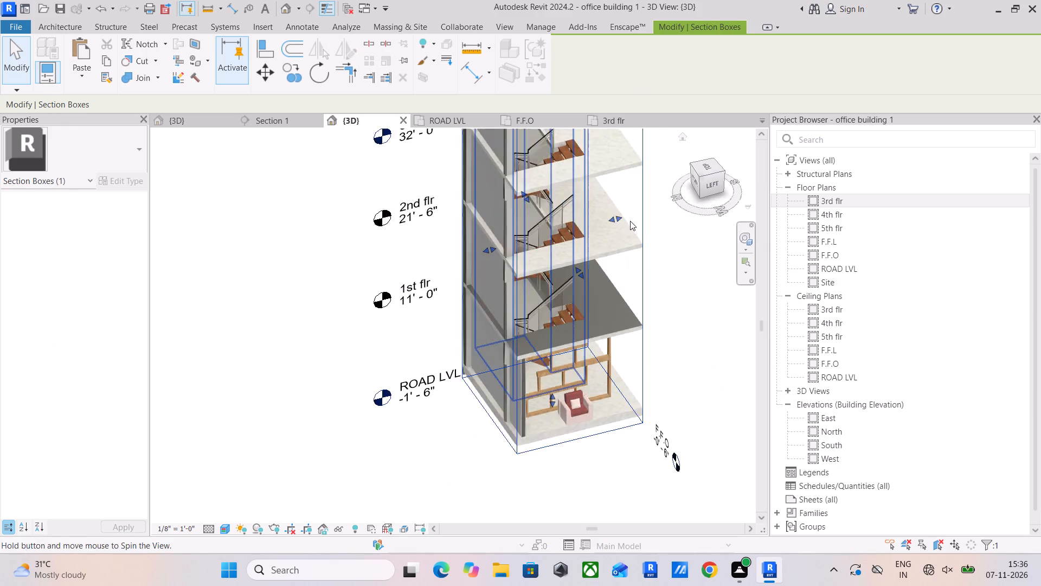
# Lower the section box's top to just above the 2nd flr storey, exposing its stair opening.
pyautogui.scroll(-4, 627, 222)
pyautogui.moveTo(618, 233); pyautogui.dragTo(569, 326, button='middle')
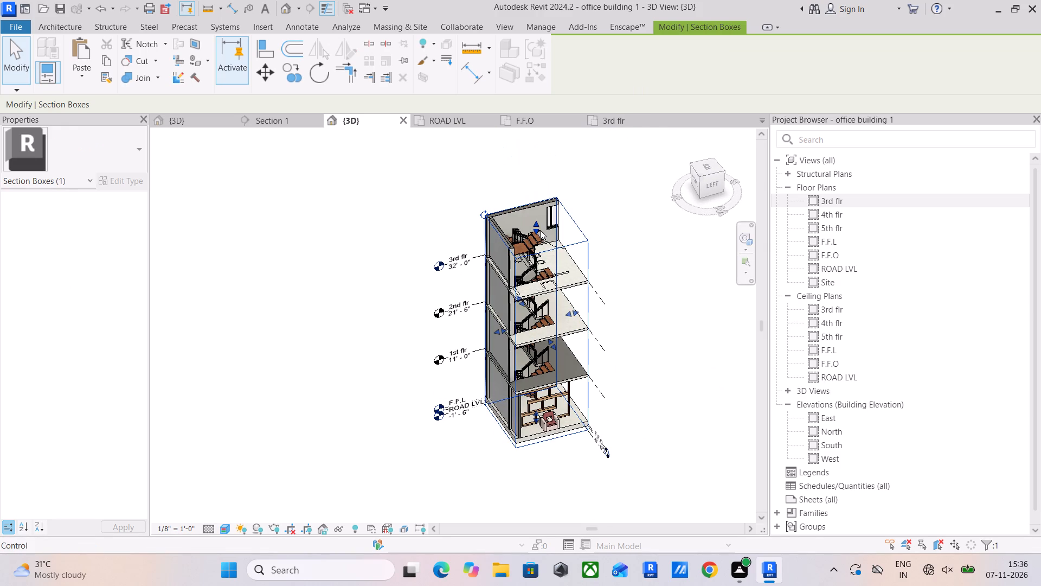
pyautogui.moveTo(539, 231); pyautogui.dragTo(535, 277)
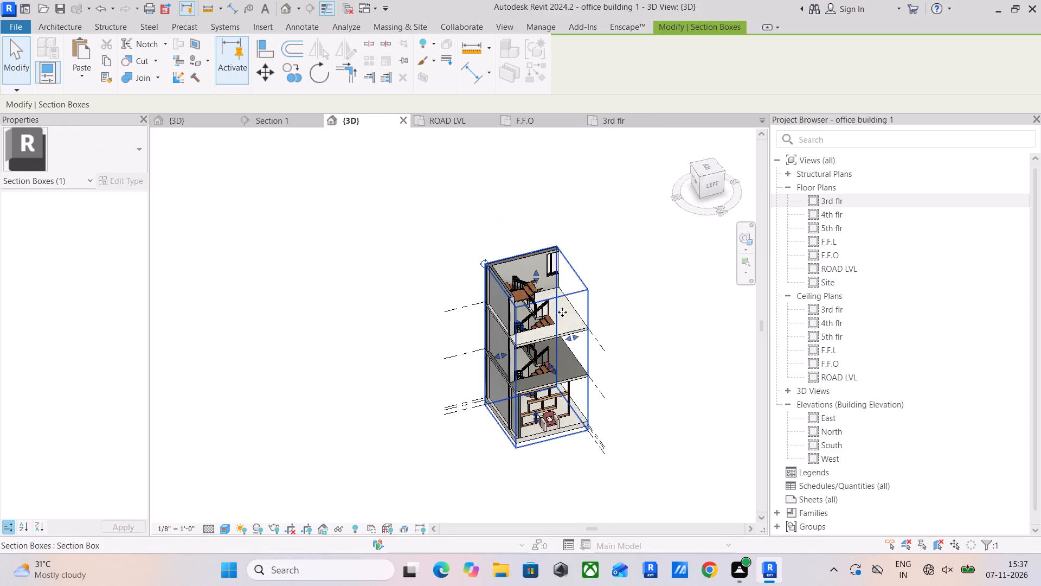
pyautogui.keyDown('shift'); pyautogui.moveTo(562, 316); pyautogui.dragTo(542, 337, button='middle'); pyautogui.keyUp('shift')
pyautogui.scroll(9, 530, 307)
# Edit the 2nd-floor stair railing's path, shortening its end segment to 2' 9" so it stops at the cross railing.
pyautogui.click(557, 321)
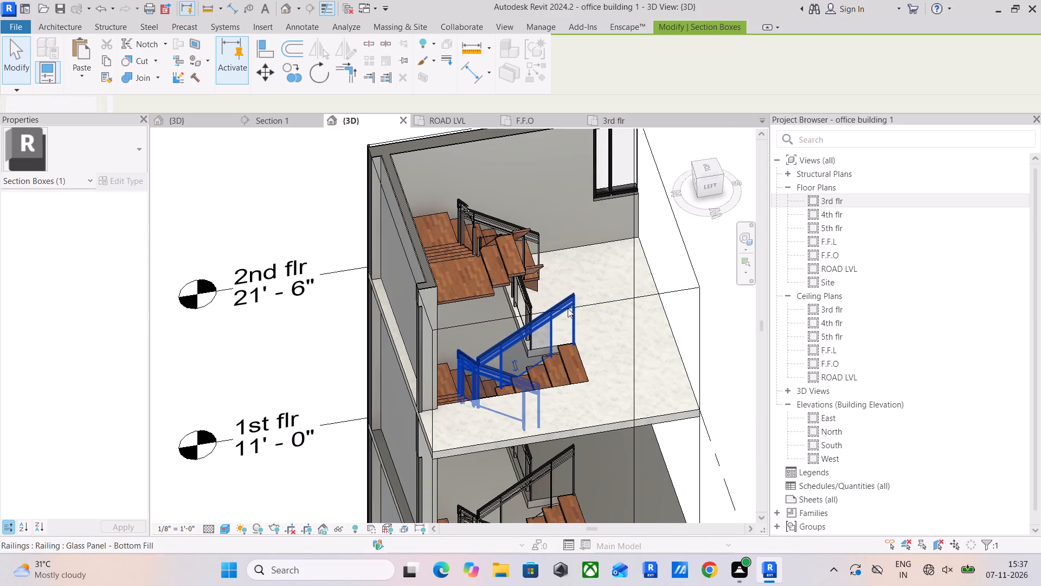
pyautogui.click(706, 169)
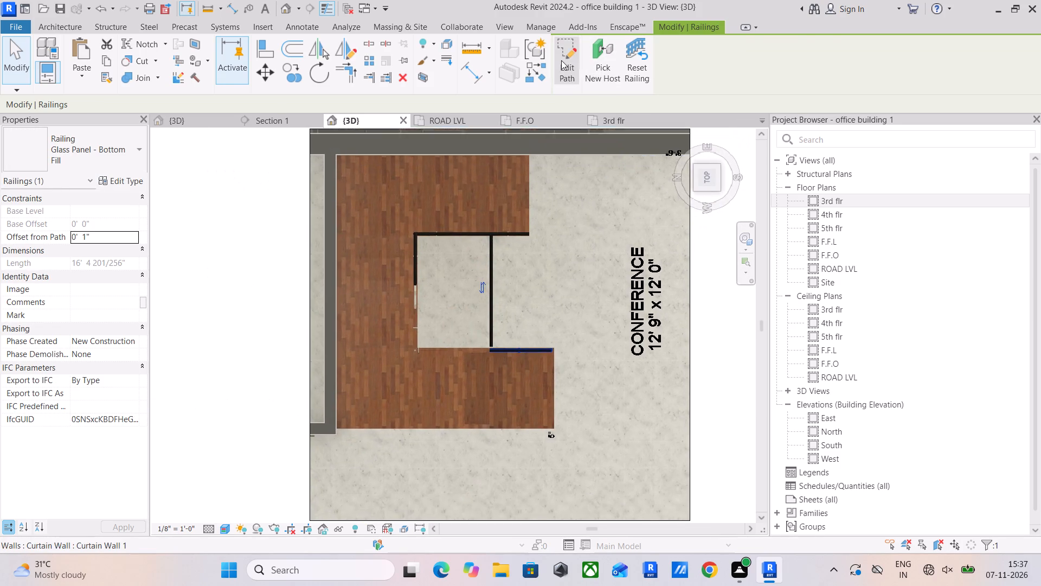
pyautogui.click(561, 60)
pyautogui.scroll(6, 532, 386)
pyautogui.moveTo(473, 398); pyautogui.dragTo(546, 357, button='middle')
pyautogui.scroll(2, 545, 344)
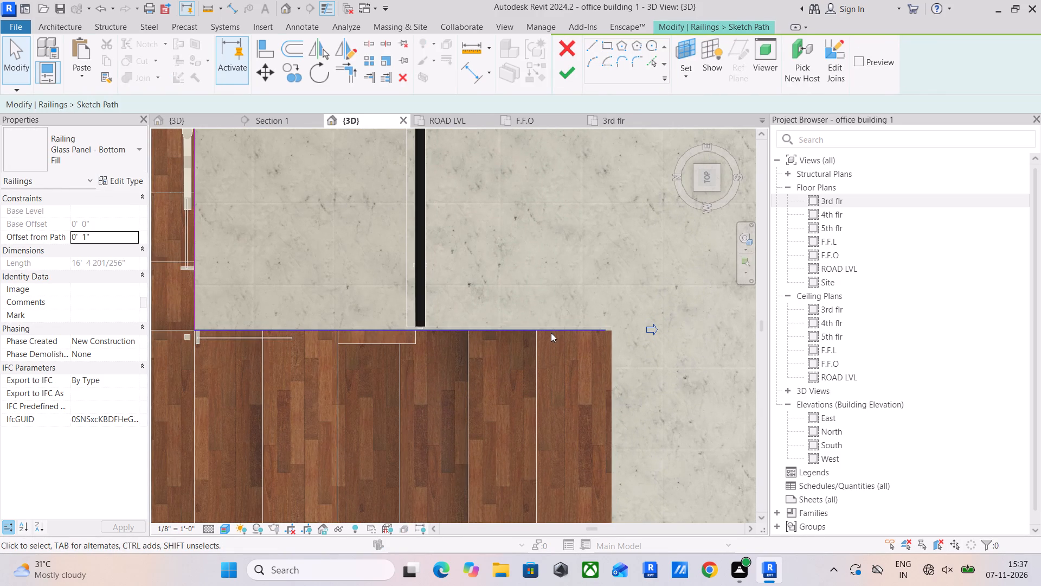
pyautogui.click(553, 330)
pyautogui.moveTo(604, 328); pyautogui.dragTo(457, 337)
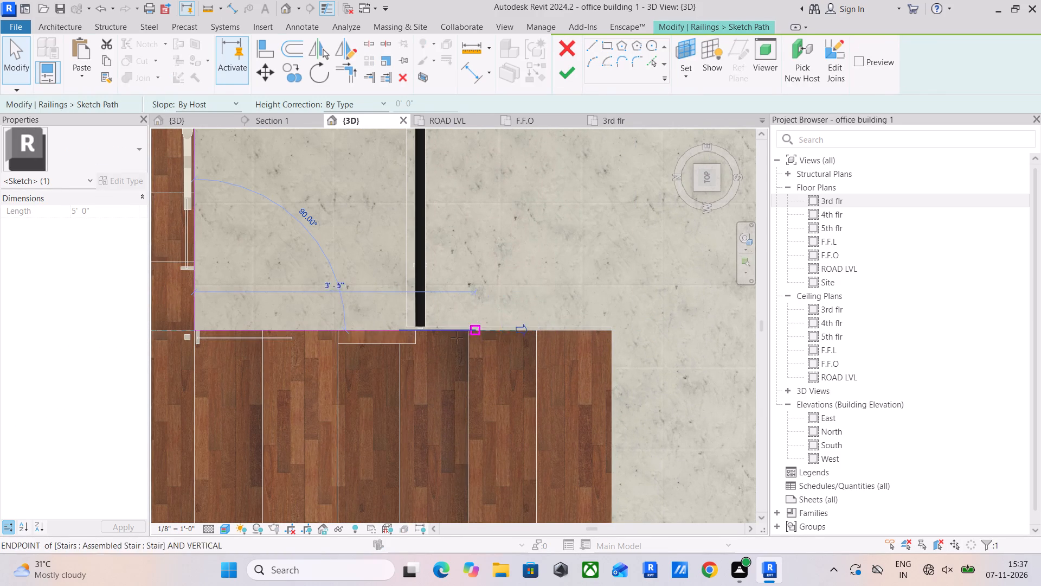
pyautogui.moveTo(457, 337); pyautogui.dragTo(420, 331)
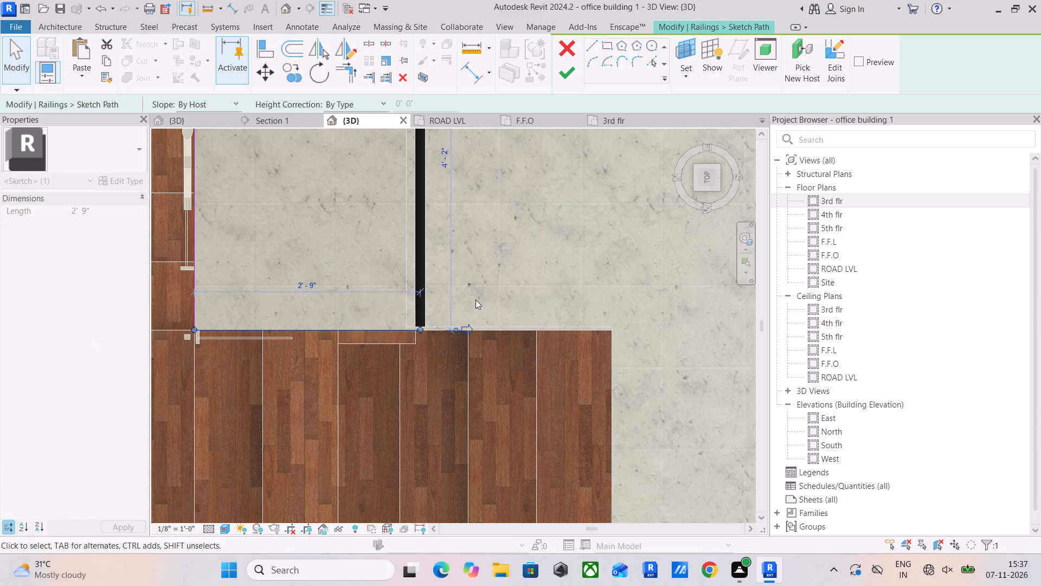
pyautogui.click(562, 77)
# Examine in 3D how the 2nd-floor stair railing meets the cross railing, and look at the storey below.
pyautogui.scroll(-2, 566, 304)
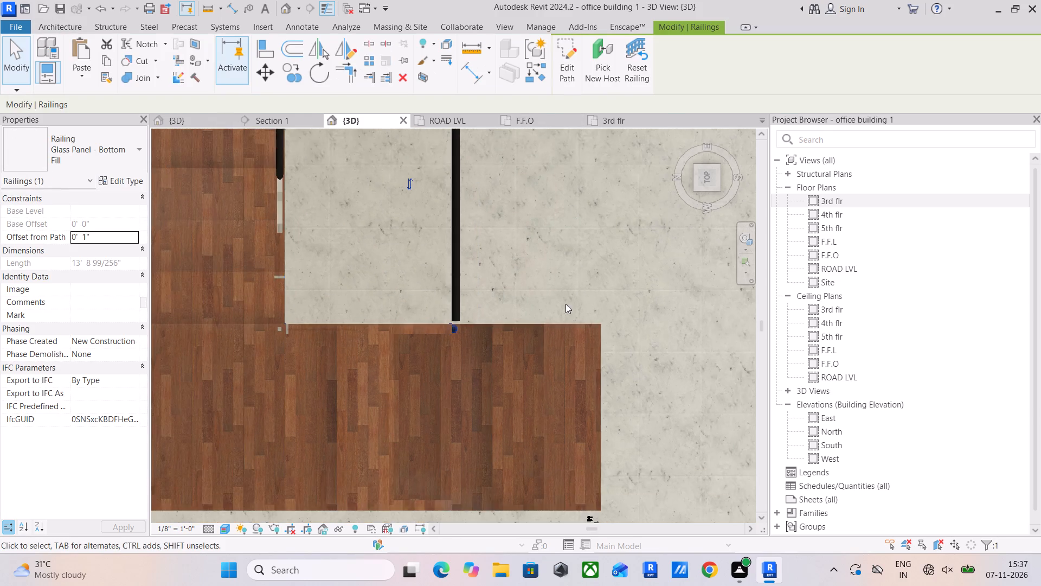
pyautogui.keyDown('shift'); pyautogui.moveTo(566, 304); pyautogui.dragTo(589, 170, button='middle'); pyautogui.keyUp('shift')
pyautogui.moveTo(580, 192); pyautogui.dragTo(552, 405, button='middle')
pyautogui.keyDown('shift'); pyautogui.moveTo(529, 344); pyautogui.dragTo(541, 311, button='middle'); pyautogui.keyUp('shift')
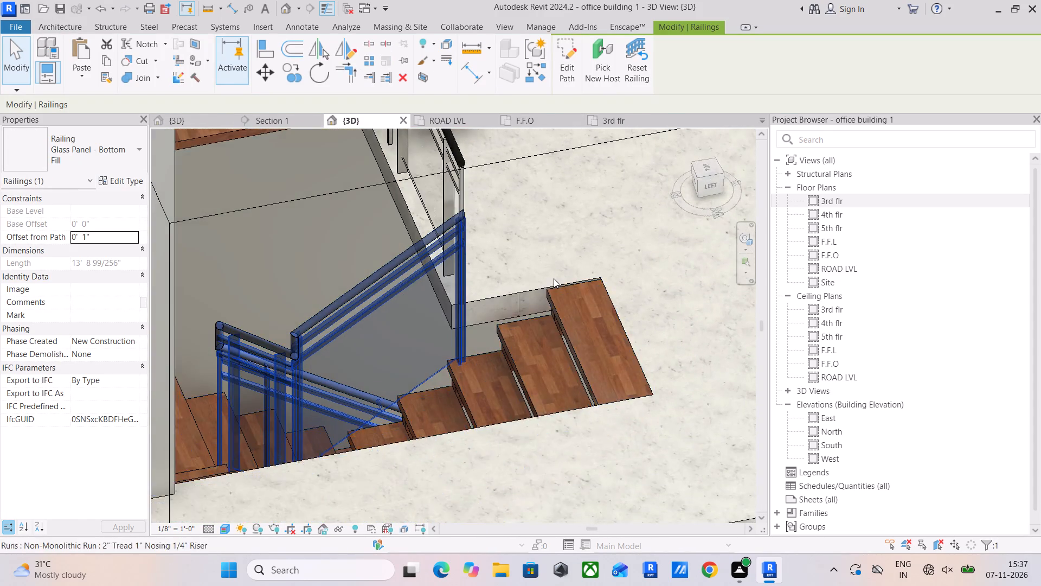
pyautogui.moveTo(554, 278); pyautogui.dragTo(522, 352, button='middle')
pyautogui.moveTo(592, 234); pyautogui.dragTo(591, 240)
pyautogui.scroll(-4, 588, 286)
pyautogui.moveTo(615, 258); pyautogui.dragTo(619, 245, button='middle')
pyautogui.keyDown('shift'); pyautogui.moveTo(554, 314); pyautogui.dragTo(577, 261, button='middle'); pyautogui.keyUp('shift')
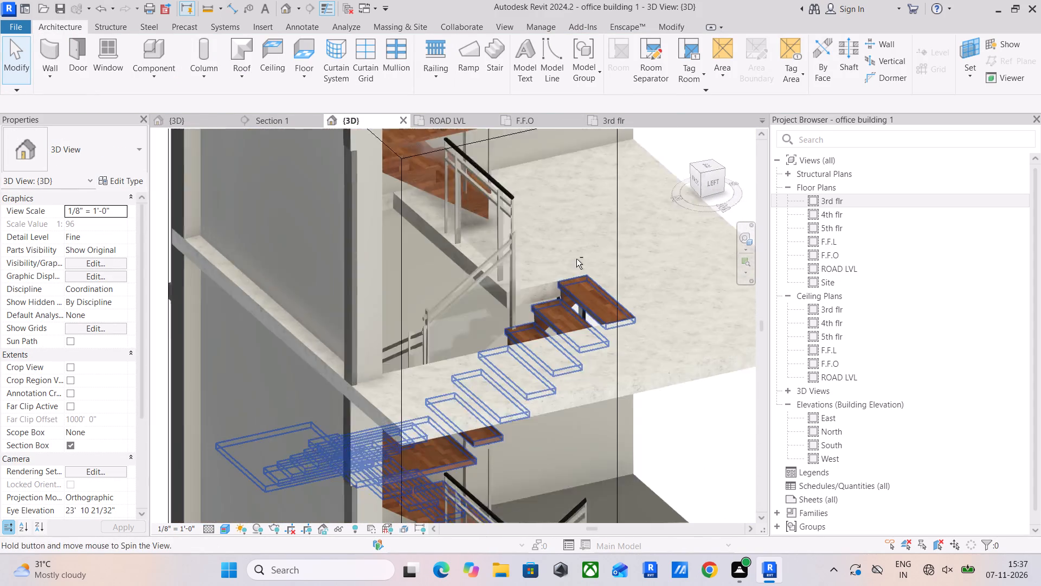
pyautogui.scroll(-3, 542, 327)
pyautogui.moveTo(542, 327); pyautogui.dragTo(552, 229, button='middle')
pyautogui.scroll(-3, 551, 265)
pyautogui.keyDown('shift'); pyautogui.moveTo(552, 293); pyautogui.dragTo(520, 289, button='middle'); pyautogui.keyUp('shift')
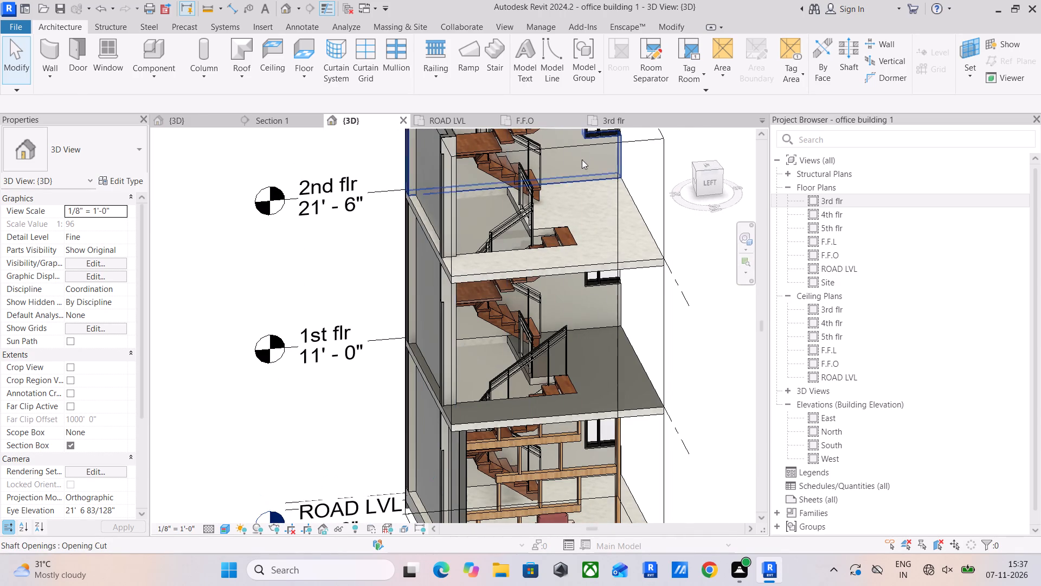
# Lower the section box's top below the 2nd flr slab to expose the 1st flr stair opening.
pyautogui.click(586, 146)
pyautogui.scroll(-4, 590, 268)
pyautogui.moveTo(596, 276); pyautogui.dragTo(570, 273, button='middle')
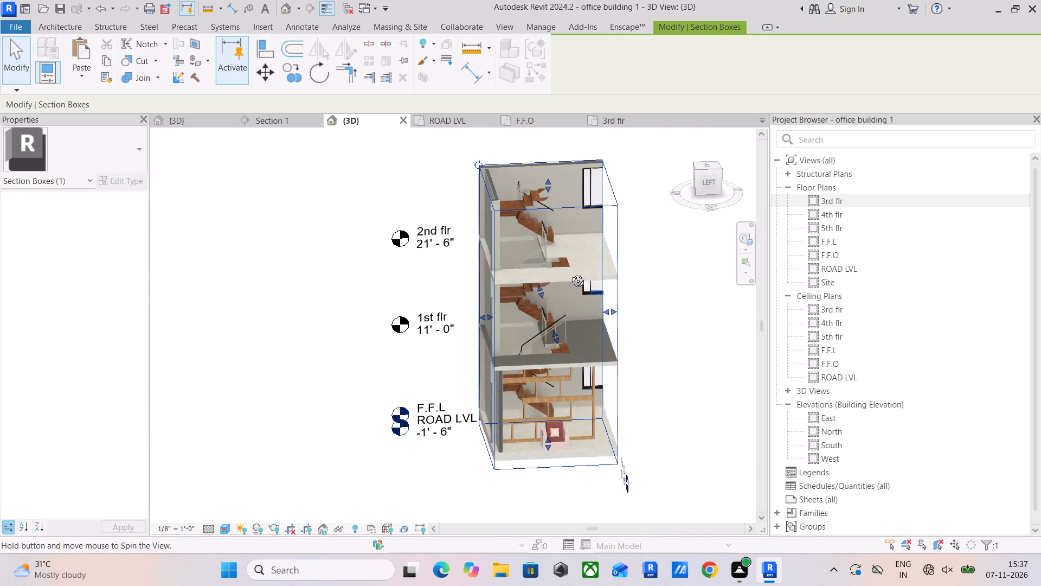
pyautogui.moveTo(570, 273); pyautogui.dragTo(570, 267, button='middle')
pyautogui.moveTo(548, 183); pyautogui.dragTo(549, 264)
pyautogui.click(548, 333)
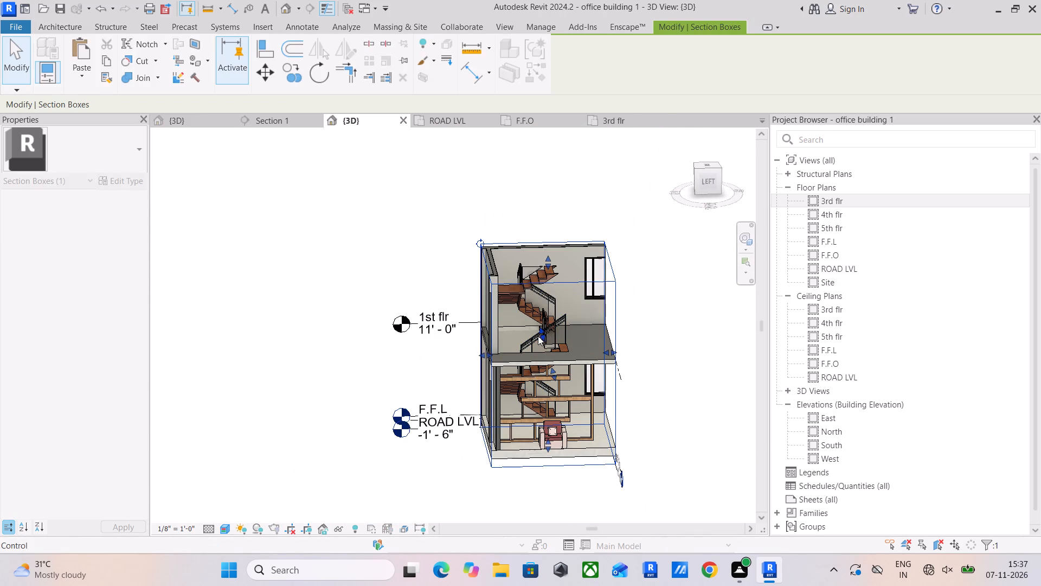
# Edit the 1st-floor stair railing's path, shortening its end segment to 2' 9" so it stops at the cross railing.
pyautogui.click(528, 339)
pyautogui.click(567, 70)
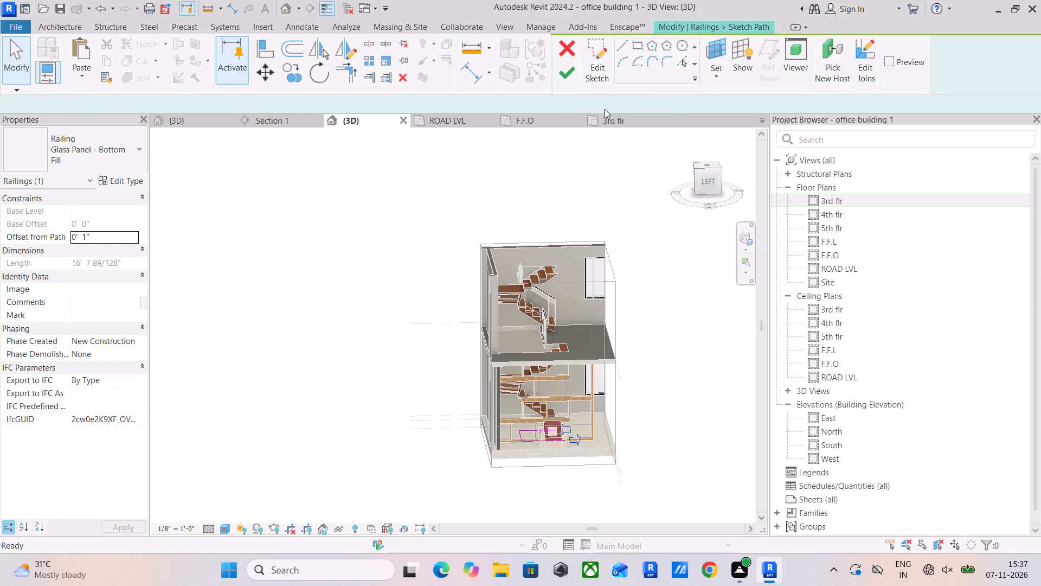
pyautogui.click(704, 165)
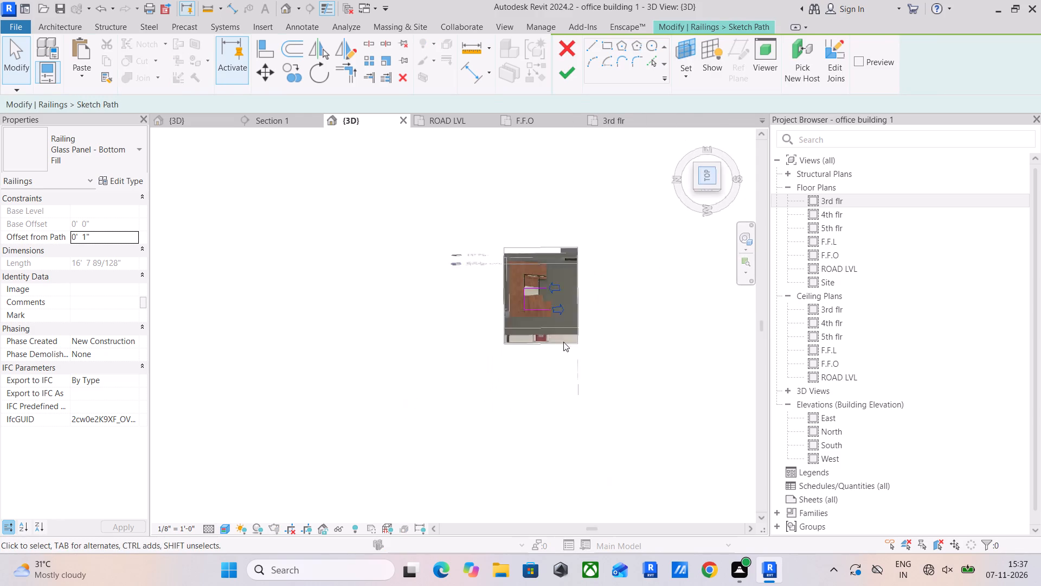
pyautogui.scroll(12, 551, 337)
pyautogui.moveTo(474, 355); pyautogui.dragTo(566, 330, button='middle')
pyautogui.scroll(6, 548, 337)
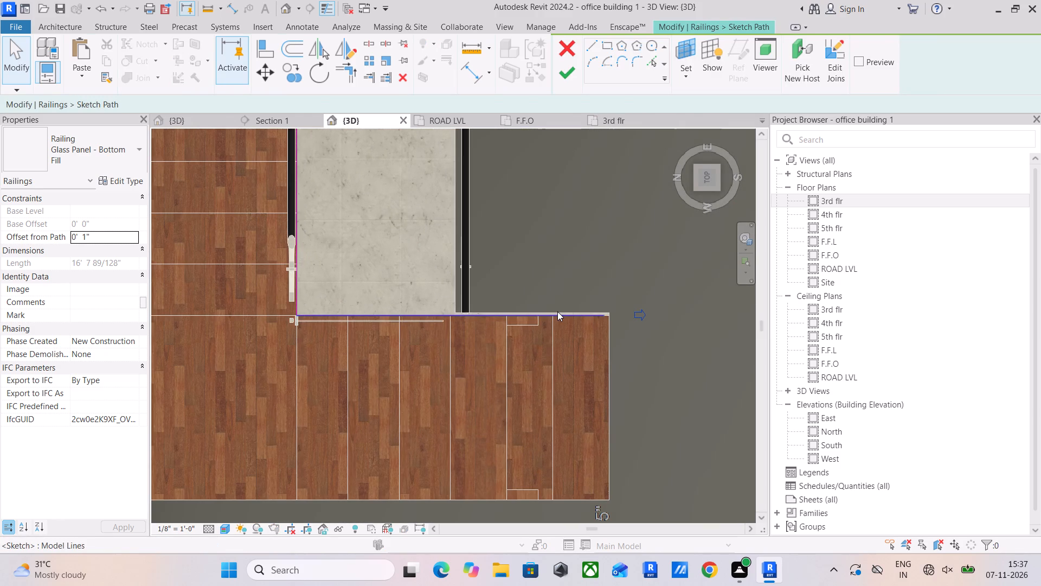
pyautogui.scroll(4, 592, 312)
pyautogui.click(560, 316)
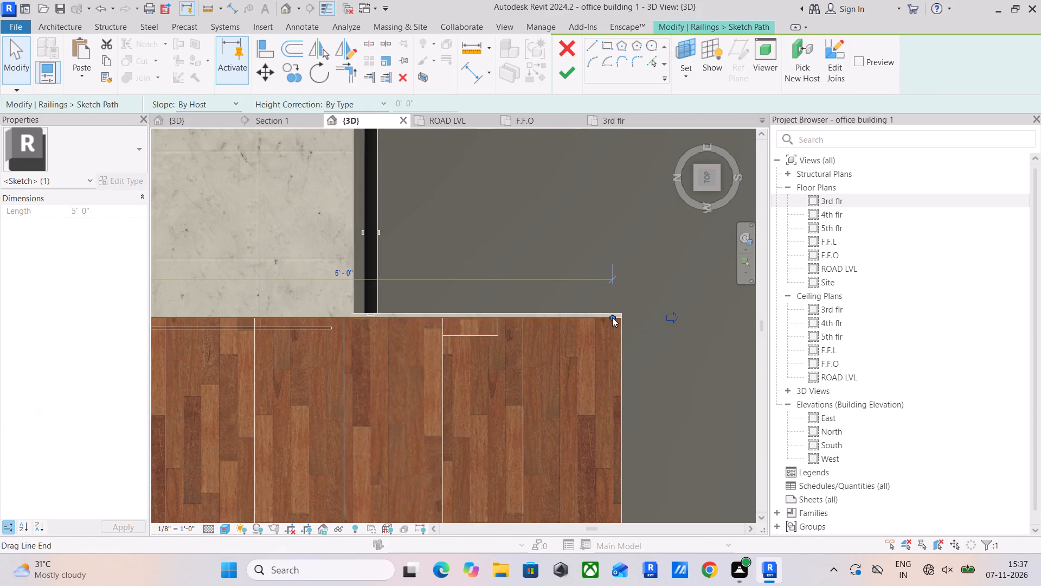
pyautogui.moveTo(613, 317); pyautogui.dragTo(364, 316)
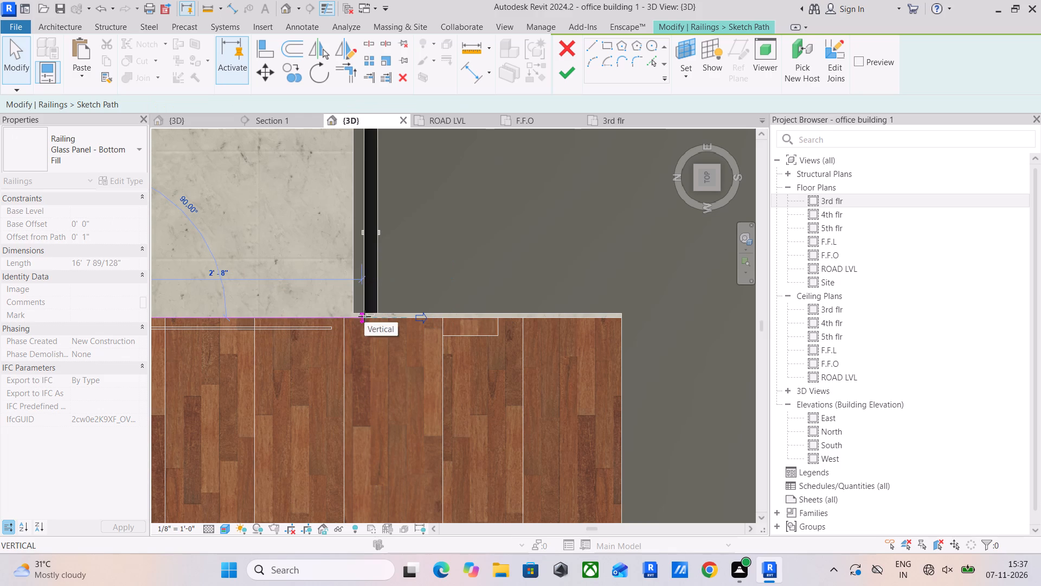
pyautogui.moveTo(364, 316); pyautogui.dragTo(370, 316)
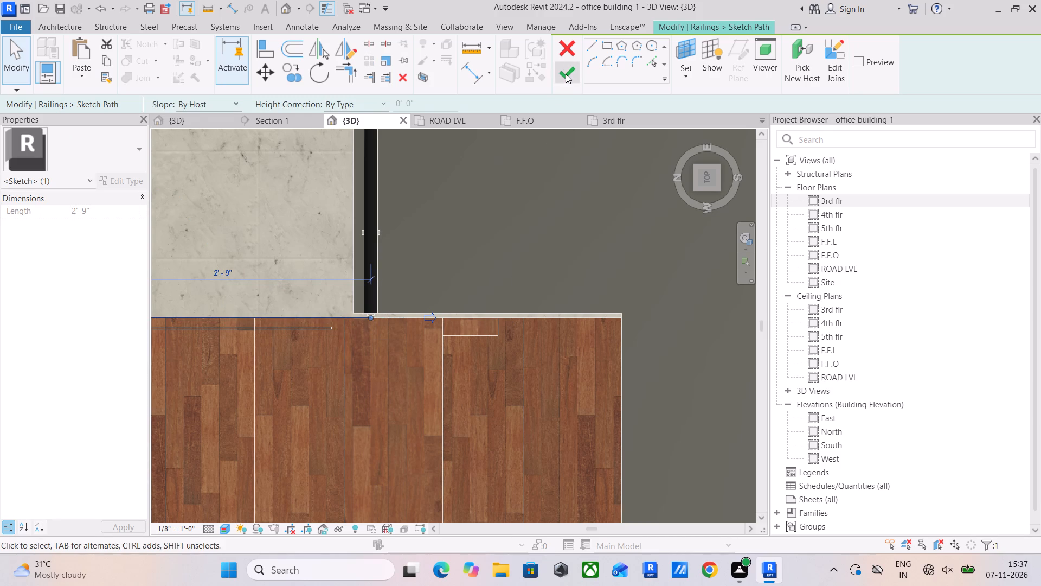
pyautogui.click(566, 74)
# Examine in 3D the 1st-floor stair railing, its junction with the cross railing, and the flights around the opening.
pyautogui.scroll(-3, 600, 164)
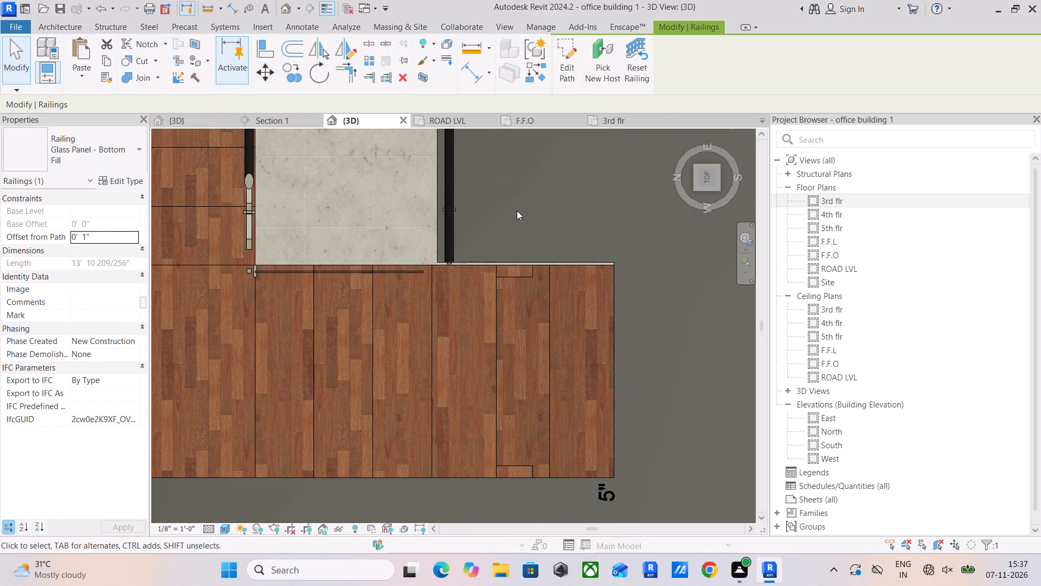
pyautogui.keyDown('shift'); pyautogui.moveTo(517, 231); pyautogui.dragTo(601, 124, button='middle'); pyautogui.keyUp('shift')
pyautogui.scroll(-4, 554, 238)
pyautogui.moveTo(554, 247); pyautogui.dragTo(446, 324, button='middle')
pyautogui.keyDown('shift'); pyautogui.moveTo(441, 322); pyautogui.dragTo(398, 202, button='middle'); pyautogui.keyUp('shift')
pyautogui.moveTo(426, 235); pyautogui.dragTo(341, 428, button='middle')
pyautogui.moveTo(435, 351); pyautogui.dragTo(407, 407, button='middle')
pyautogui.keyDown('shift'); pyautogui.moveTo(352, 355); pyautogui.dragTo(352, 327, button='middle'); pyautogui.keyUp('shift')
pyautogui.scroll(-1, 372, 284)
pyautogui.moveTo(354, 278); pyautogui.dragTo(342, 343, button='middle')
pyautogui.keyDown('shift'); pyautogui.moveTo(342, 342); pyautogui.dragTo(279, 352, button='middle'); pyautogui.keyUp('shift')
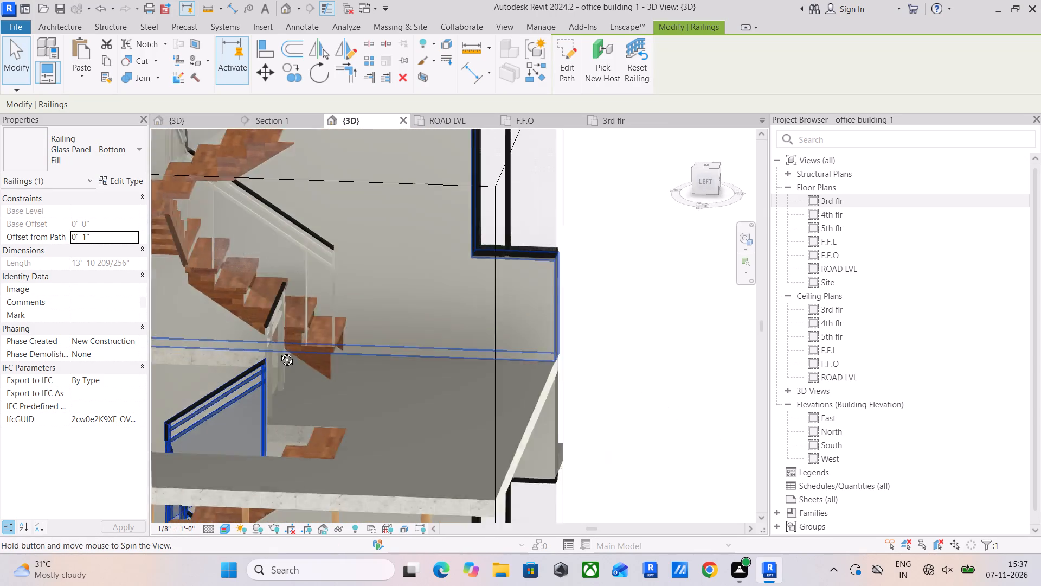
pyautogui.keyDown('shift'); pyautogui.moveTo(279, 352); pyautogui.dragTo(252, 347, button='middle'); pyautogui.keyUp('shift')
pyautogui.scroll(4, 274, 283)
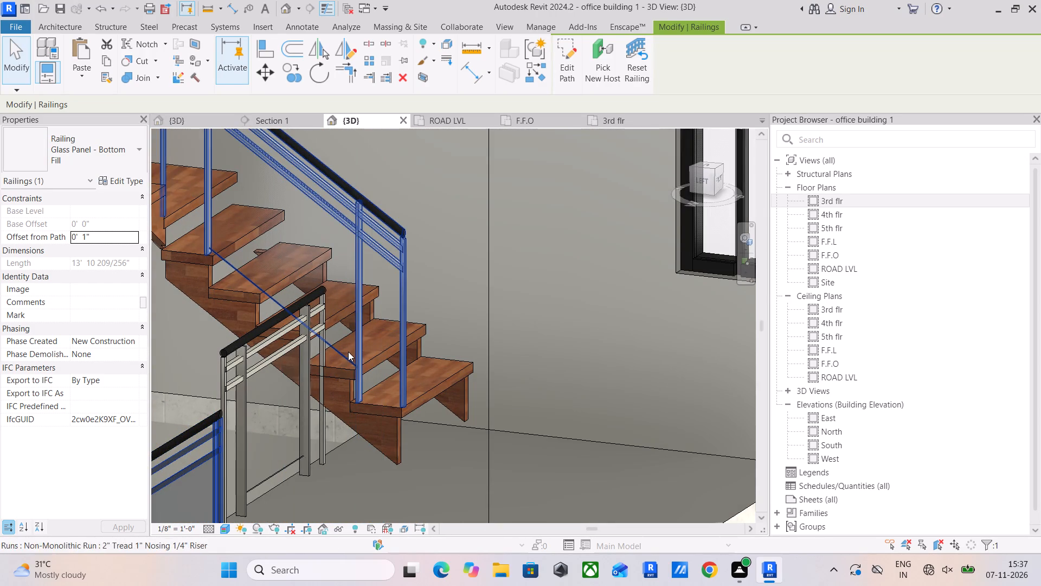
pyautogui.scroll(-4, 349, 352)
pyautogui.moveTo(365, 395); pyautogui.dragTo(422, 396, button='middle')
pyautogui.scroll(-8, 415, 358)
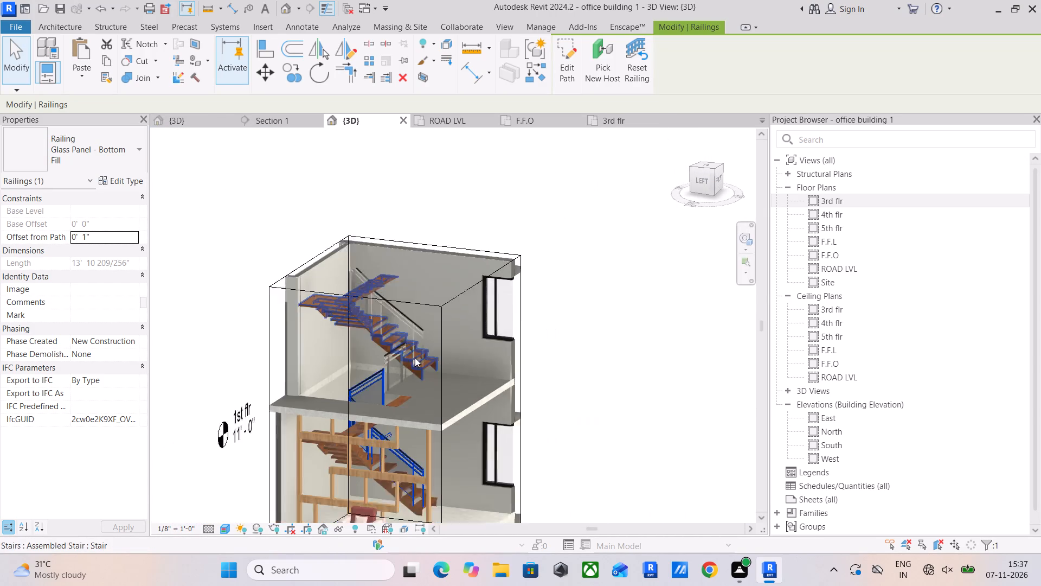
pyautogui.moveTo(410, 361); pyautogui.dragTo(448, 419, button='middle')
pyautogui.scroll(-1, 444, 409)
# Raise the section box's top to just above the 4th flr slab, exposing that floor's stair opening and railings.
pyautogui.click(471, 392)
pyautogui.scroll(-2, 465, 372)
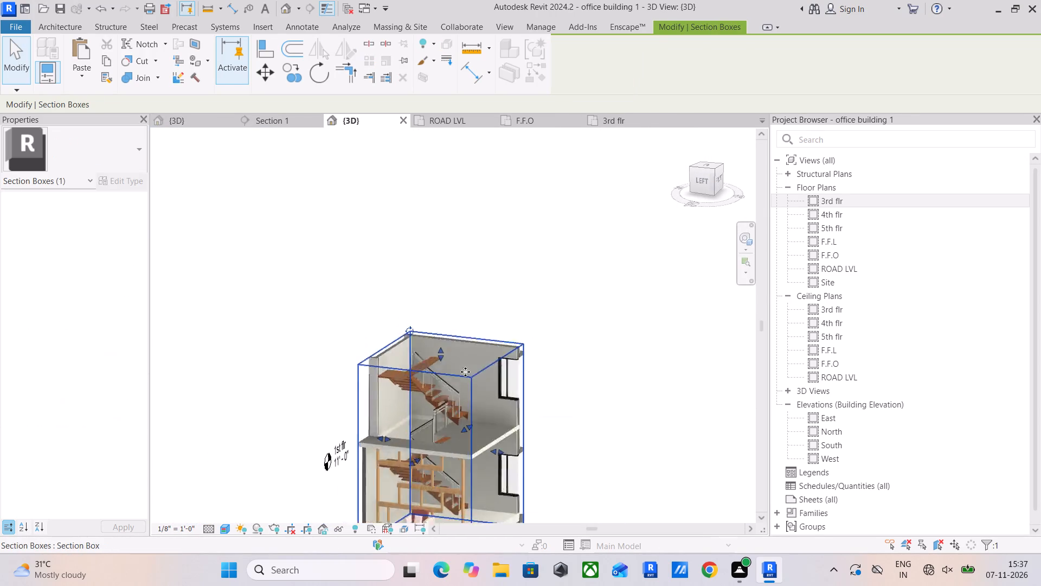
pyautogui.scroll(-2, 465, 372)
pyautogui.moveTo(450, 355); pyautogui.dragTo(458, 224)
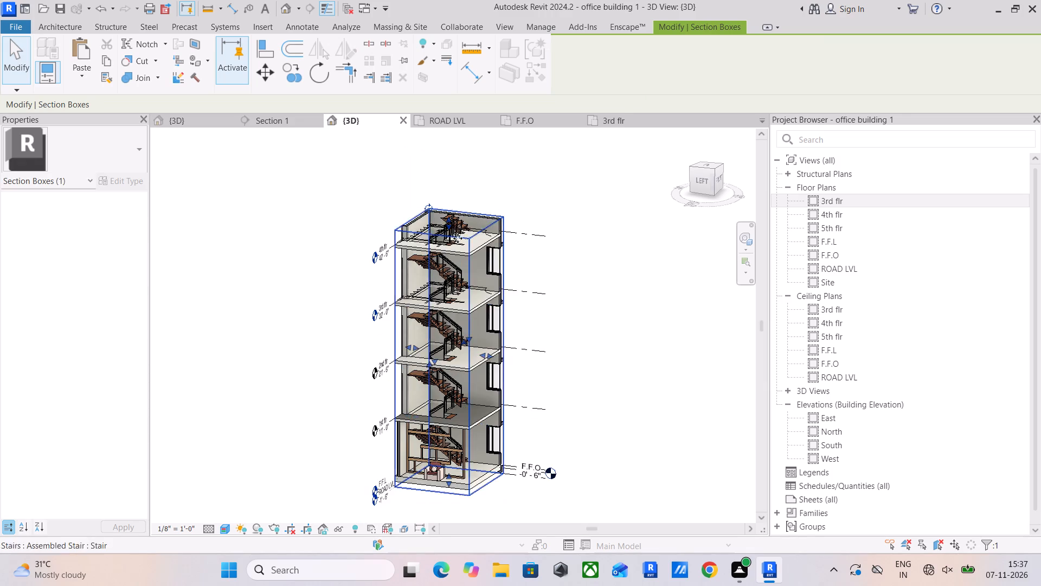
pyautogui.moveTo(457, 258); pyautogui.dragTo(461, 346, button='middle')
pyautogui.scroll(5, 430, 293)
pyautogui.scroll(3, 483, 340)
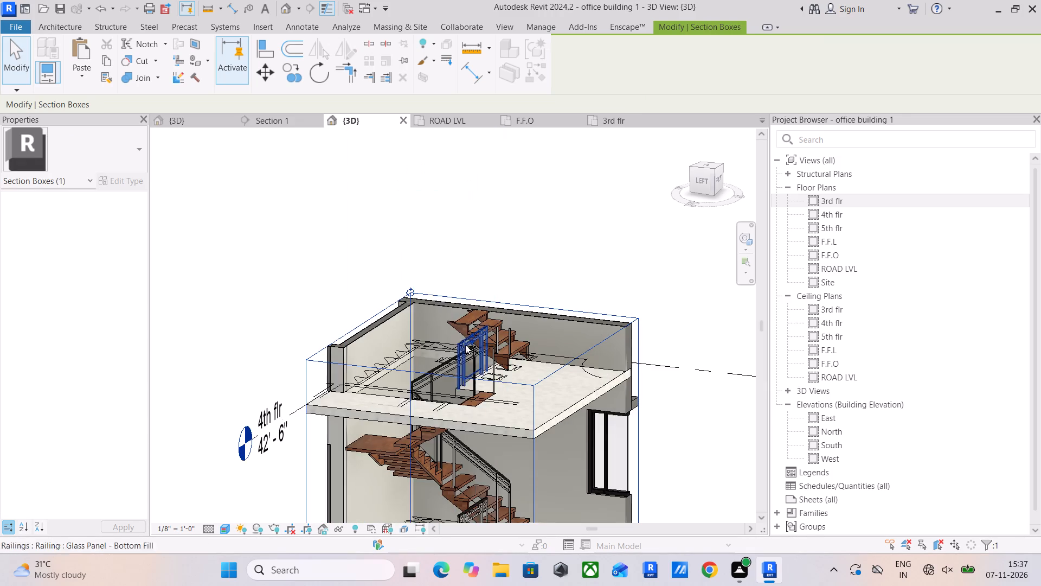
pyautogui.scroll(5, 461, 344)
pyautogui.keyDown('shift'); pyautogui.moveTo(438, 375); pyautogui.dragTo(513, 377, button='middle'); pyautogui.keyUp('shift')
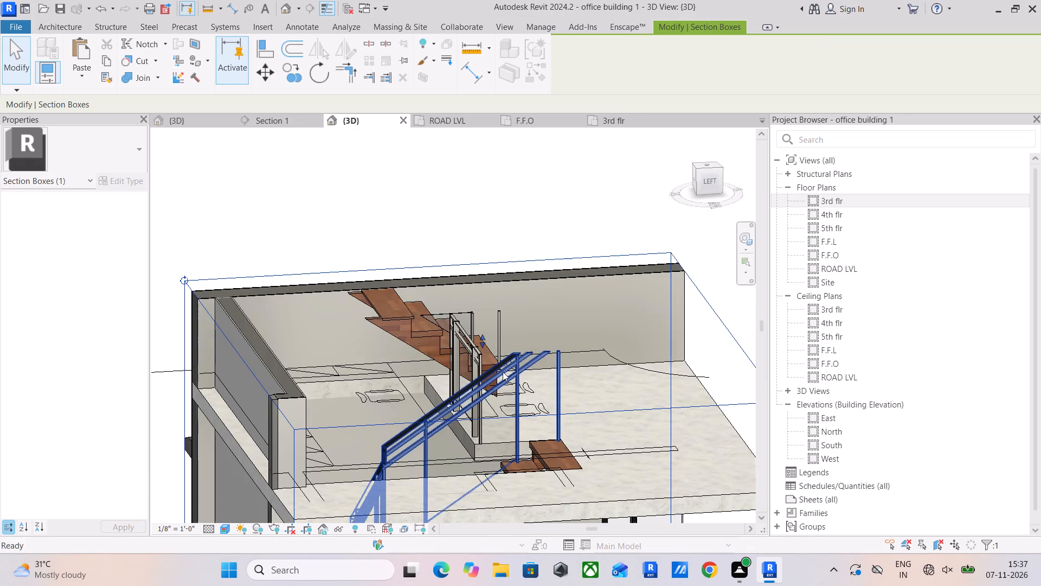
# Edit the 4th-floor stair railing's path, shortening its 5' 0" end segment to 2' 8 1/4" so it stops at the cross railing.
pyautogui.click(475, 384)
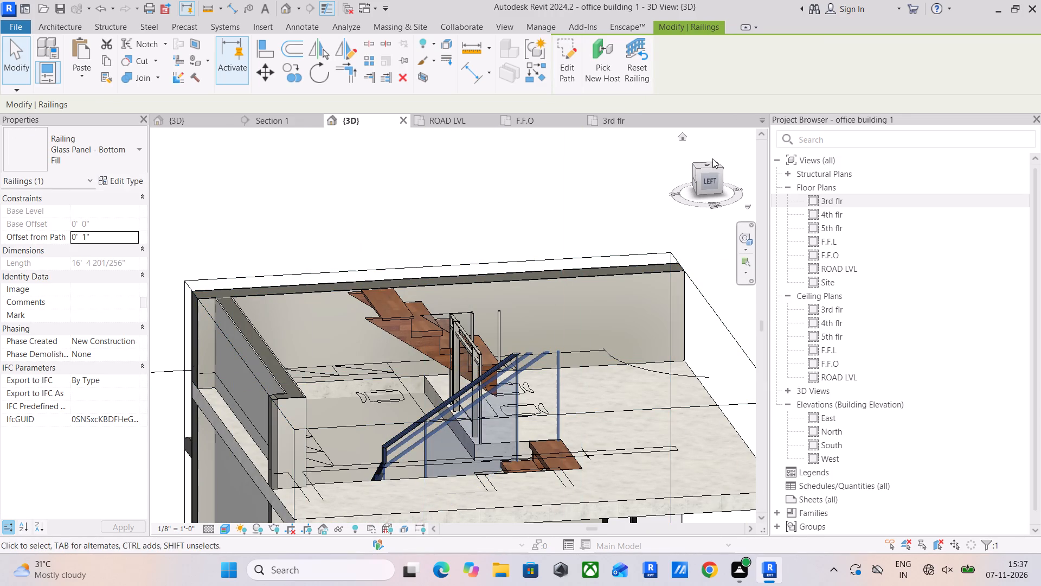
pyautogui.click(709, 163)
pyautogui.click(708, 165)
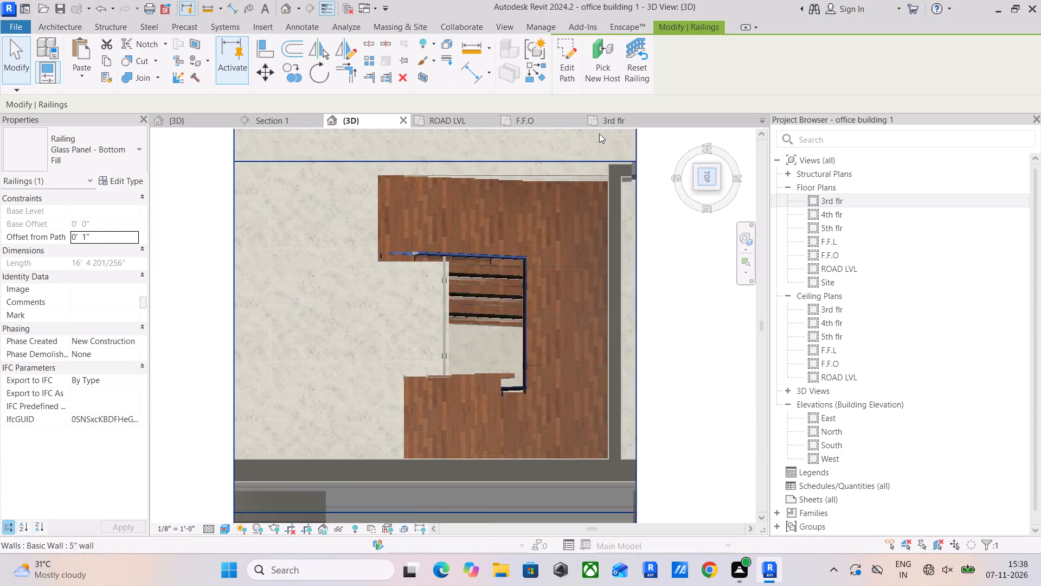
pyautogui.click(575, 67)
pyautogui.scroll(3, 412, 384)
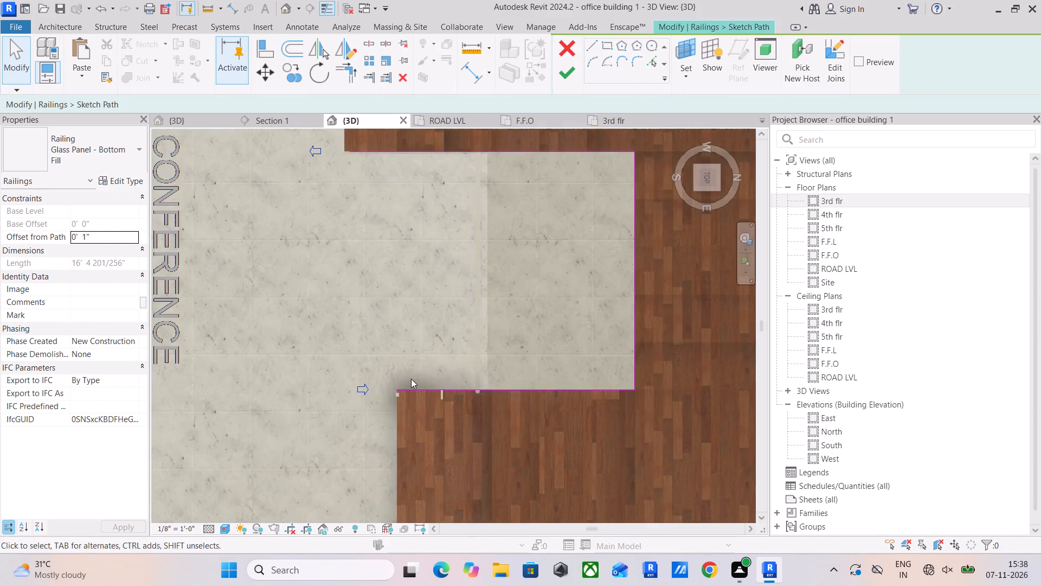
pyautogui.scroll(6, 411, 379)
pyautogui.scroll(-5, 411, 386)
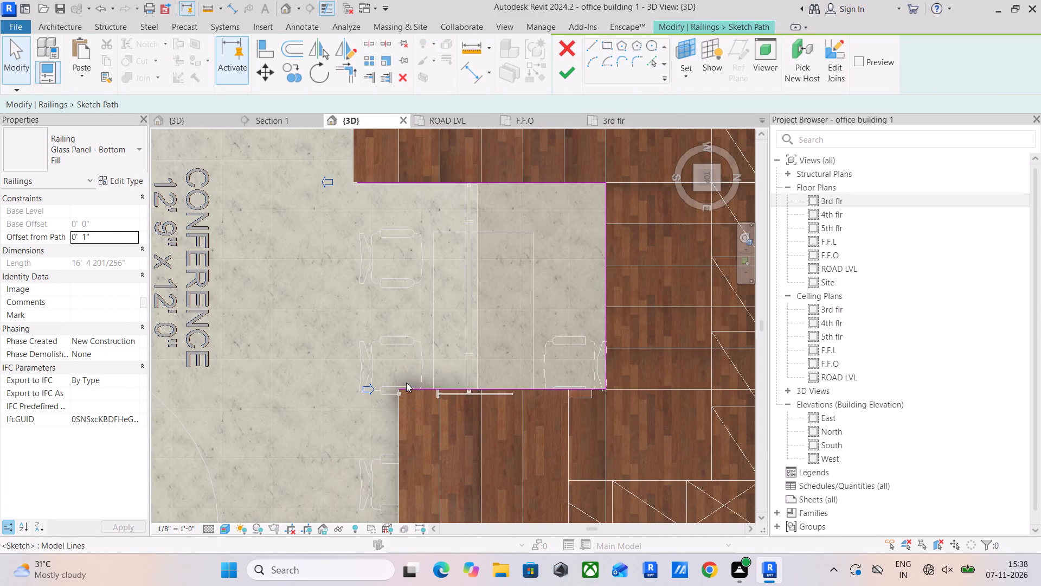
pyautogui.scroll(-9, 358, 385)
pyautogui.keyDown('shift'); pyautogui.moveTo(372, 390); pyautogui.dragTo(537, 366, button='middle'); pyautogui.keyUp('shift')
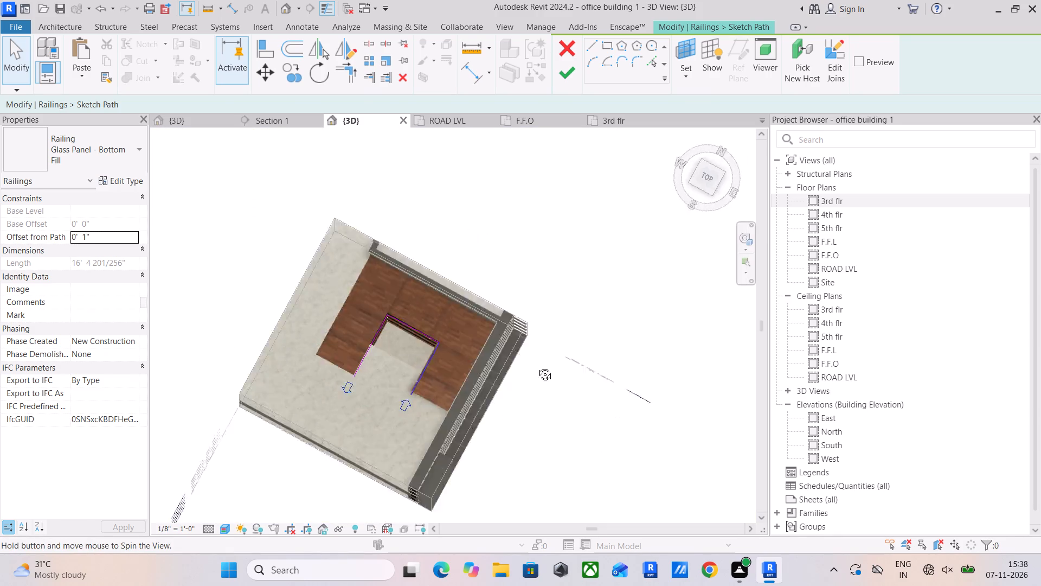
pyautogui.keyDown('shift'); pyautogui.moveTo(537, 366); pyautogui.dragTo(770, 321, button='middle'); pyautogui.keyUp('shift')
pyautogui.scroll(5, 445, 391)
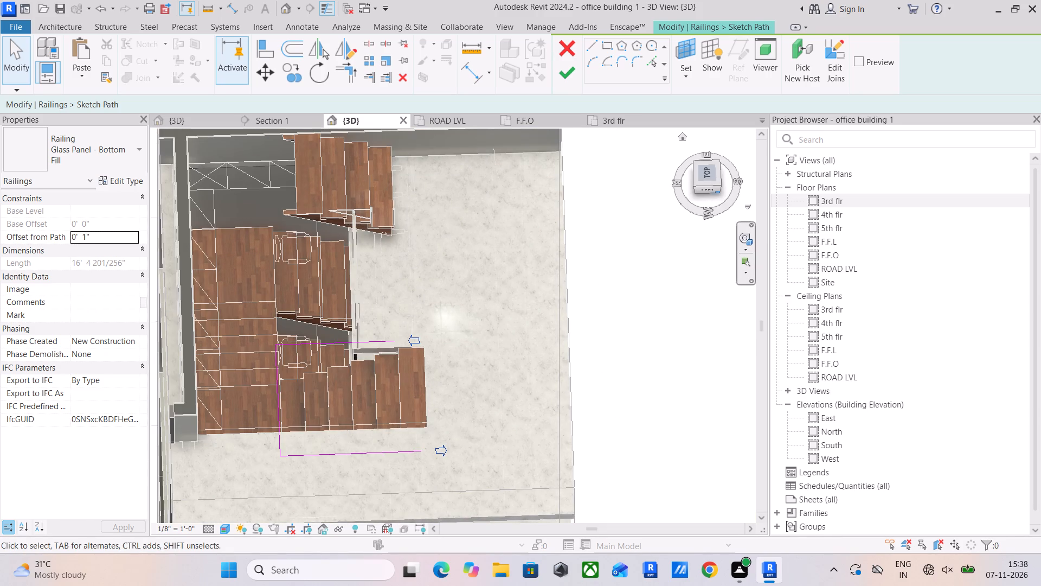
pyautogui.click(702, 174)
pyautogui.scroll(10, 357, 390)
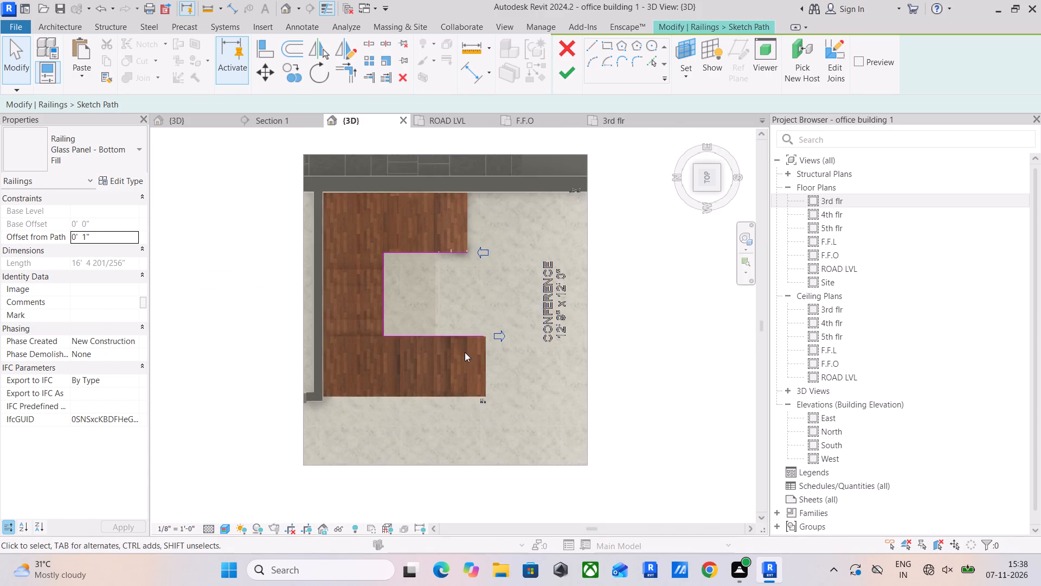
pyautogui.scroll(4, 465, 352)
pyautogui.click(470, 321)
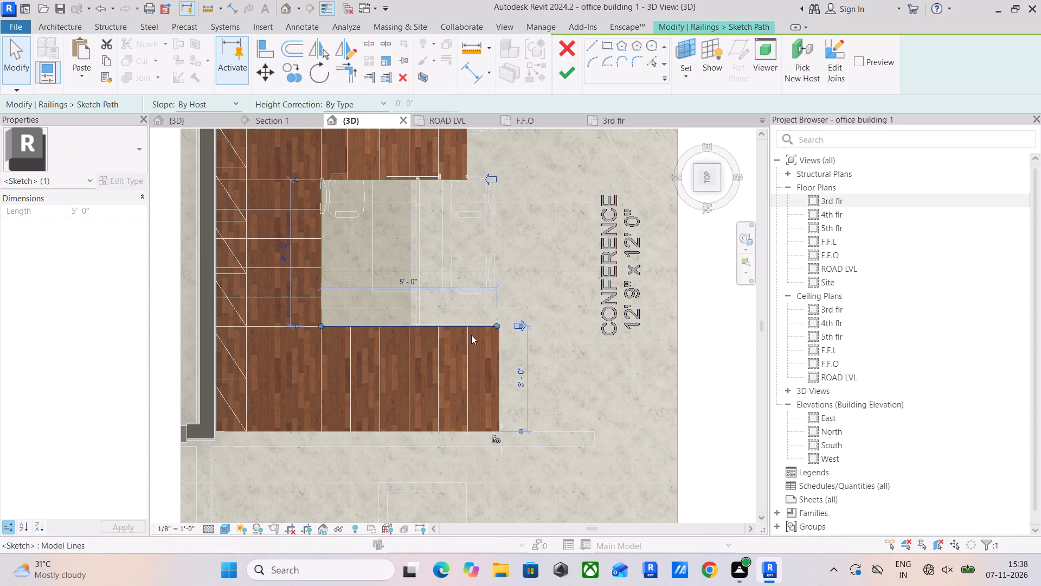
pyautogui.moveTo(496, 326); pyautogui.dragTo(411, 332)
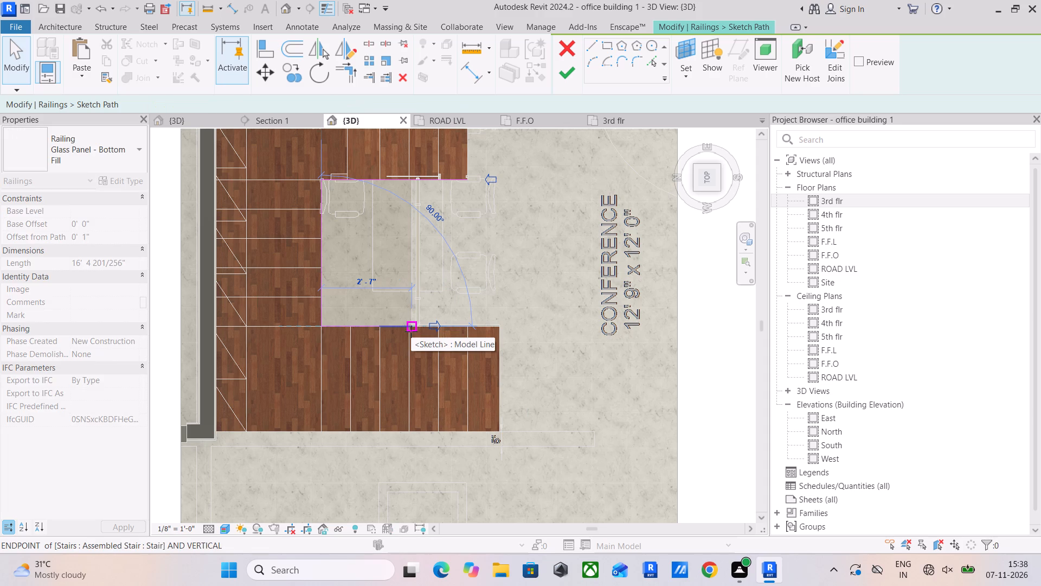
pyautogui.moveTo(411, 332); pyautogui.dragTo(416, 332)
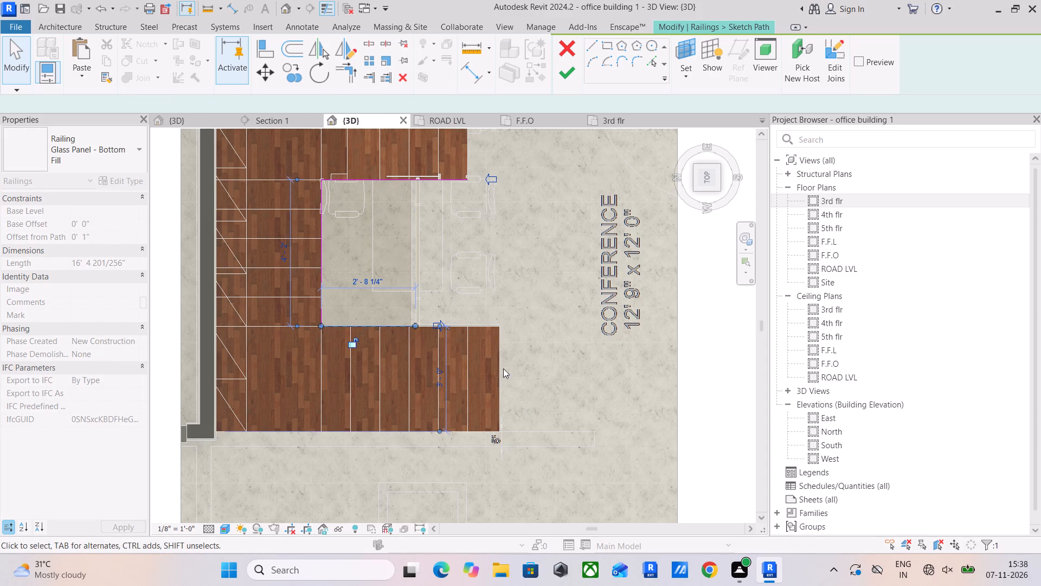
pyautogui.click(568, 72)
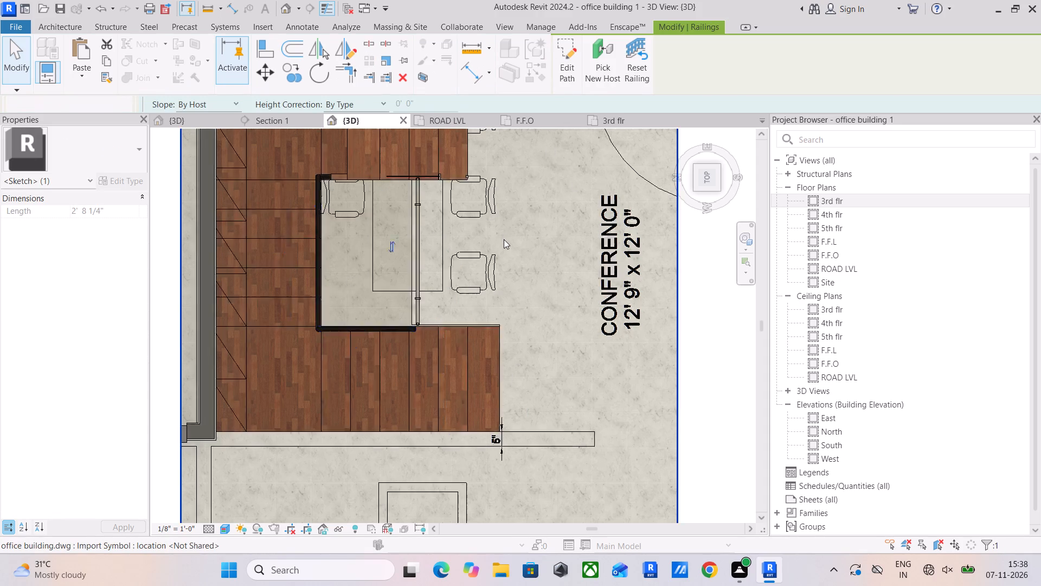
# Raise the section box's top to above the 5th flr slab, exposing that floor's stair opening and railings.
pyautogui.scroll(-6, 504, 238)
pyautogui.click(635, 215)
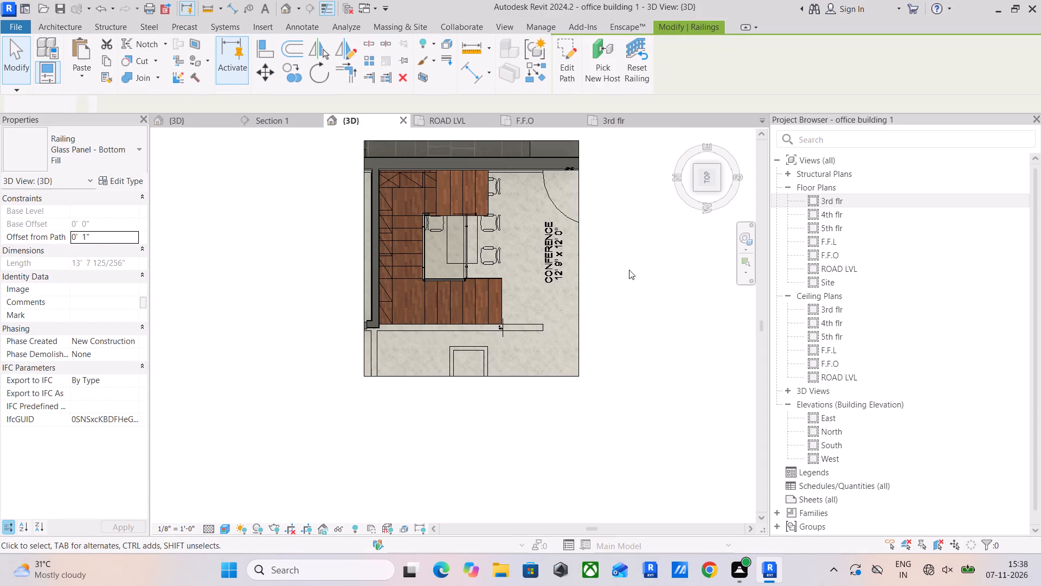
pyautogui.keyDown('shift'); pyautogui.moveTo(607, 330); pyautogui.dragTo(587, 166, button='middle'); pyautogui.keyUp('shift')
pyautogui.moveTo(583, 211); pyautogui.dragTo(622, 418, button='middle')
pyautogui.keyDown('shift'); pyautogui.moveTo(565, 367); pyautogui.dragTo(590, 340, button='middle'); pyautogui.keyUp('shift')
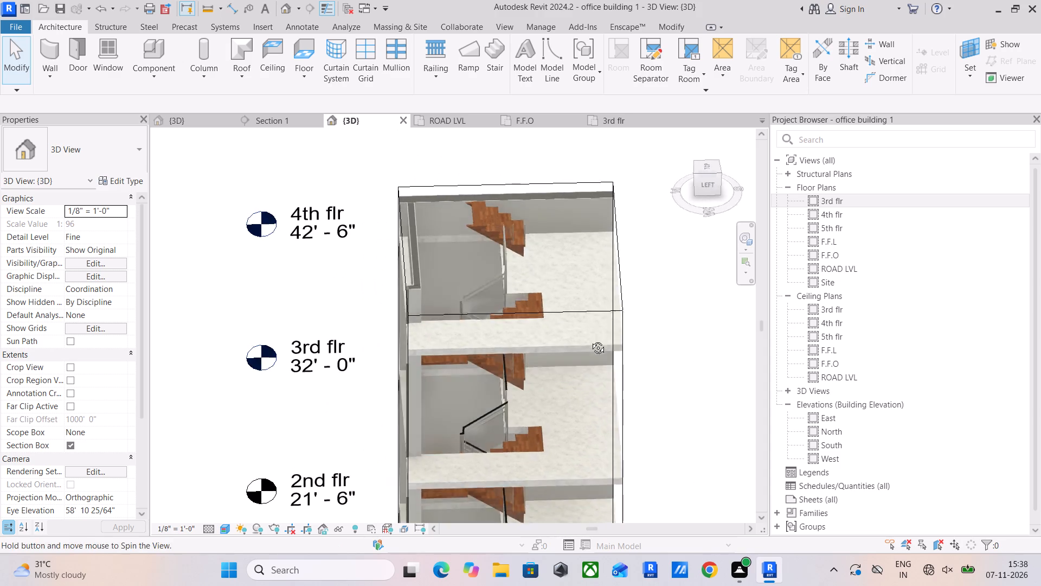
pyautogui.keyDown('shift'); pyautogui.moveTo(590, 340); pyautogui.dragTo(581, 308, button='middle'); pyautogui.keyUp('shift')
pyautogui.click(548, 277)
pyautogui.moveTo(548, 277); pyautogui.dragTo(563, 441, button='middle')
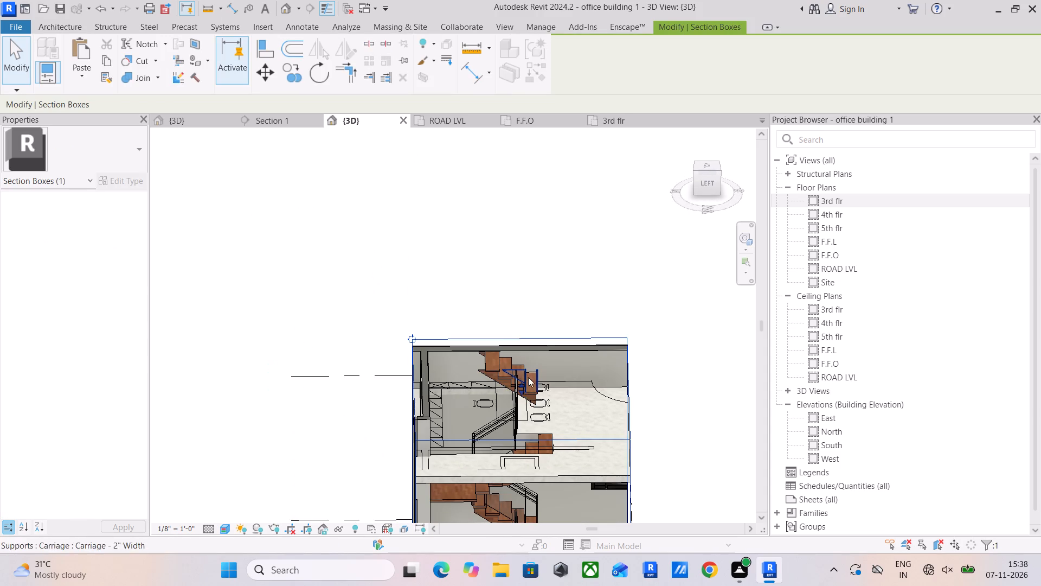
pyautogui.click(545, 441)
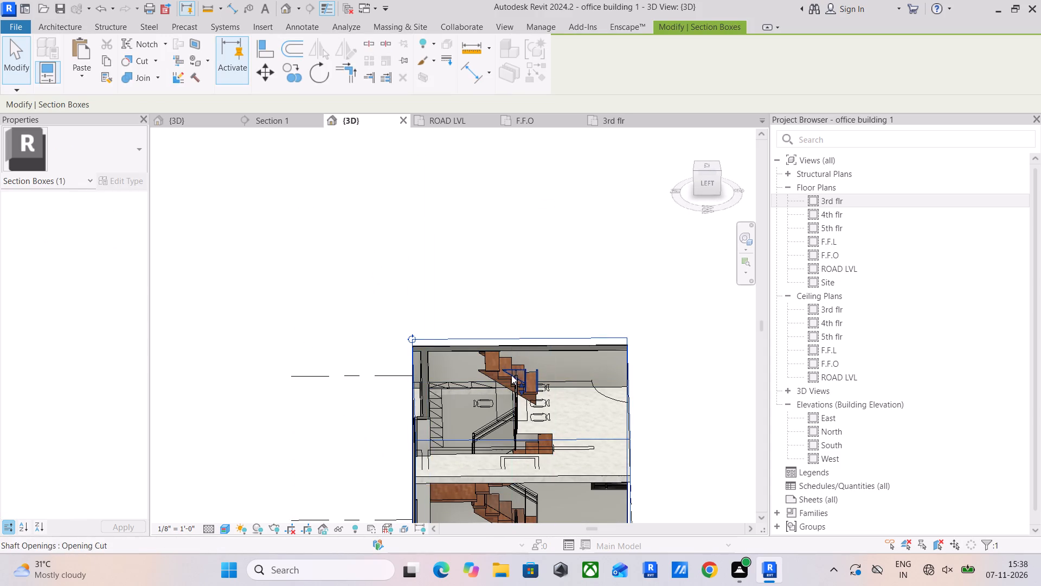
pyautogui.keyDown('shift'); pyautogui.moveTo(518, 391); pyautogui.dragTo(518, 322, button='middle'); pyautogui.keyUp('shift')
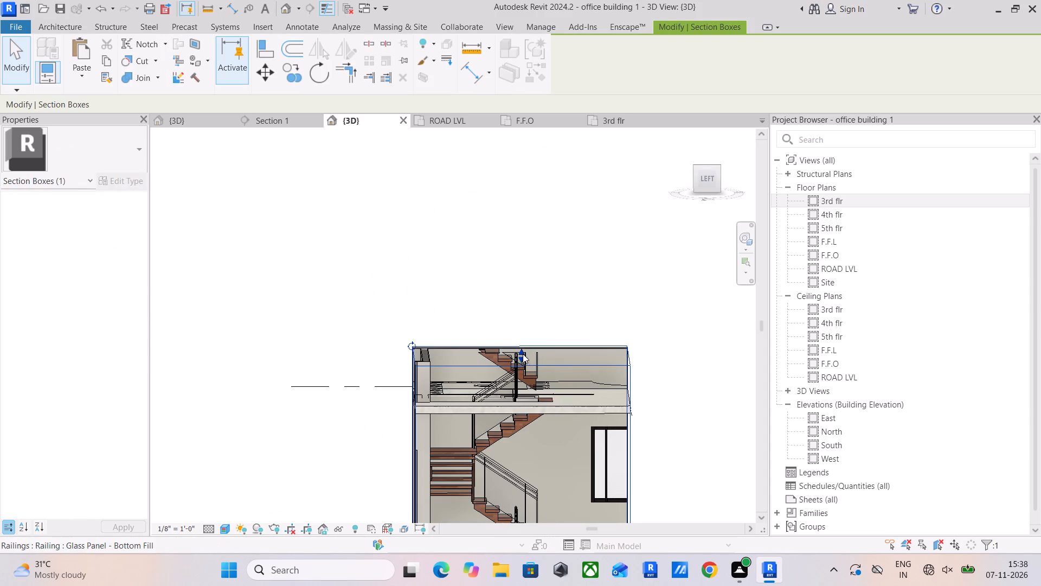
pyautogui.moveTo(523, 353); pyautogui.dragTo(518, 171)
pyautogui.moveTo(515, 207); pyautogui.dragTo(509, 333, button='middle')
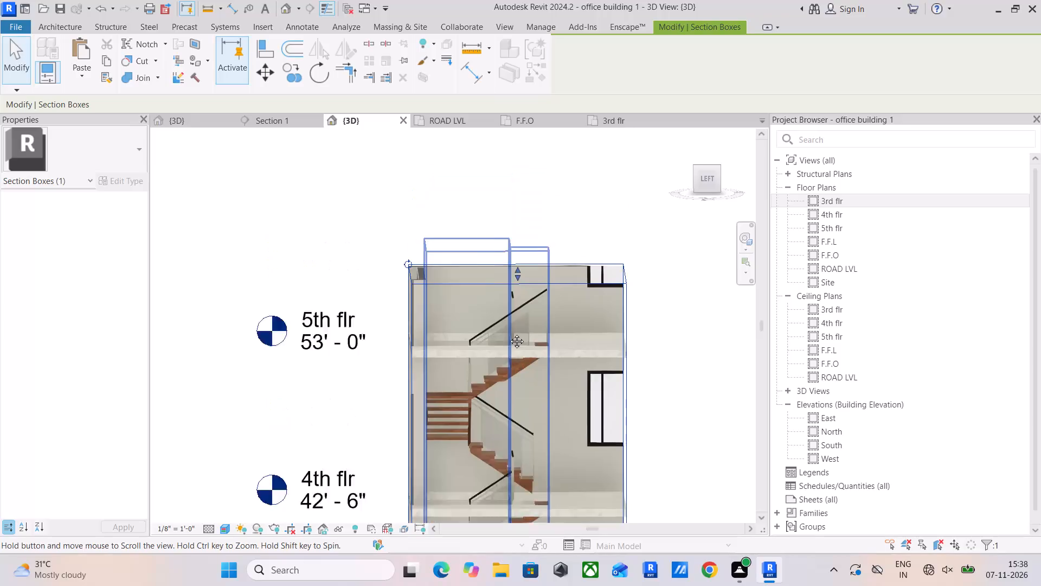
pyautogui.moveTo(509, 333); pyautogui.dragTo(504, 354, button='middle')
# Edit the 5th-floor stair railing's path, shortening its end segment beside the lower flight to 2' 9" so it stops at the cross railing.
pyautogui.scroll(5, 507, 368)
pyautogui.click(539, 324)
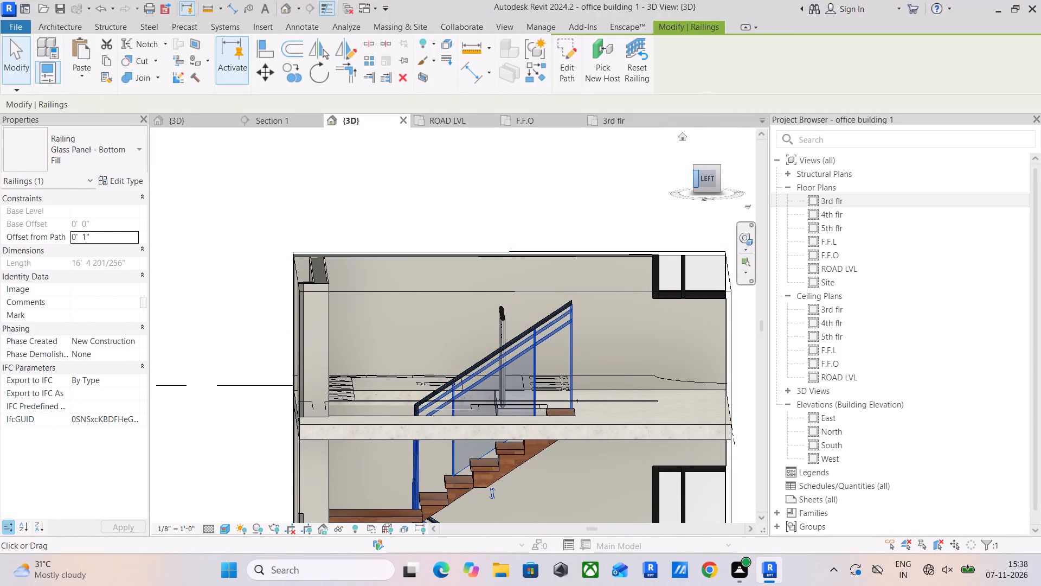
pyautogui.click(699, 176)
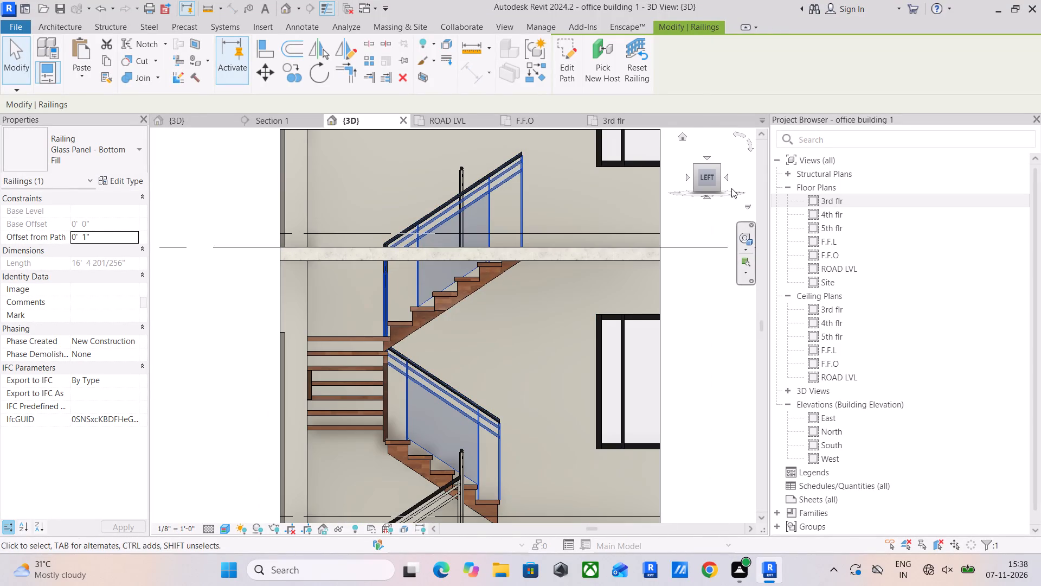
pyautogui.moveTo(713, 184); pyautogui.dragTo(714, 230)
pyautogui.click(705, 170)
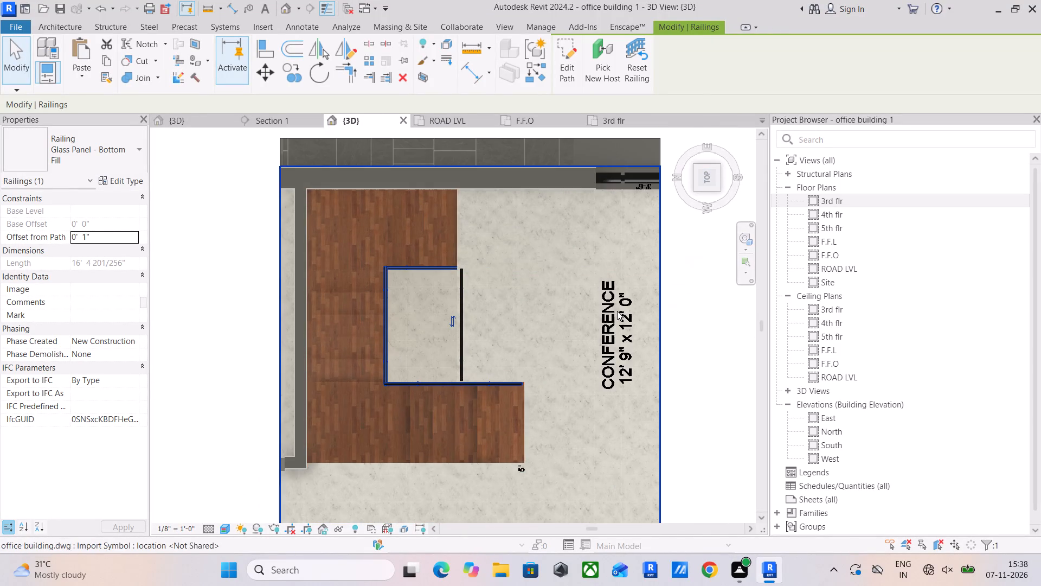
pyautogui.click(570, 56)
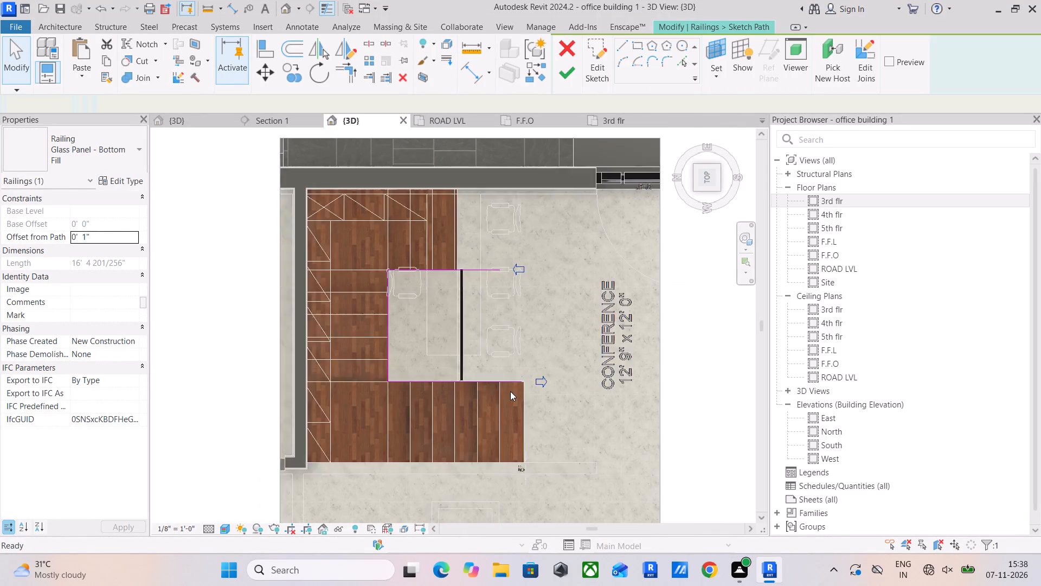
pyautogui.scroll(5, 510, 391)
pyautogui.click(503, 371)
pyautogui.moveTo(533, 370); pyautogui.dragTo(425, 372)
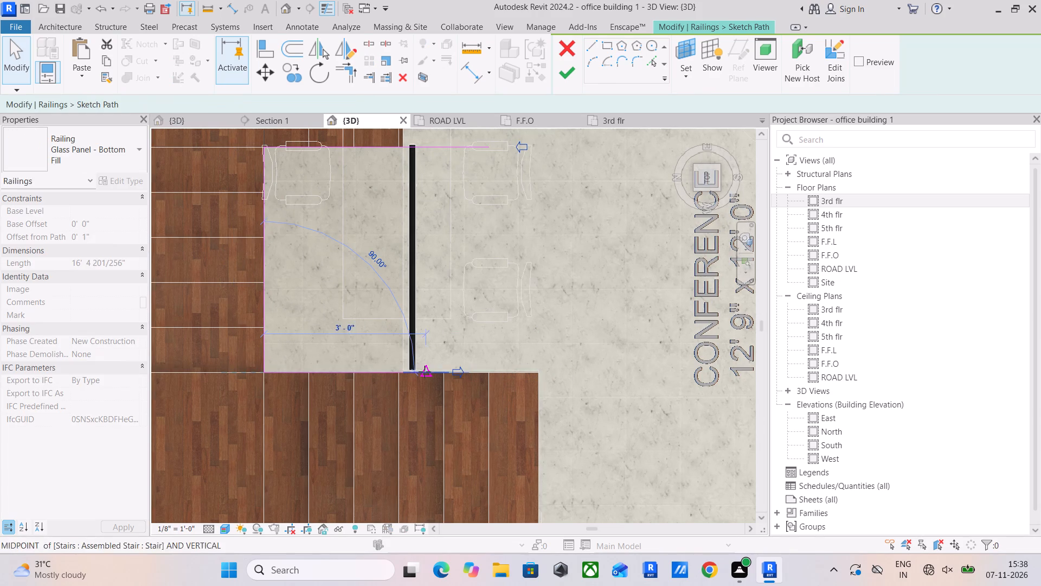
pyautogui.moveTo(425, 372); pyautogui.dragTo(413, 372)
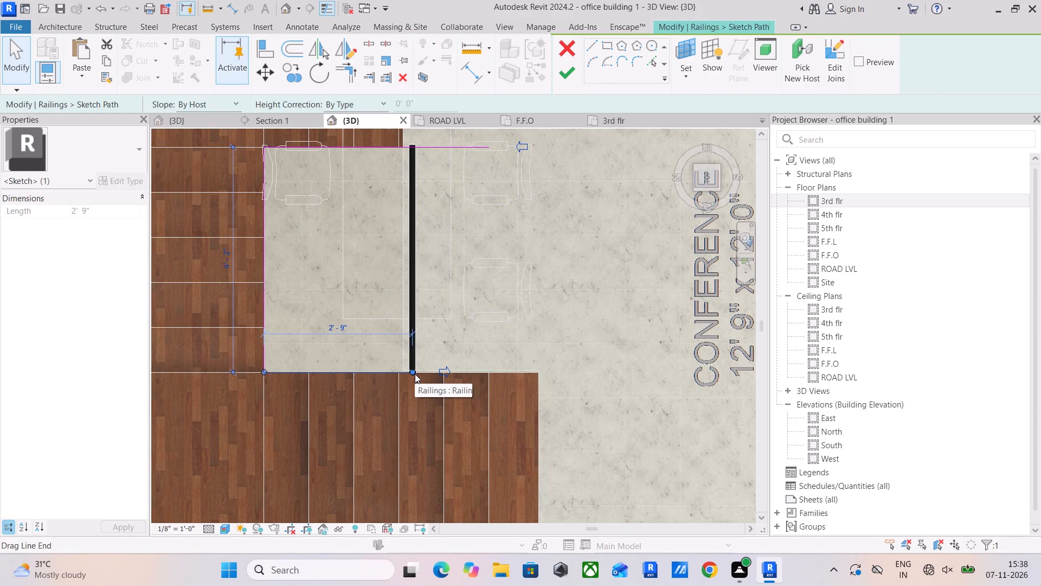
pyautogui.click(564, 78)
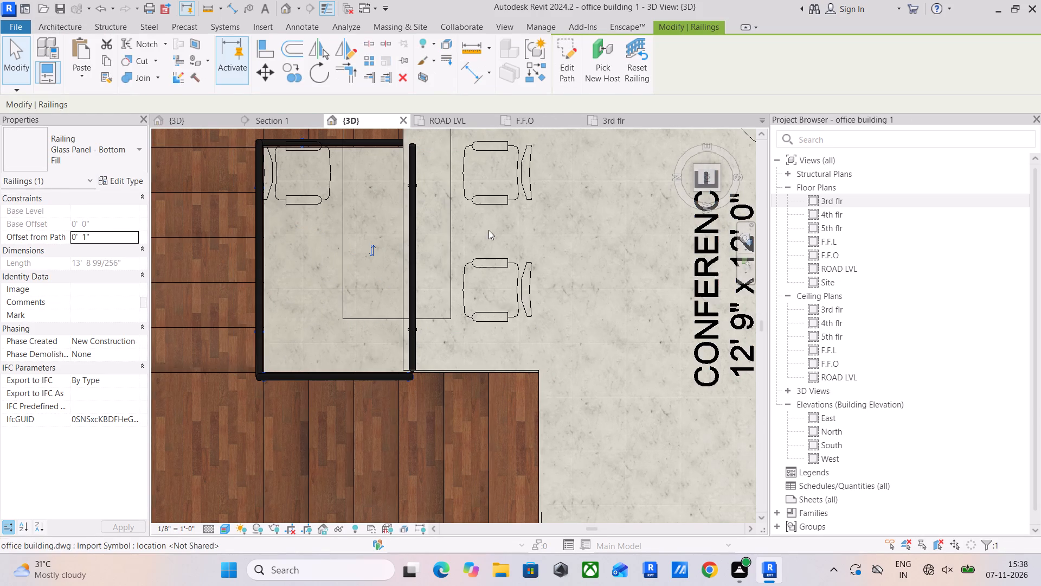
# Examine in 3D the 5th-floor stair railing, its junction with the cross railing, and the flights below.
pyautogui.scroll(-3, 521, 259)
pyautogui.keyDown('shift'); pyautogui.moveTo(523, 269); pyautogui.dragTo(550, 80, button='middle'); pyautogui.keyUp('shift')
pyautogui.moveTo(491, 194); pyautogui.dragTo(479, 274, button='middle')
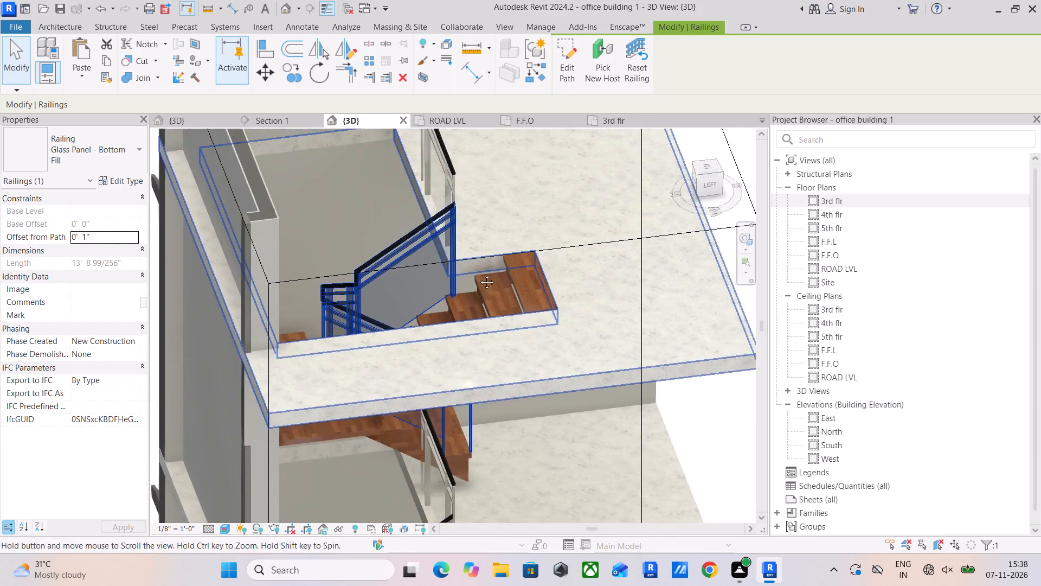
pyautogui.moveTo(479, 274); pyautogui.dragTo(479, 276, button='middle')
pyautogui.scroll(-3, 516, 213)
pyautogui.keyDown('shift'); pyautogui.moveTo(500, 245); pyautogui.dragTo(279, 183, button='middle'); pyautogui.keyUp('shift')
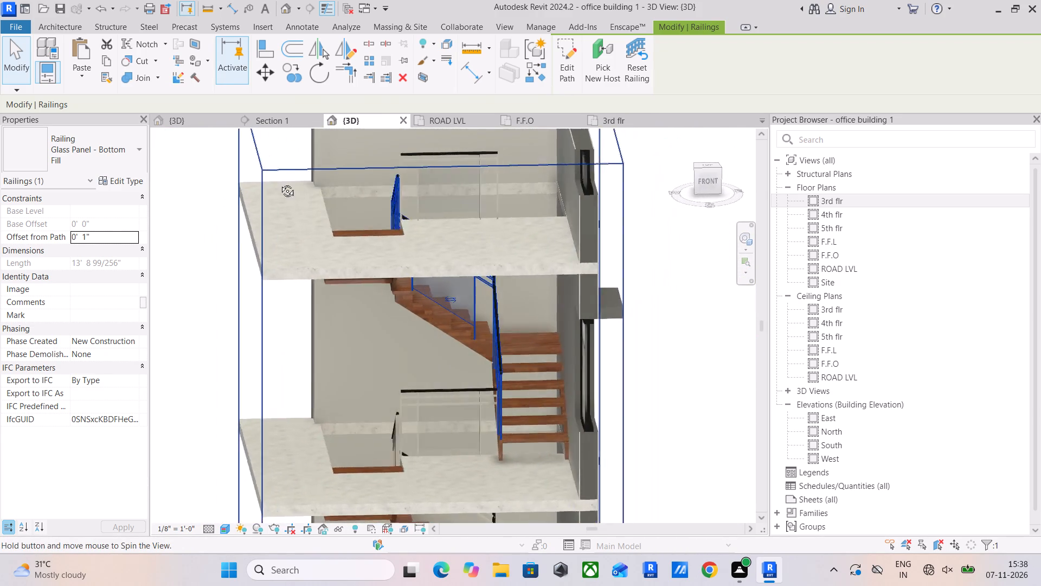
pyautogui.keyDown('shift'); pyautogui.moveTo(279, 183); pyautogui.dragTo(273, 183, button='middle'); pyautogui.keyUp('shift')
pyautogui.moveTo(283, 209); pyautogui.dragTo(394, 136, button='middle')
# Examine the whole stairwell in 3D from the 5th floor down to the ground floor, checking the railings at each opening.
pyautogui.click(281, 252)
pyautogui.scroll(-4, 290, 273)
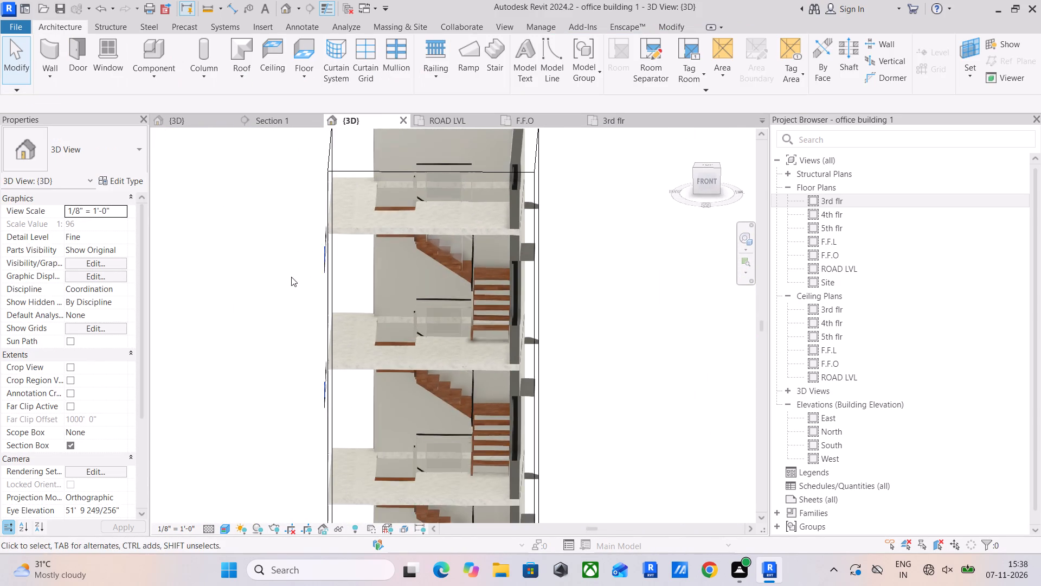
pyautogui.keyDown('shift'); pyautogui.moveTo(291, 277); pyautogui.dragTo(541, 250, button='middle'); pyautogui.keyUp('shift')
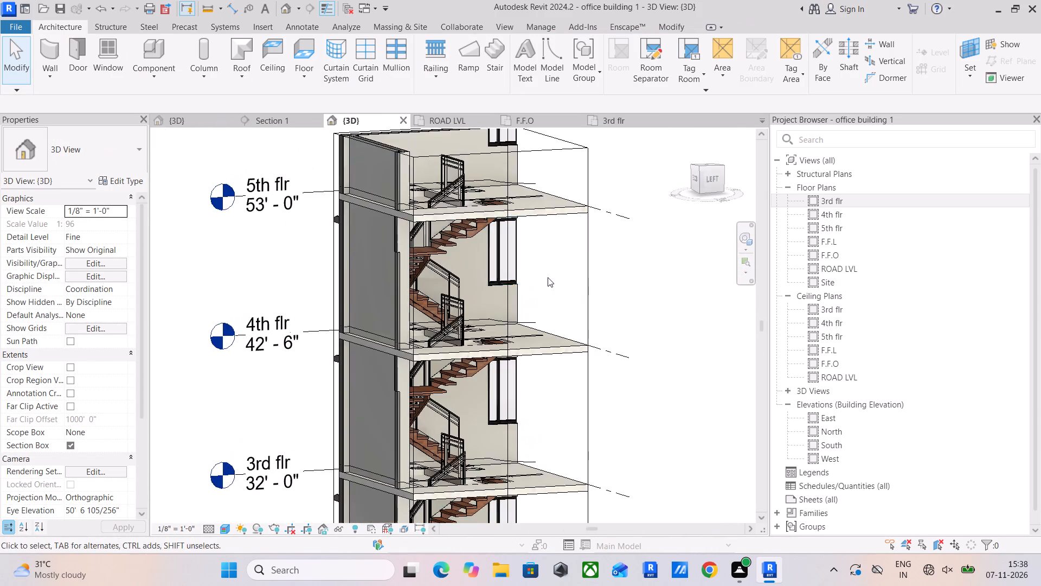
pyautogui.scroll(-4, 548, 277)
pyautogui.moveTo(548, 278); pyautogui.dragTo(486, 171, button='middle')
pyautogui.scroll(1, 486, 170)
pyautogui.scroll(-4, 485, 200)
pyautogui.keyDown('shift'); pyautogui.moveTo(523, 251); pyautogui.dragTo(430, 265, button='middle'); pyautogui.keyUp('shift')
pyautogui.scroll(4, 473, 388)
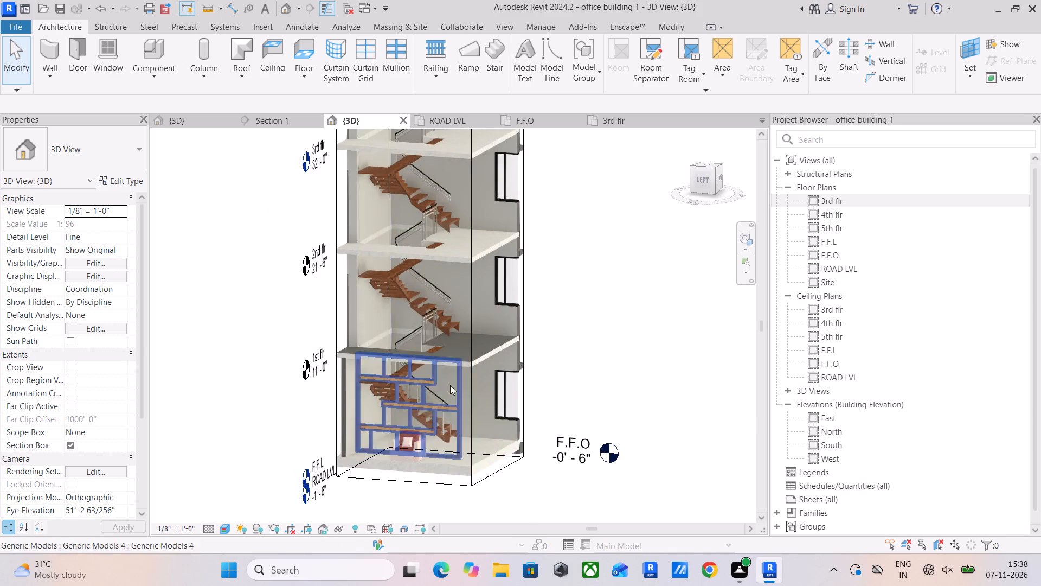
pyautogui.scroll(2, 450, 385)
pyautogui.moveTo(431, 397); pyautogui.dragTo(472, 295, button='middle')
pyautogui.keyDown('shift'); pyautogui.moveTo(514, 313); pyautogui.dragTo(399, 332, button='middle'); pyautogui.keyUp('shift')
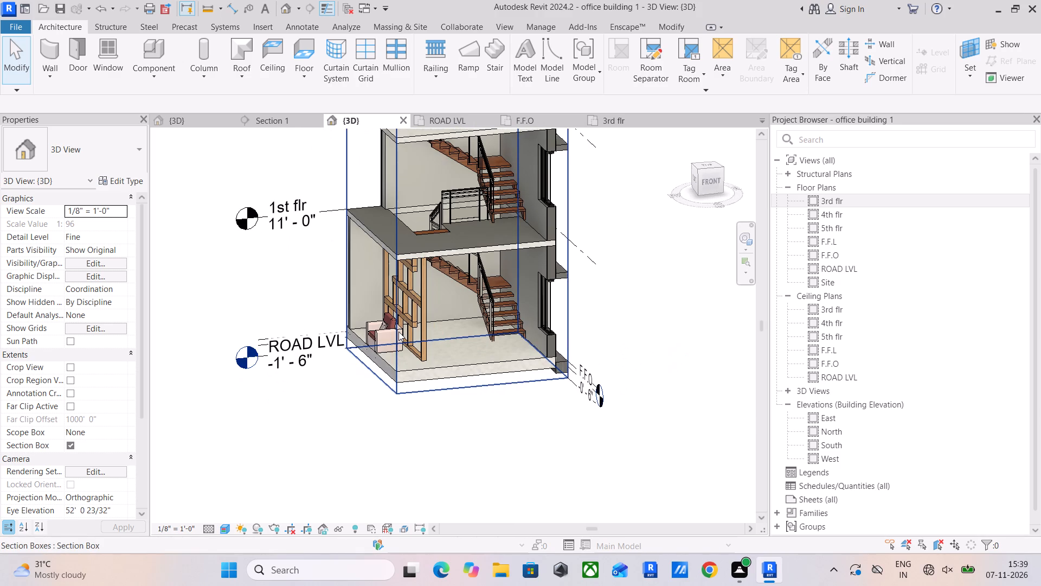
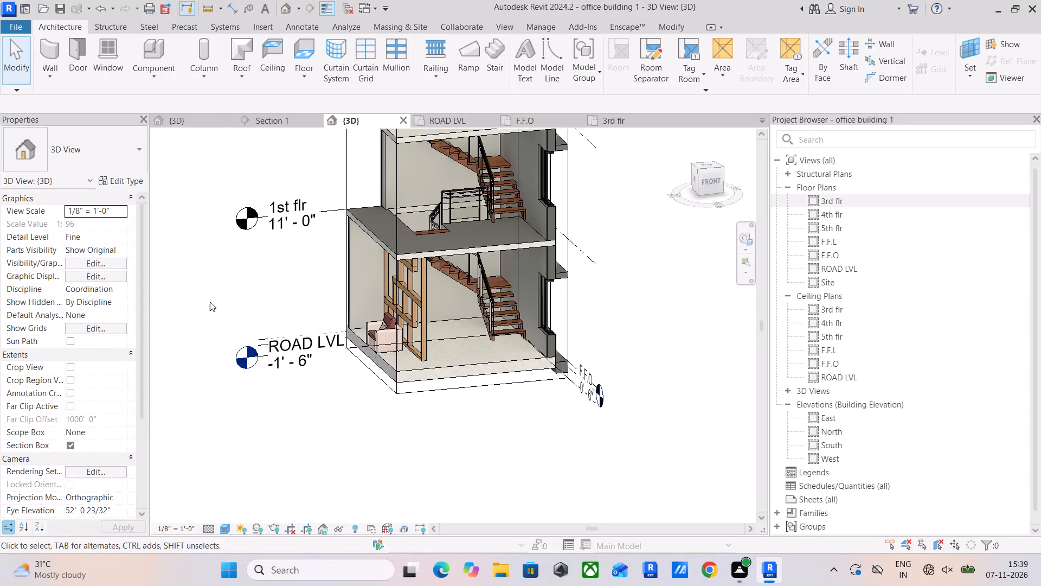
# Turn off the section box in the 3D view so the whole building is displayed.
pyautogui.scroll(-3, 372, 256)
pyautogui.moveTo(418, 266); pyautogui.dragTo(436, 307, button='middle')
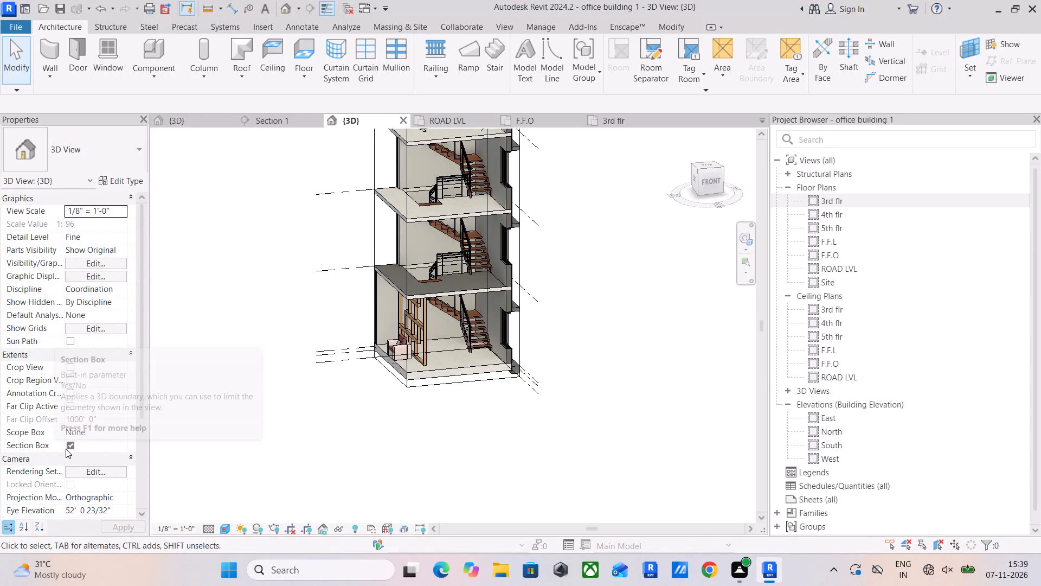
pyautogui.click(68, 444)
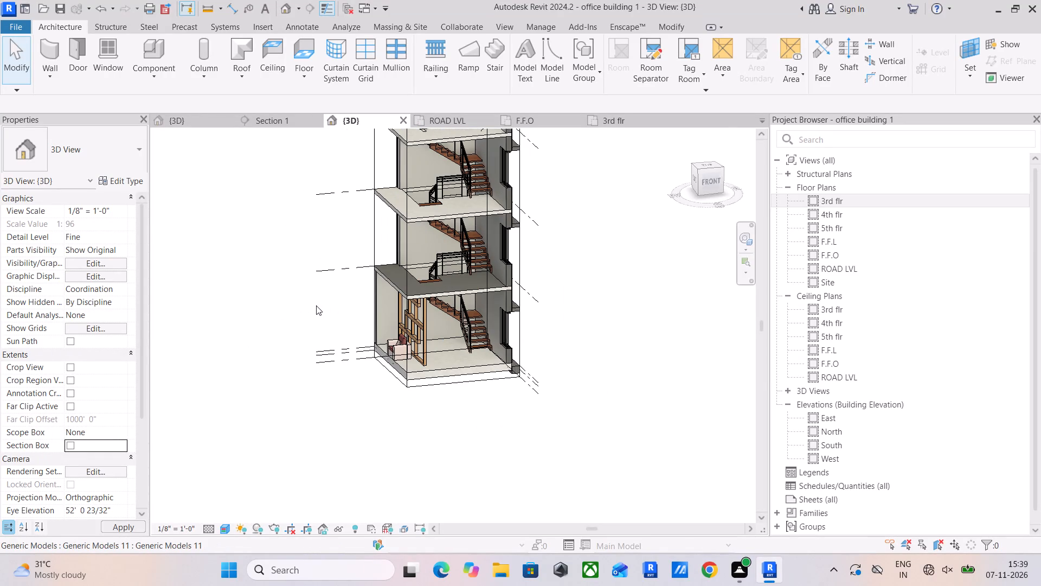
# Examine the building's exterior in 3D, including the front facade, side walls, windows and the slab projecting above the entrance.
pyautogui.scroll(-4, 594, 369)
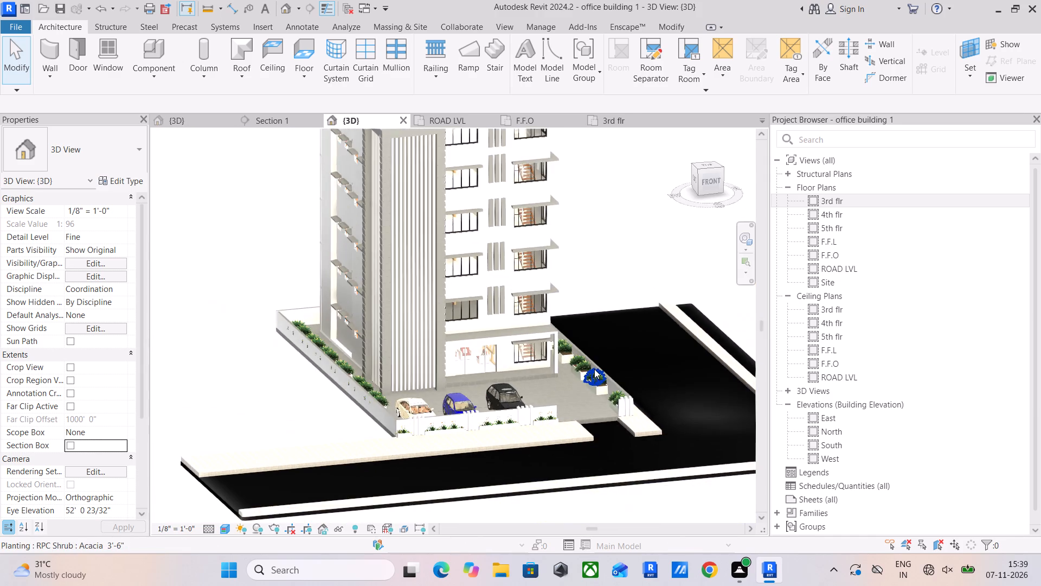
pyautogui.keyDown('shift'); pyautogui.moveTo(530, 332); pyautogui.dragTo(356, 315, button='middle'); pyautogui.keyUp('shift')
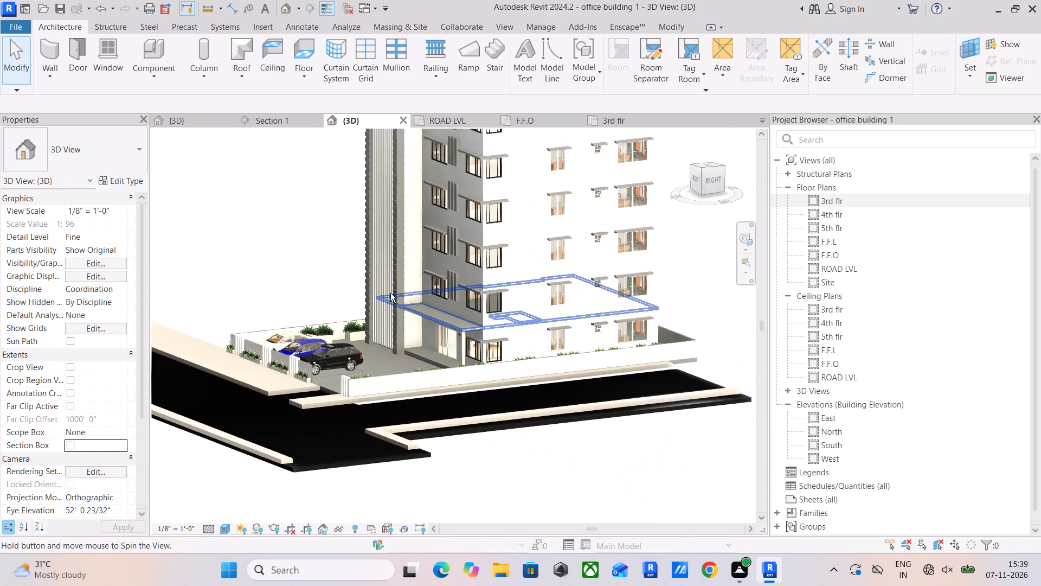
pyautogui.keyDown('shift'); pyautogui.moveTo(473, 347); pyautogui.dragTo(548, 329, button='middle'); pyautogui.keyUp('shift')
pyautogui.scroll(5, 518, 328)
pyautogui.moveTo(479, 318); pyautogui.dragTo(489, 336, button='middle')
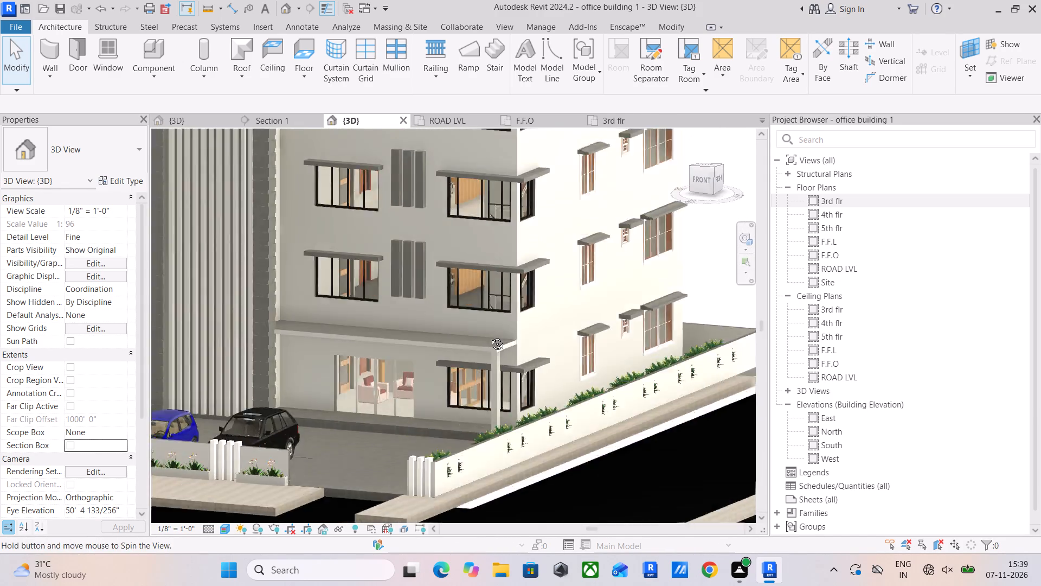
pyautogui.moveTo(489, 336); pyautogui.dragTo(555, 336, button='middle')
pyautogui.scroll(9, 544, 266)
pyautogui.moveTo(531, 336); pyautogui.dragTo(517, 351, button='middle')
pyautogui.keyDown('shift'); pyautogui.moveTo(517, 351); pyautogui.dragTo(579, 343, button='middle'); pyautogui.keyUp('shift')
pyautogui.moveTo(579, 343); pyautogui.dragTo(392, 350, button='middle')
pyautogui.scroll(-1, 439, 340)
pyautogui.moveTo(466, 351); pyautogui.dragTo(443, 366, button='middle')
pyautogui.scroll(-2, 442, 361)
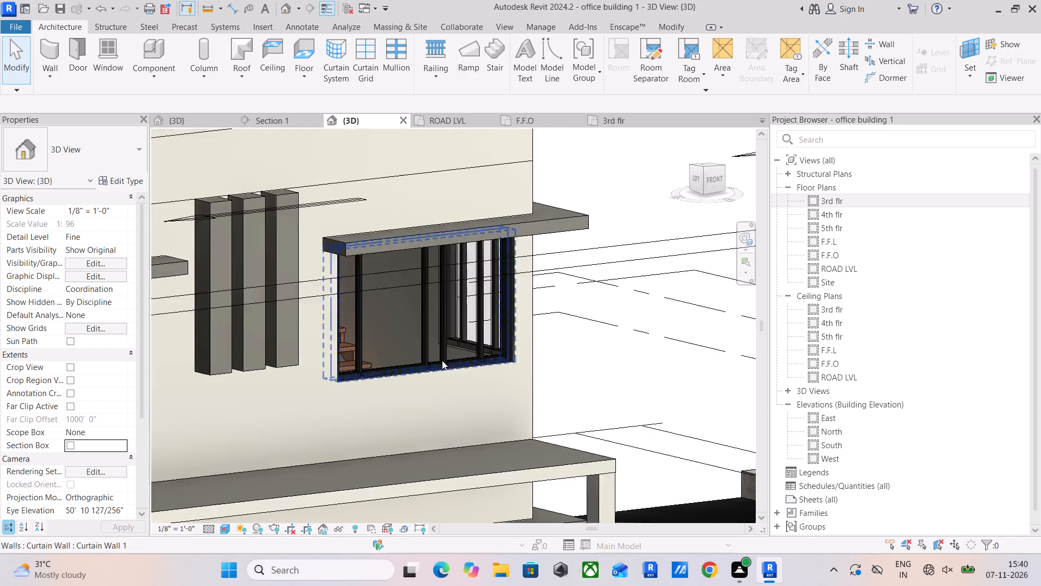
pyautogui.moveTo(442, 360); pyautogui.dragTo(458, 294, button='middle')
pyautogui.moveTo(471, 344); pyautogui.dragTo(478, 267, button='middle')
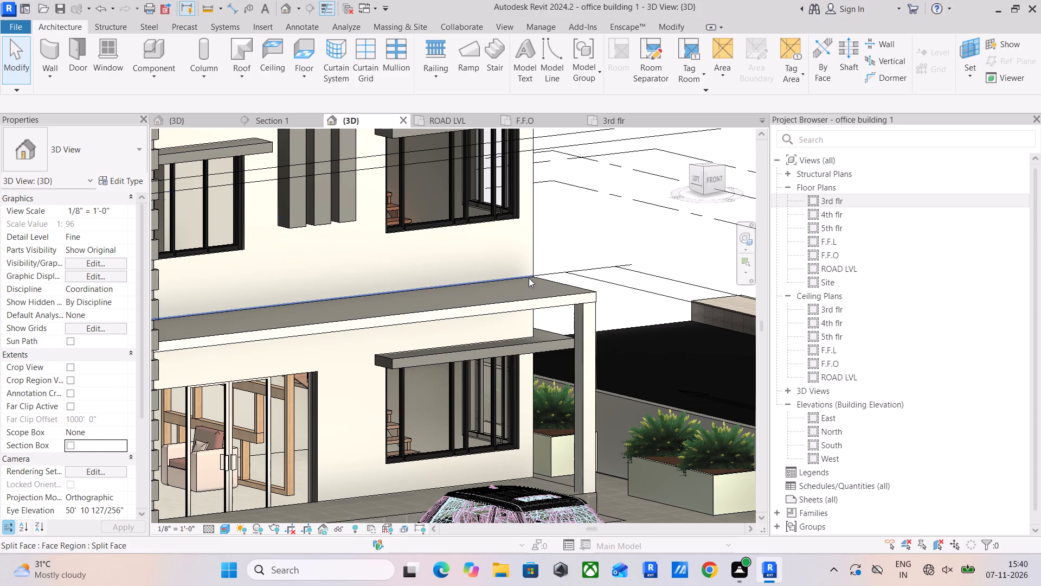
pyautogui.scroll(-2, 543, 279)
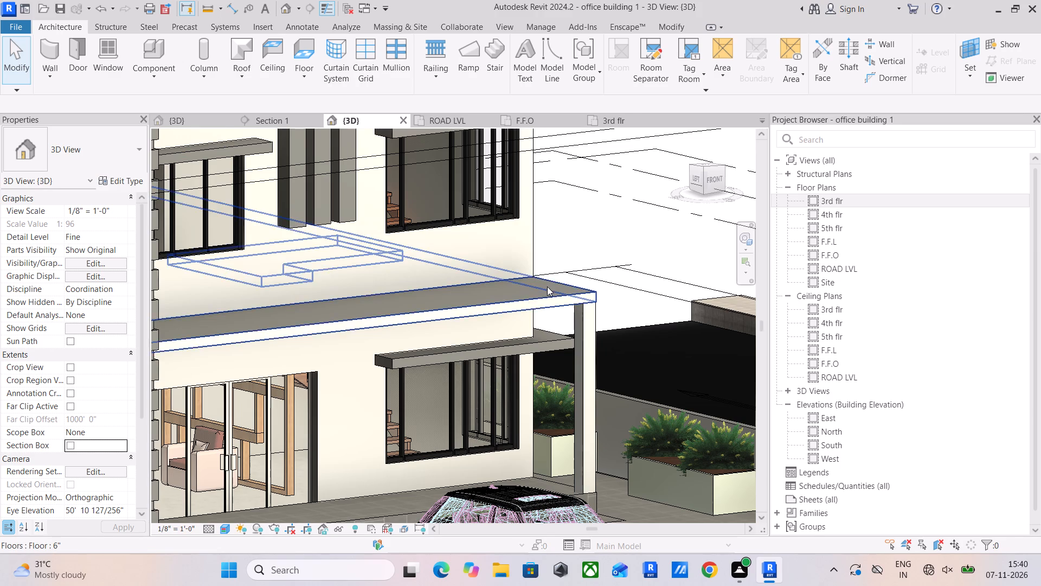
pyautogui.scroll(-1, 547, 286)
pyautogui.keyDown('shift'); pyautogui.moveTo(589, 300); pyautogui.dragTo(491, 338, button='middle'); pyautogui.keyUp('shift')
pyautogui.moveTo(481, 327); pyautogui.dragTo(608, 212, button='middle')
pyautogui.scroll(-2, 616, 225)
pyautogui.keyDown('shift'); pyautogui.moveTo(609, 246); pyautogui.dragTo(503, 266, button='middle'); pyautogui.keyUp('shift')
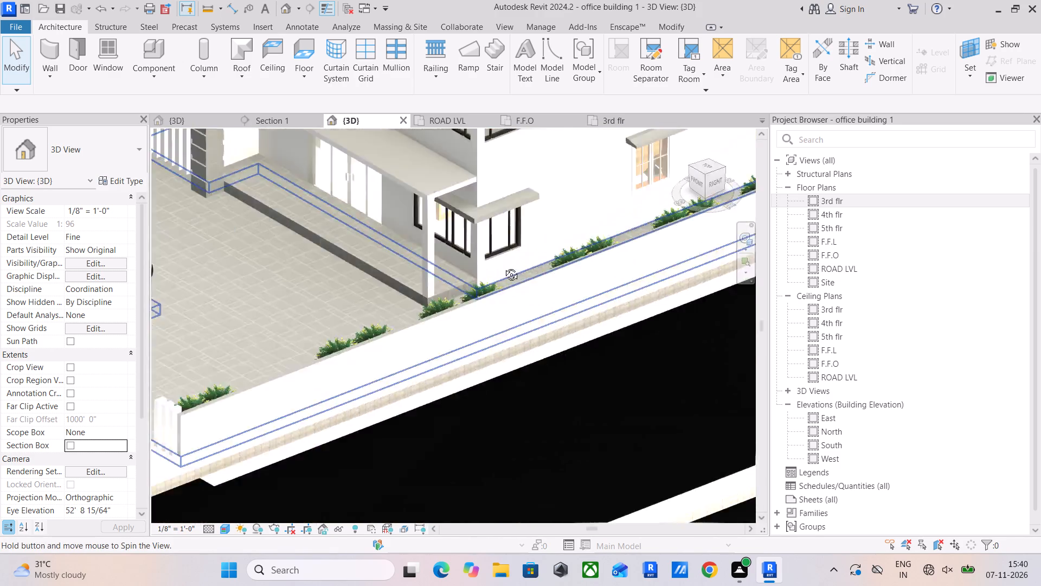
pyautogui.keyDown('shift'); pyautogui.moveTo(503, 266); pyautogui.dragTo(496, 209, button='middle'); pyautogui.keyUp('shift')
pyautogui.moveTo(474, 231); pyautogui.dragTo(499, 392, button='middle')
pyautogui.scroll(-3, 440, 331)
pyautogui.moveTo(443, 330); pyautogui.dragTo(439, 369, button='middle')
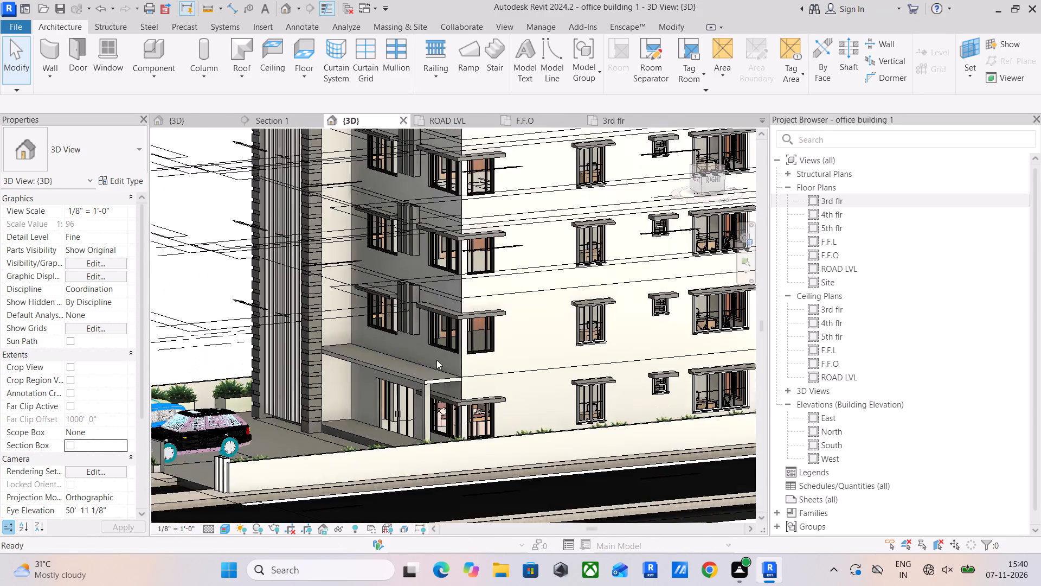
pyautogui.keyDown('shift'); pyautogui.moveTo(436, 360); pyautogui.dragTo(634, 355, button='middle'); pyautogui.keyUp('shift')
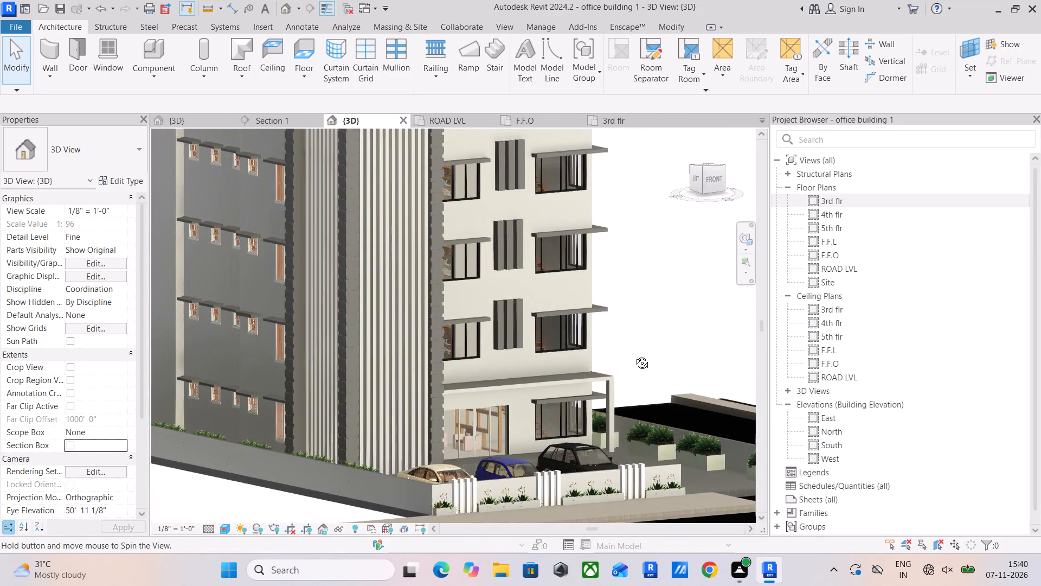
pyautogui.keyDown('shift'); pyautogui.moveTo(634, 355); pyautogui.dragTo(667, 361, button='middle'); pyautogui.keyUp('shift')
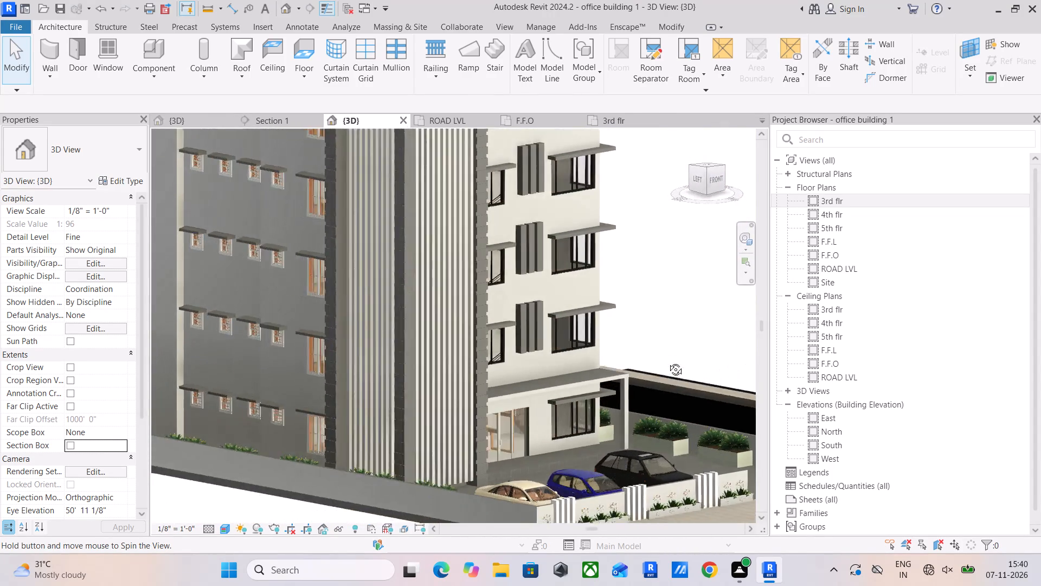
pyautogui.keyDown('shift'); pyautogui.moveTo(667, 361); pyautogui.dragTo(608, 402, button='middle'); pyautogui.keyUp('shift')
pyautogui.scroll(5, 433, 358)
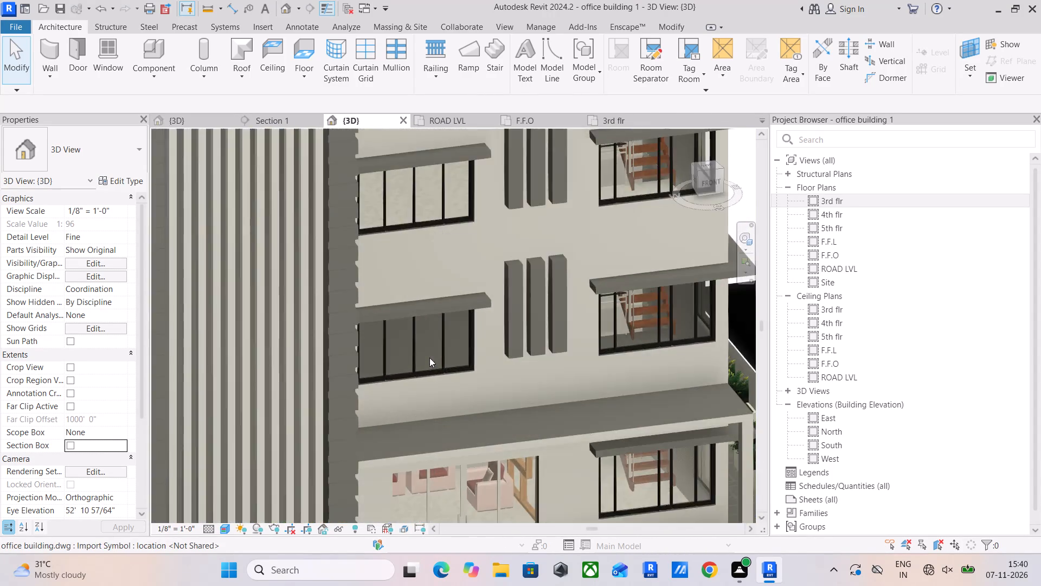
pyautogui.scroll(5, 429, 358)
pyautogui.moveTo(474, 456); pyautogui.dragTo(470, 324, button='middle')
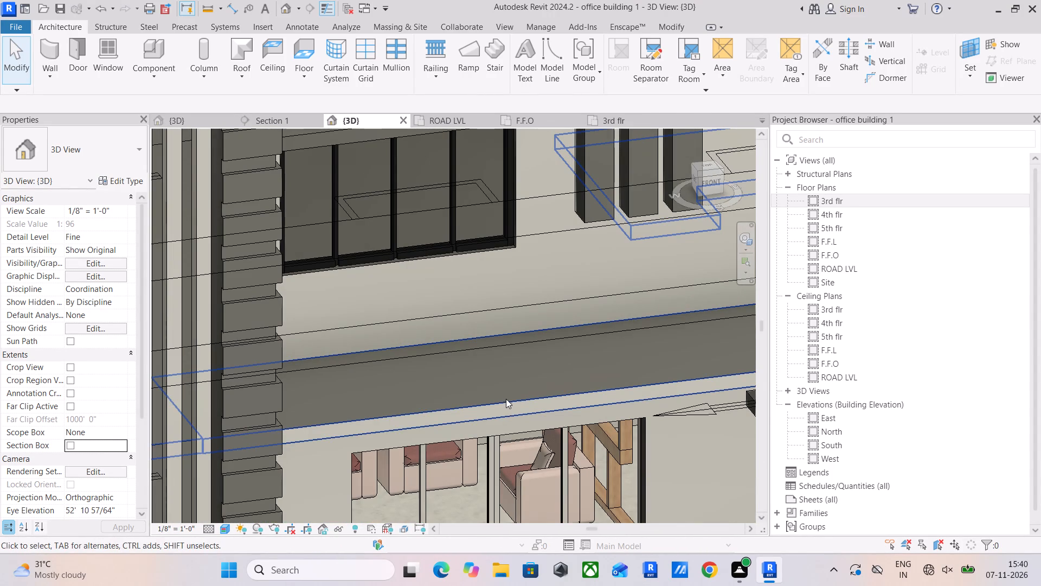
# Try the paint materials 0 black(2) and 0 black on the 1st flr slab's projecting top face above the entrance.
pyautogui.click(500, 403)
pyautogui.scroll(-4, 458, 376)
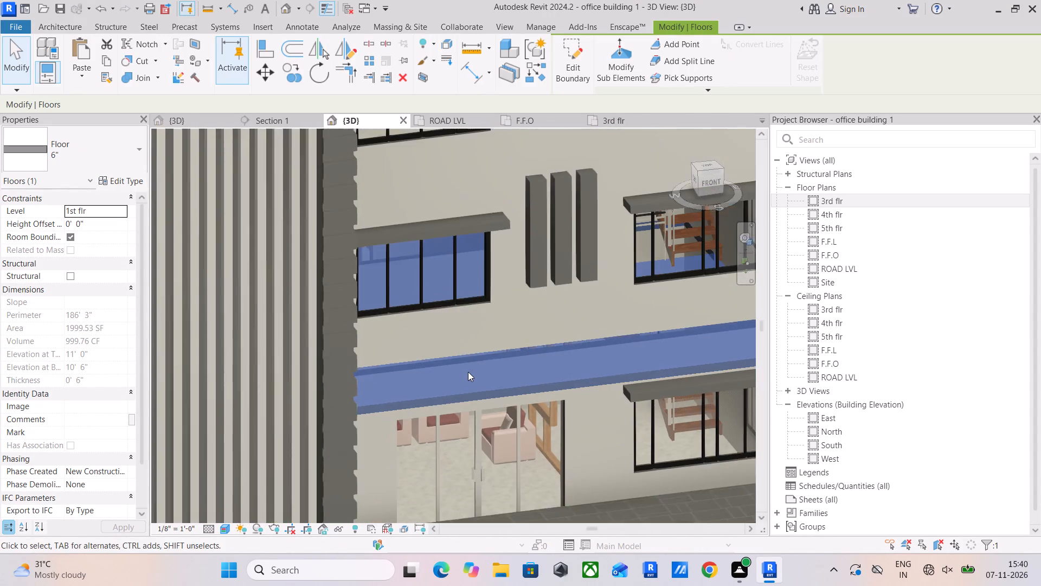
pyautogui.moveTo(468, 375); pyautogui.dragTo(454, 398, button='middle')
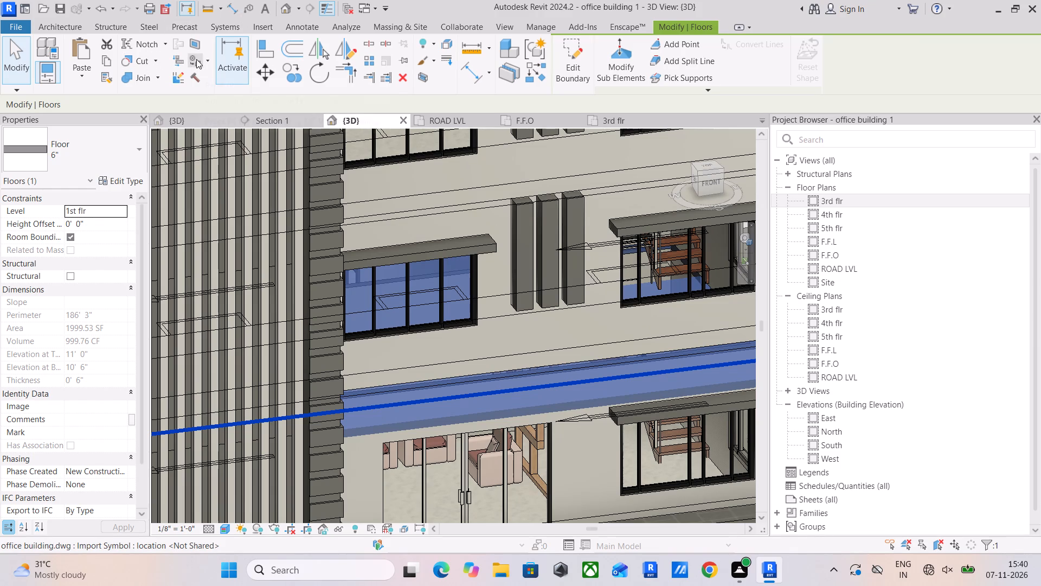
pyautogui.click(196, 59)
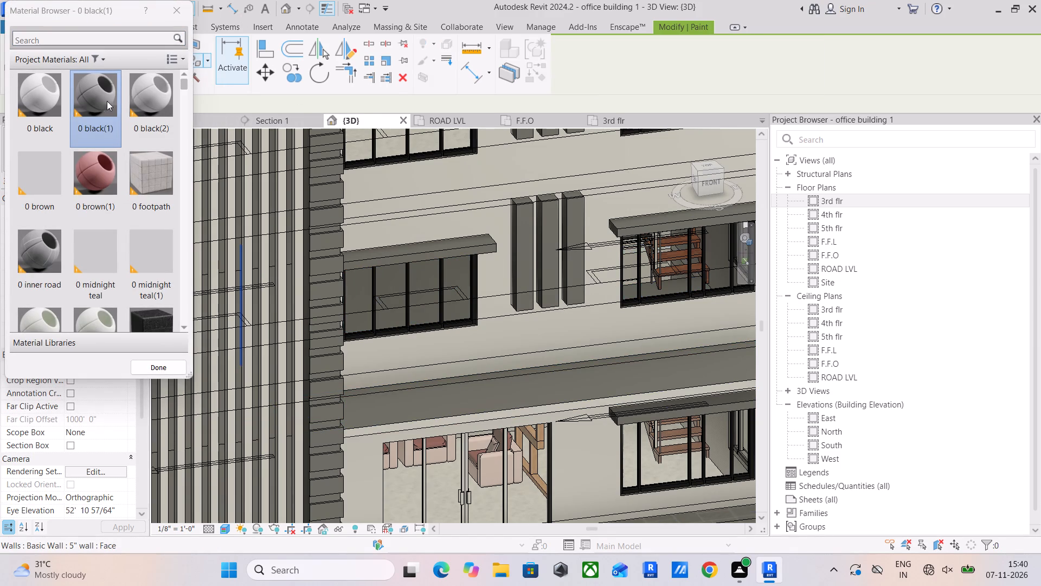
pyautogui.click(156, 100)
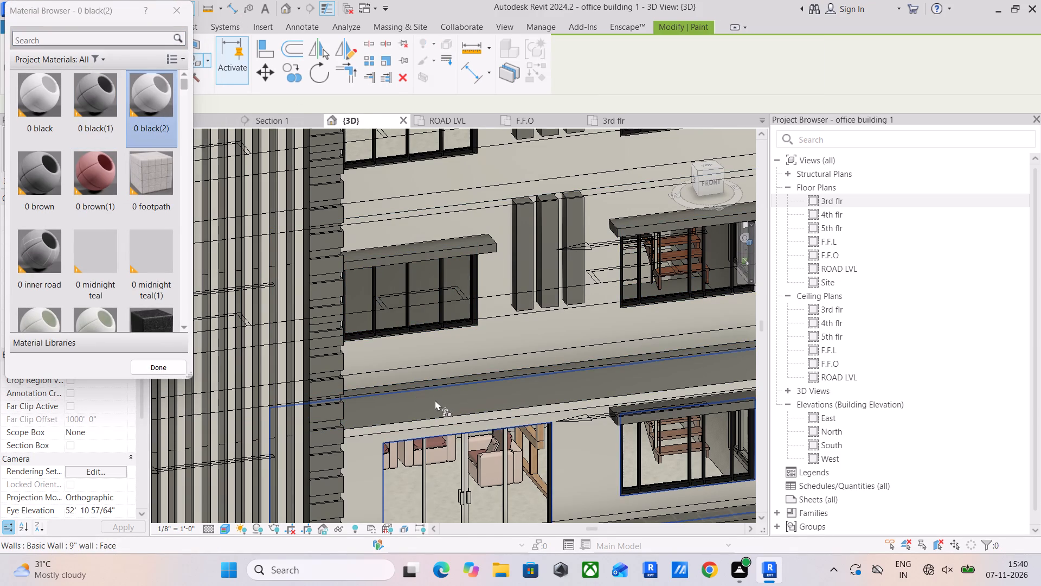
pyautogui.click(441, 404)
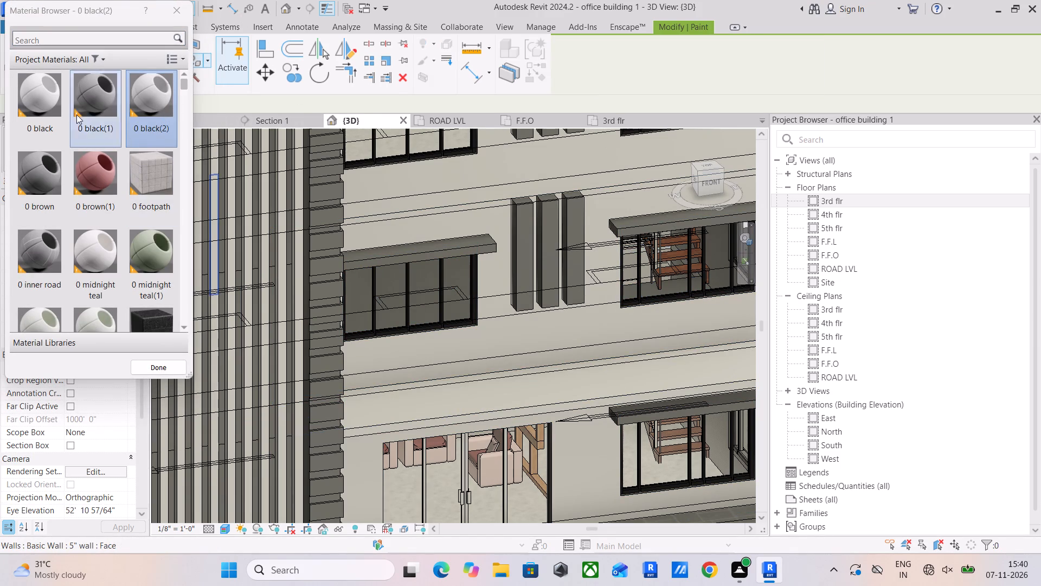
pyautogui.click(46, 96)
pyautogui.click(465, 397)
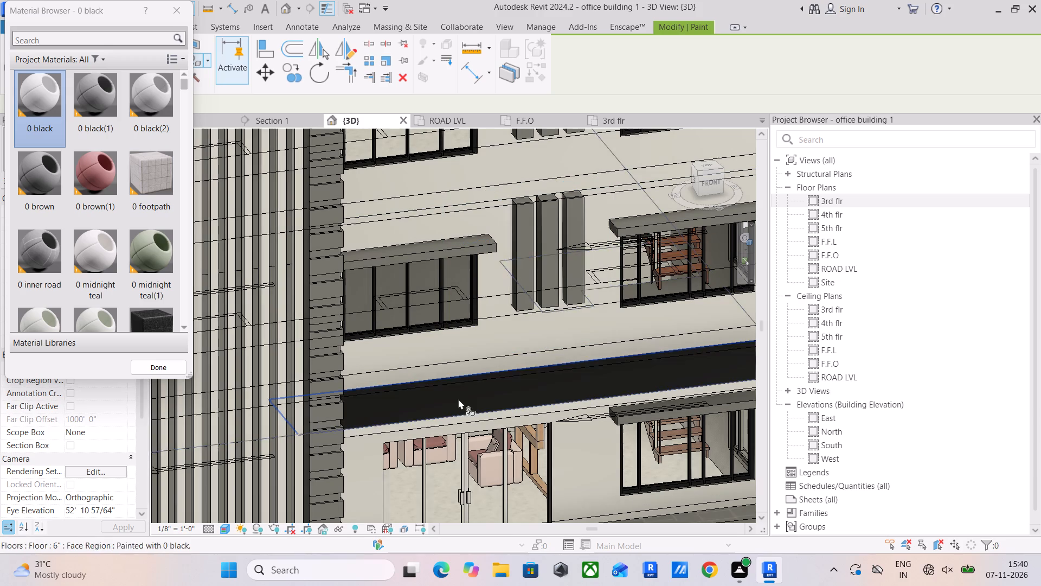
# Paint the 1st flr slab's projecting top face above the entrance with 0 black(1).
pyautogui.click(97, 96)
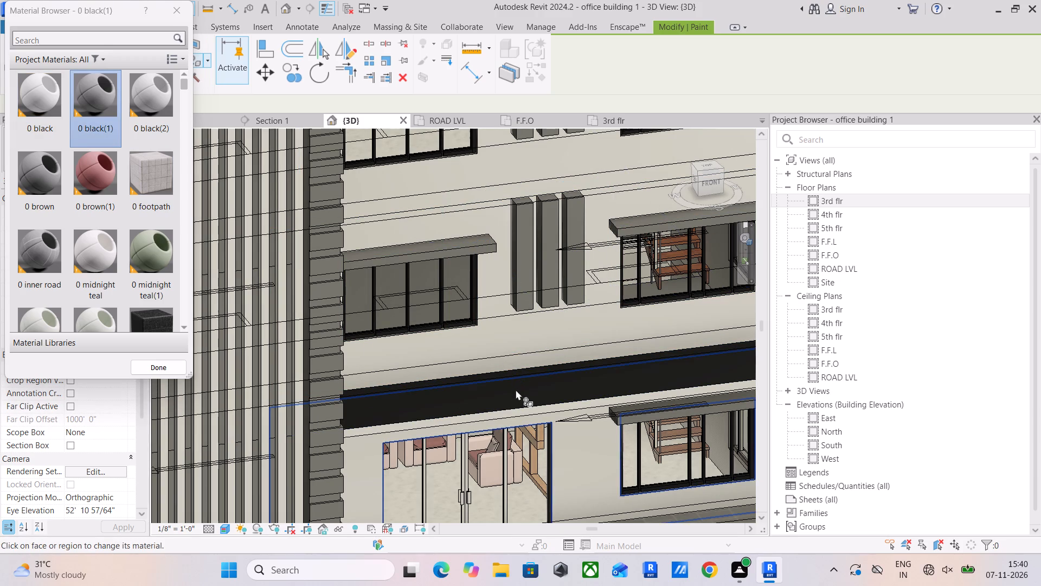
pyautogui.click(516, 397)
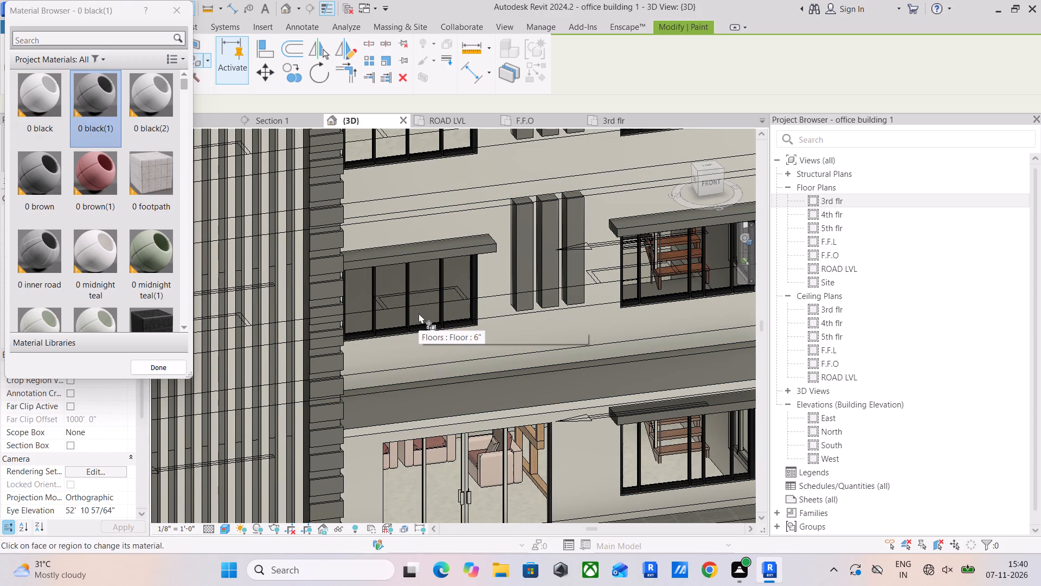
pyautogui.press('Escape')
pyautogui.press('Escape')
pyautogui.press('Escape')
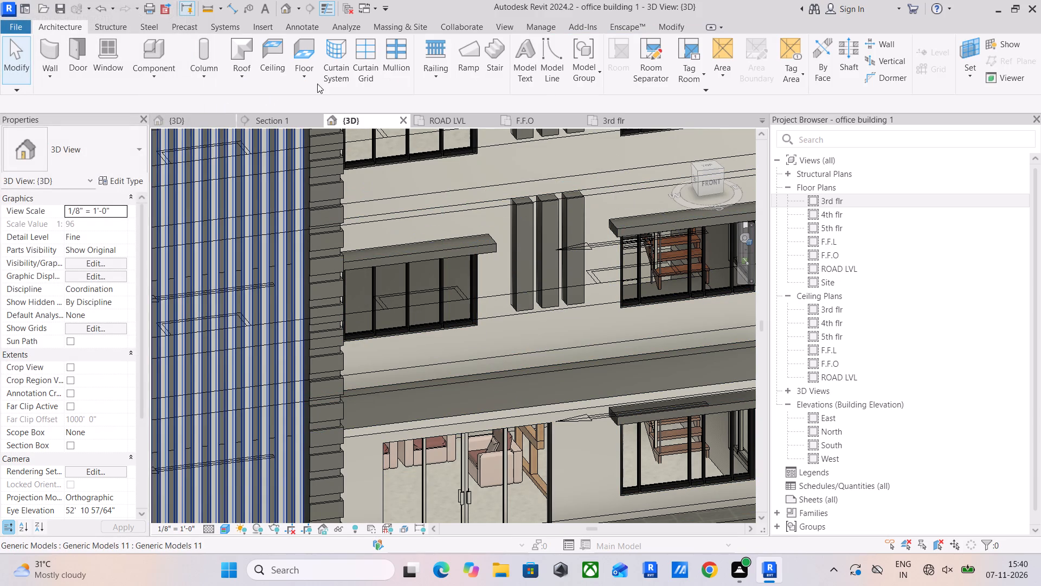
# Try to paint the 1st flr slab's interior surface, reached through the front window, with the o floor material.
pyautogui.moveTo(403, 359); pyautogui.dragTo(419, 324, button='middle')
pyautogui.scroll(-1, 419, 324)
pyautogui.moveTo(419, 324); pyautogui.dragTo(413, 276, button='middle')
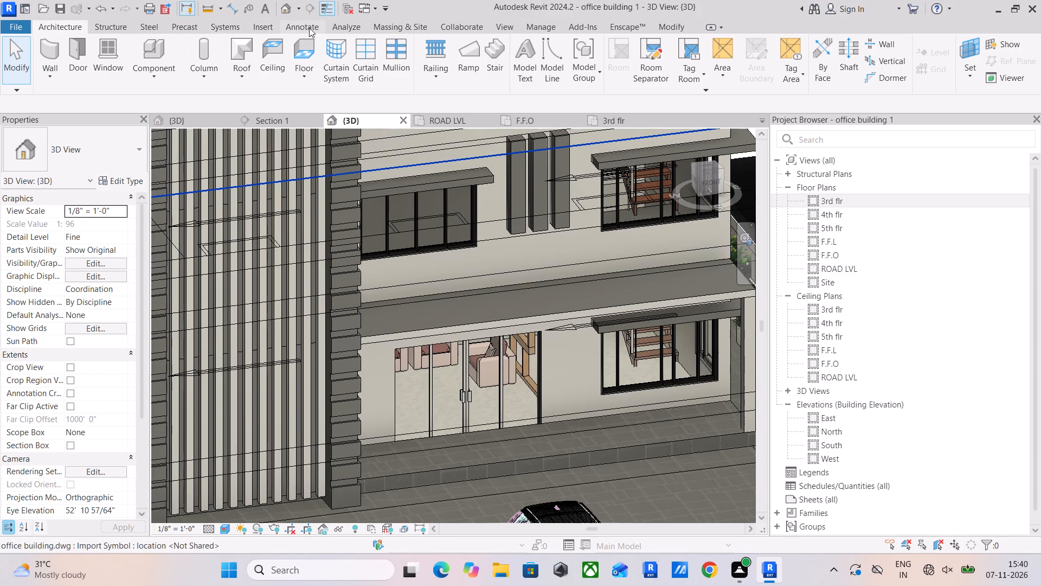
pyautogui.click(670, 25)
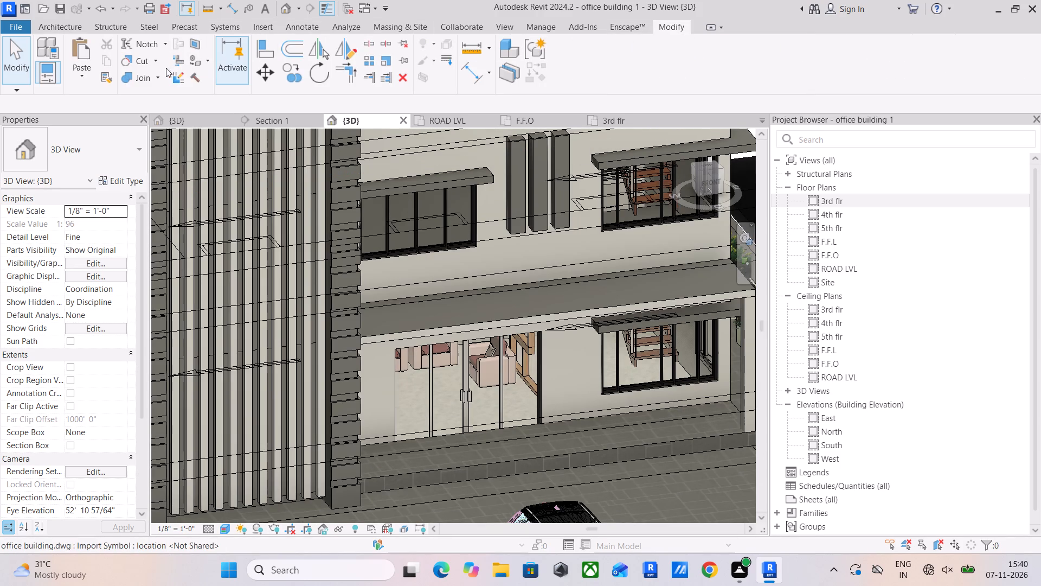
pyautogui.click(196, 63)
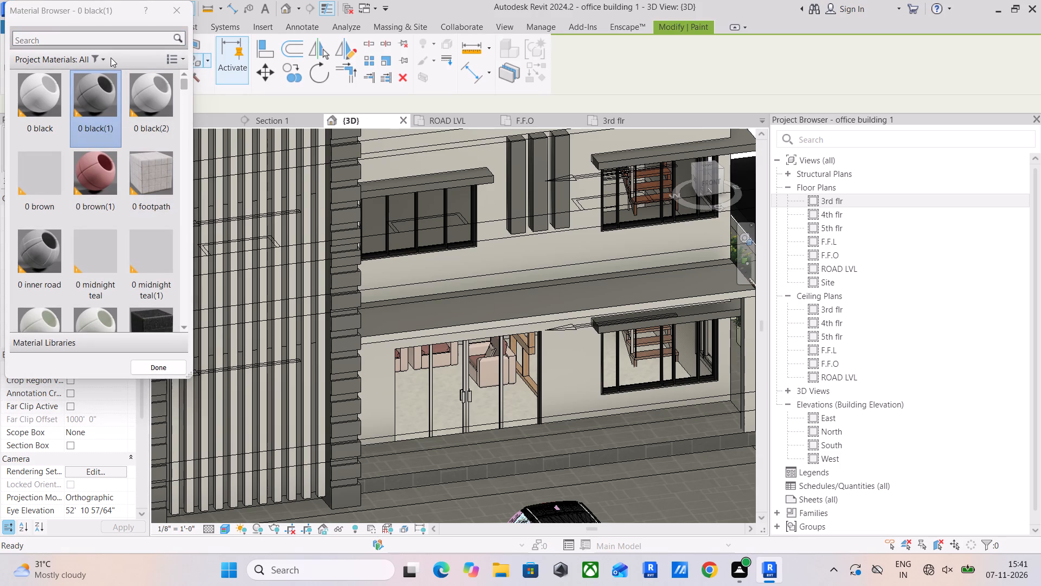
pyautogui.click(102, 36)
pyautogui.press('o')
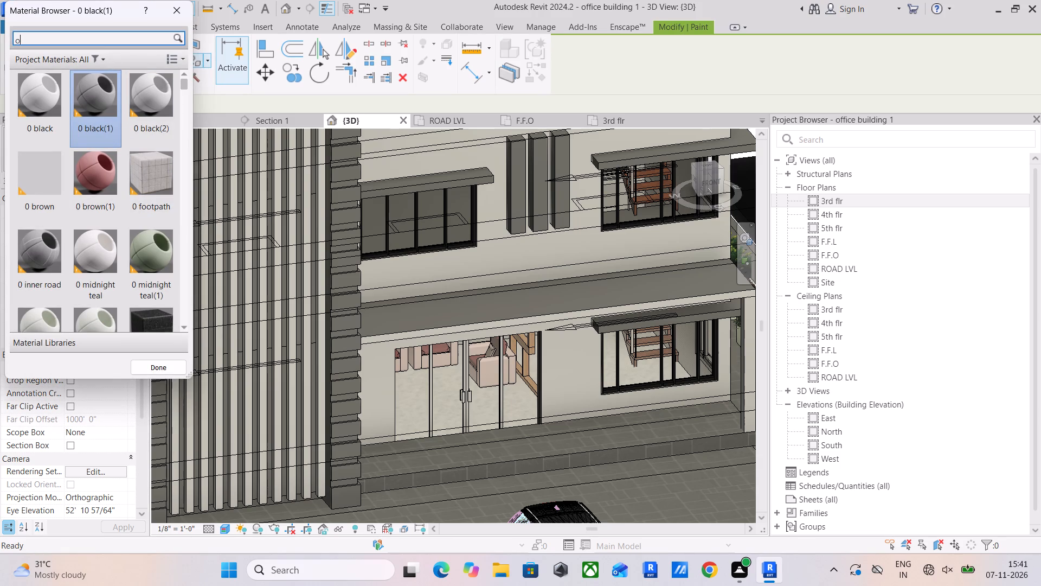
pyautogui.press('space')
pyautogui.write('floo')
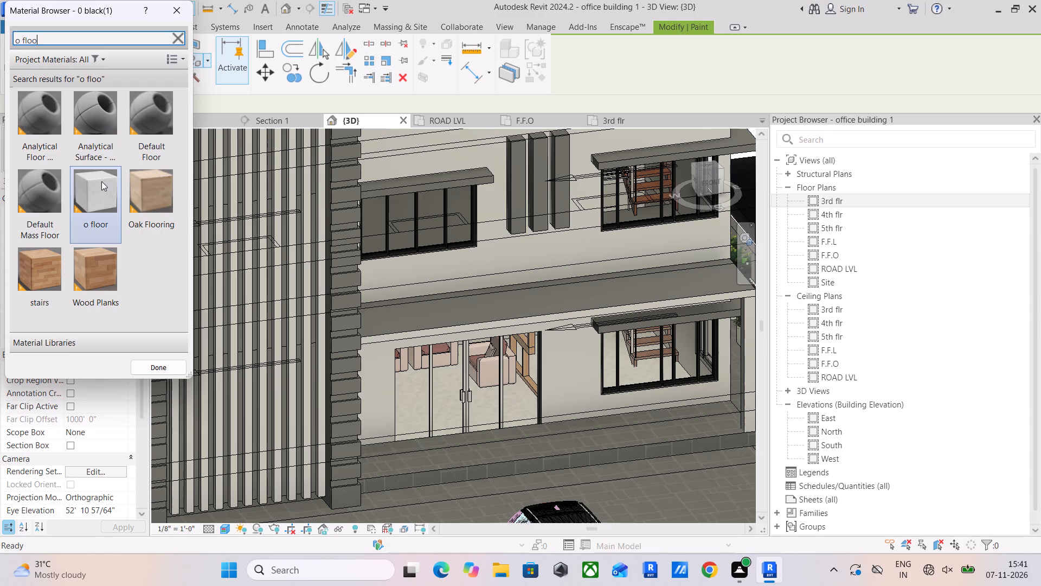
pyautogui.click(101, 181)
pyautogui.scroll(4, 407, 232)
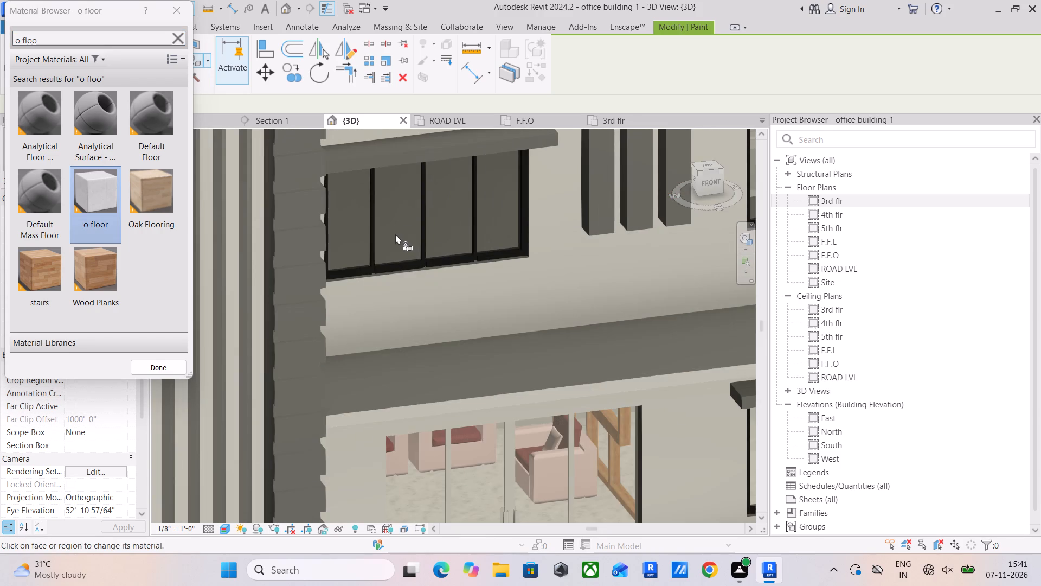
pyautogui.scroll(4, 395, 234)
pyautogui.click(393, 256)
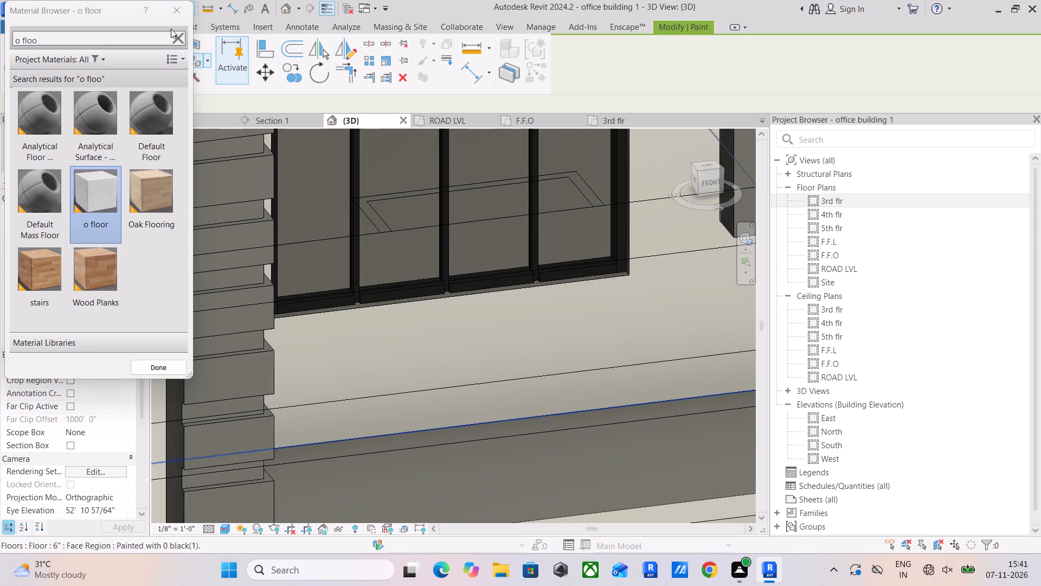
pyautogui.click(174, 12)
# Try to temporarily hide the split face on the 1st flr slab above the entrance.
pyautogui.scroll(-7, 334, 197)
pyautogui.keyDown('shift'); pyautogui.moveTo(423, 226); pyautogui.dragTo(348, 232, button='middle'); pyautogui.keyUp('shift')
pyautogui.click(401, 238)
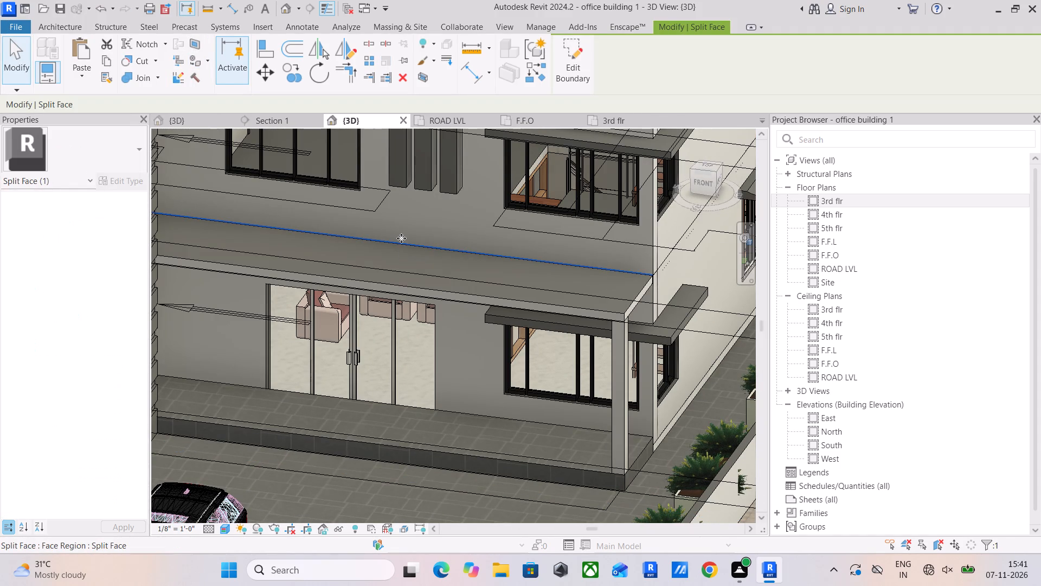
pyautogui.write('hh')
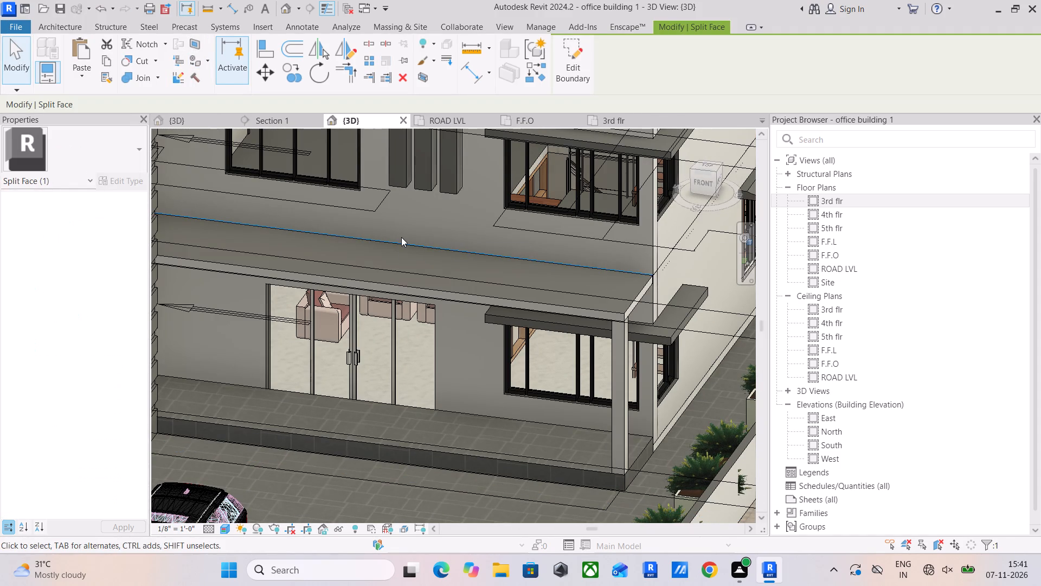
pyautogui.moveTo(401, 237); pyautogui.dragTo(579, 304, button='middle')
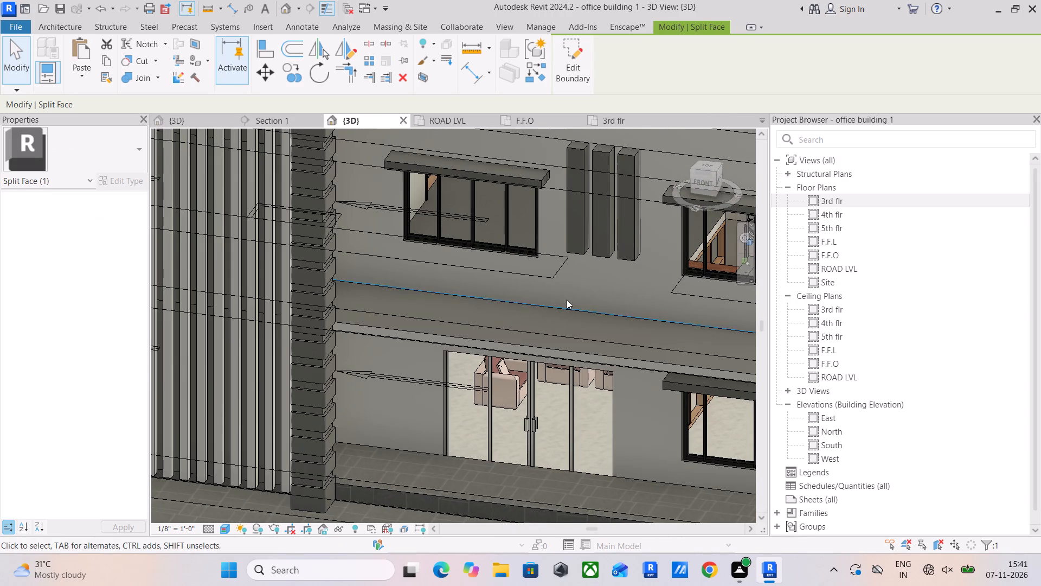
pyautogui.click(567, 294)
# Temporarily hide the front 9" wall on the 1st flr, above the entrance projection.
pyautogui.scroll(-4, 567, 294)
pyautogui.moveTo(567, 294); pyautogui.dragTo(528, 324, button='middle')
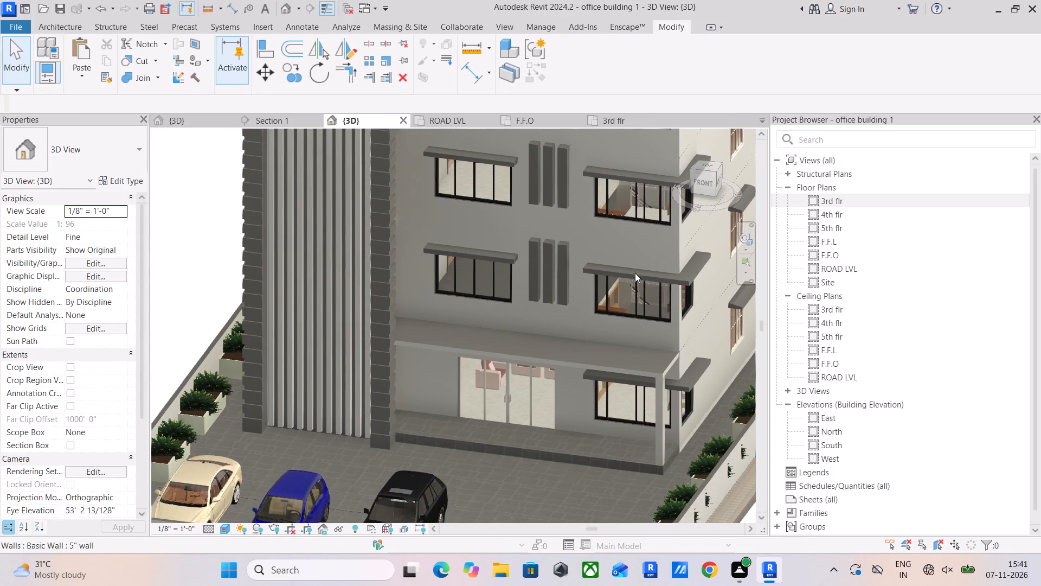
pyautogui.click(674, 260)
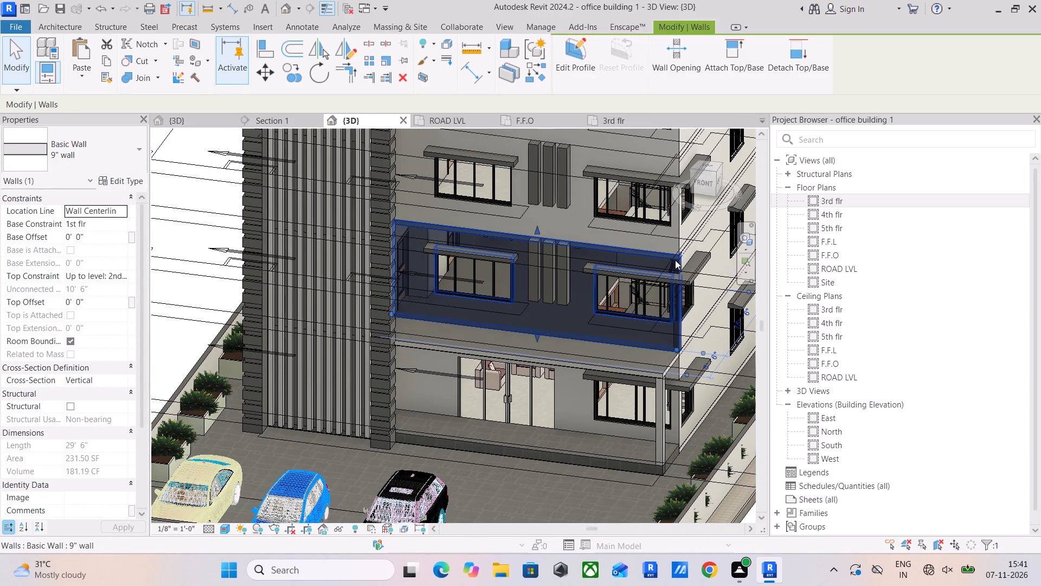
pyautogui.press('h')
pyautogui.press('h')
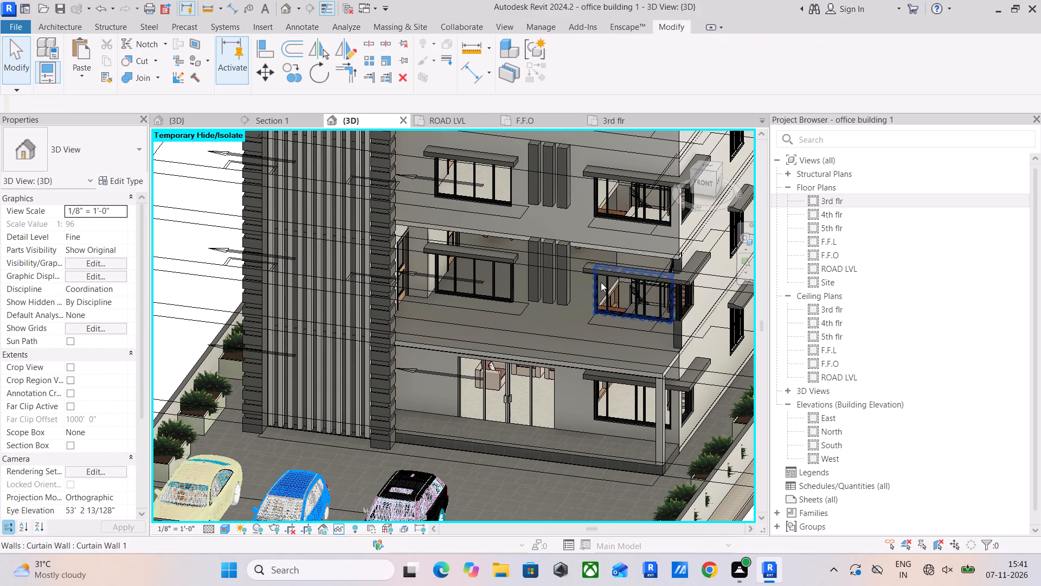
# Paint the 1st flr slab's interior top face, exposed behind the hidden front wall, with the o floor material.
pyautogui.scroll(4, 500, 320)
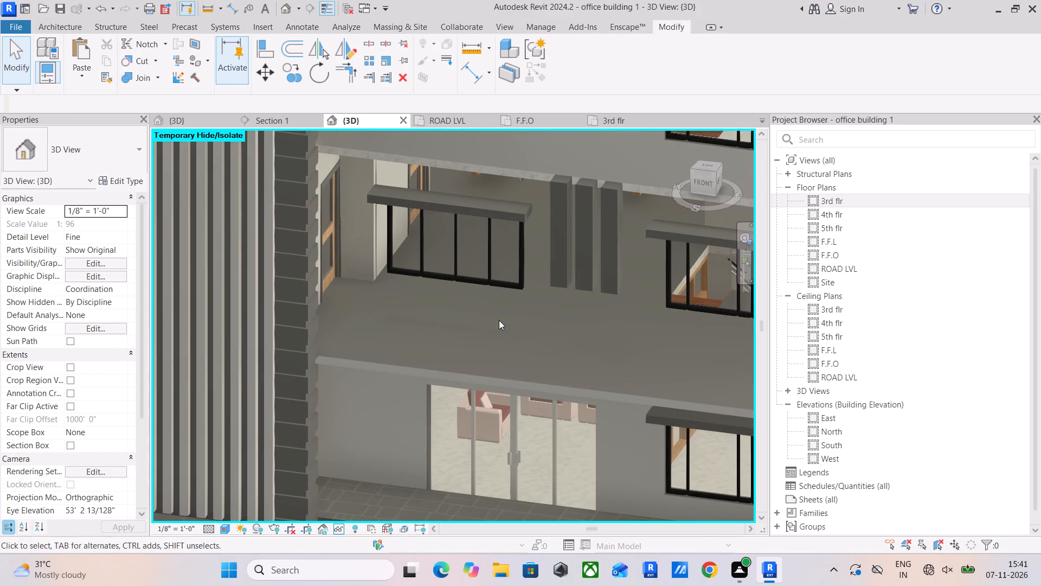
pyautogui.click(194, 60)
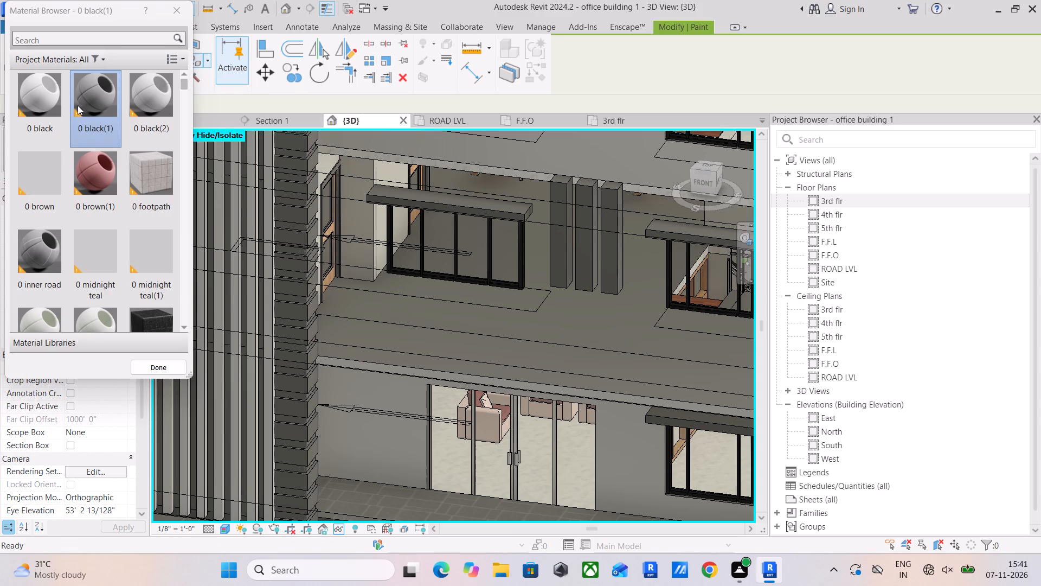
pyautogui.scroll(-3, 41, 123)
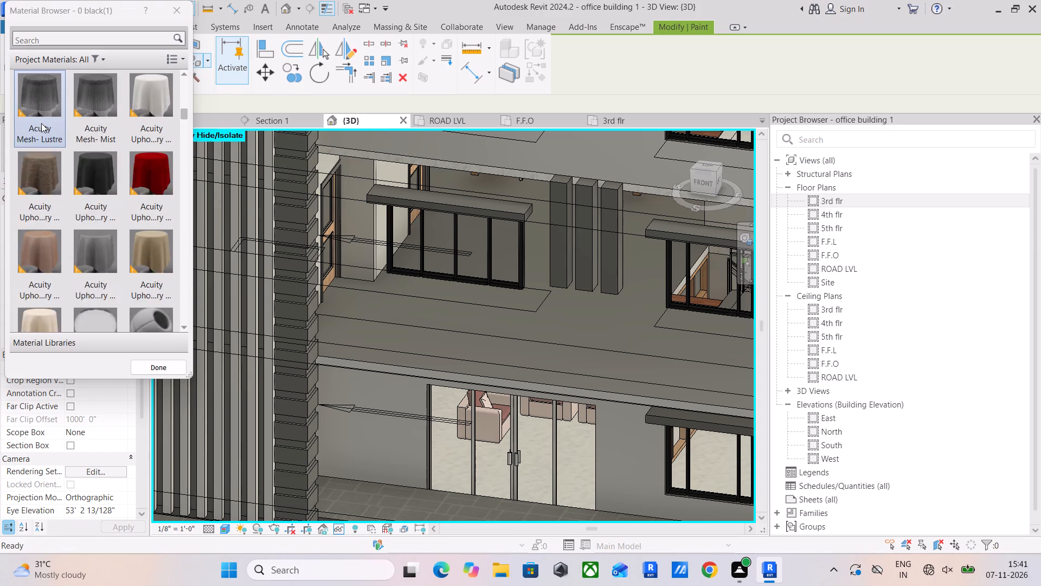
pyautogui.scroll(-7, 41, 123)
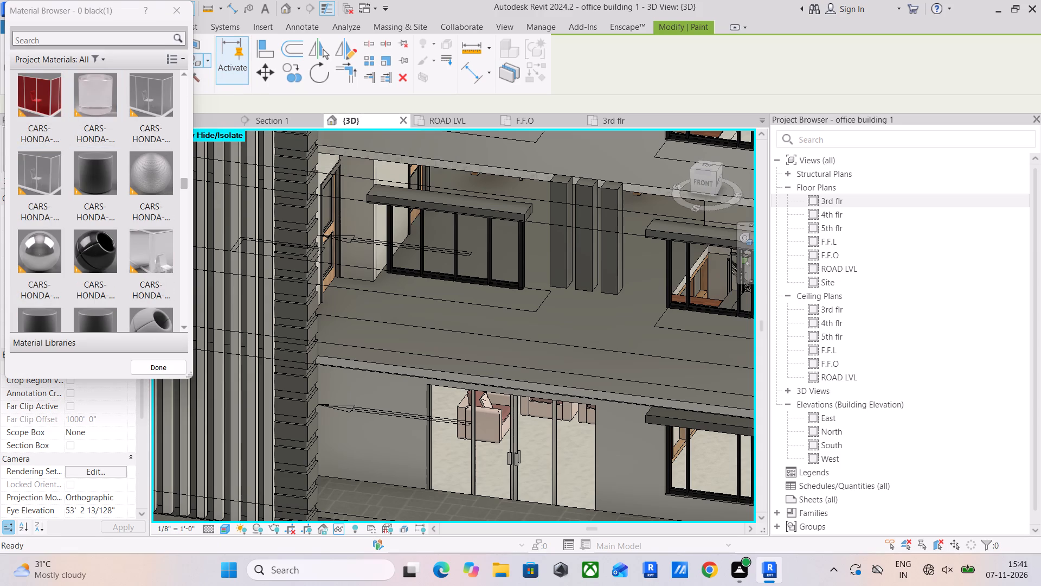
pyautogui.click(88, 40)
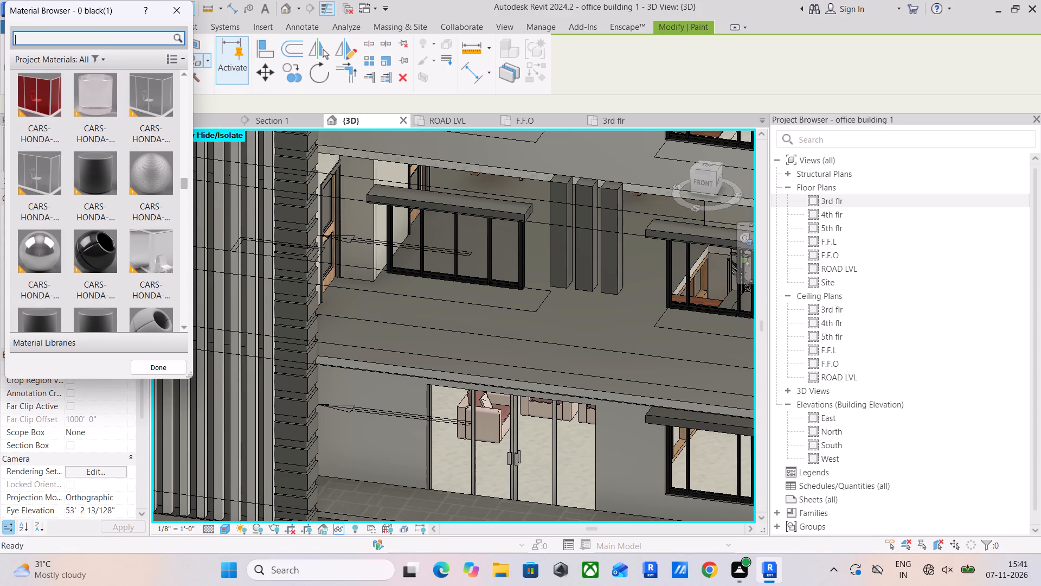
pyautogui.write('floo')
pyautogui.press('t')
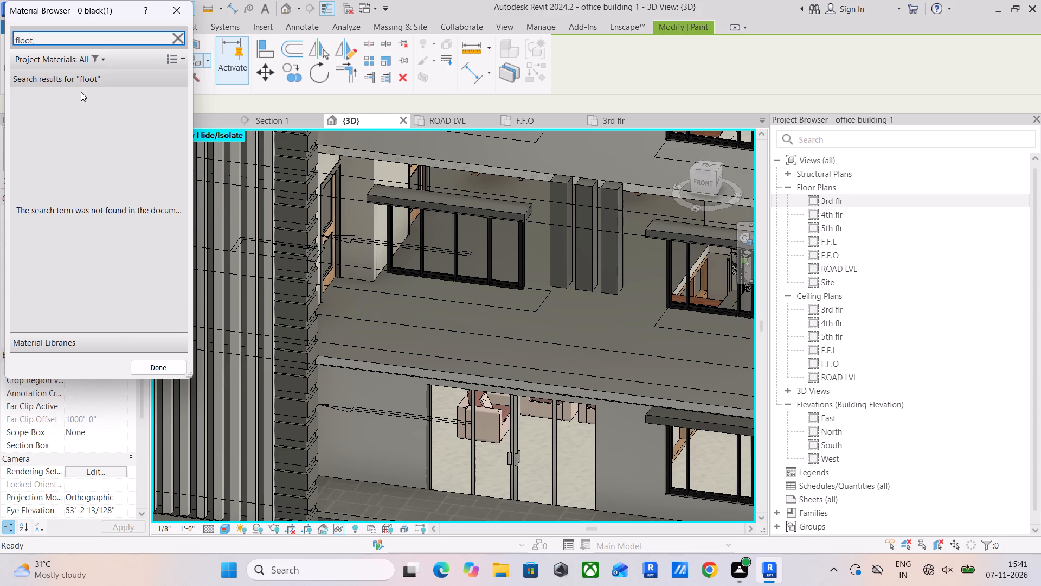
pyautogui.press('BackSpace')
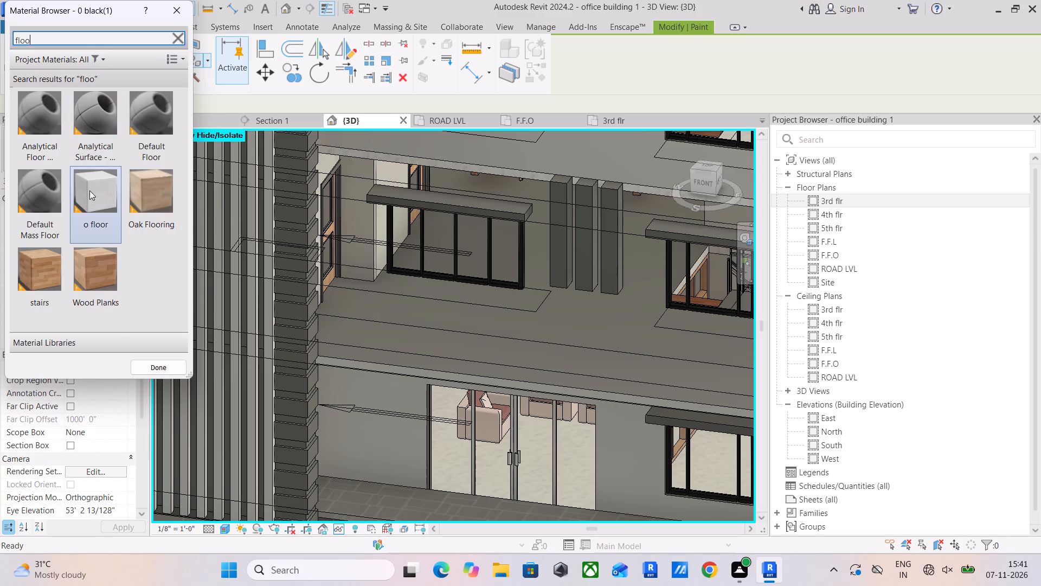
pyautogui.click(89, 192)
pyautogui.click(586, 318)
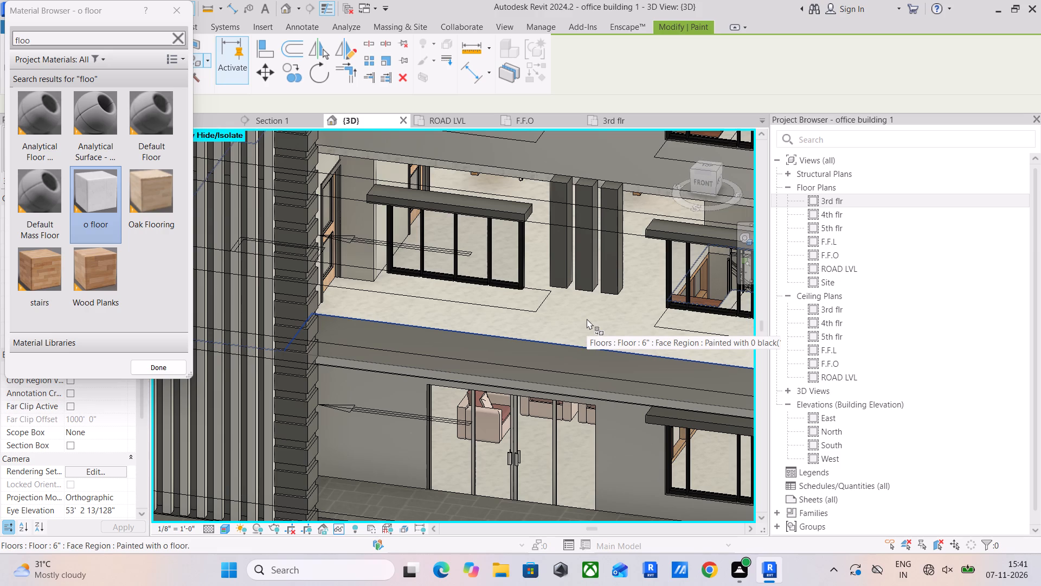
pyautogui.click(166, 9)
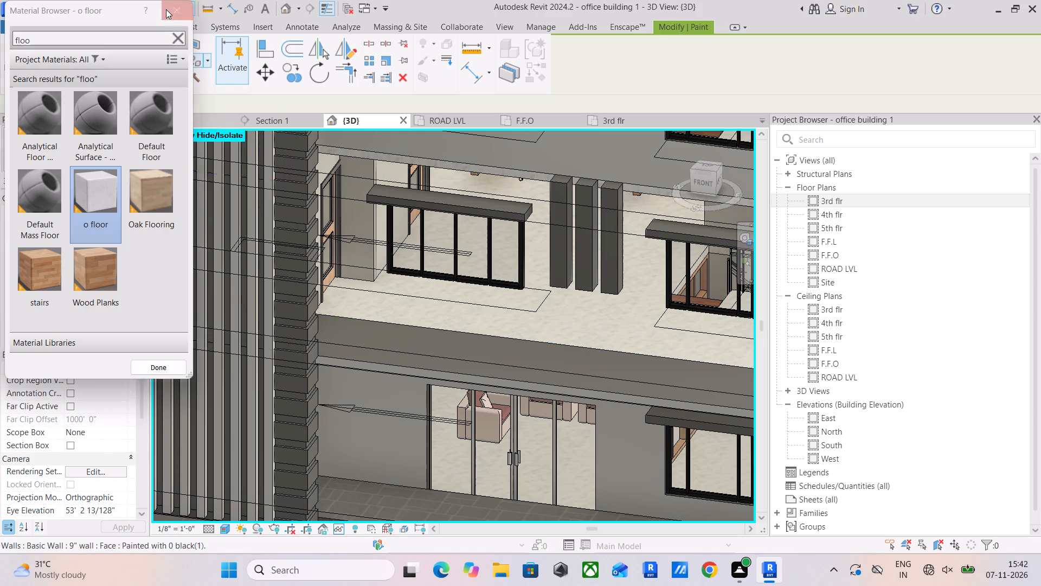
pyautogui.press('Escape')
pyautogui.press('Escape')
pyautogui.press('Escape')
pyautogui.press('Escape')
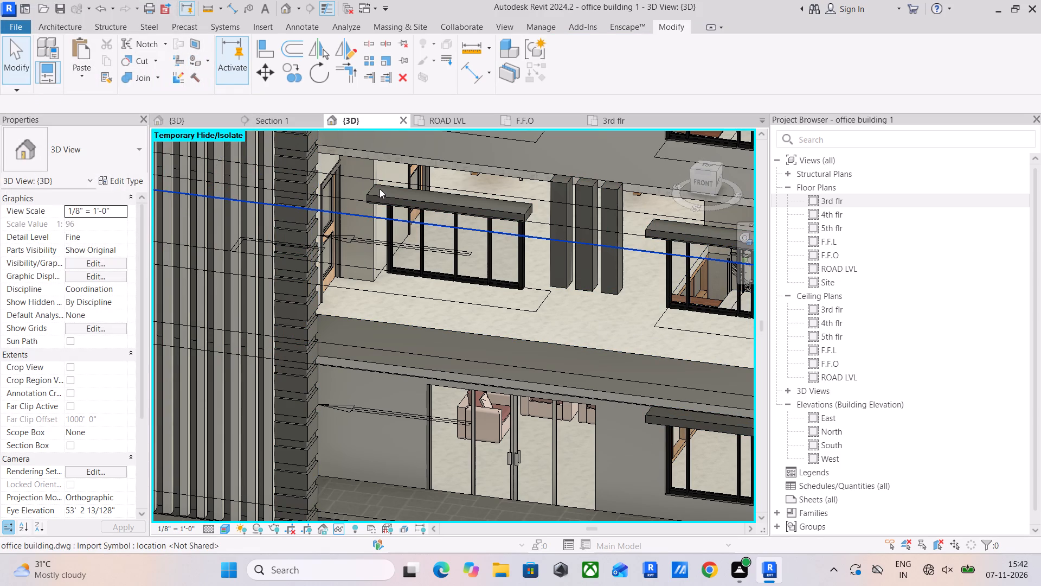
# Reset the temporary hide so the 1st flr front wall is back in the 3D view.
pyautogui.write('hr')
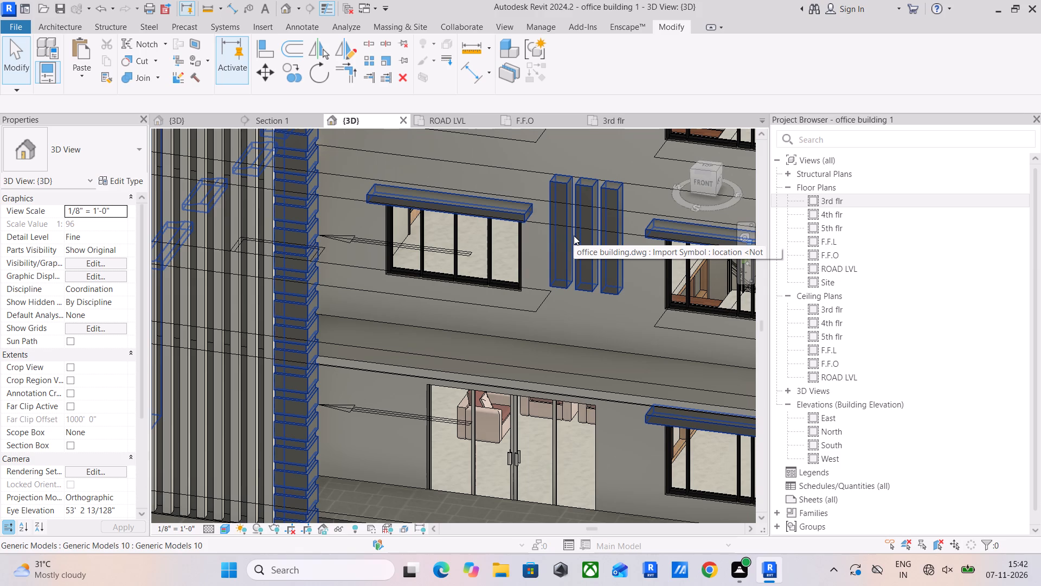
# Examine the front facade, entrance platform, parking forecourt and surrounding roads in the 3D view.
pyautogui.scroll(-5, 573, 187)
pyautogui.moveTo(571, 198); pyautogui.dragTo(498, 256, button='middle')
pyautogui.scroll(-1, 511, 251)
pyautogui.moveTo(536, 261); pyautogui.dragTo(527, 298, button='middle')
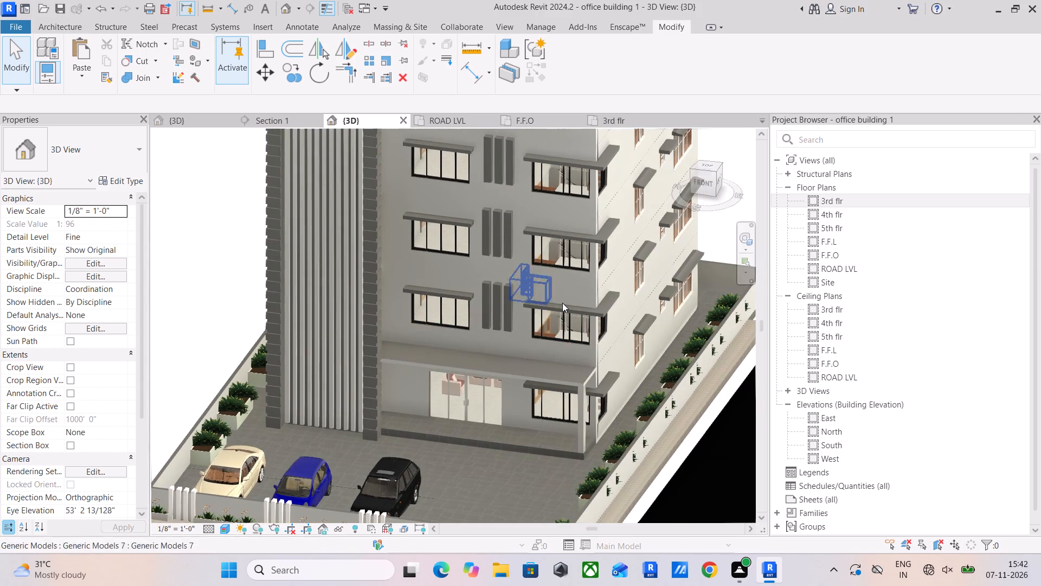
pyautogui.moveTo(565, 303); pyautogui.dragTo(587, 224, button='middle')
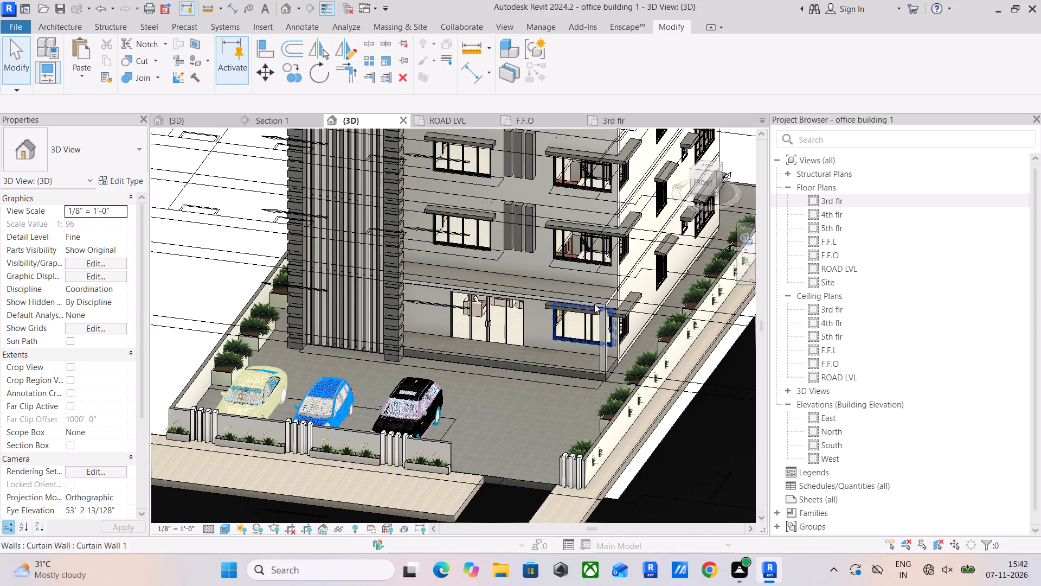
pyautogui.moveTo(528, 343); pyautogui.dragTo(515, 212, button='middle')
pyautogui.scroll(5, 394, 232)
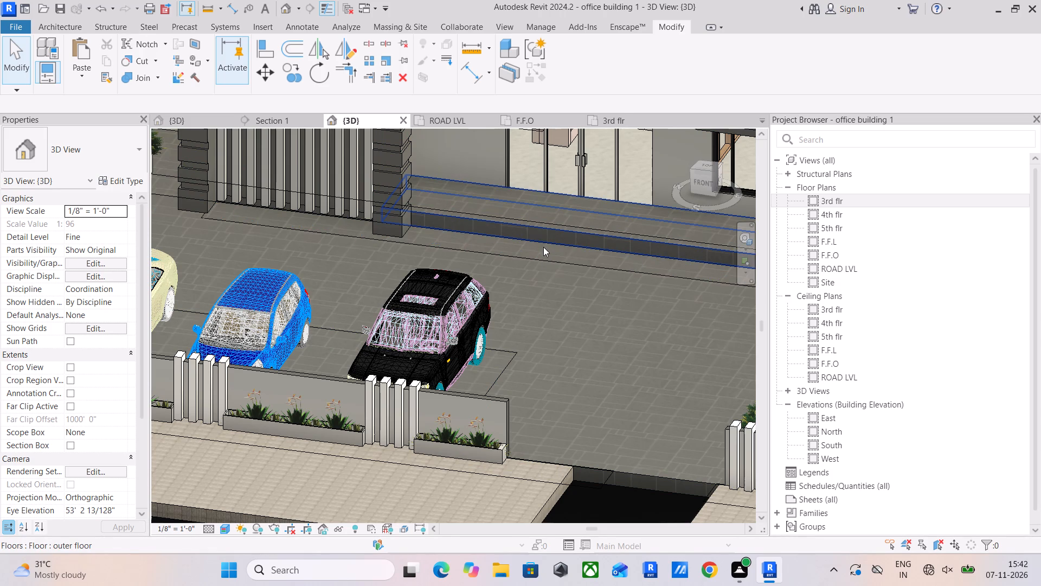
pyautogui.scroll(-3, 559, 242)
pyautogui.moveTo(604, 241); pyautogui.dragTo(408, 314, button='middle')
pyautogui.scroll(-2, 474, 291)
pyautogui.moveTo(489, 285); pyautogui.dragTo(492, 329, button='middle')
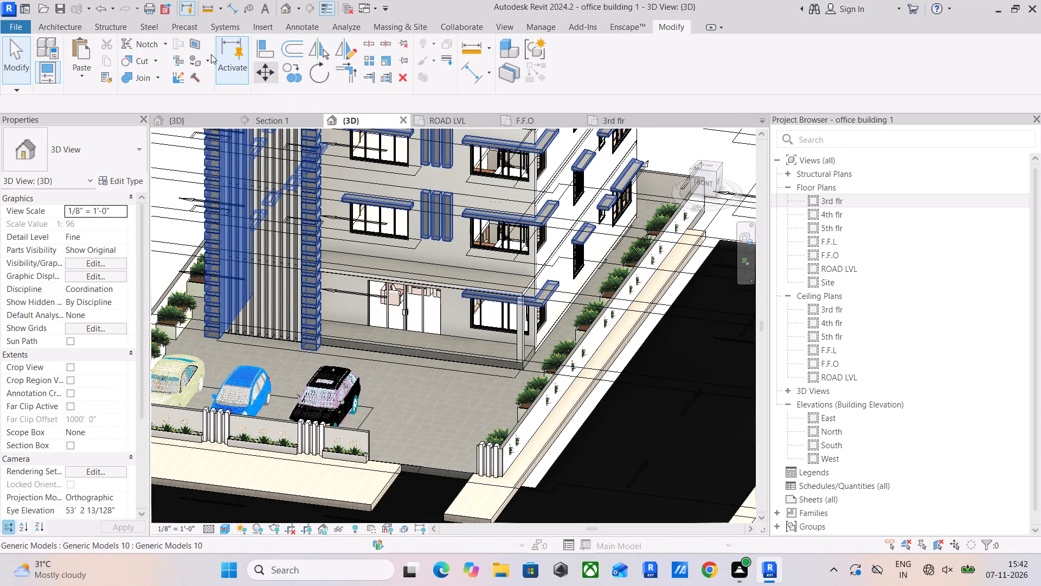
pyautogui.click(616, 25)
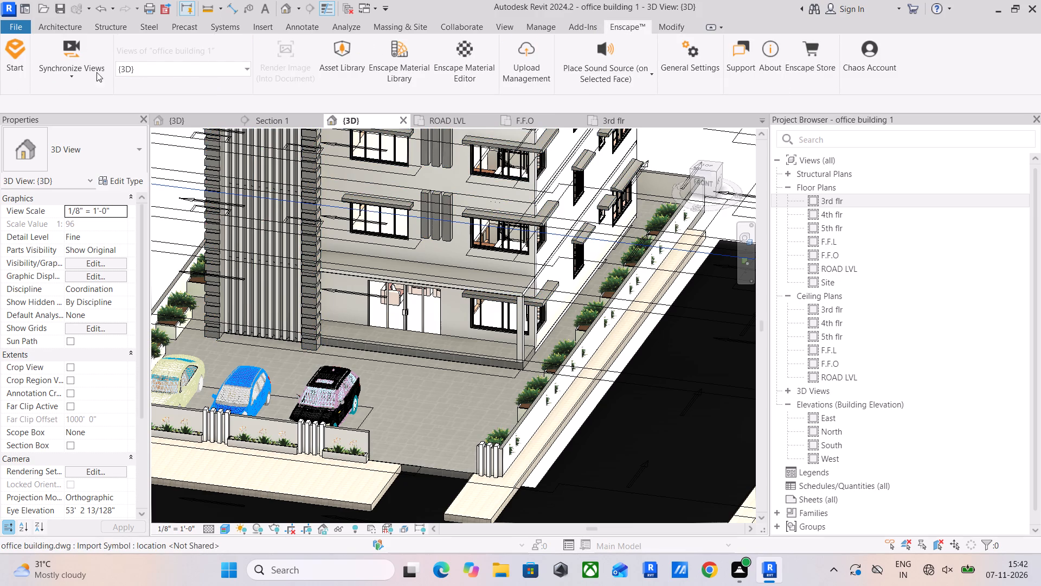
pyautogui.scroll(-3, 375, 254)
pyautogui.moveTo(390, 256); pyautogui.dragTo(526, 252, button='middle')
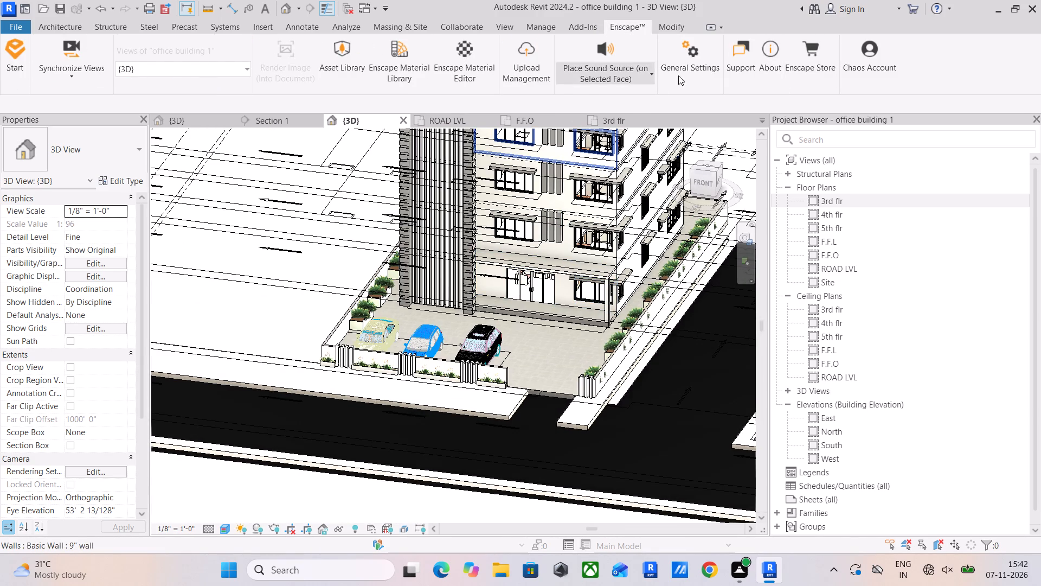
# Load the RPC Tree - Tropical family from the Planting folder for component placement.
pyautogui.click(72, 22)
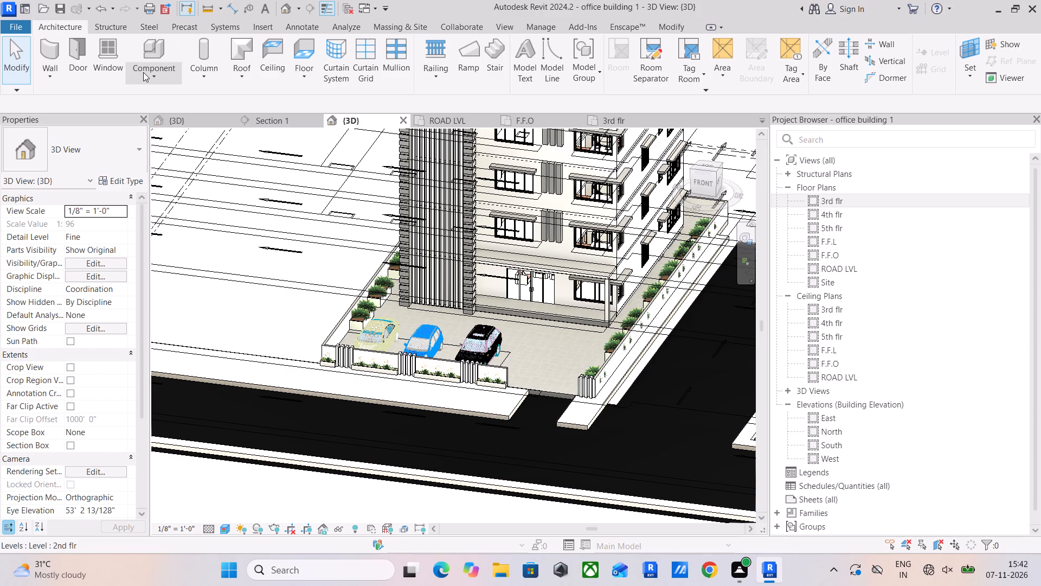
pyautogui.click(143, 72)
pyautogui.click(195, 104)
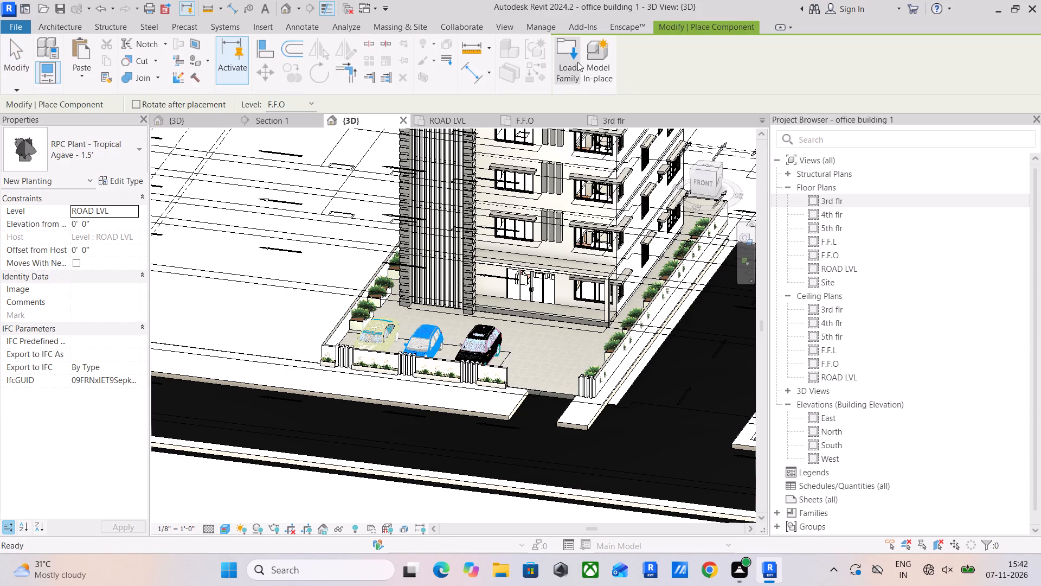
pyautogui.click(577, 62)
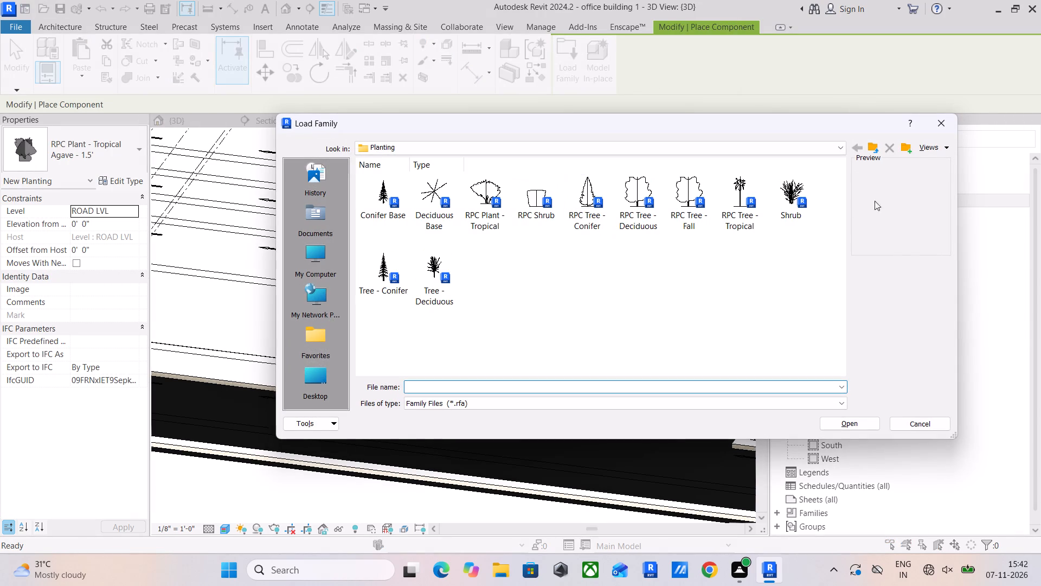
pyautogui.click(739, 200)
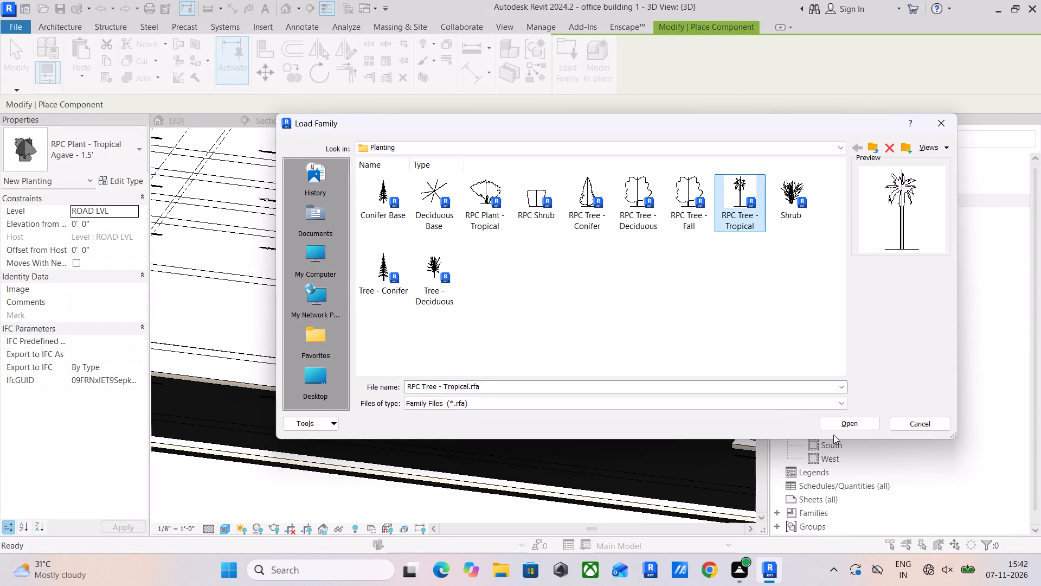
pyautogui.click(841, 423)
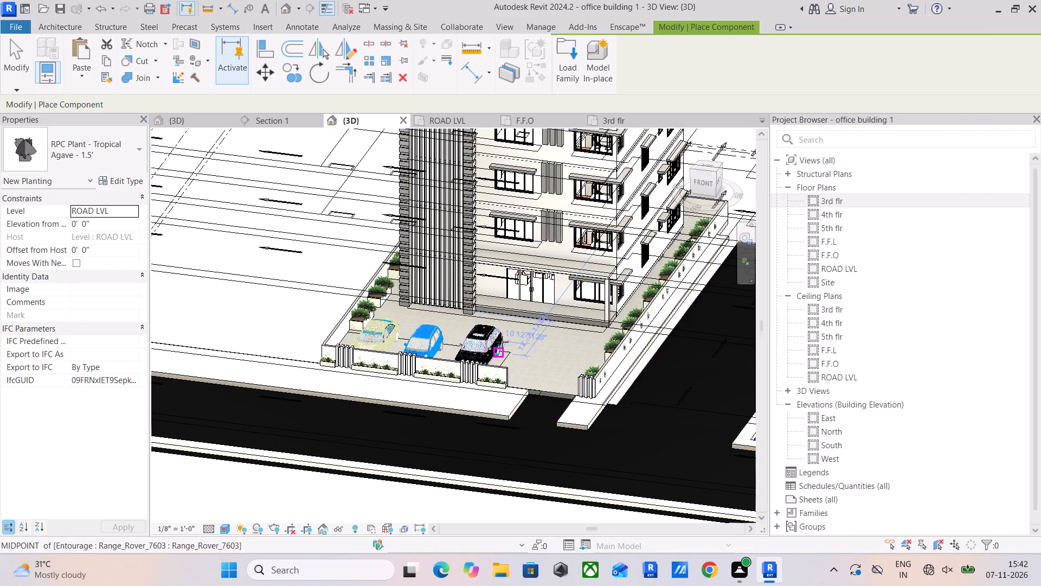
# In the ROAD LVL plan, place a row of six Australian Tree Furn - 6' trees east of the side road, above the front footpath.
pyautogui.moveTo(501, 342); pyautogui.dragTo(279, 286, button='middle')
pyautogui.moveTo(602, 370); pyautogui.dragTo(542, 367, button='middle')
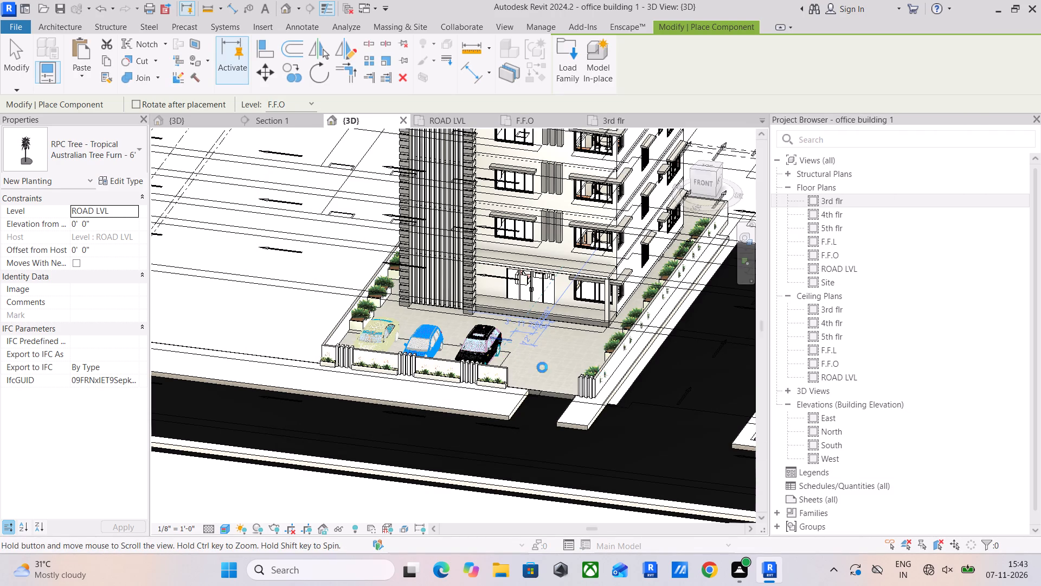
pyautogui.moveTo(542, 367); pyautogui.dragTo(272, 313, button='middle')
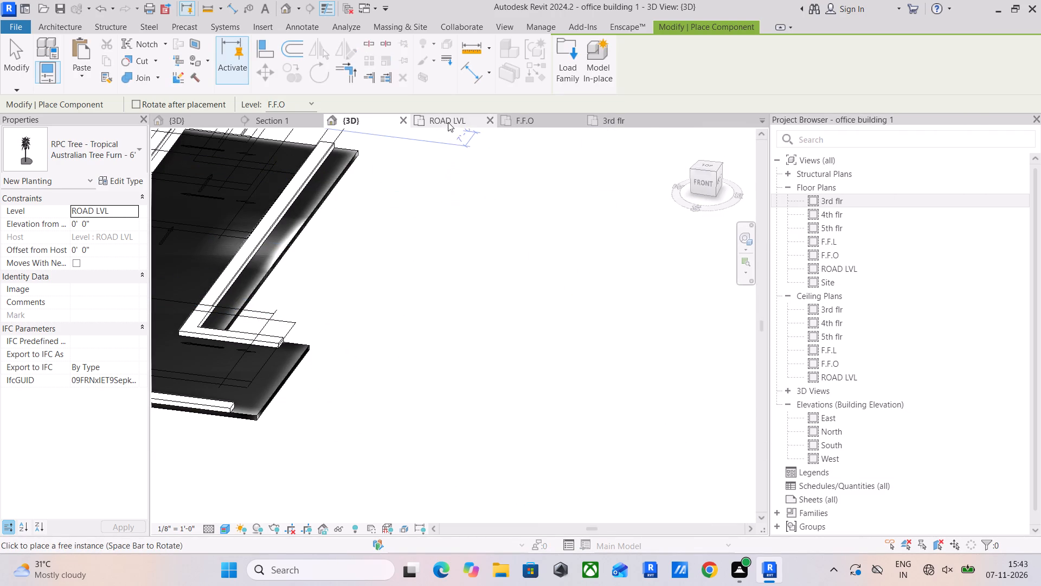
pyautogui.click(448, 122)
pyautogui.scroll(-8, 615, 344)
pyautogui.moveTo(628, 328); pyautogui.dragTo(269, 297, button='middle')
pyautogui.scroll(-3, 378, 307)
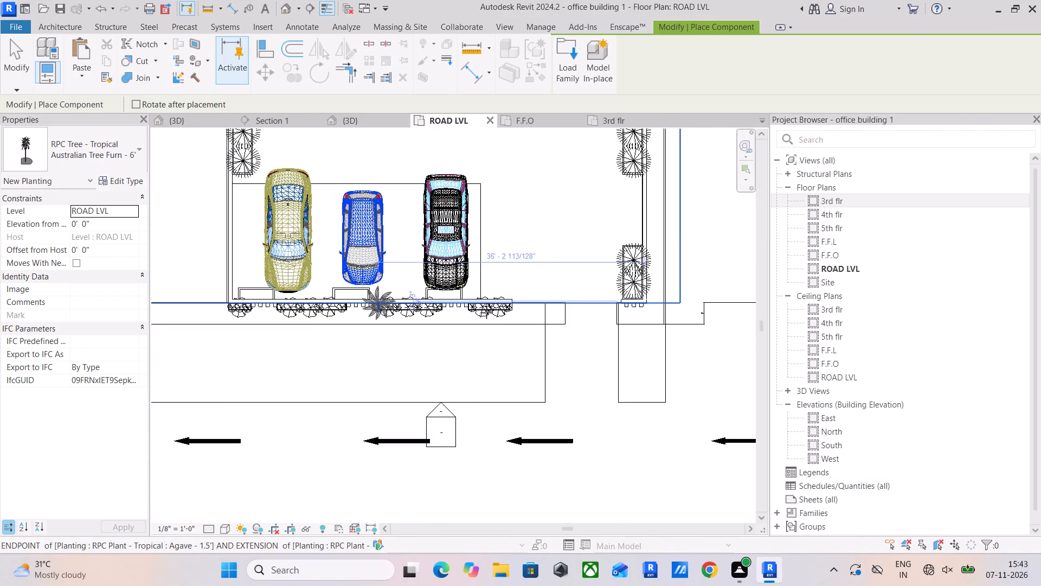
pyautogui.moveTo(499, 310); pyautogui.dragTo(240, 315, button='middle')
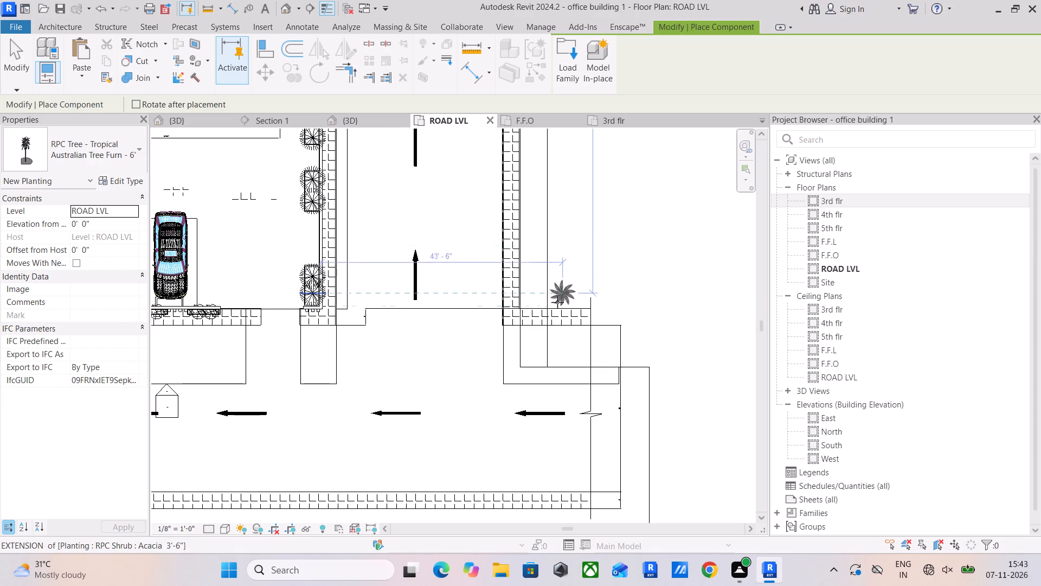
pyautogui.scroll(3, 554, 289)
pyautogui.click(542, 290)
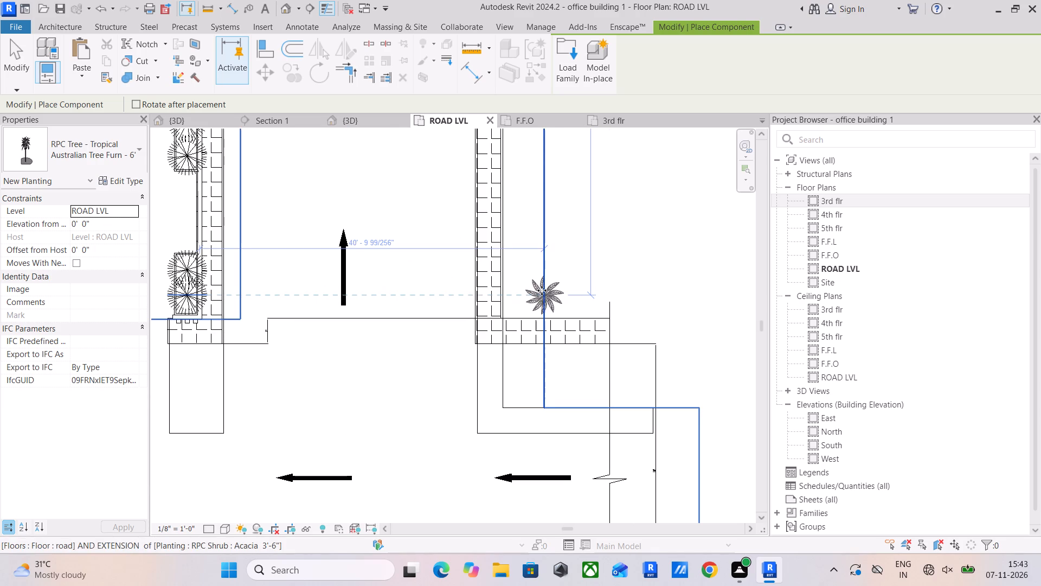
pyautogui.moveTo(570, 290); pyautogui.dragTo(457, 272, button='middle')
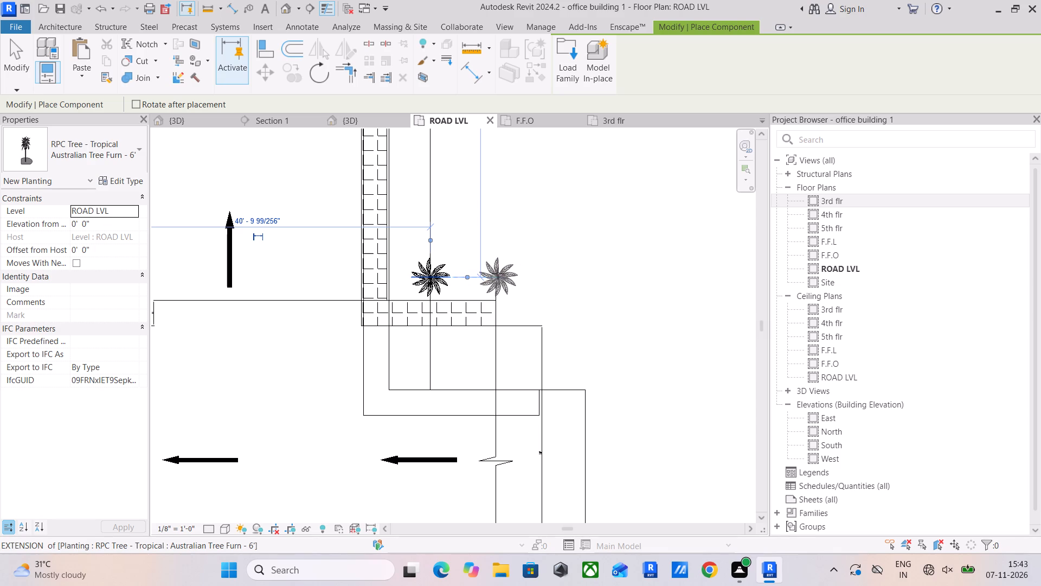
pyautogui.click(498, 273)
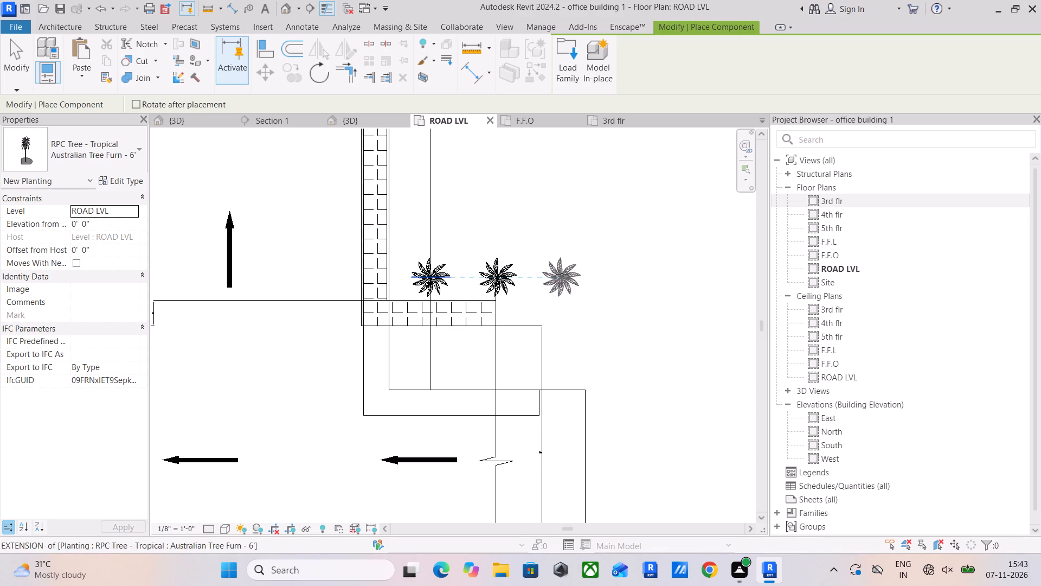
pyautogui.click(562, 275)
pyautogui.click(611, 272)
pyautogui.moveTo(627, 271); pyautogui.dragTo(528, 272, button='middle')
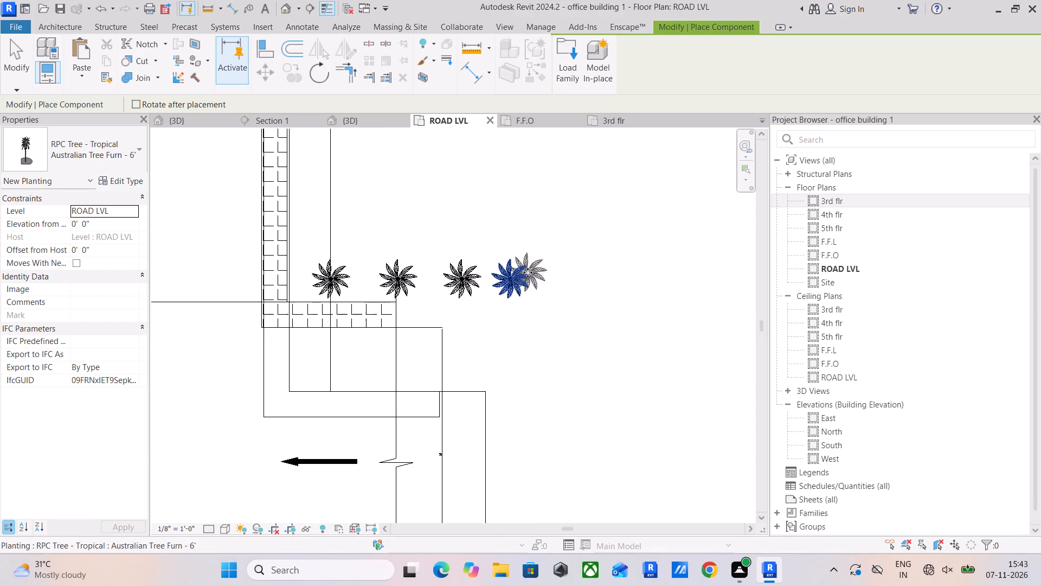
pyautogui.click(580, 275)
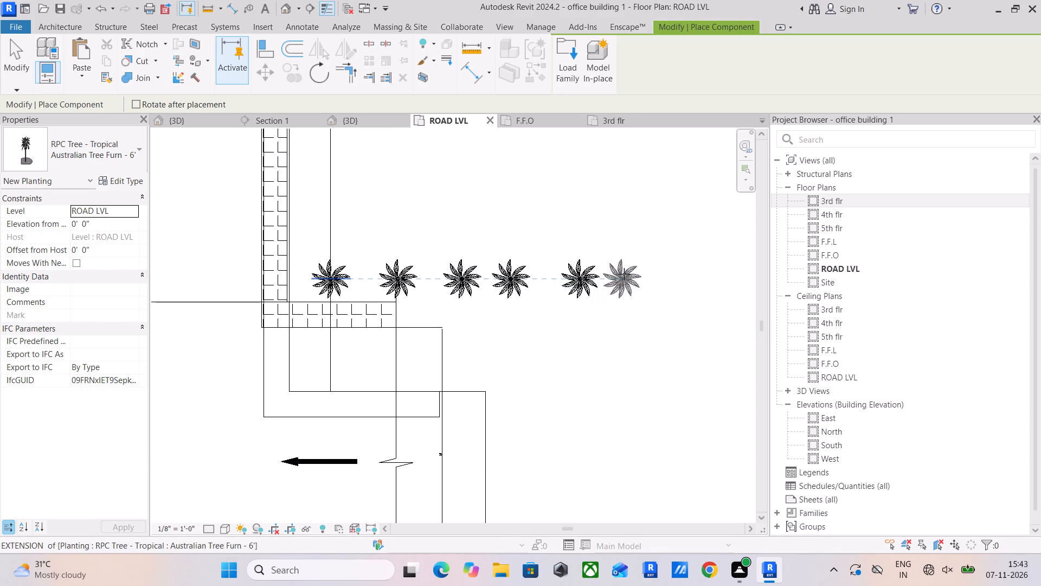
pyautogui.click(639, 274)
pyautogui.press('Escape')
pyautogui.press('Escape')
pyautogui.press('Escape')
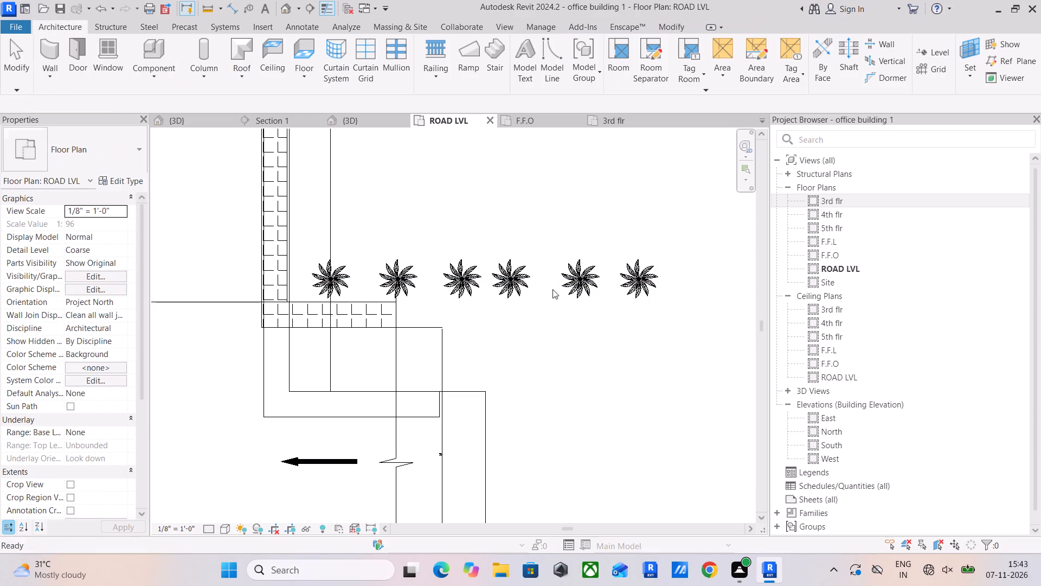
# Create similar Australian Tree Furn - 6' trees along the front footpath west of the car park, placing four from about 4'-6" to 24' off its boundary.
pyautogui.moveTo(539, 289); pyautogui.dragTo(596, 227, button='middle')
pyautogui.scroll(-2, 586, 254)
pyautogui.scroll(-3, 495, 250)
pyautogui.click(455, 234)
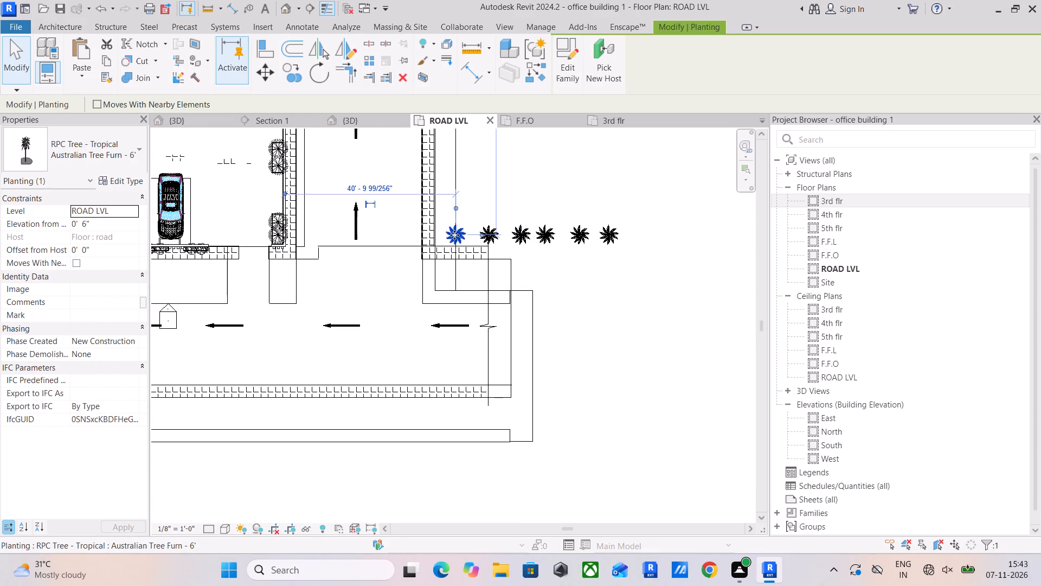
pyautogui.click(528, 75)
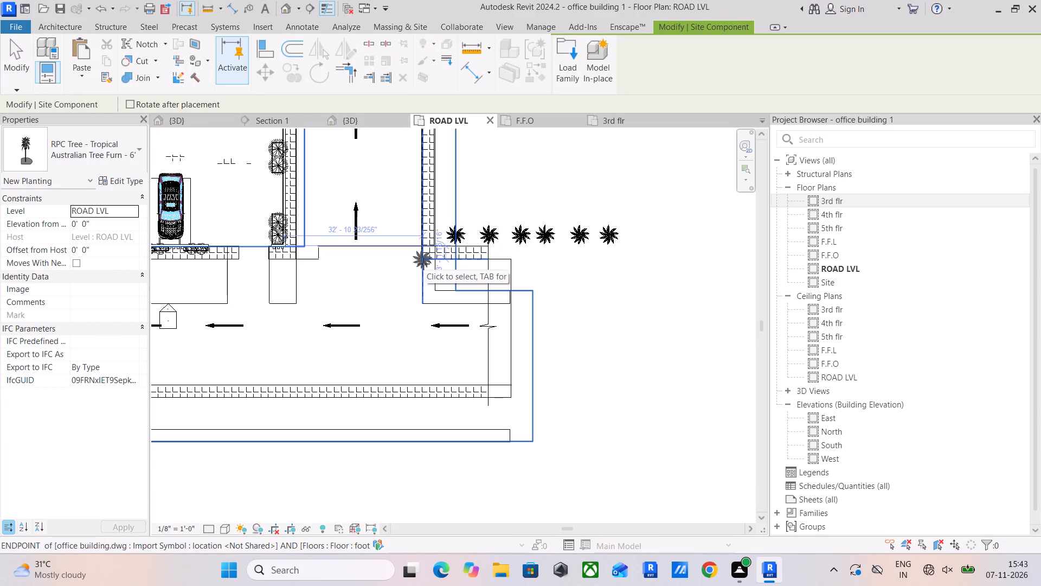
pyautogui.moveTo(425, 267); pyautogui.dragTo(494, 259, button='middle')
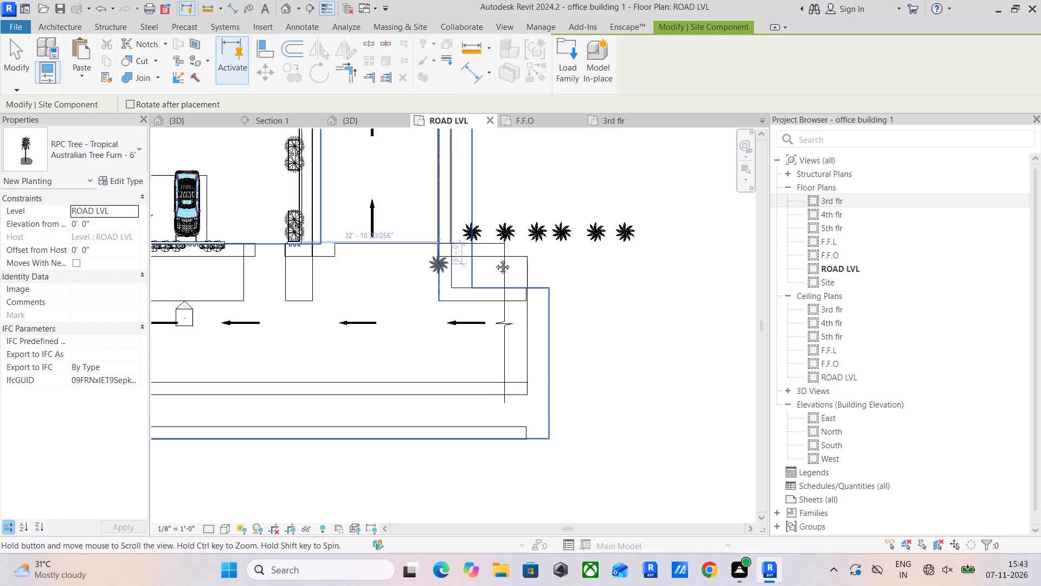
pyautogui.moveTo(494, 259); pyautogui.dragTo(619, 258, button='middle')
pyautogui.moveTo(460, 253); pyautogui.dragTo(628, 251, button='middle')
pyautogui.scroll(4, 388, 234)
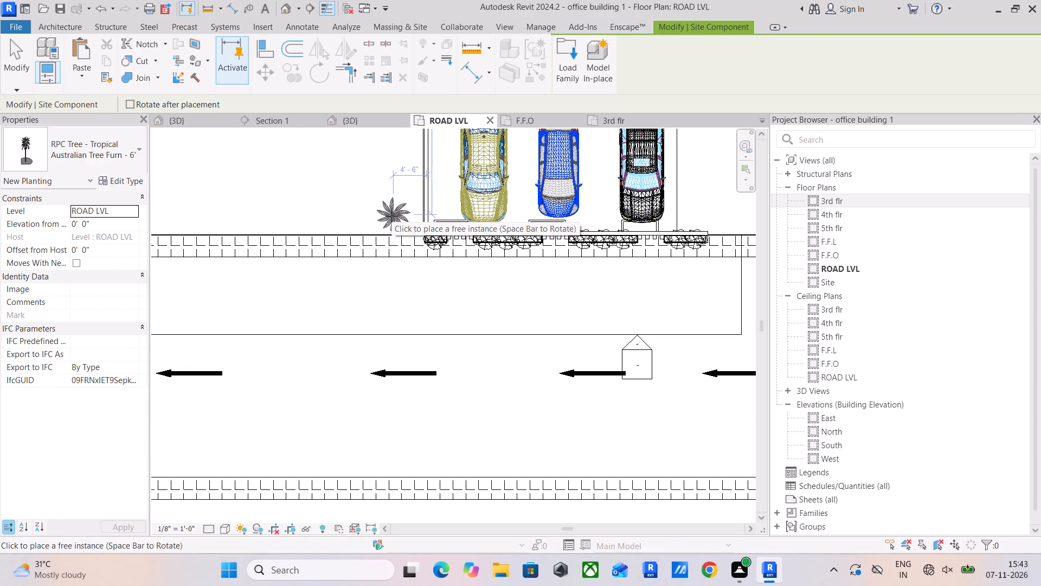
pyautogui.click(391, 216)
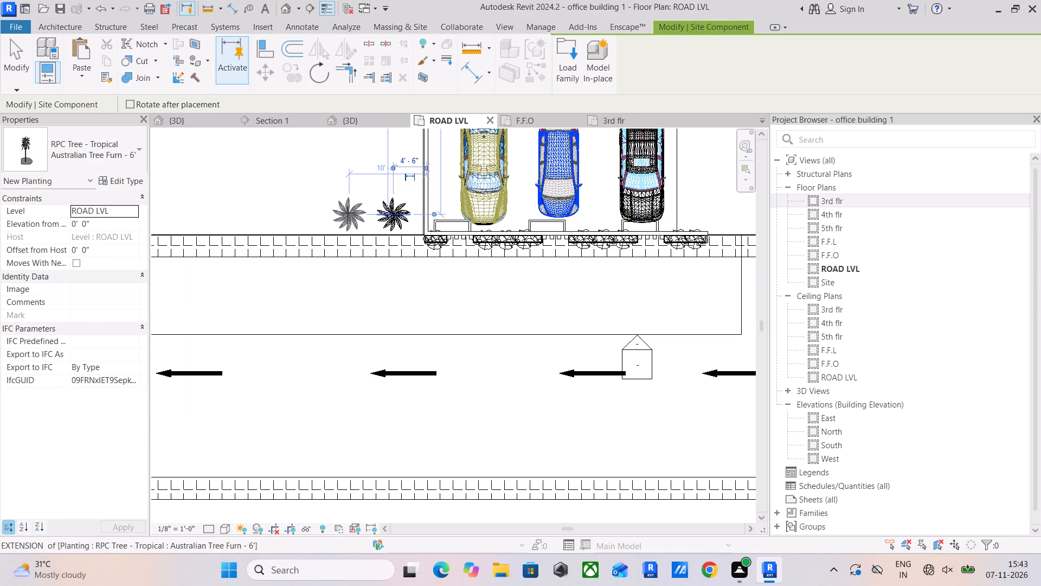
pyautogui.click(348, 213)
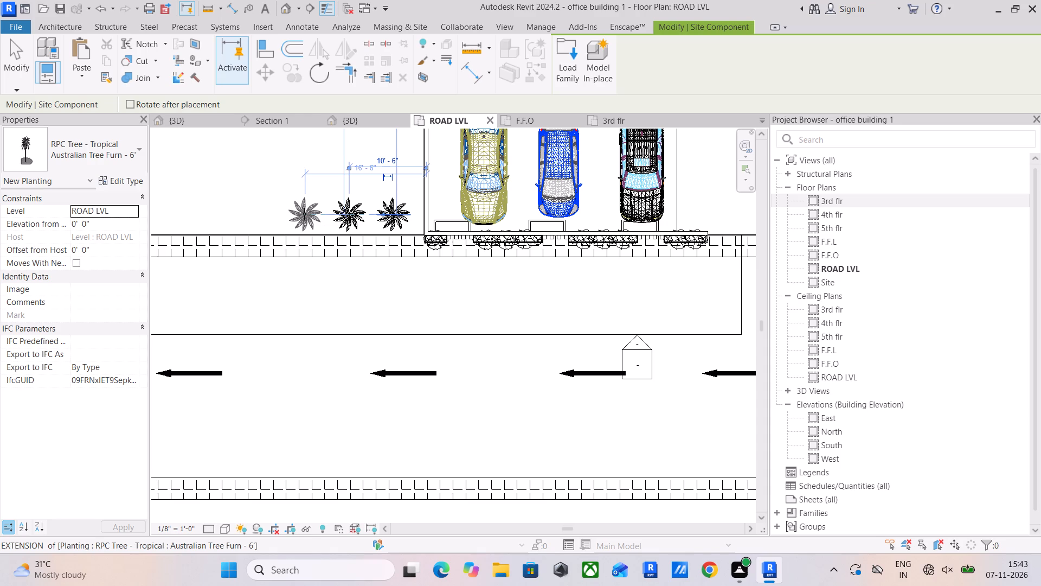
pyautogui.click(303, 214)
pyautogui.click(252, 215)
pyautogui.moveTo(252, 215); pyautogui.dragTo(254, 215, button='middle')
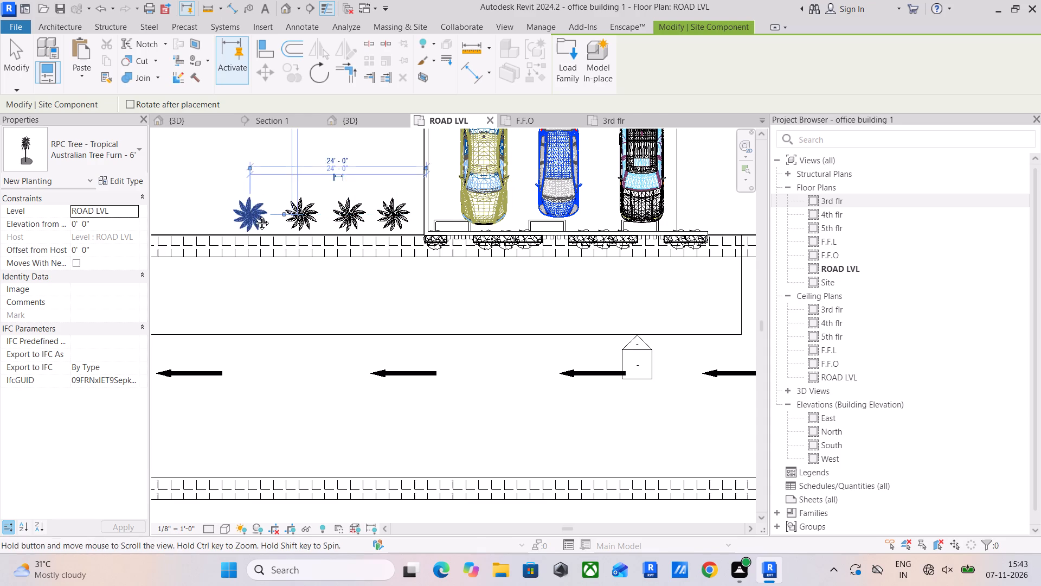
# Extend the western tree row with four more Australian Tree Furn - 6' trees, reaching about 50' from the car park boundary.
pyautogui.moveTo(254, 215); pyautogui.dragTo(403, 222, button='middle')
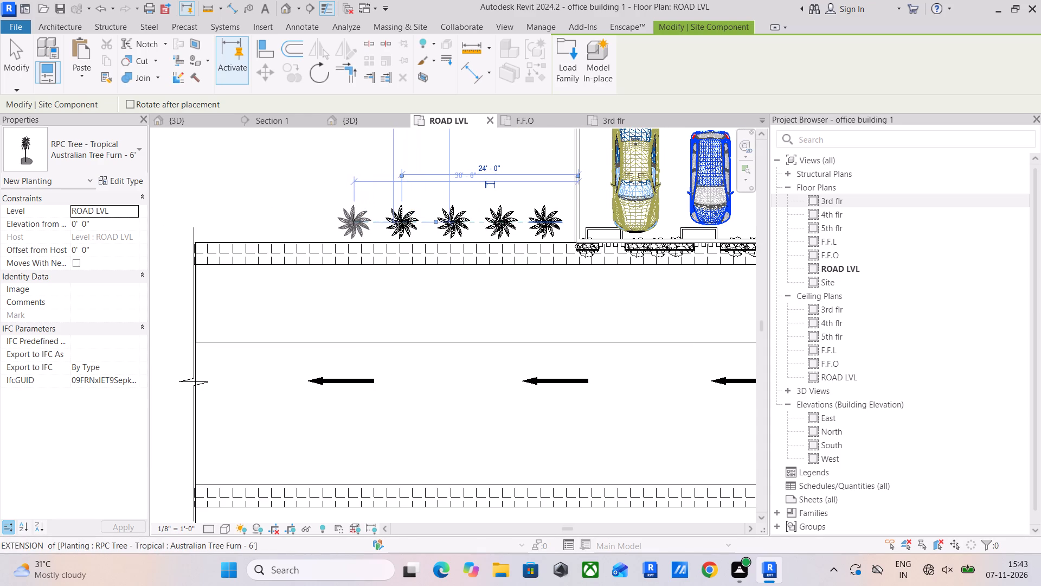
pyautogui.click(353, 220)
pyautogui.click(305, 223)
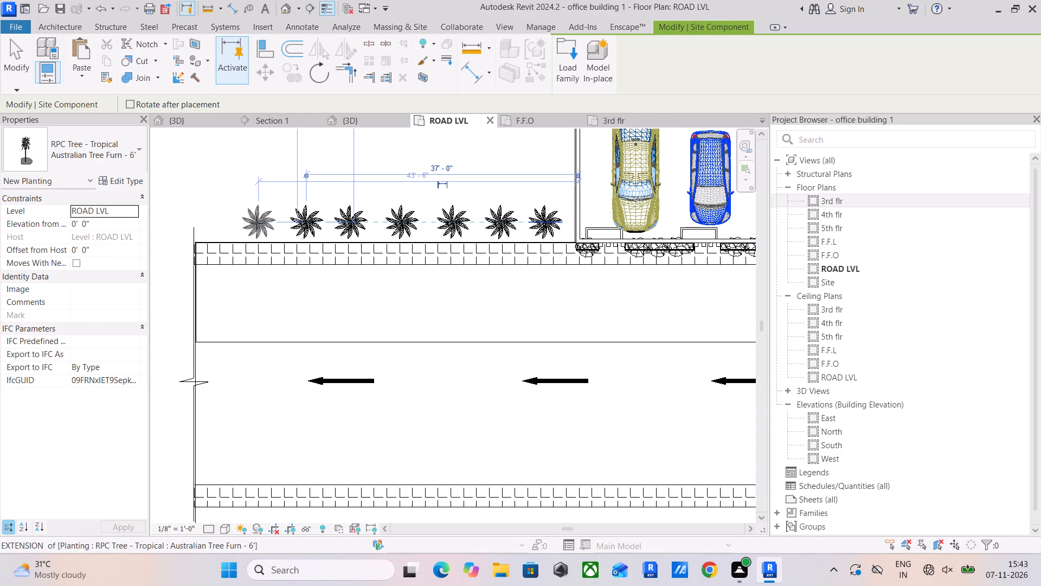
pyautogui.click(256, 223)
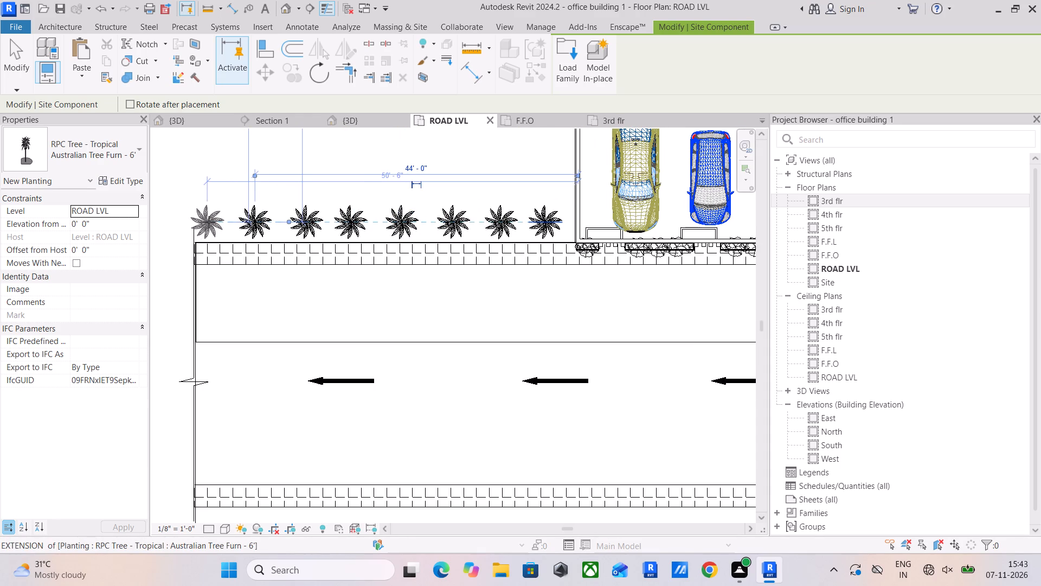
pyautogui.click(209, 222)
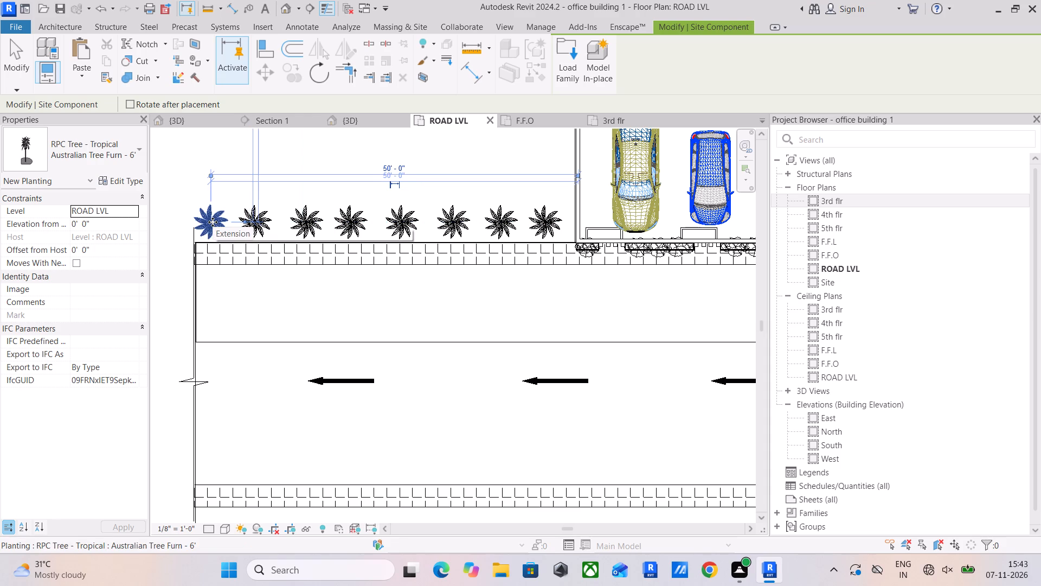
pyautogui.press('Escape')
pyautogui.press('Escape')
pyautogui.press('Escape')
pyautogui.press('Escape')
pyautogui.scroll(-2, 381, 262)
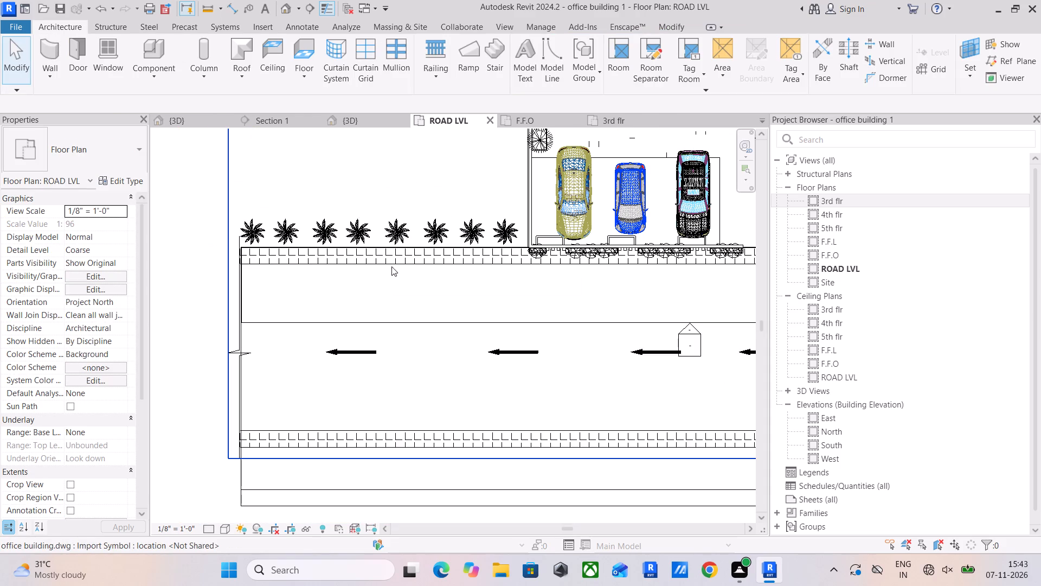
# In the 3D view, change the tree at the footpath corner beside the side road to the Siberian Crab Apple - 20' type.
pyautogui.click(351, 121)
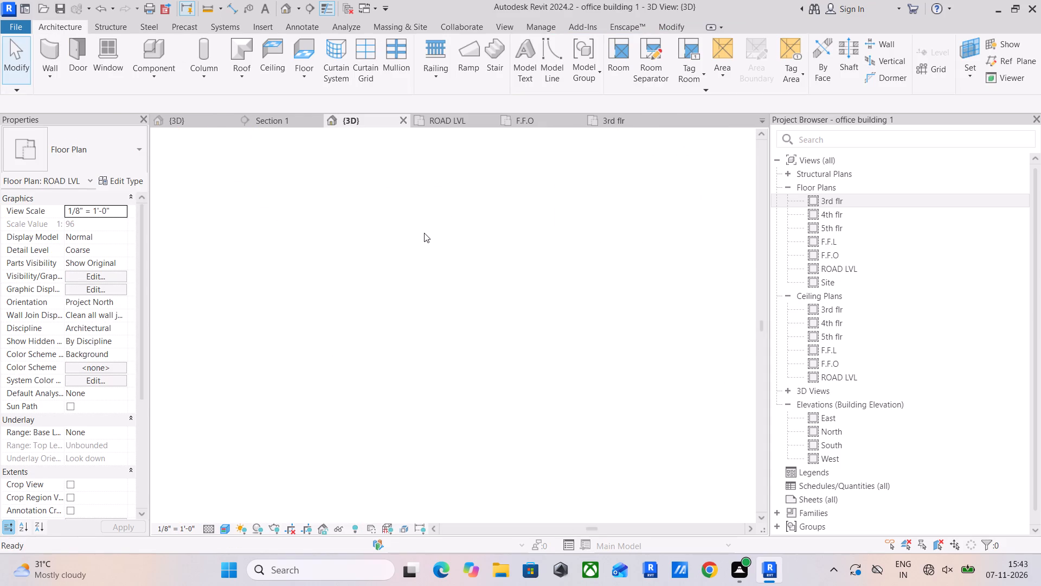
pyautogui.keyDown('shift'); pyautogui.moveTo(394, 284); pyautogui.dragTo(475, 226, button='middle'); pyautogui.keyUp('shift')
pyautogui.scroll(10, 389, 201)
pyautogui.keyDown('shift'); pyautogui.moveTo(414, 266); pyautogui.dragTo(436, 263, button='middle'); pyautogui.keyUp('shift')
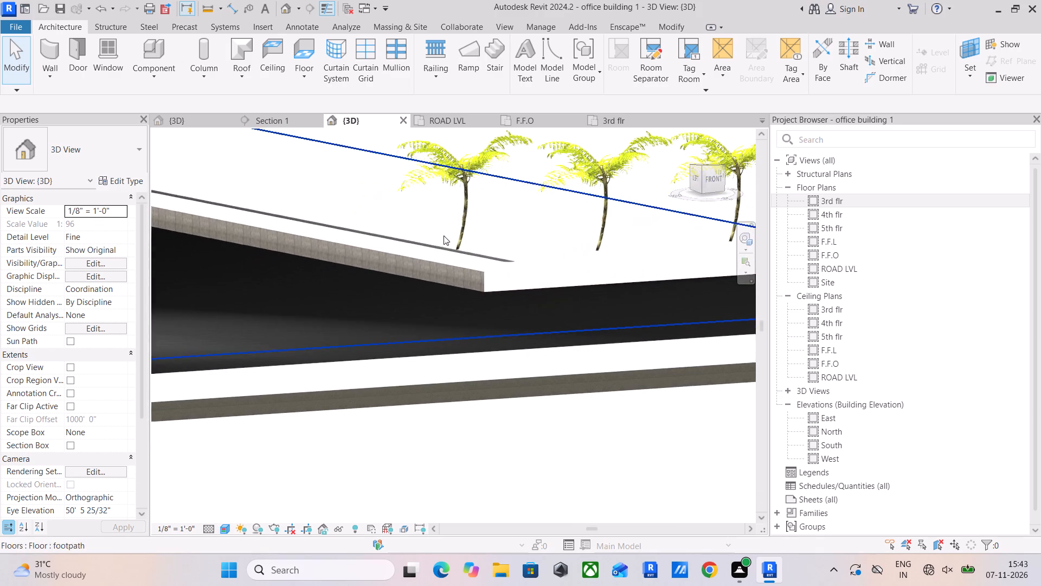
pyautogui.click(468, 202)
pyautogui.click(464, 212)
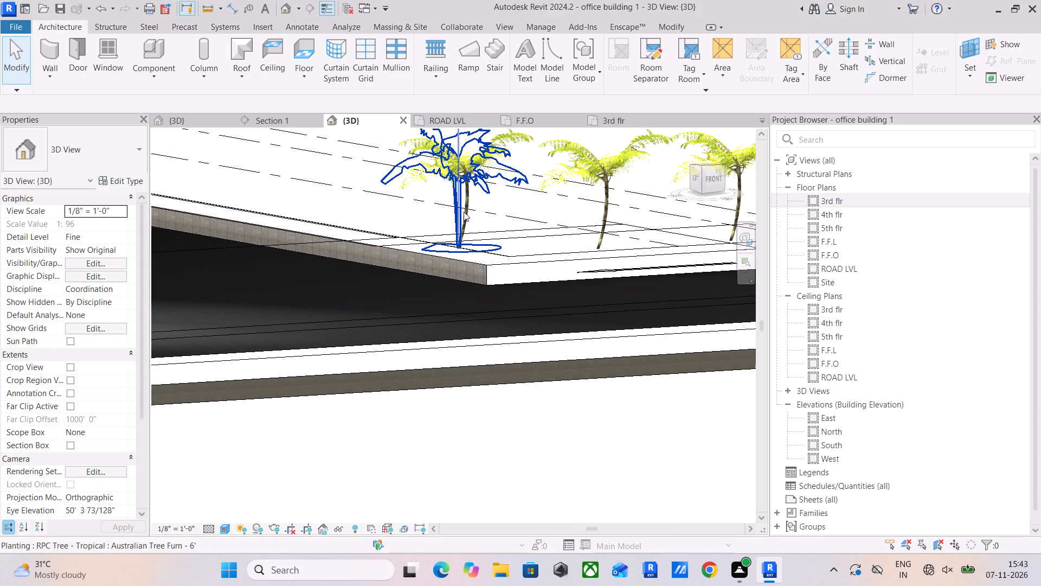
pyautogui.click(121, 143)
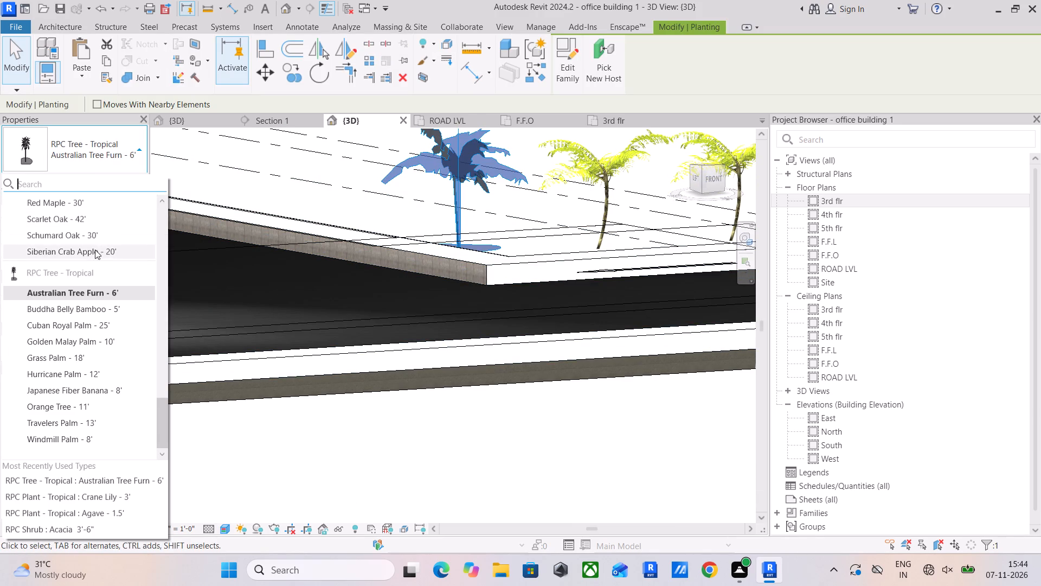
pyautogui.click(103, 250)
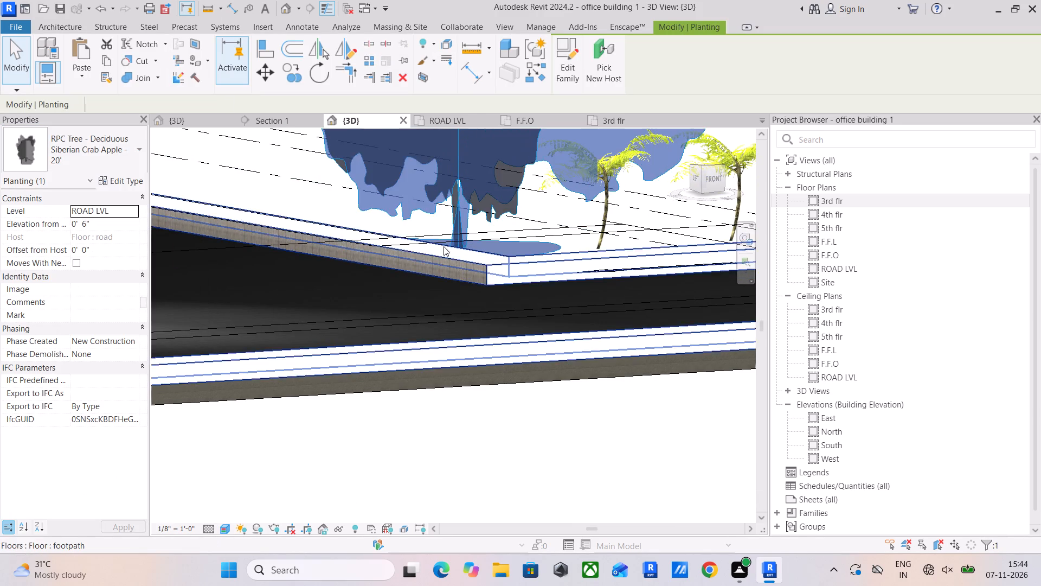
pyautogui.scroll(-4, 444, 246)
pyautogui.moveTo(459, 248); pyautogui.dragTo(410, 343, button='middle')
pyautogui.click(518, 470)
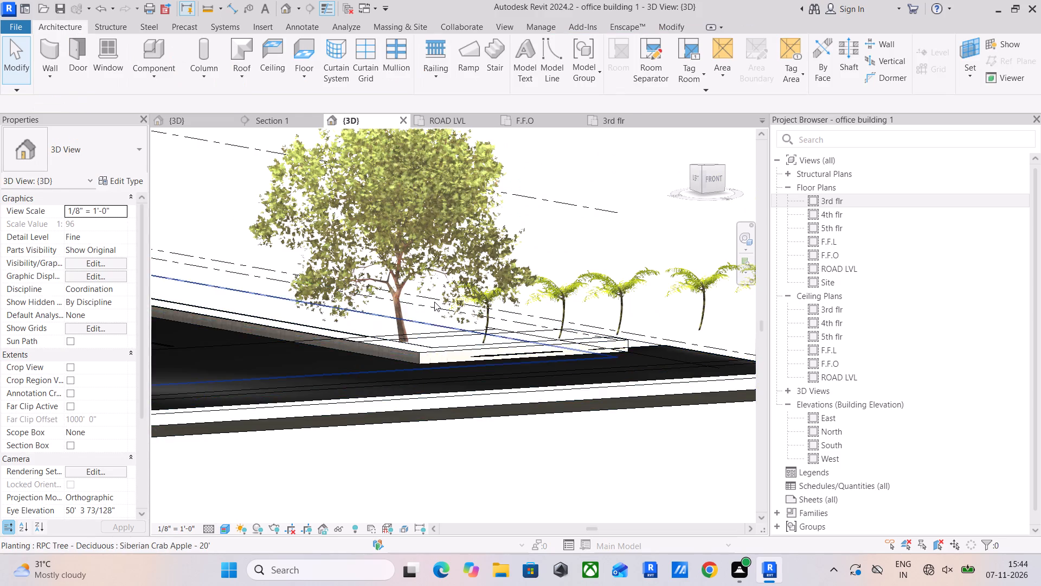
# Select all remaining Australian Tree Furn trees and change them to the Cuban Royal Palm - 25' type.
pyautogui.scroll(-3, 434, 302)
pyautogui.click(471, 317)
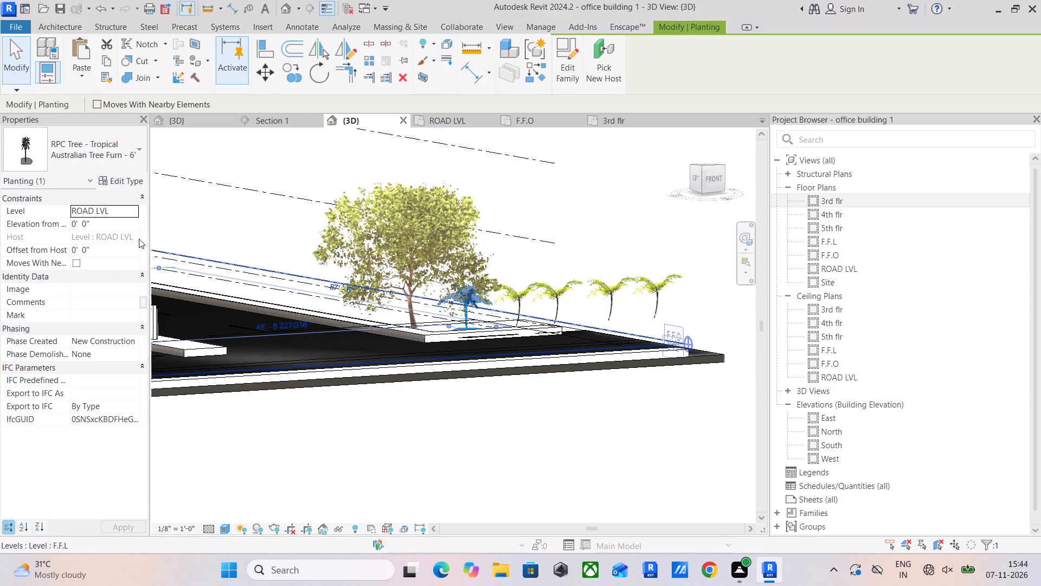
pyautogui.write('sa')
pyautogui.click(127, 166)
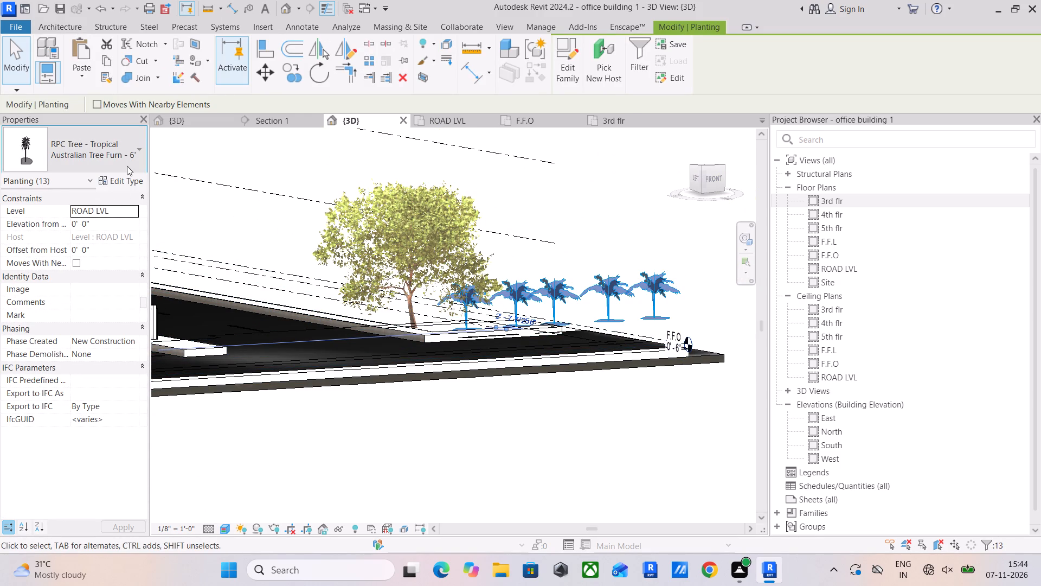
pyautogui.click(105, 306)
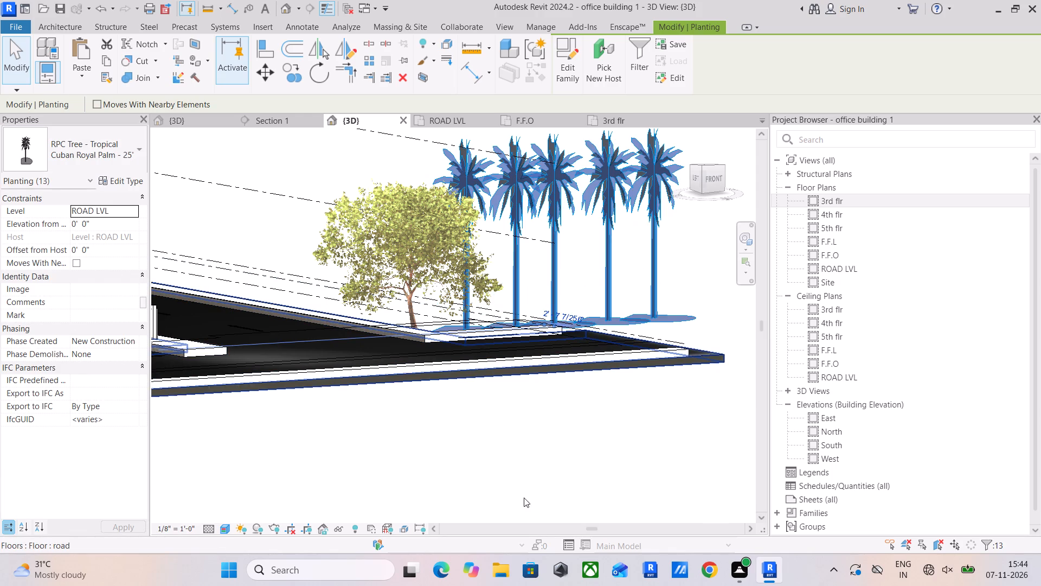
pyautogui.click(539, 461)
# Change the third tree in the row beside the side road to the Golden Malay Palm - 10' type.
pyautogui.click(519, 282)
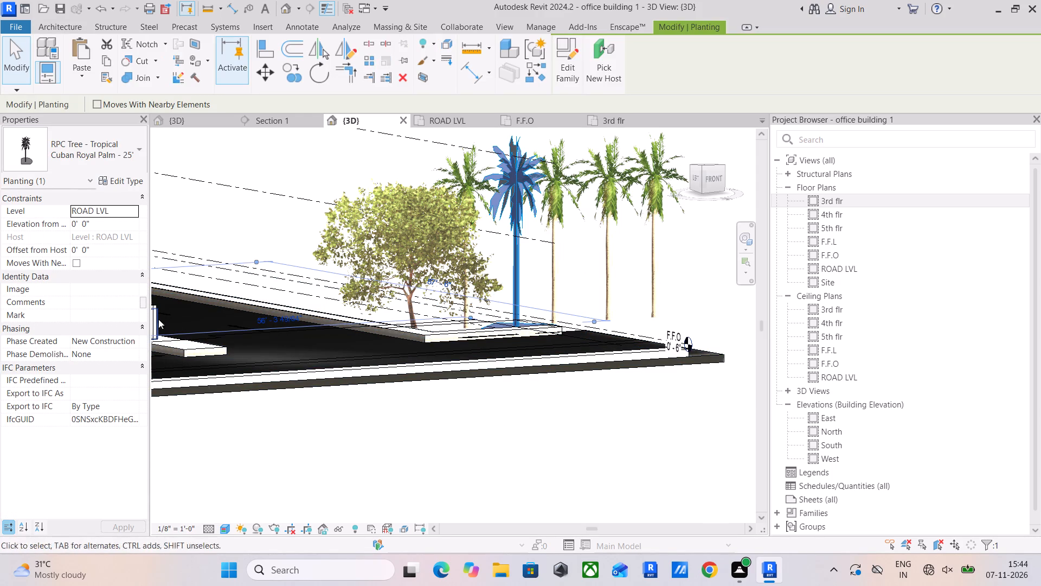
pyautogui.click(128, 163)
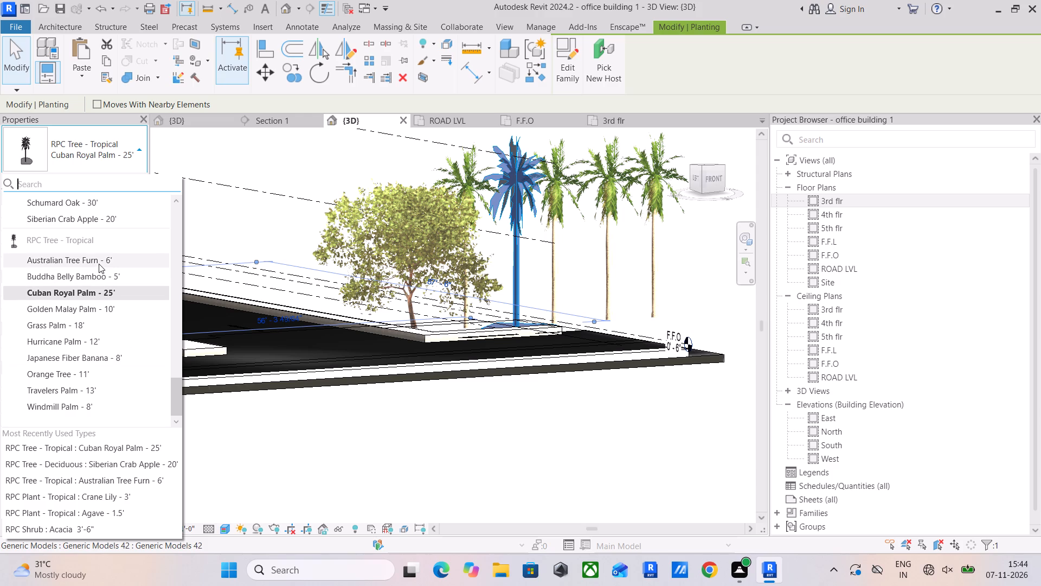
pyautogui.click(95, 305)
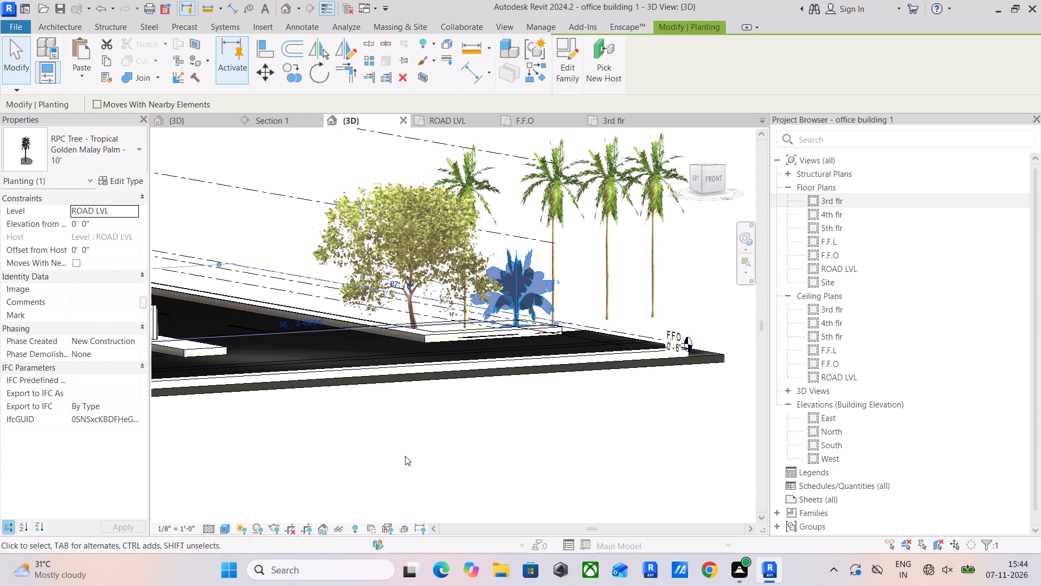
pyautogui.click(374, 440)
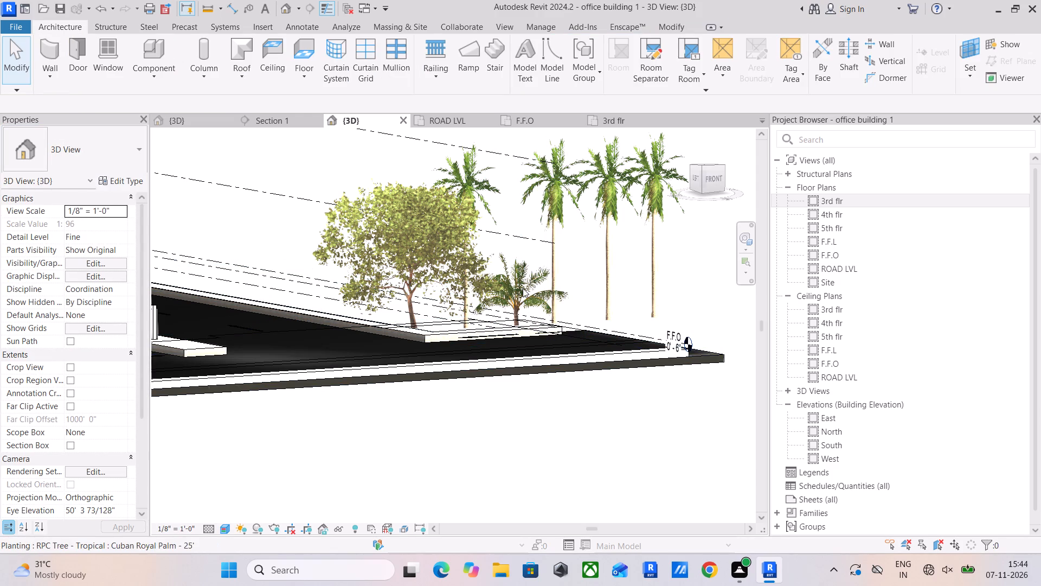
# Change the Golden Malay Palm in the row beside the side road to the Siberian Crab Apple - 20' type.
pyautogui.click(523, 288)
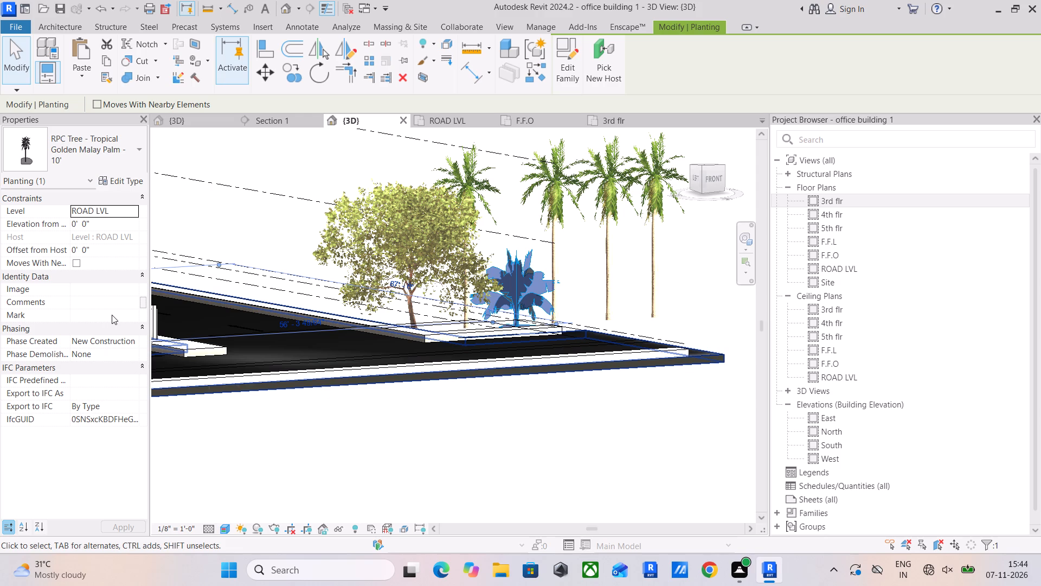
pyautogui.click(122, 152)
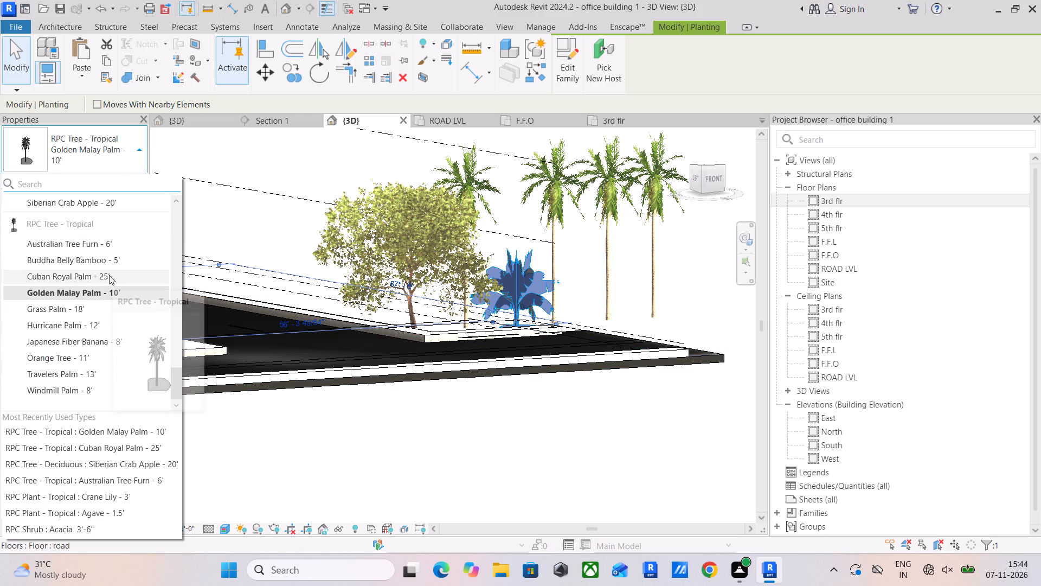
pyautogui.click(96, 198)
pyautogui.click(523, 456)
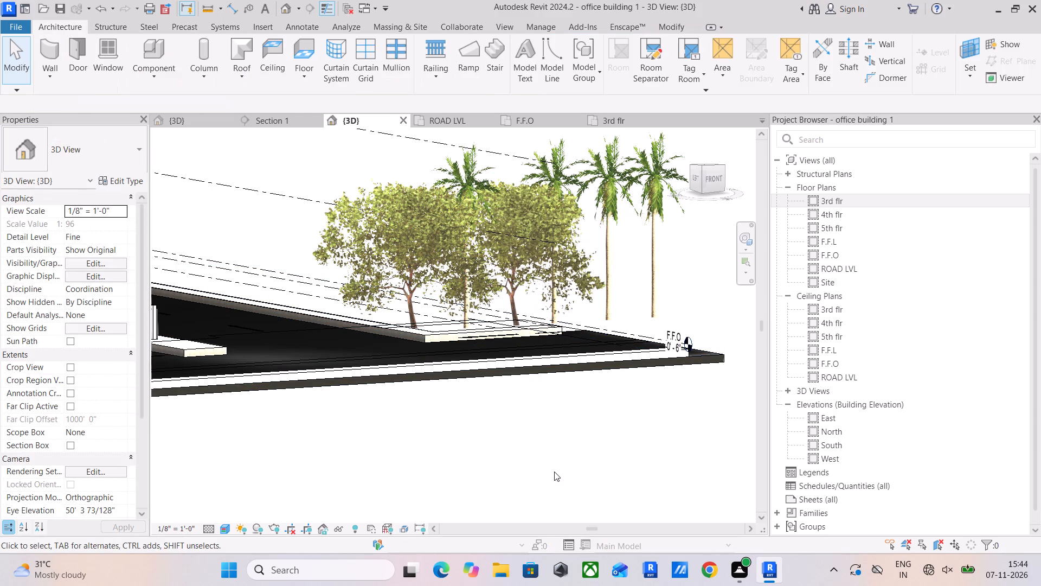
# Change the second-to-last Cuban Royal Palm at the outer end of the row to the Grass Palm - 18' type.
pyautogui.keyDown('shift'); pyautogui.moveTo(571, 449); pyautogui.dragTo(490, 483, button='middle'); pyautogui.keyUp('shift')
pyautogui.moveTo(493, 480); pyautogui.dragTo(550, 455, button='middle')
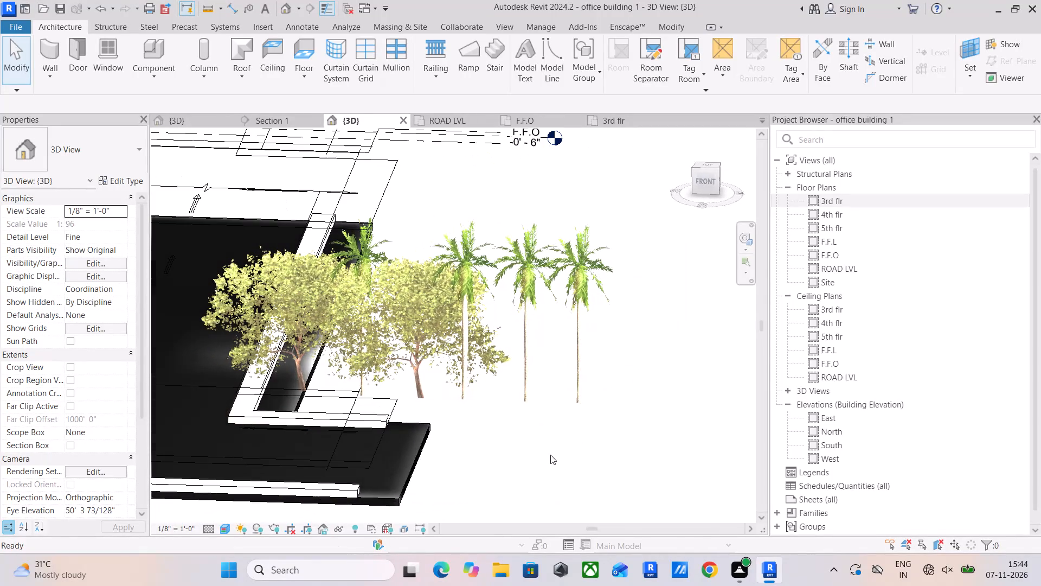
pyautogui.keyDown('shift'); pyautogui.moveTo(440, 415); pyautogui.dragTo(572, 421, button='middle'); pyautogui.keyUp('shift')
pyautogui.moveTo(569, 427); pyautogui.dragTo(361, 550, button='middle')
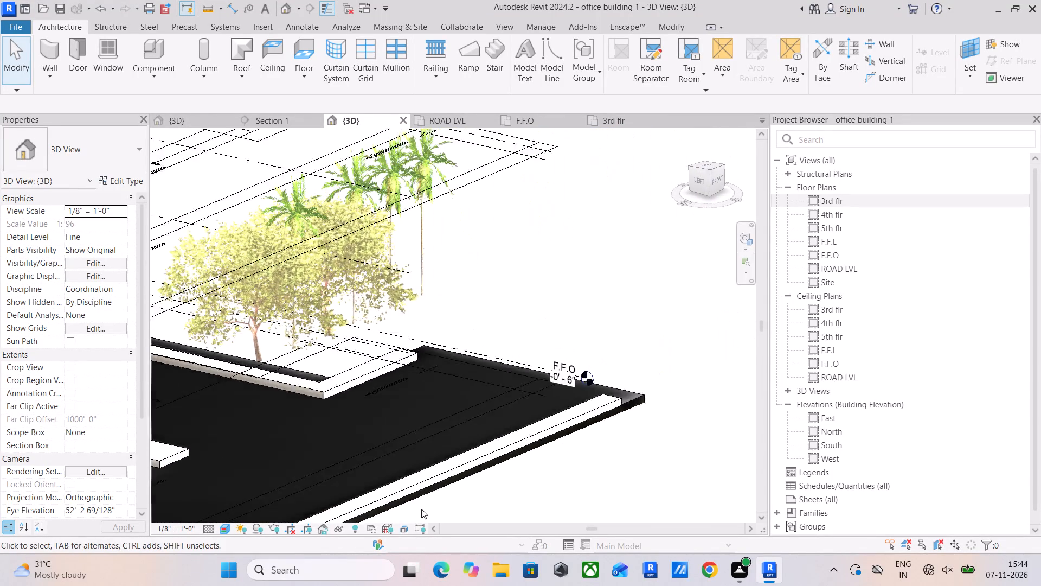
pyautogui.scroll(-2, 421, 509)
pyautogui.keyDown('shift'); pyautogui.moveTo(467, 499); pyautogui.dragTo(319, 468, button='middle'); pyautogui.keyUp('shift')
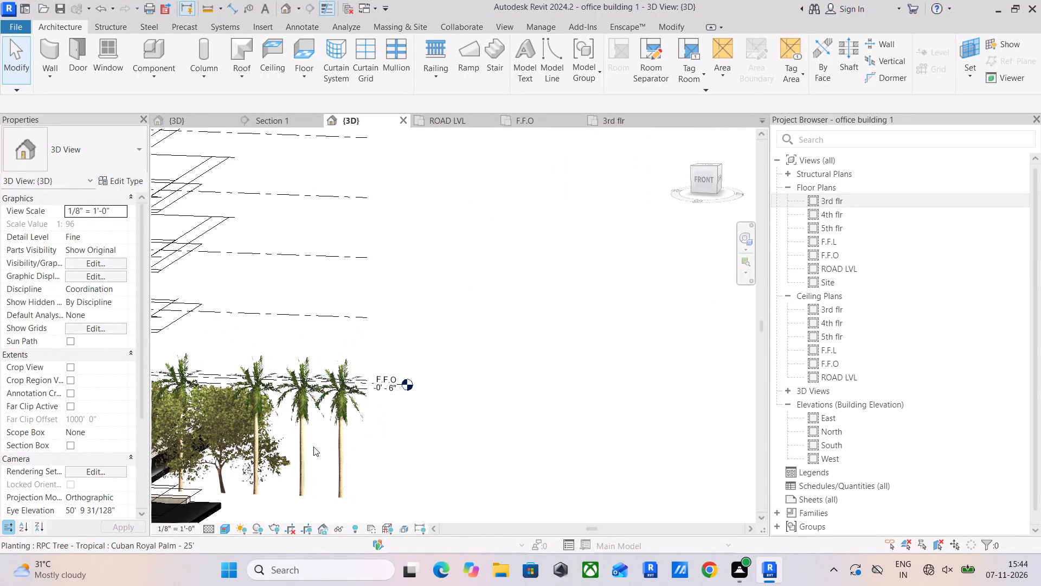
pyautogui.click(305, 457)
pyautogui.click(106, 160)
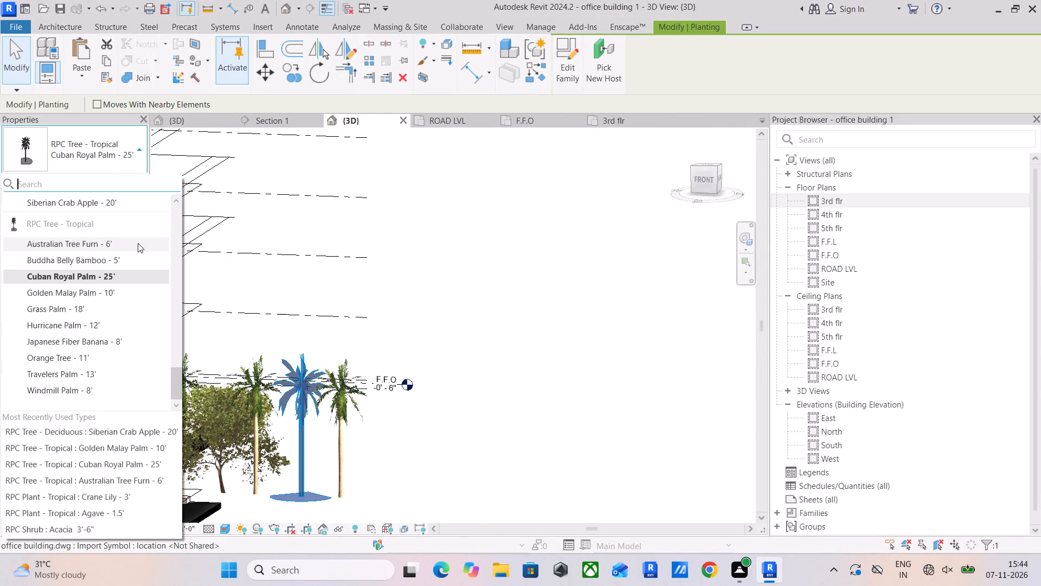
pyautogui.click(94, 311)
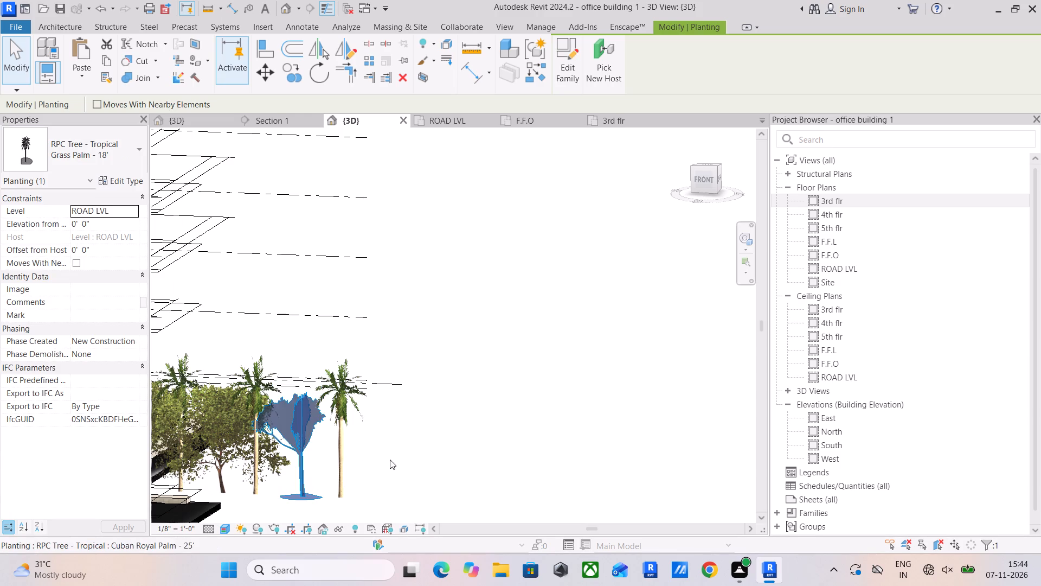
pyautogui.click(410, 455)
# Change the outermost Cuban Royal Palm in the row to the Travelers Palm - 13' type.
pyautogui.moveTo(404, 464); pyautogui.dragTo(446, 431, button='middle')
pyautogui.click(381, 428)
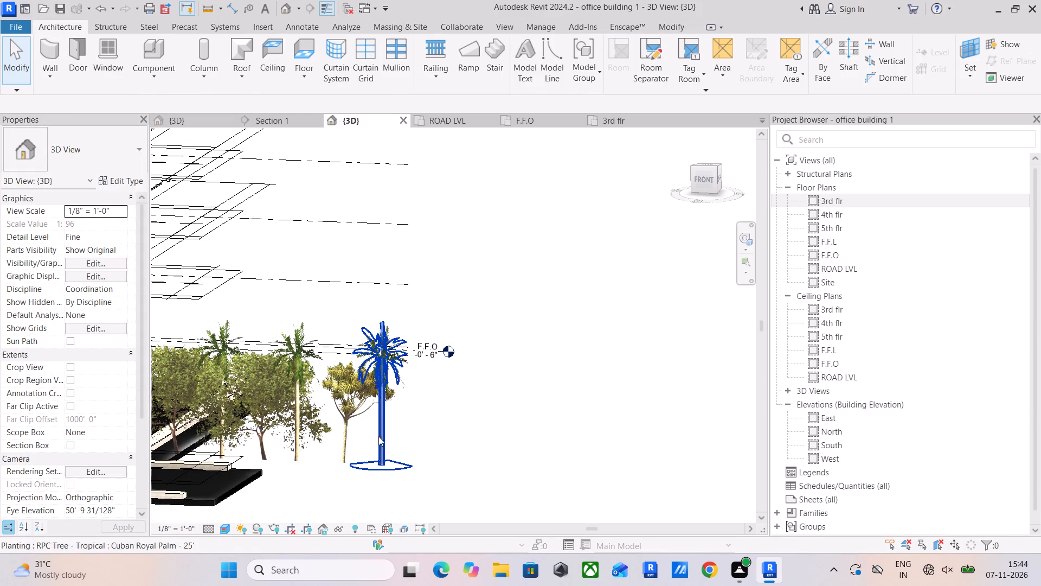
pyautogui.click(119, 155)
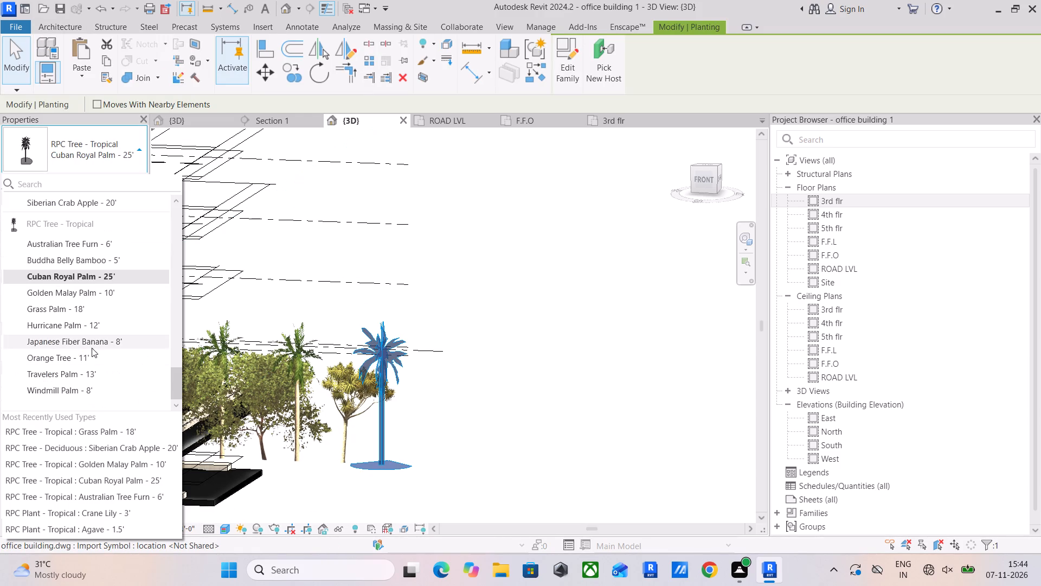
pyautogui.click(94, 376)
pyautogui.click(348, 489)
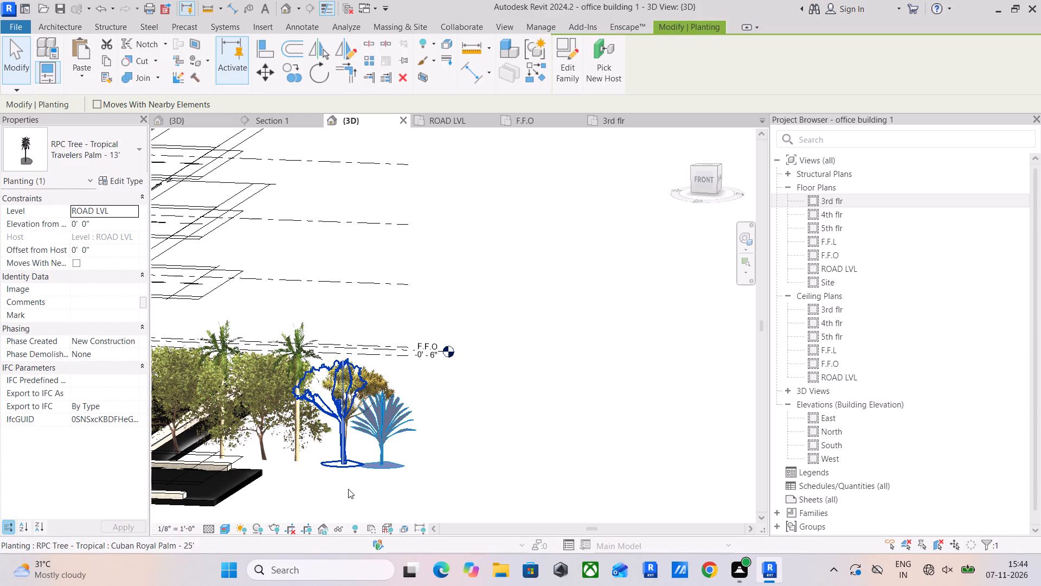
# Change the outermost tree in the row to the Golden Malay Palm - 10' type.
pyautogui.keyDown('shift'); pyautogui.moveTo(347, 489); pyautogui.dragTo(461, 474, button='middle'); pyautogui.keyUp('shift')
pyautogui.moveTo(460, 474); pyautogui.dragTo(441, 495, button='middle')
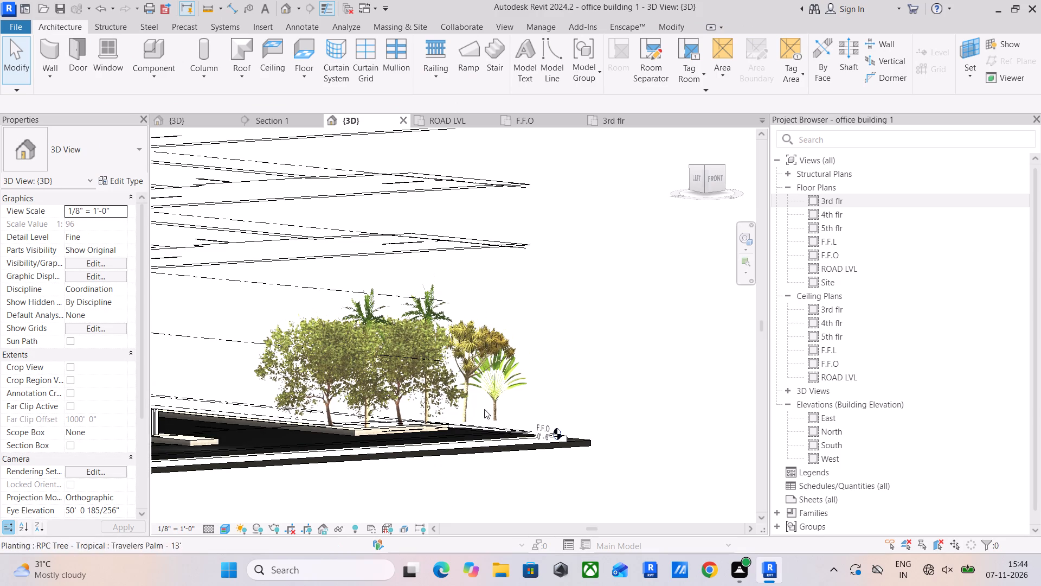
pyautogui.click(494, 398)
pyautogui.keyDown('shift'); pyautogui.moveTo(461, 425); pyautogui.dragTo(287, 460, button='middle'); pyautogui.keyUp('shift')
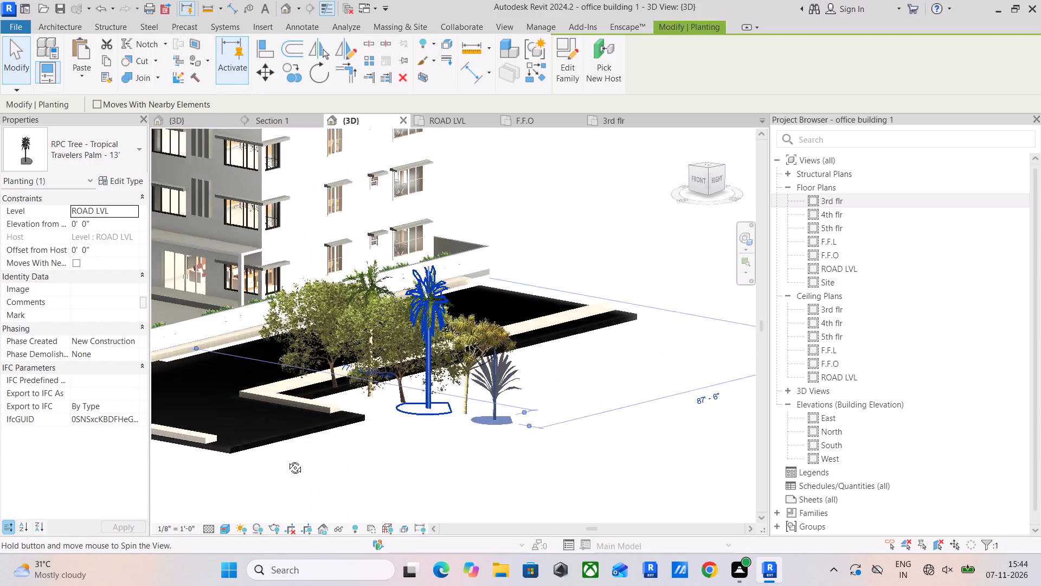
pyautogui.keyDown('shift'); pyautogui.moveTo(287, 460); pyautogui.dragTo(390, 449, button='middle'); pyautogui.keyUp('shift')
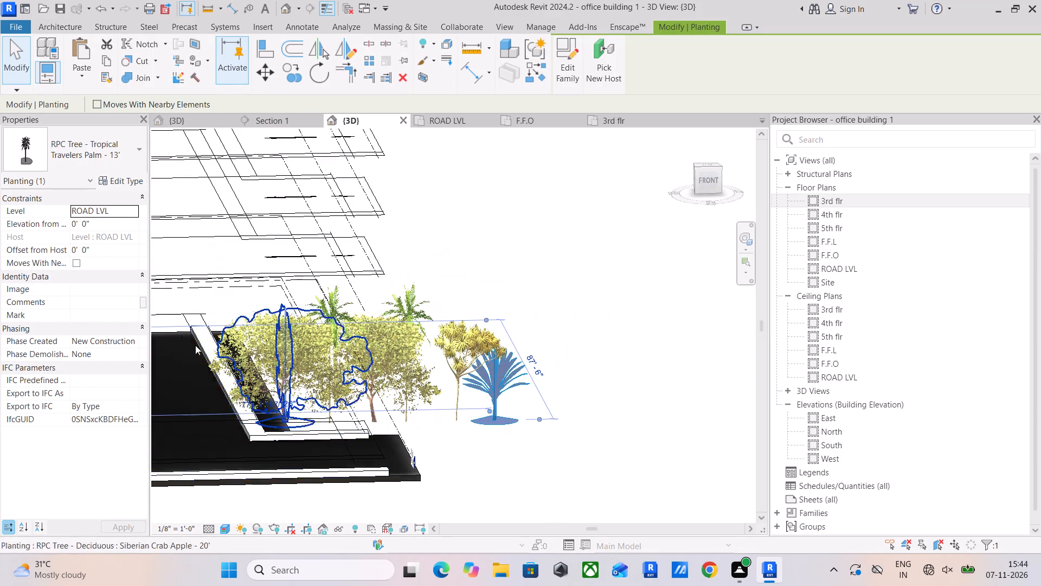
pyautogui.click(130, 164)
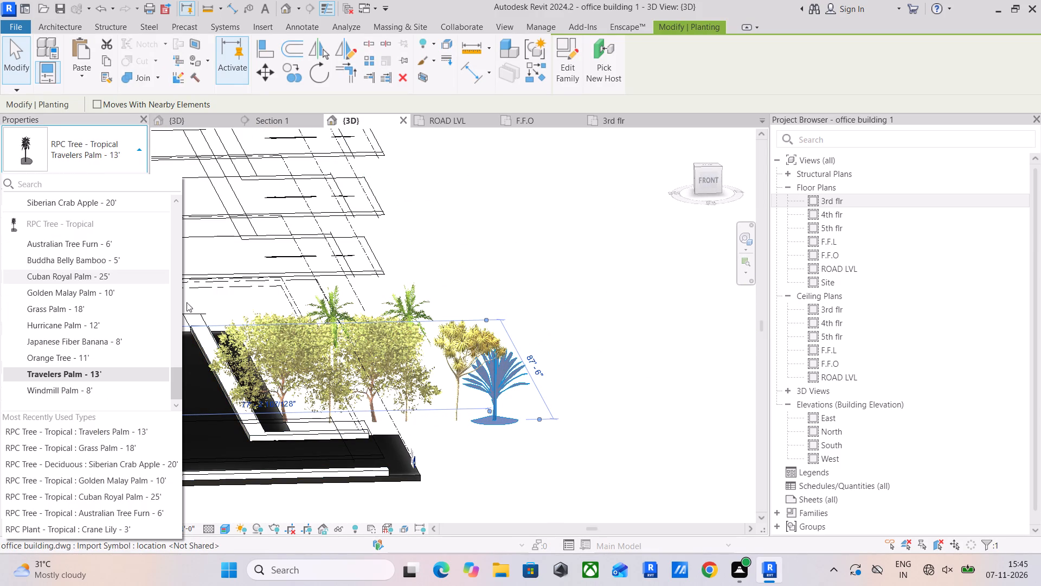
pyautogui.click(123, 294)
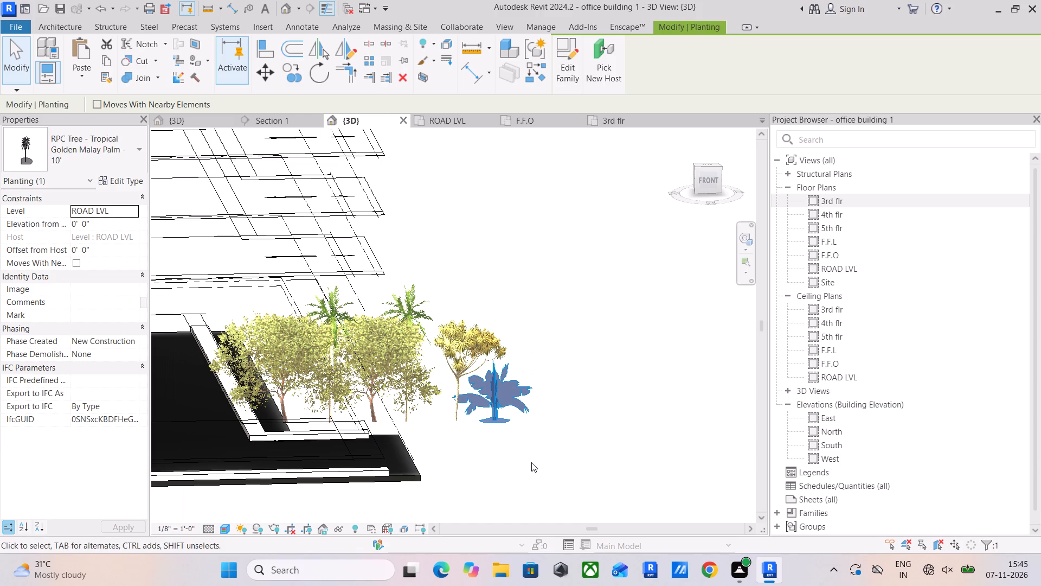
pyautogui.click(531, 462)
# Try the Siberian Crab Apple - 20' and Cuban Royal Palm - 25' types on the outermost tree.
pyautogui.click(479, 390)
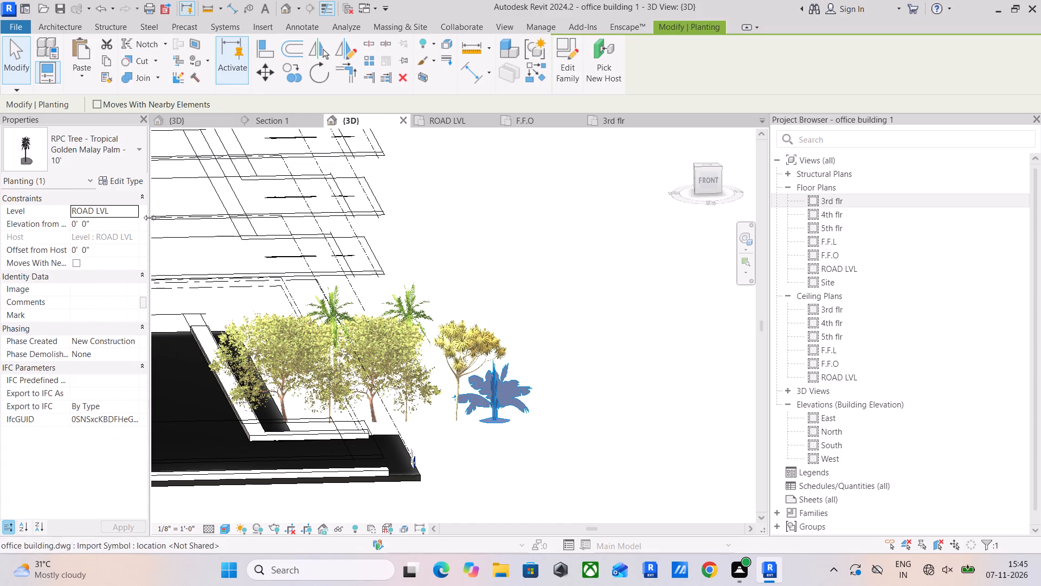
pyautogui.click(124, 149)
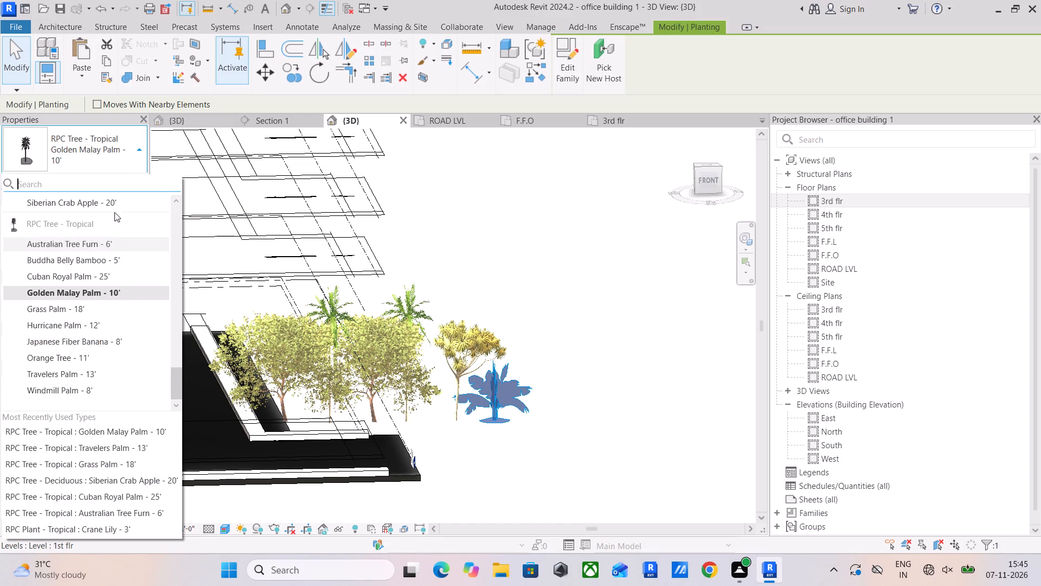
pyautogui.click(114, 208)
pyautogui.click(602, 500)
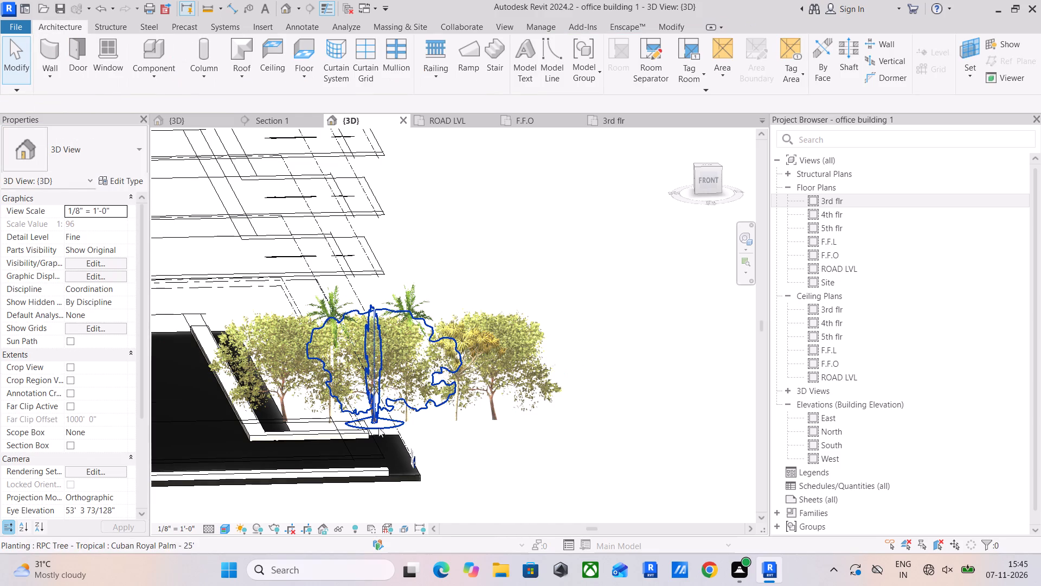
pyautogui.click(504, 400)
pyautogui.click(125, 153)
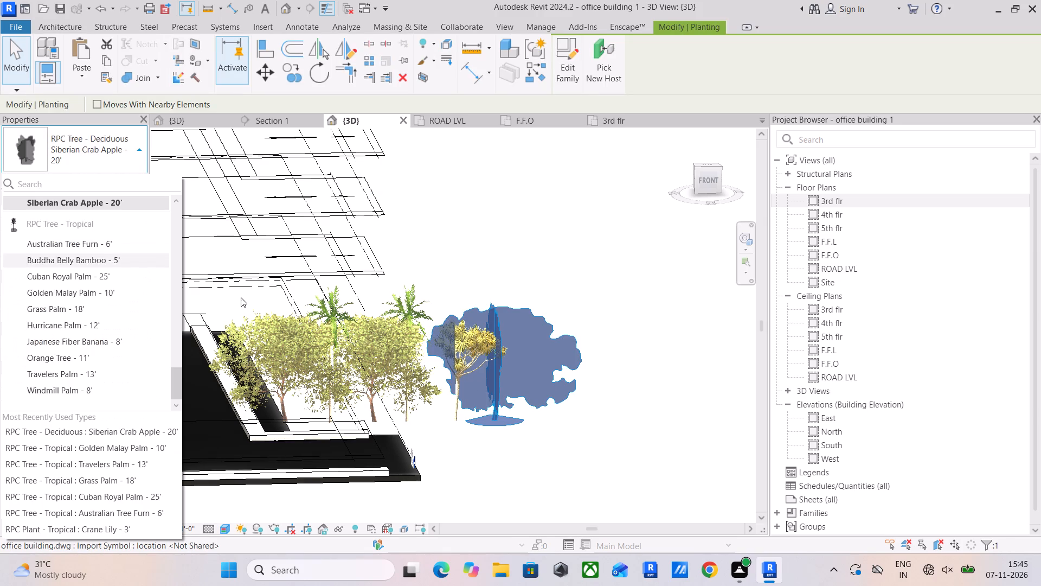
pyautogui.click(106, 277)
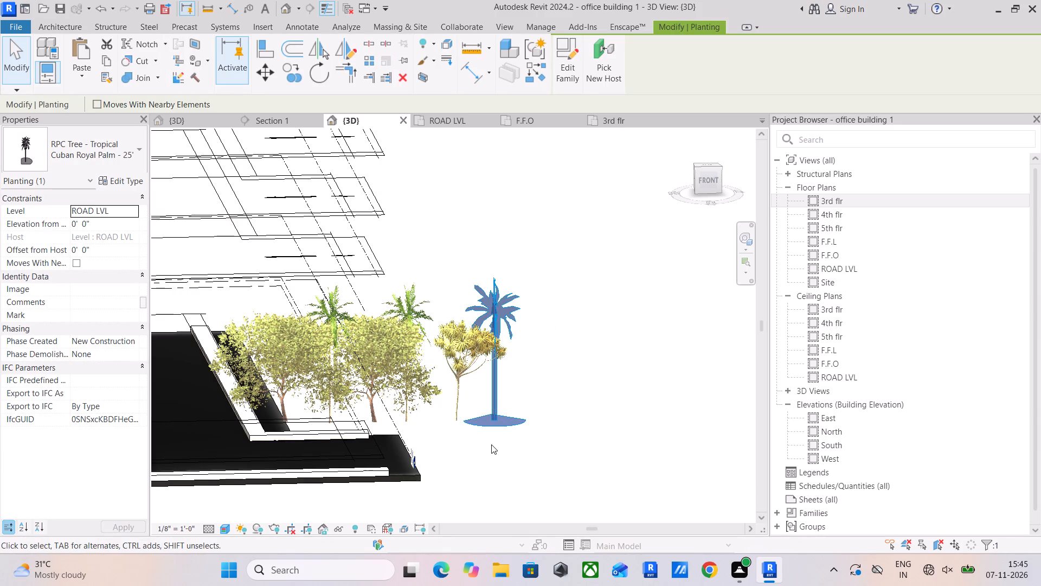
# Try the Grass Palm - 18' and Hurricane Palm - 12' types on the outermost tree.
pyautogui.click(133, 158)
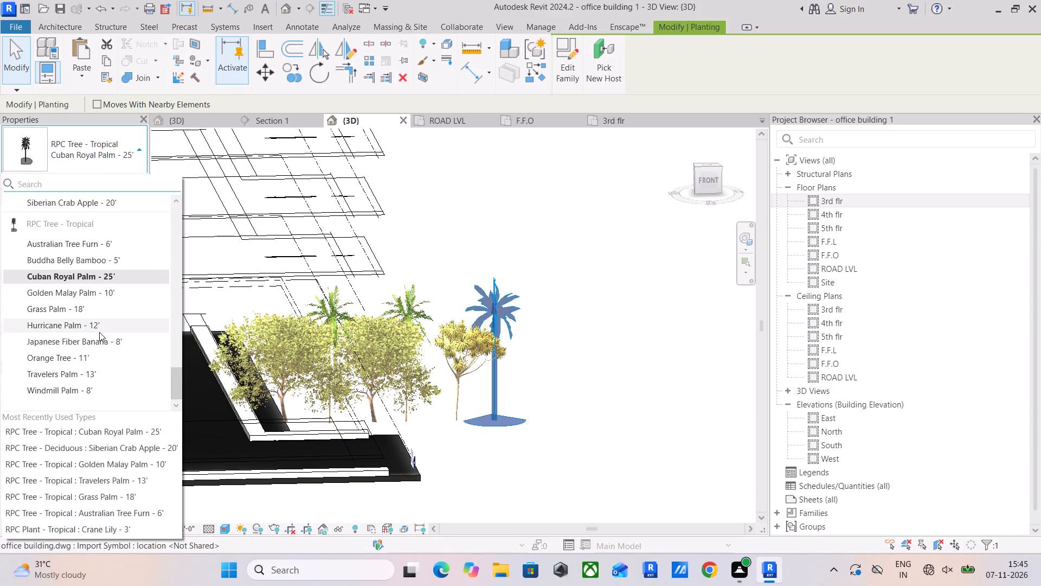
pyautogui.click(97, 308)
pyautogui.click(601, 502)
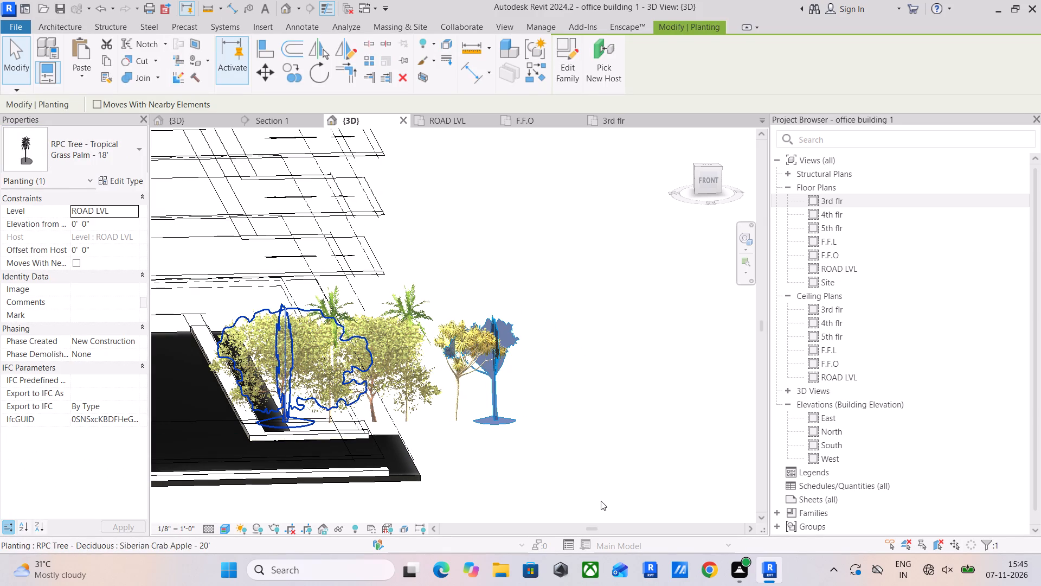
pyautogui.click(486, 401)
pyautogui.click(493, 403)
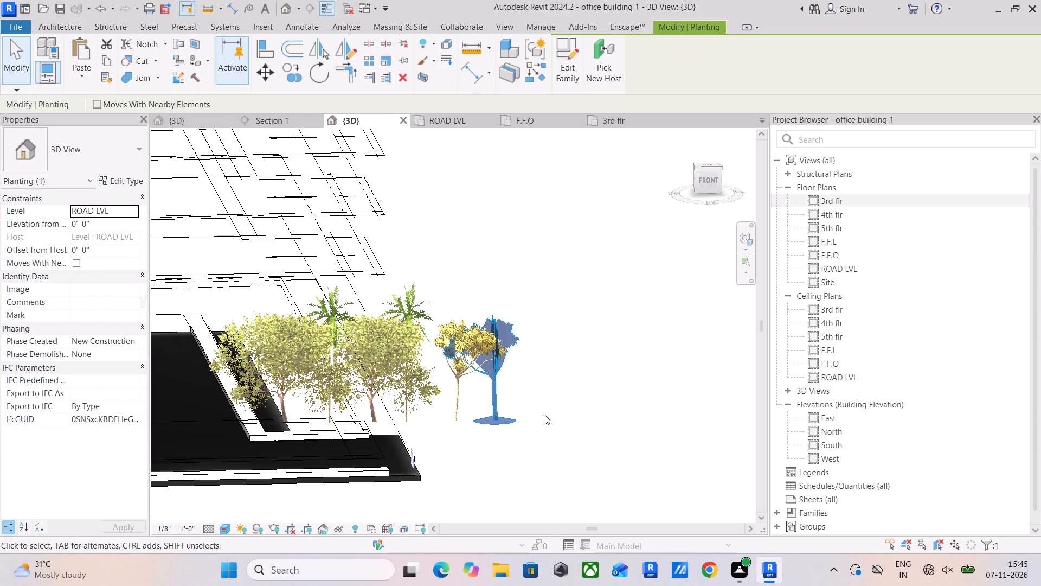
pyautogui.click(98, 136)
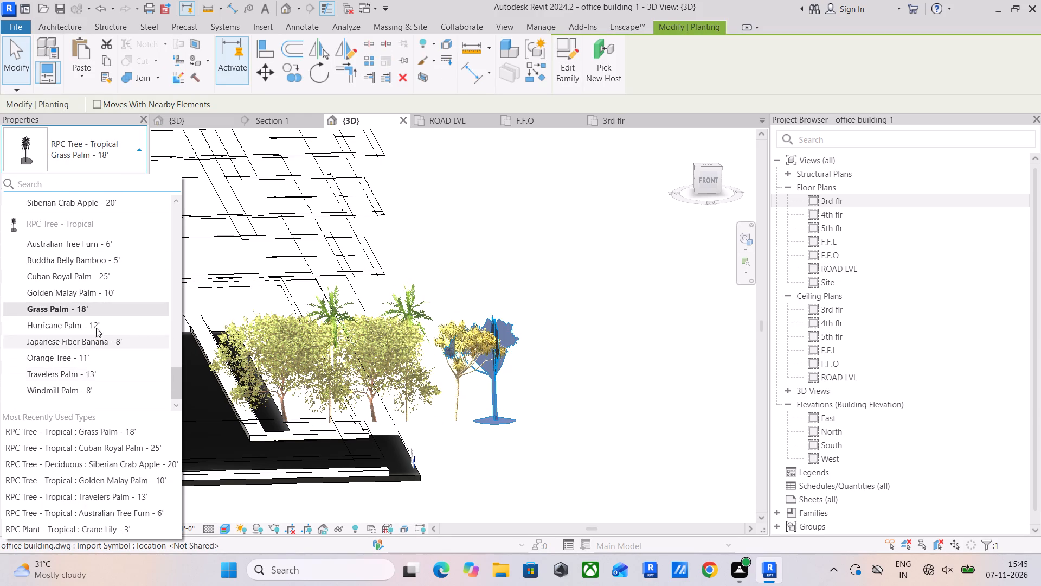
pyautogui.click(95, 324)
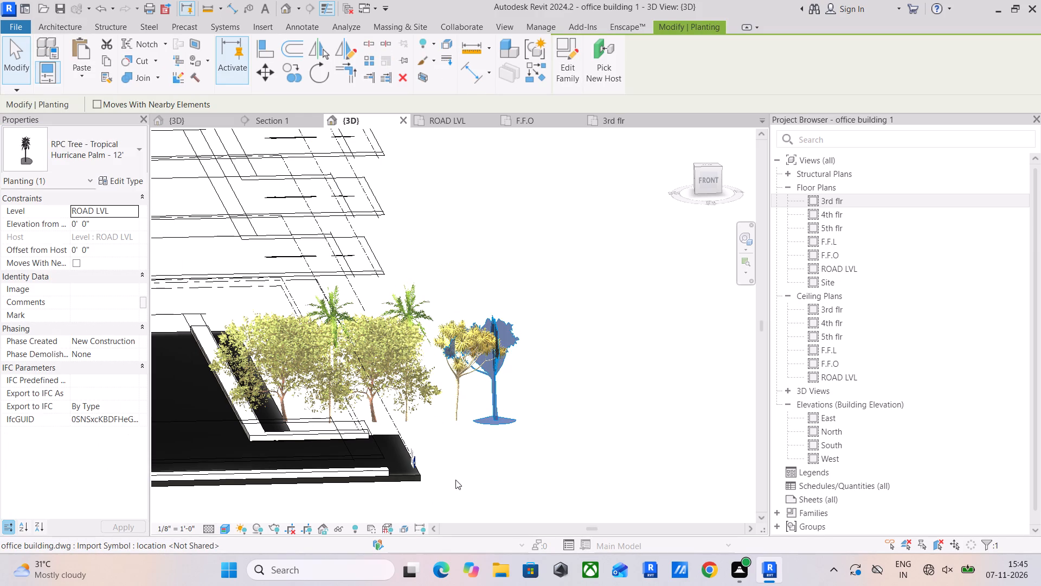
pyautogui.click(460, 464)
# Change the outermost tree in the row to the deciduous Lombardy Poplar type.
pyautogui.click(498, 403)
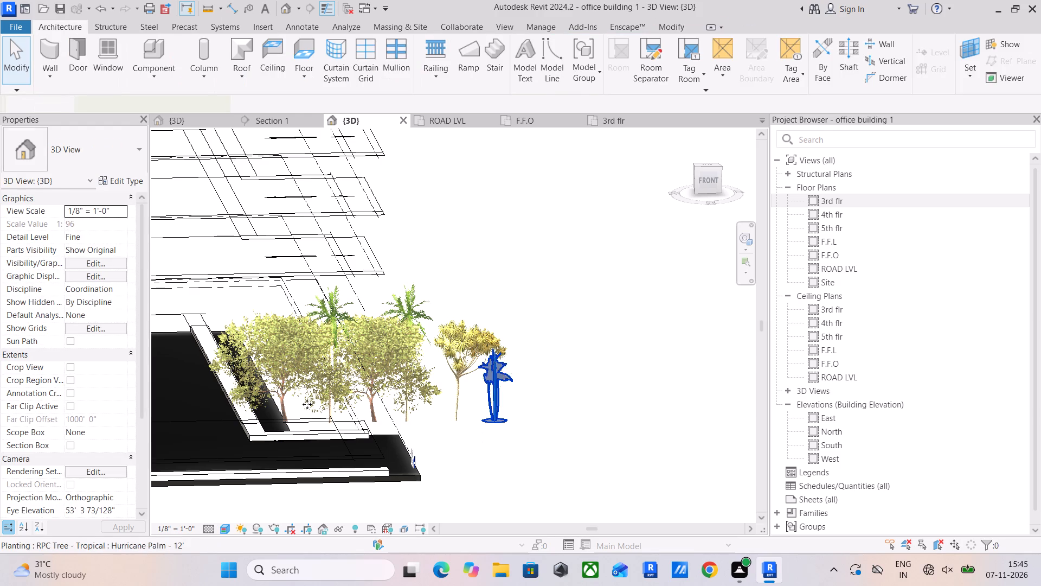
pyautogui.click(110, 163)
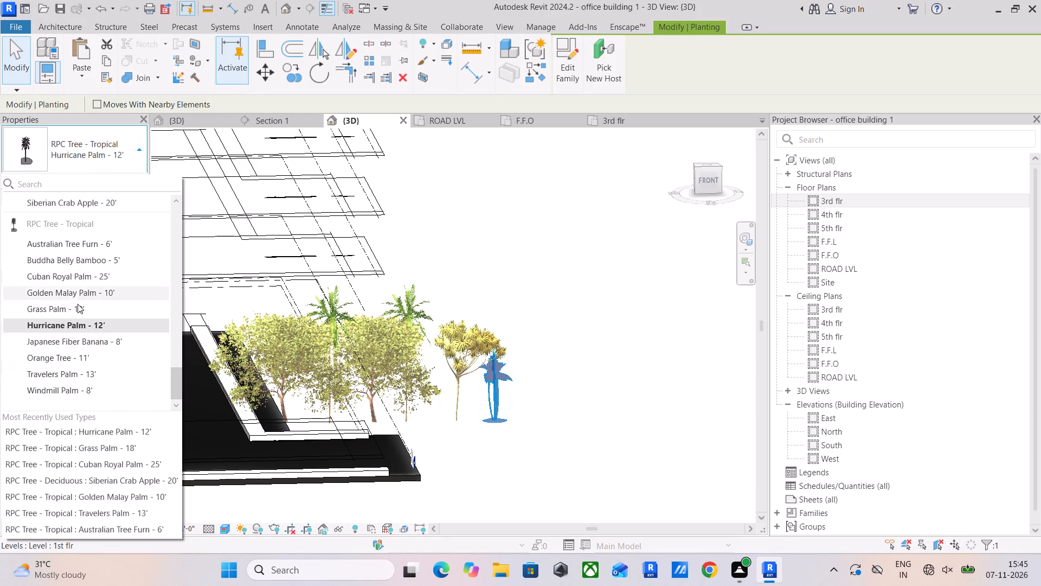
pyautogui.scroll(2, 78, 311)
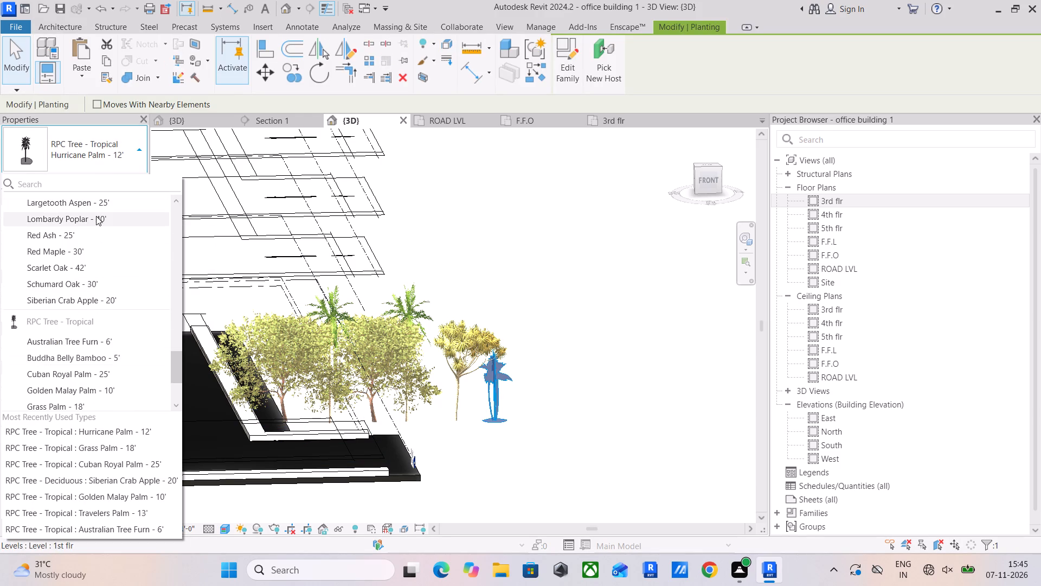
pyautogui.click(96, 216)
pyautogui.click(504, 478)
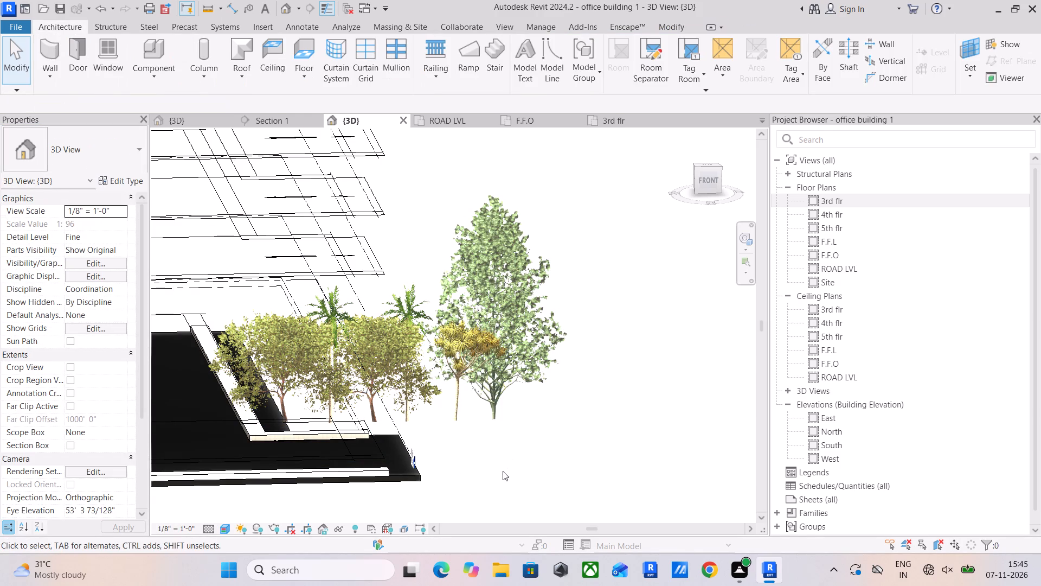
# Delete the Grass Palm and the two Cuban Royal Palms standing between the deciduous trees in the row.
pyautogui.keyDown('shift'); pyautogui.moveTo(484, 473); pyautogui.dragTo(454, 462, button='middle'); pyautogui.keyUp('shift')
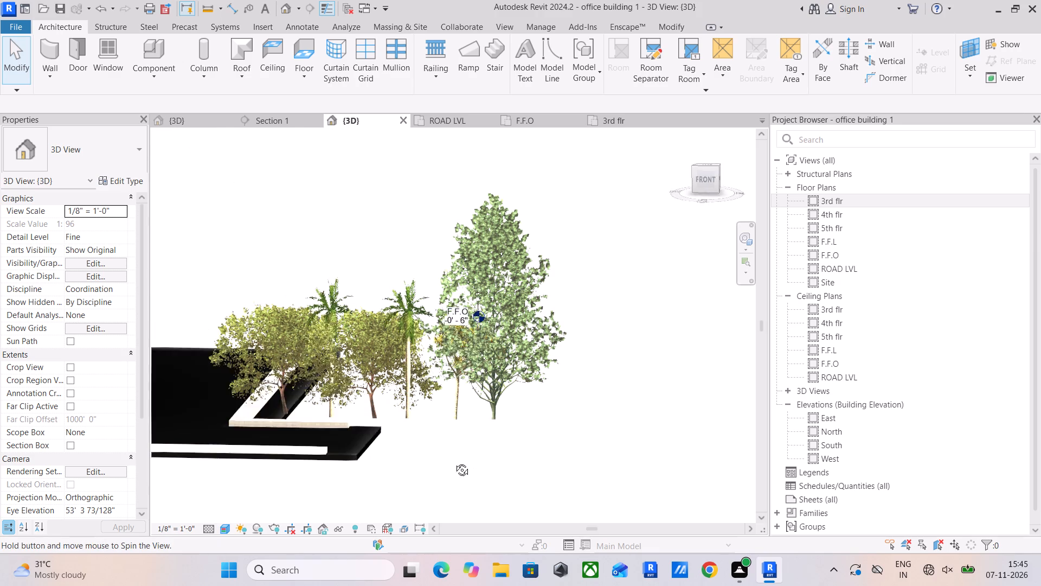
pyautogui.keyDown('shift'); pyautogui.moveTo(454, 462); pyautogui.dragTo(531, 468, button='middle'); pyautogui.keyUp('shift')
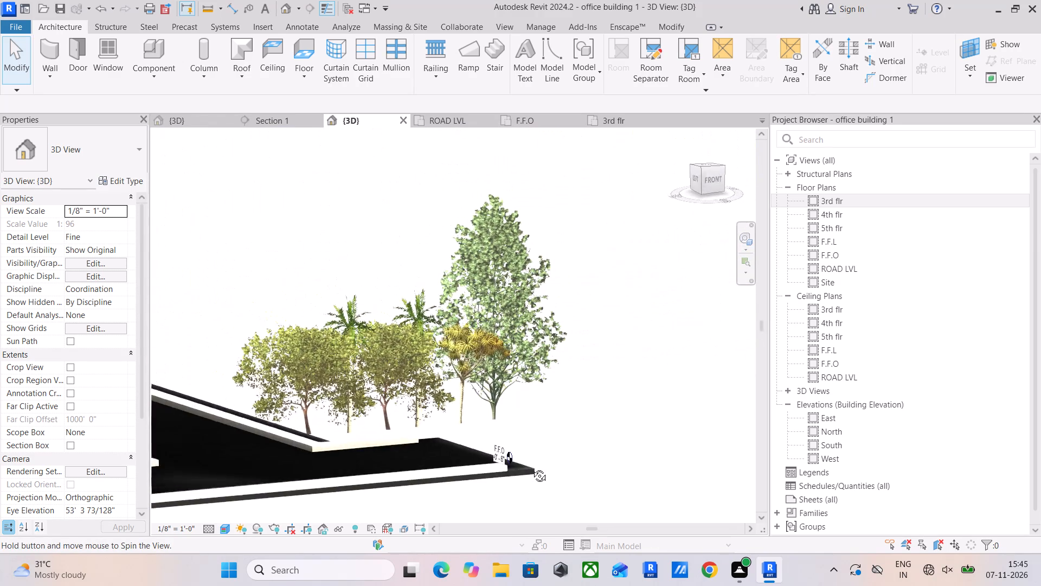
pyautogui.keyDown('shift'); pyautogui.moveTo(531, 468); pyautogui.dragTo(407, 464, button='middle'); pyautogui.keyUp('shift')
pyautogui.click(457, 408)
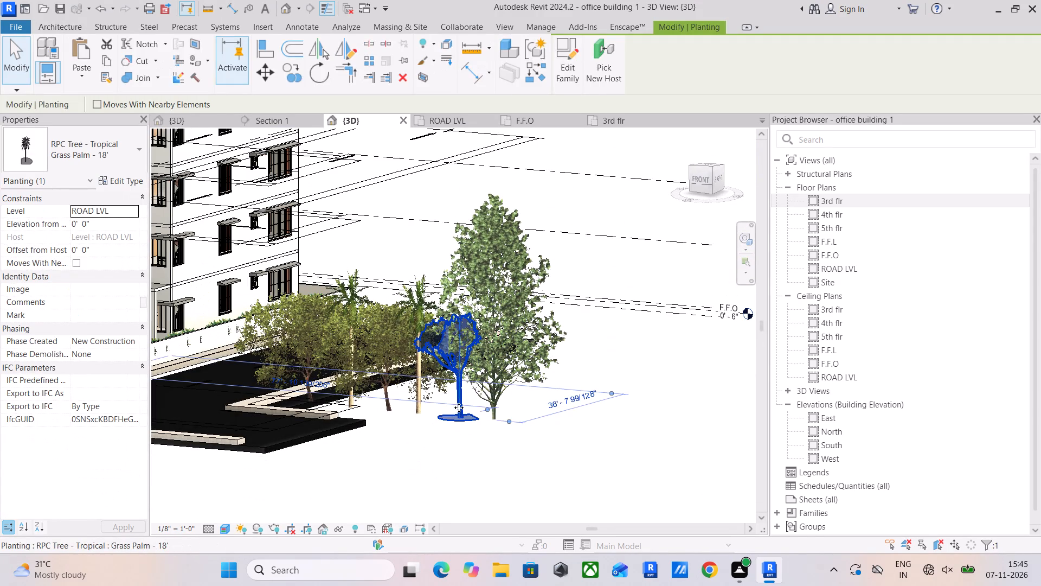
pyautogui.press('Delete')
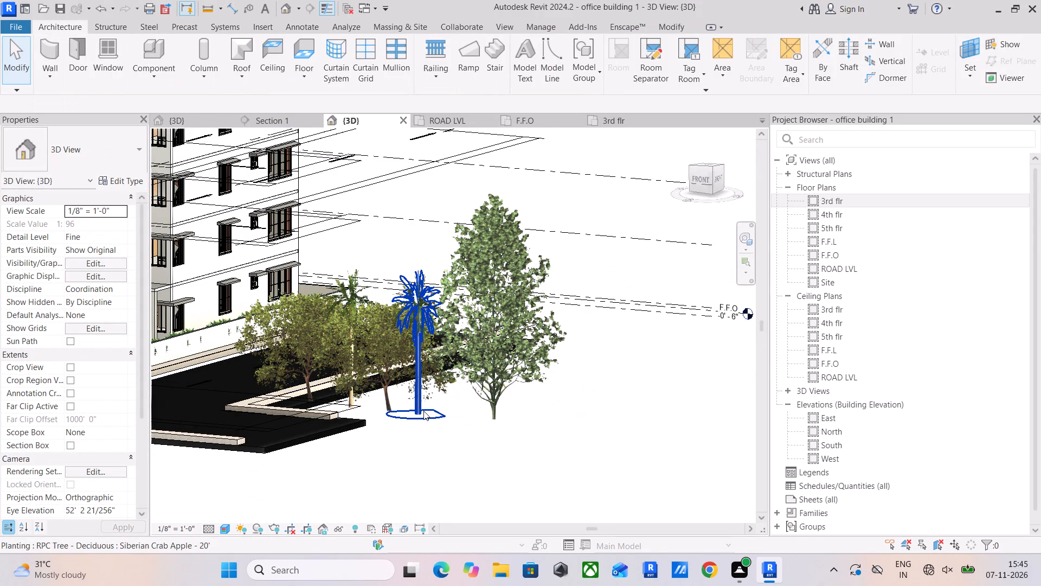
pyautogui.click(423, 411)
pyautogui.press('Delete')
pyautogui.click(351, 405)
pyautogui.press('Delete')
pyautogui.scroll(-3, 403, 450)
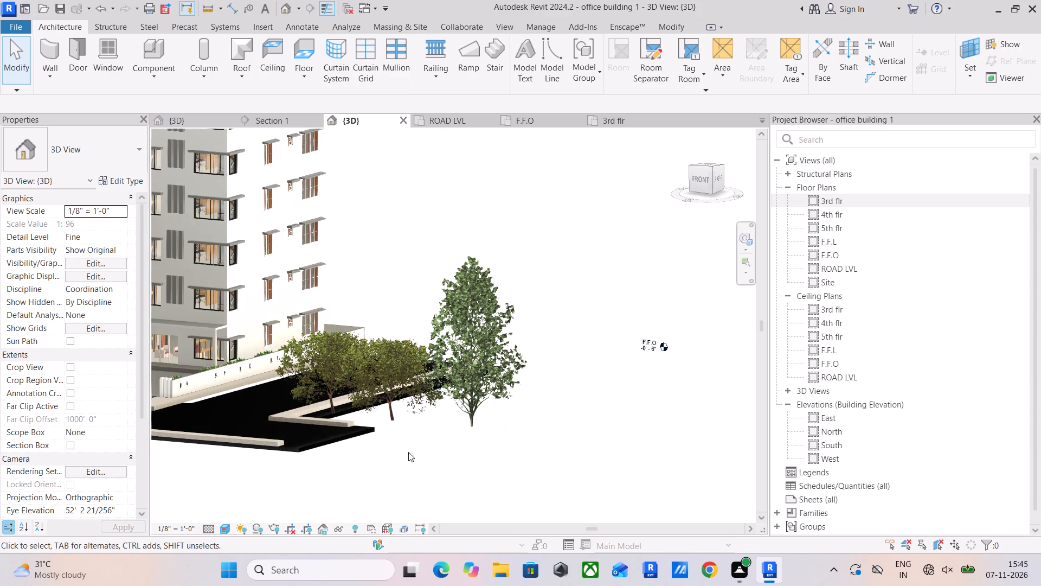
# In the ROAD LVL plan, delete five Cuban Royal Palms from the front-road row, keeping three widely spaced ones.
pyautogui.keyDown('shift'); pyautogui.moveTo(428, 463); pyautogui.dragTo(527, 485, button='middle'); pyautogui.keyUp('shift')
pyautogui.keyDown('shift'); pyautogui.moveTo(471, 463); pyautogui.dragTo(413, 462, button='middle'); pyautogui.keyUp('shift')
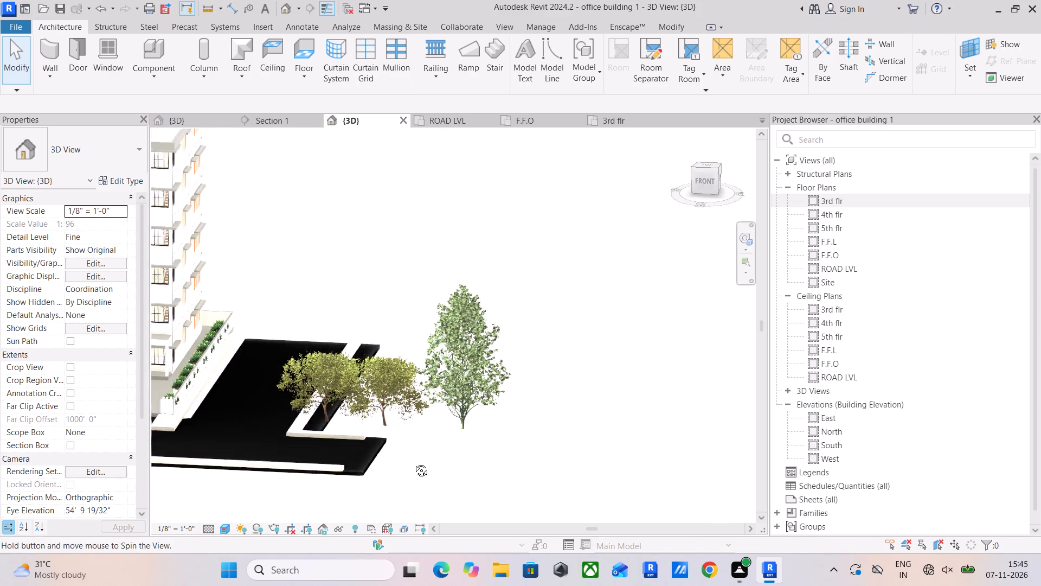
pyautogui.keyDown('shift'); pyautogui.moveTo(413, 462); pyautogui.dragTo(406, 455, button='middle'); pyautogui.keyUp('shift')
pyautogui.click(458, 416)
pyautogui.scroll(-1, 414, 449)
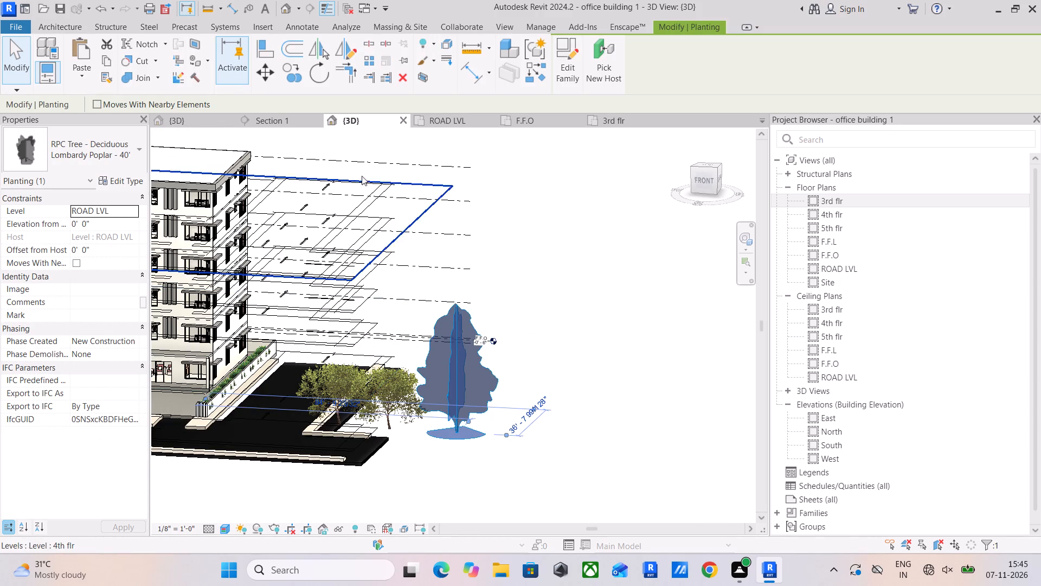
pyautogui.click(444, 116)
pyautogui.scroll(-4, 499, 366)
pyautogui.moveTo(490, 383); pyautogui.dragTo(461, 432, button='middle')
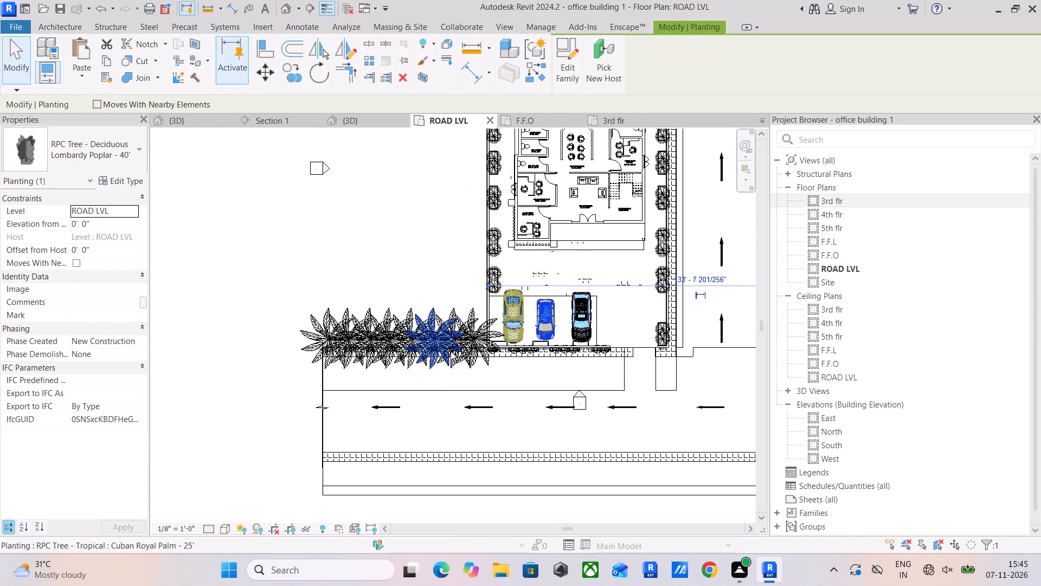
pyautogui.click(452, 345)
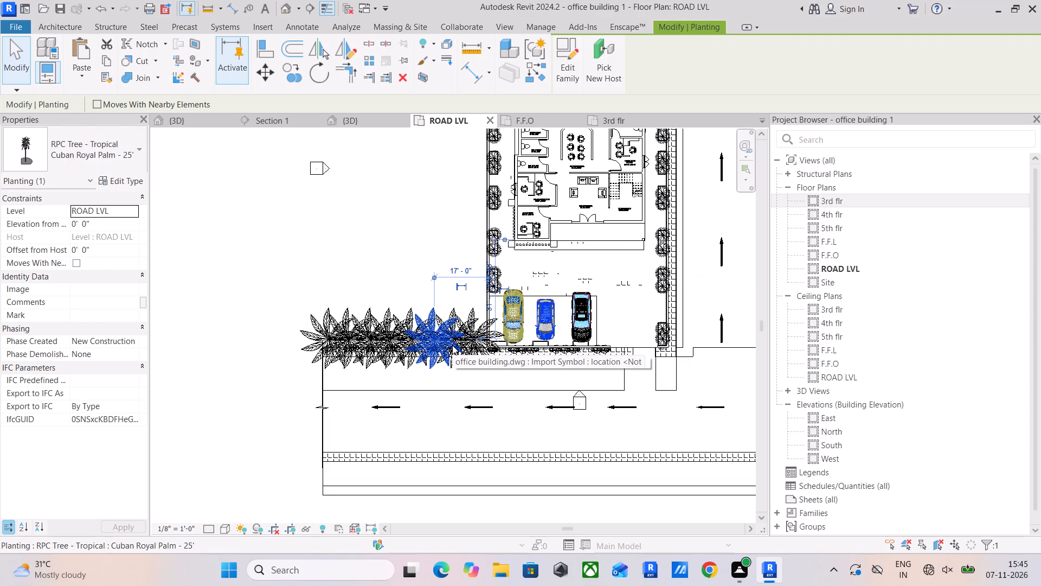
pyautogui.press('Delete')
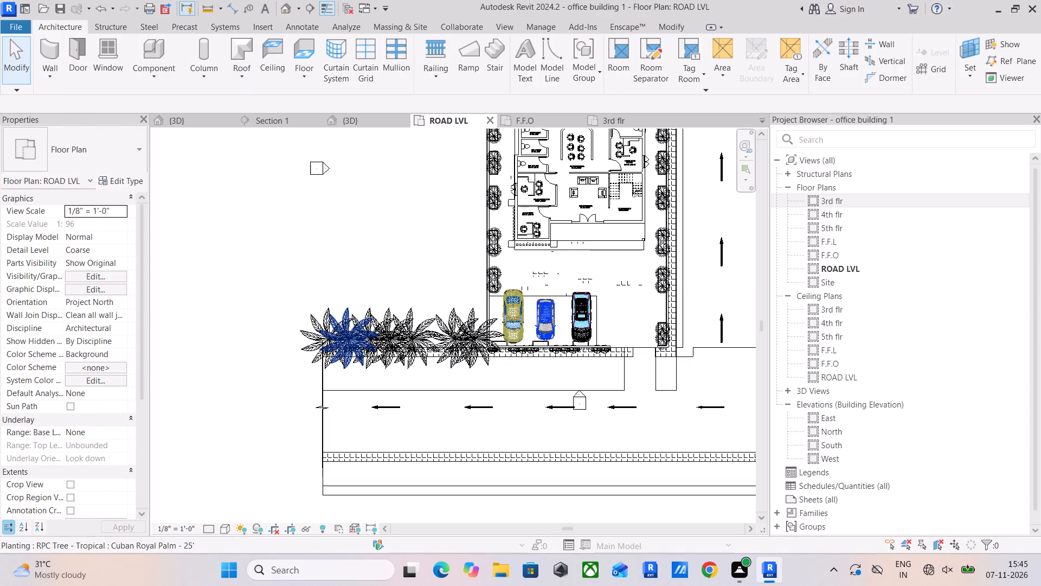
pyautogui.click(371, 348)
pyautogui.press('Delete')
pyautogui.click(390, 346)
pyautogui.press('Delete')
pyautogui.click(393, 347)
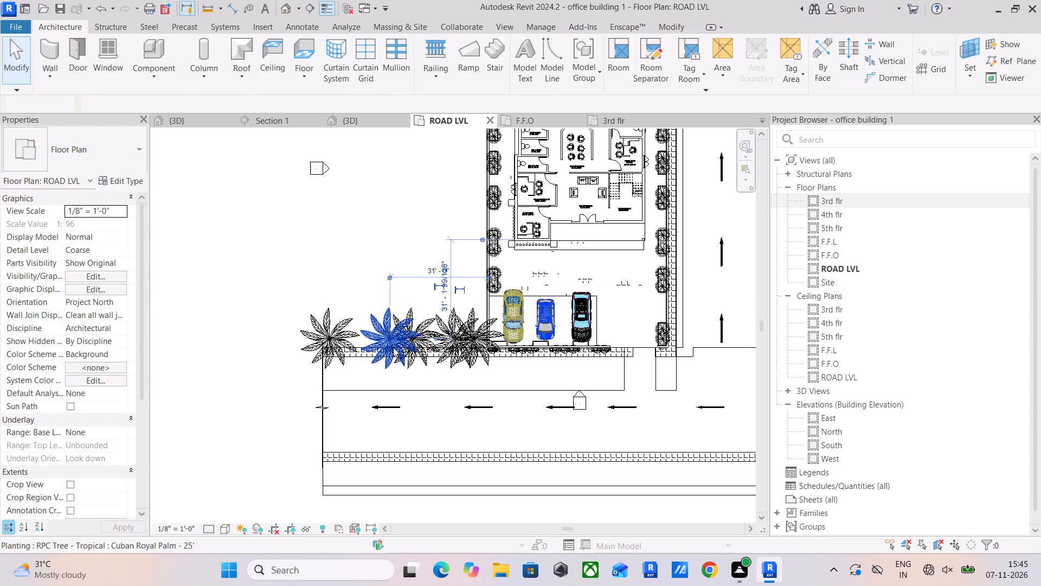
pyautogui.press('Delete')
pyautogui.click(467, 345)
pyautogui.press('Delete')
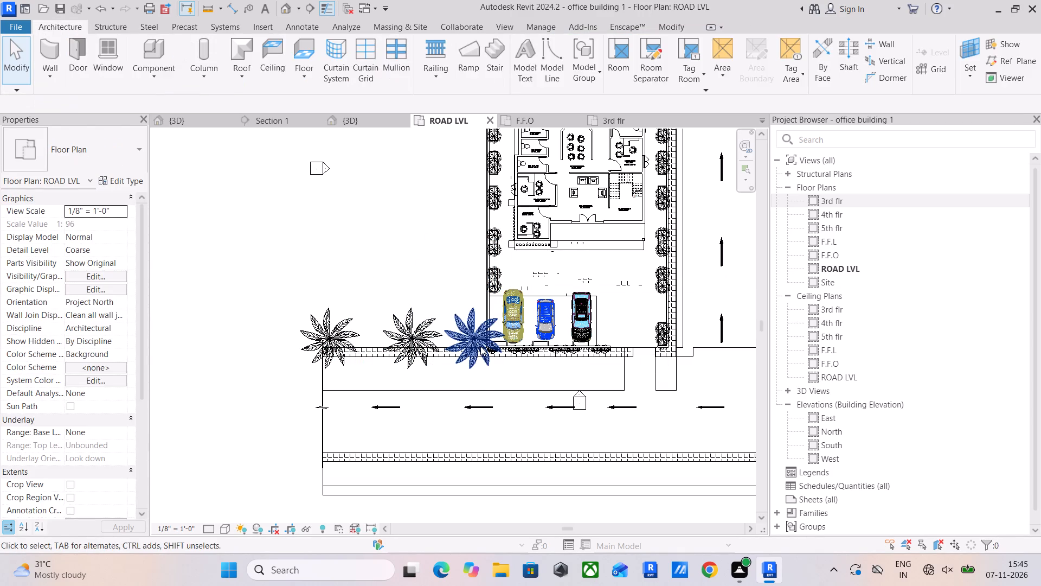
# Change the palm nearest the parked cars to the deciduous Lombardy Poplar - 40' type.
pyautogui.click(480, 346)
pyautogui.click(129, 157)
pyautogui.scroll(1, 85, 257)
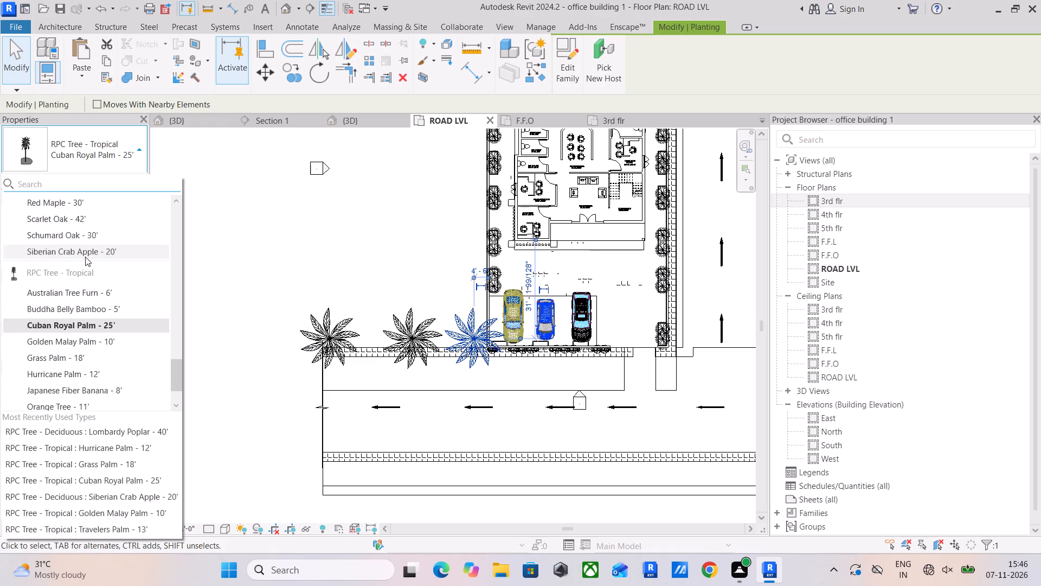
pyautogui.scroll(2, 85, 257)
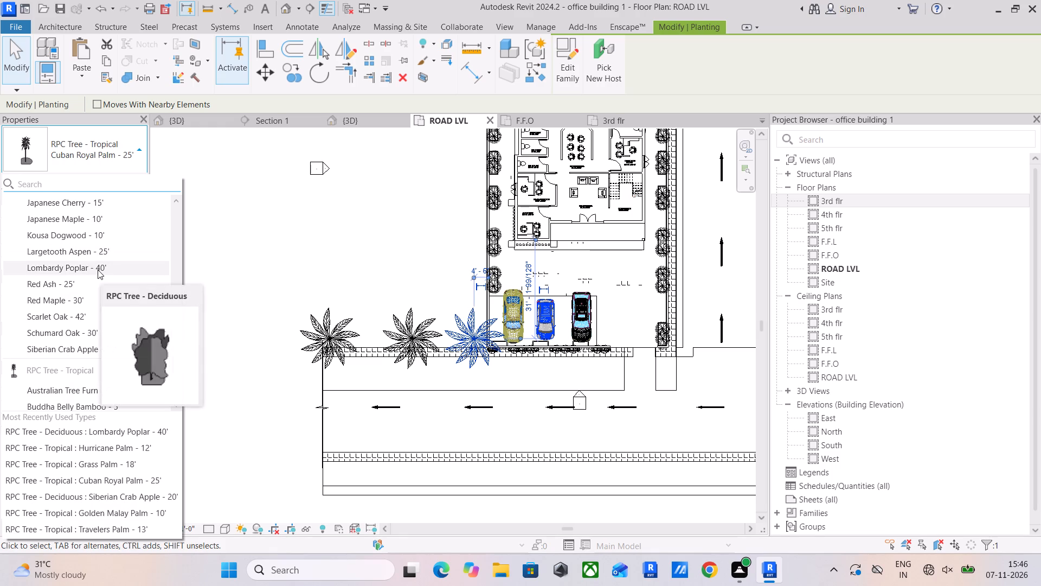
pyautogui.click(98, 270)
# Change the middle palm of the front-road row to the deciduous Scarlet Oak - 42' type.
pyautogui.click(396, 340)
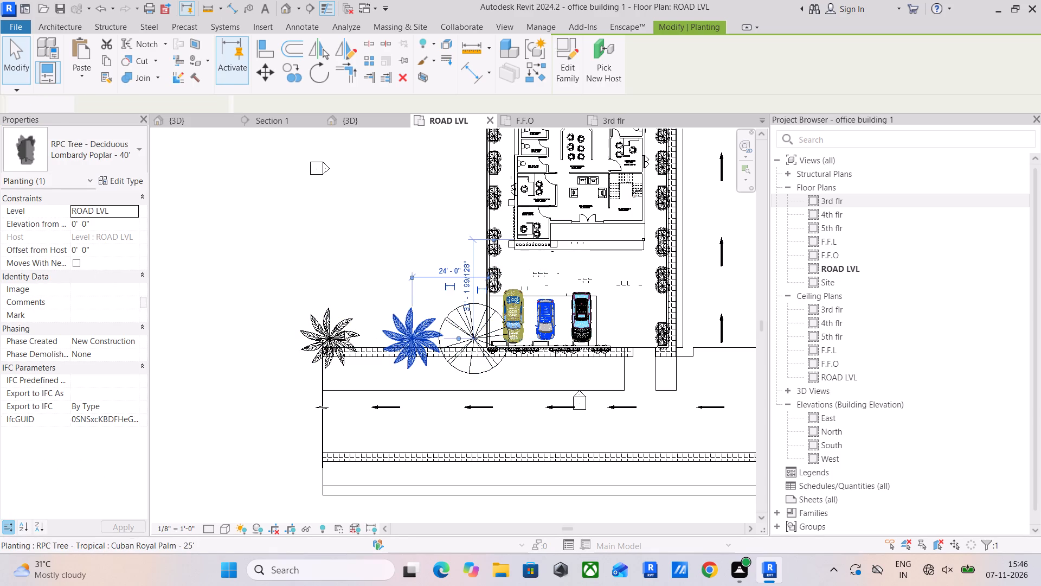
pyautogui.click(117, 160)
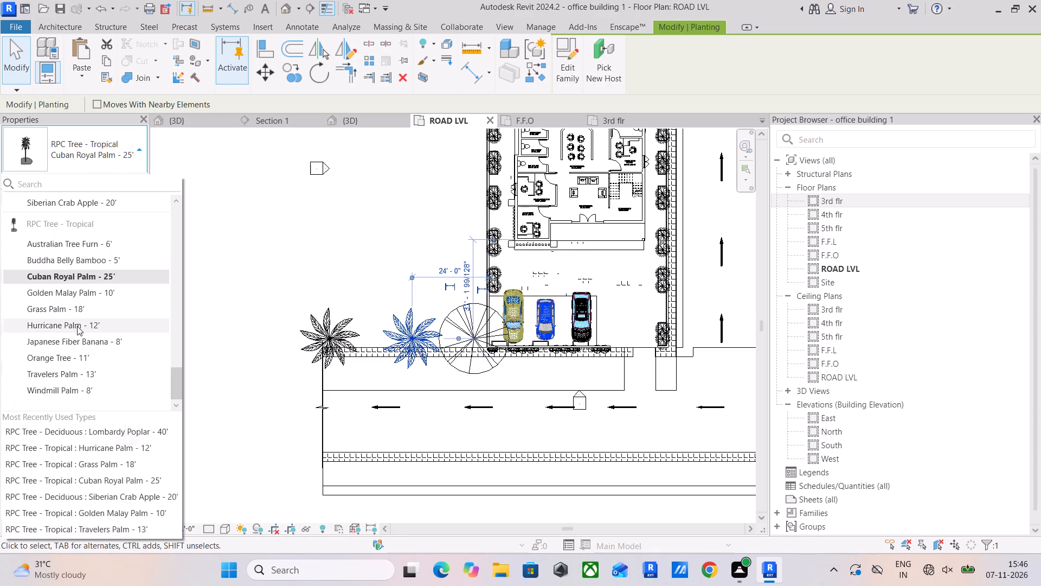
pyautogui.scroll(2, 115, 288)
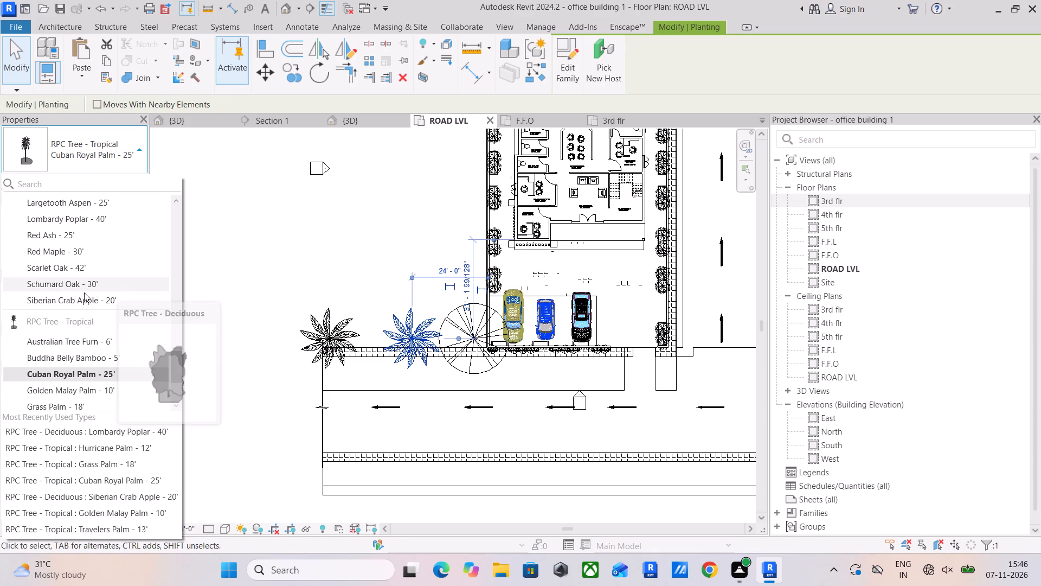
pyautogui.click(82, 270)
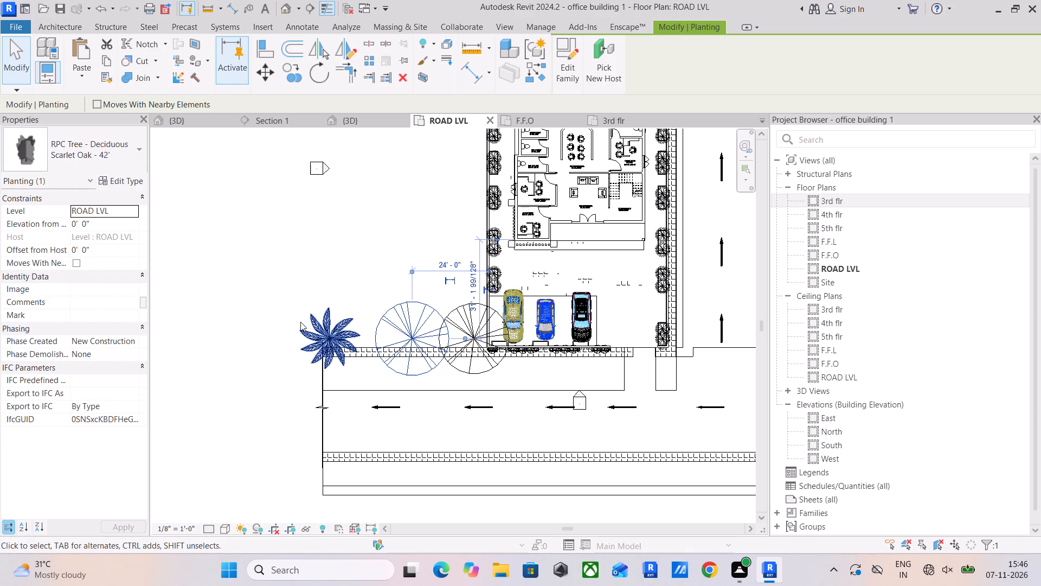
# Change the outermost palm at the far end of the front-road row to the deciduous Schumard Oak - 30' type.
pyautogui.click(300, 322)
pyautogui.click(99, 168)
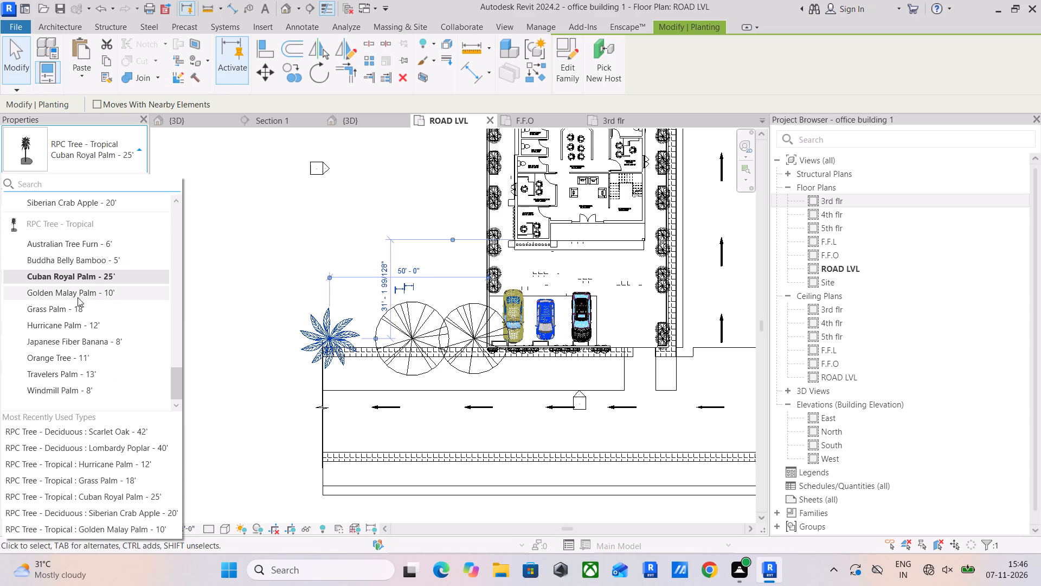
pyautogui.scroll(1, 104, 273)
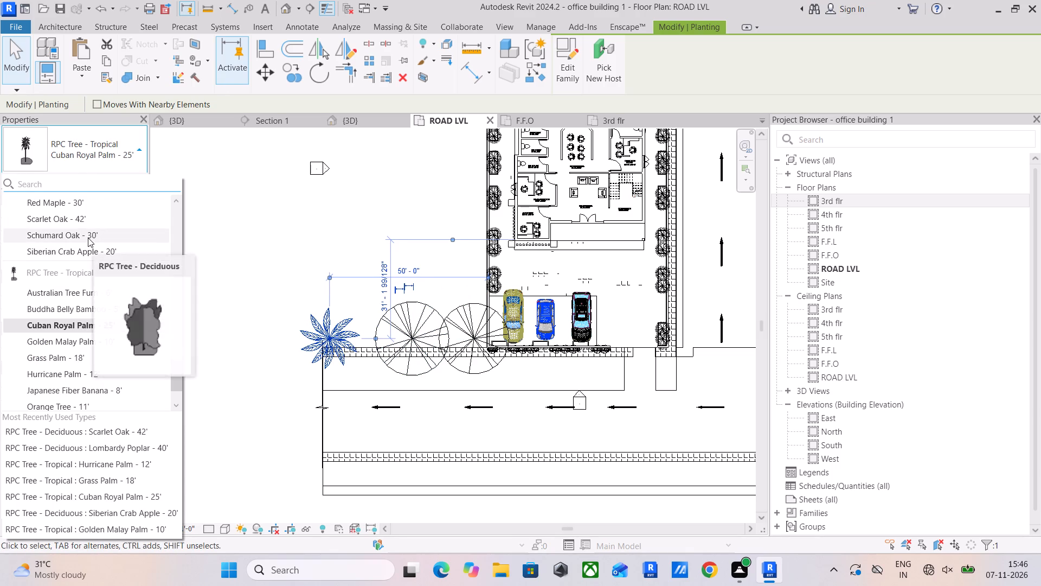
pyautogui.click(88, 238)
pyautogui.click(224, 389)
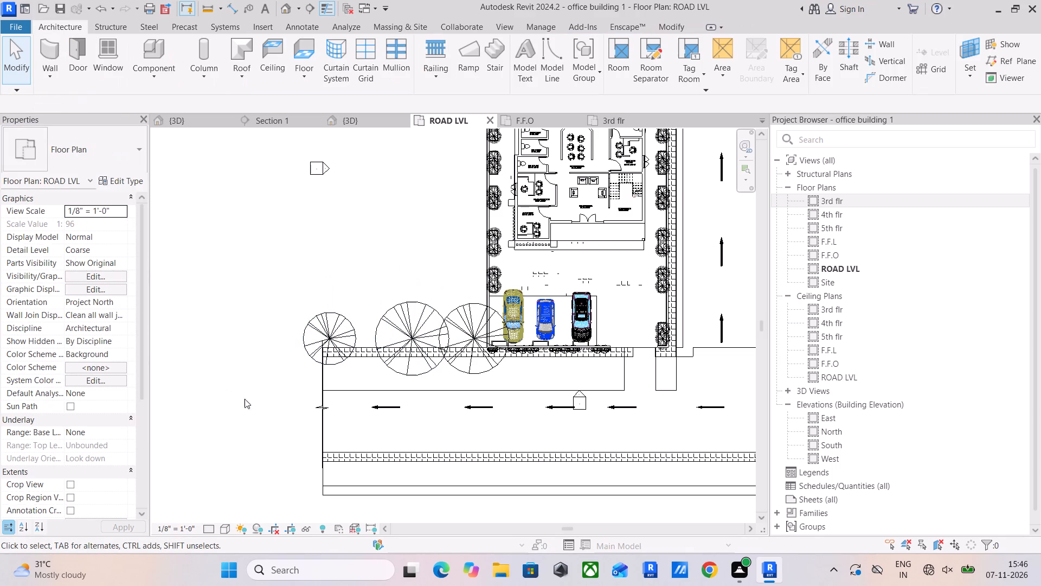
# Inspect the three trees along the front road up close in the 3D view.
pyautogui.click(369, 120)
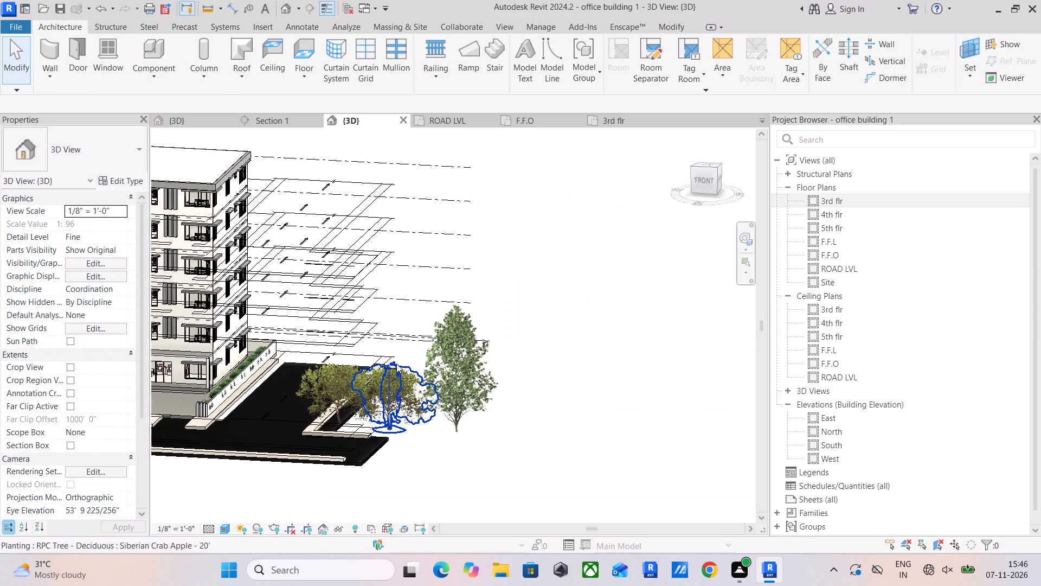
pyautogui.keyDown('shift'); pyautogui.moveTo(395, 379); pyautogui.dragTo(501, 352, button='middle'); pyautogui.keyUp('shift')
pyautogui.scroll(-4, 369, 370)
pyautogui.moveTo(356, 374); pyautogui.dragTo(598, 335, button='middle')
pyautogui.keyDown('shift'); pyautogui.moveTo(500, 360); pyautogui.dragTo(361, 379, button='middle'); pyautogui.keyUp('shift')
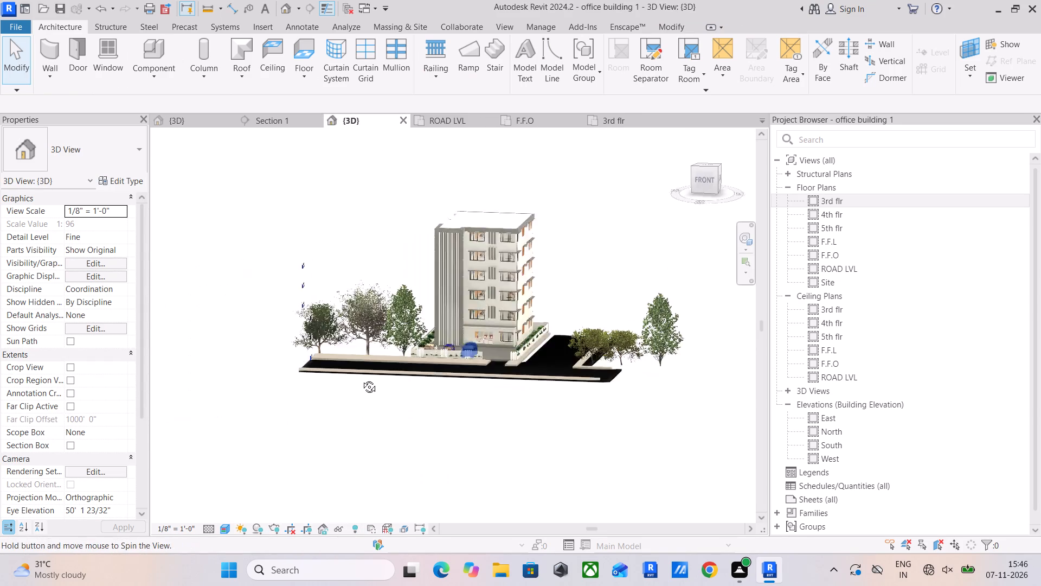
pyautogui.keyDown('shift'); pyautogui.moveTo(361, 379); pyautogui.dragTo(357, 379, button='middle'); pyautogui.keyUp('shift')
pyautogui.scroll(4, 313, 324)
pyautogui.moveTo(307, 330); pyautogui.dragTo(292, 351, button='middle')
pyautogui.click(278, 335)
pyautogui.scroll(4, 465, 380)
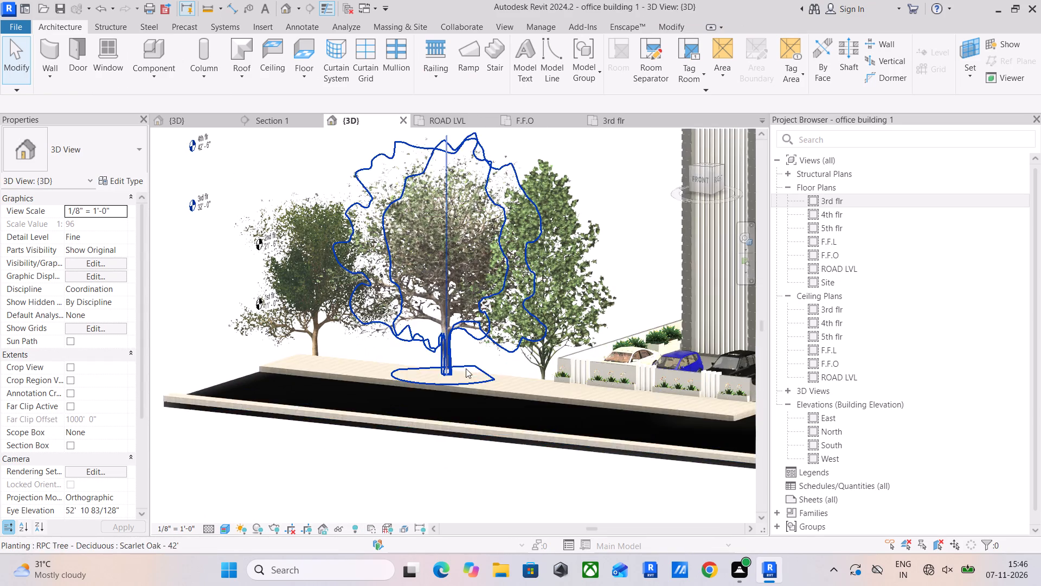
pyautogui.moveTo(433, 410); pyautogui.dragTo(423, 415, button='middle')
pyautogui.keyDown('shift'); pyautogui.moveTo(386, 408); pyautogui.dragTo(444, 411, button='middle'); pyautogui.keyUp('shift')
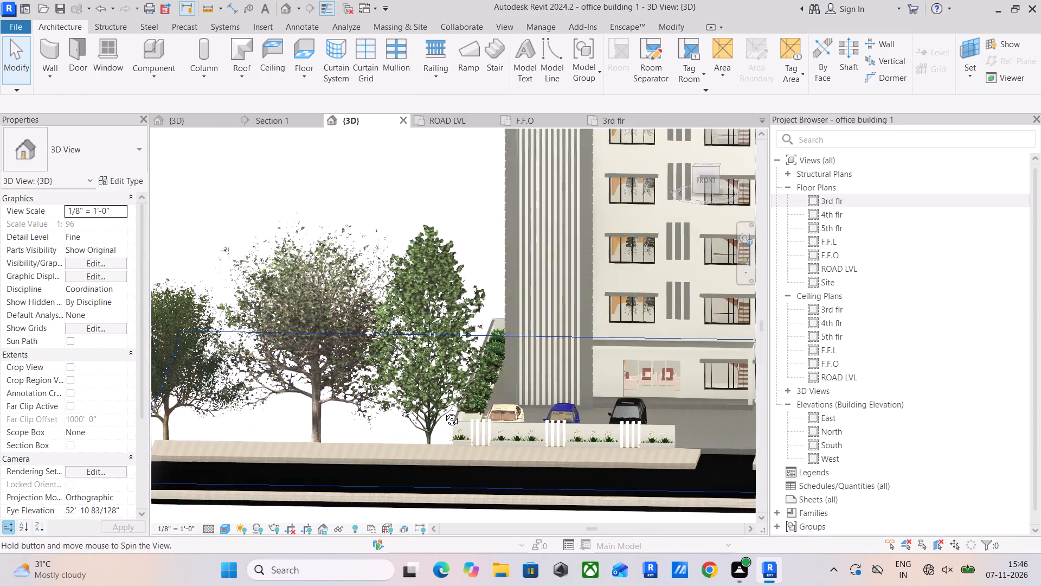
pyautogui.keyDown('shift'); pyautogui.moveTo(444, 411); pyautogui.dragTo(444, 412, button='middle'); pyautogui.keyUp('shift')
pyautogui.moveTo(437, 418); pyautogui.dragTo(417, 279, button='middle')
# Examine the building, roads and both tree groups from several angles in the 3D view.
pyautogui.scroll(-3, 466, 348)
pyautogui.moveTo(467, 355); pyautogui.dragTo(490, 369, button='middle')
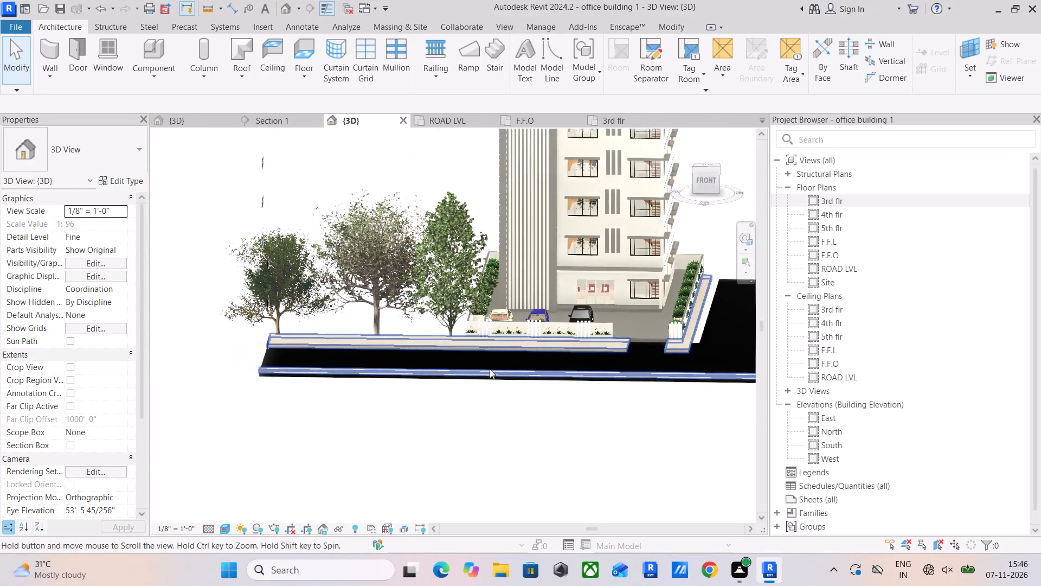
pyautogui.scroll(-3, 473, 359)
pyautogui.moveTo(478, 369); pyautogui.dragTo(401, 422, button='middle')
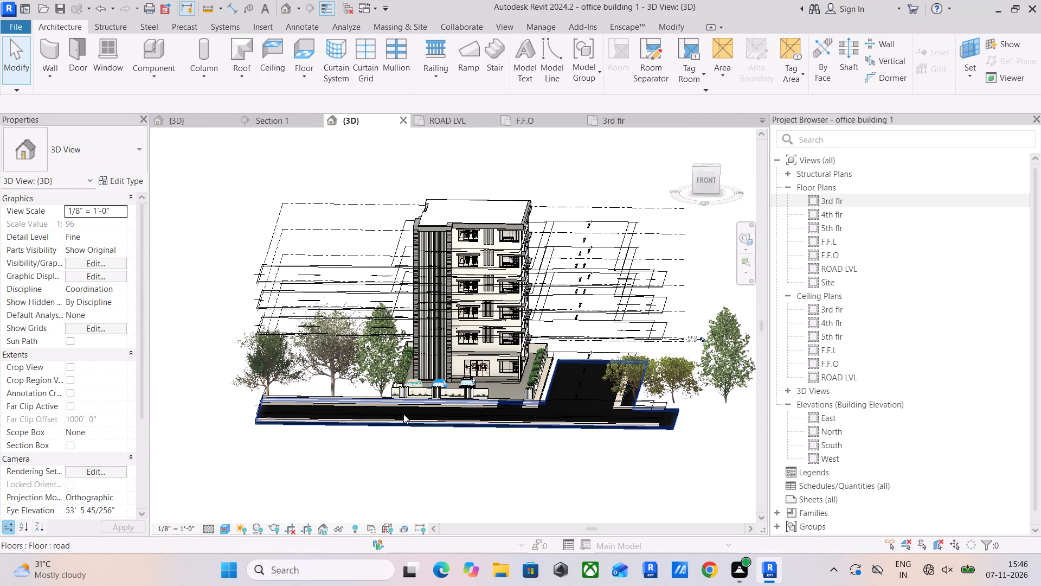
pyautogui.keyDown('shift'); pyautogui.moveTo(453, 416); pyautogui.dragTo(538, 415, button='middle'); pyautogui.keyUp('shift')
pyautogui.moveTo(541, 423); pyautogui.dragTo(486, 431, button='middle')
pyautogui.scroll(3, 494, 426)
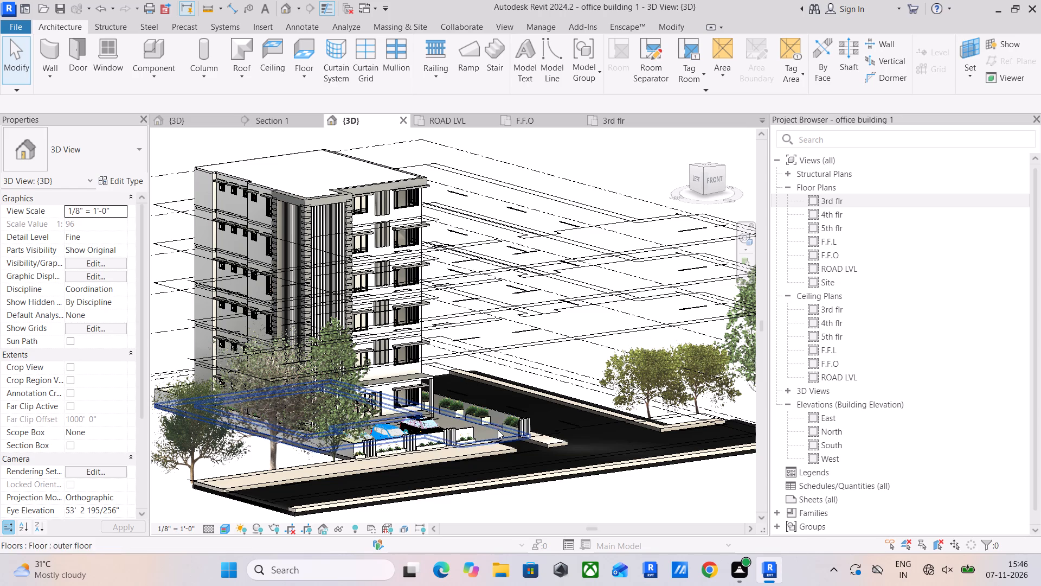
pyautogui.moveTo(464, 413); pyautogui.dragTo(449, 363, button='middle')
pyautogui.scroll(-2, 480, 379)
pyautogui.keyDown('shift'); pyautogui.moveTo(561, 400); pyautogui.dragTo(497, 471, button='middle'); pyautogui.keyUp('shift')
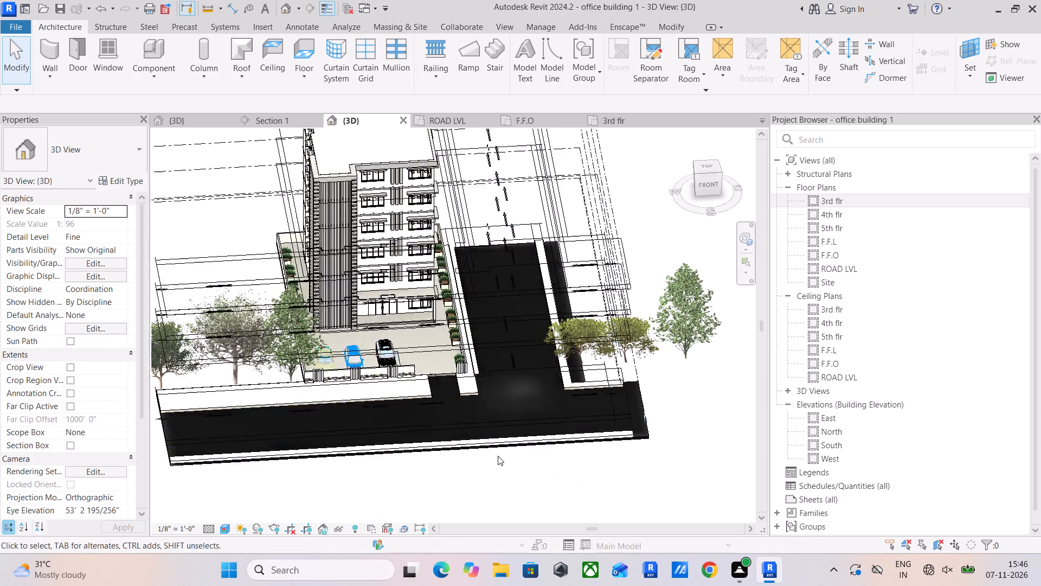
pyautogui.moveTo(498, 456); pyautogui.dragTo(564, 429, button='middle')
pyautogui.keyDown('shift'); pyautogui.moveTo(564, 406); pyautogui.dragTo(597, 394, button='middle'); pyautogui.keyUp('shift')
pyautogui.scroll(4, 384, 393)
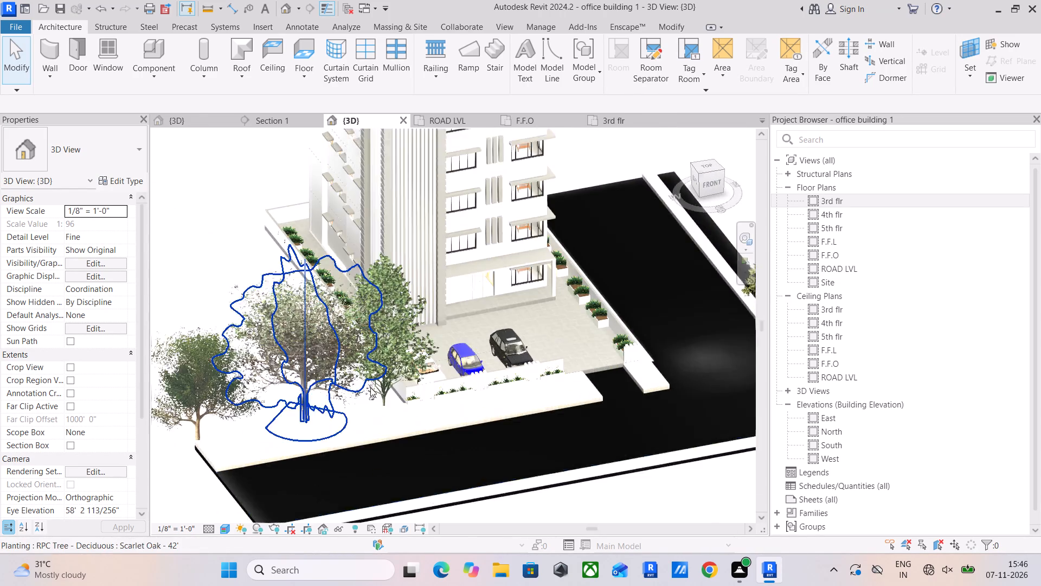
pyautogui.moveTo(399, 404); pyautogui.dragTo(380, 263, button='middle')
# From the ROAD LVL plan, load the Street Light - Standard family from the external architectural lighting library.
pyautogui.click(432, 118)
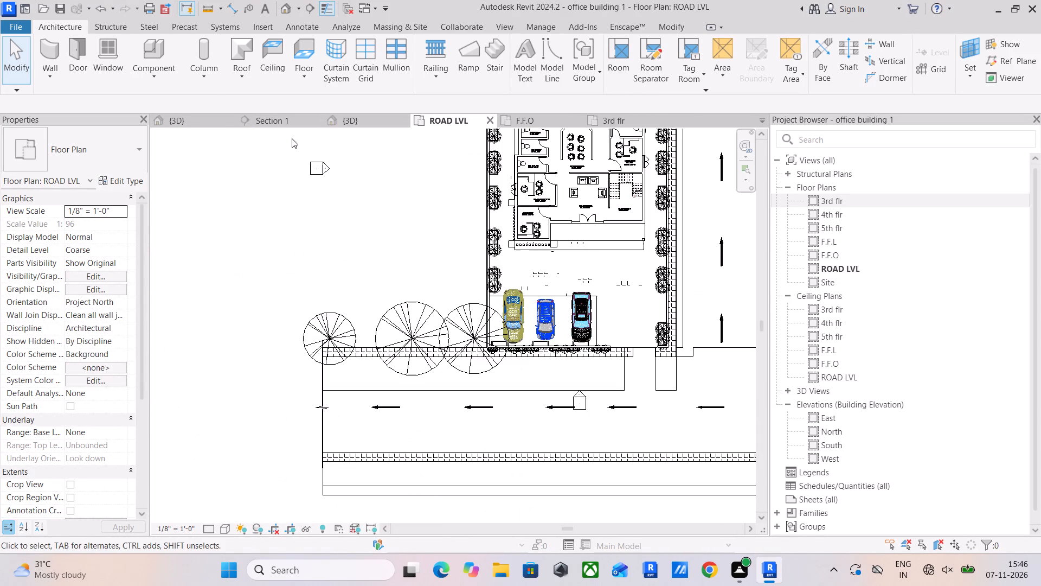
pyautogui.click(162, 80)
pyautogui.click(182, 104)
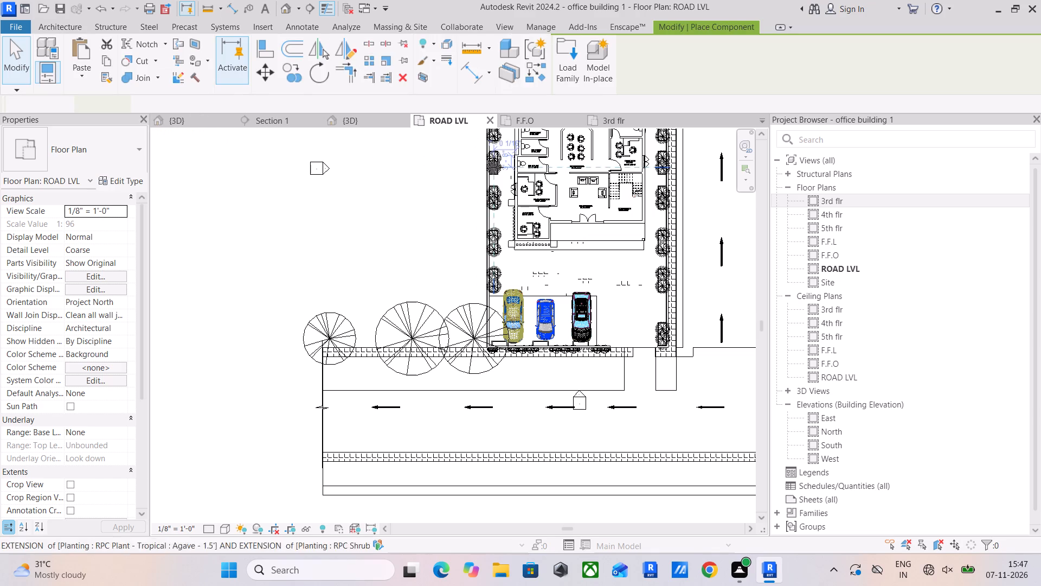
pyautogui.click(571, 69)
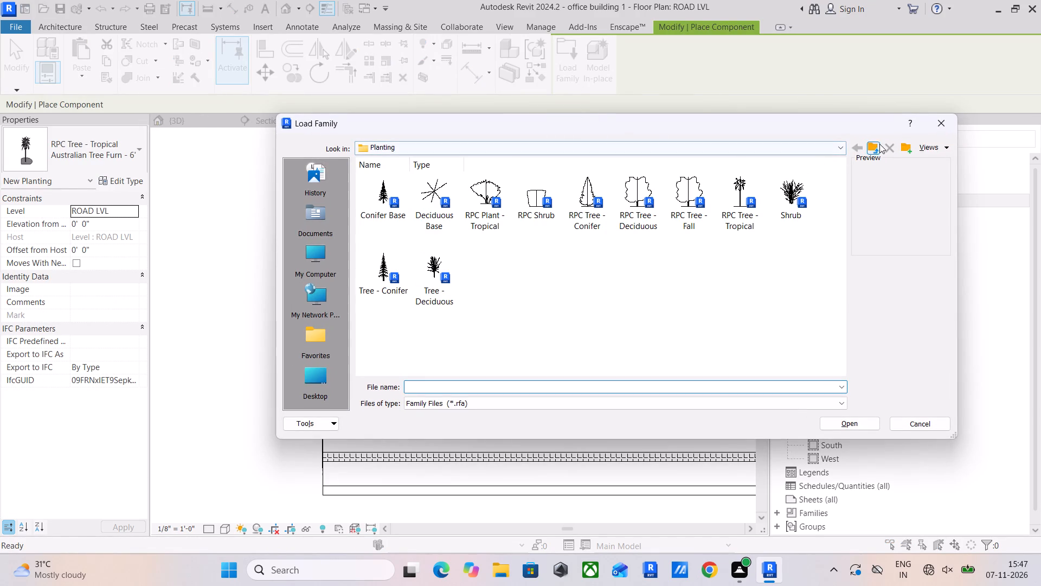
pyautogui.click(877, 143)
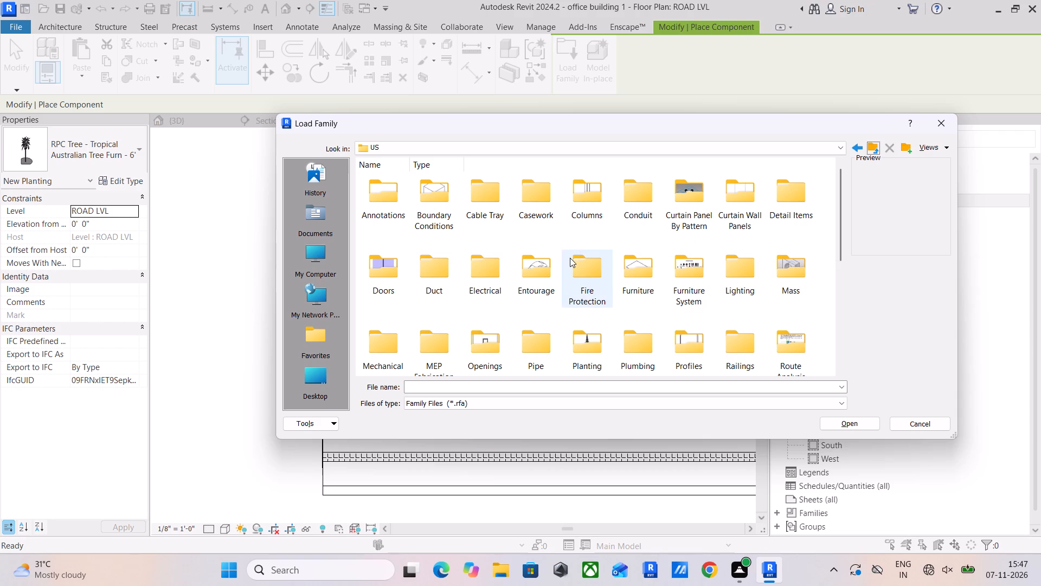
pyautogui.doubleClick(751, 263)
pyautogui.click(386, 208)
pyautogui.click(386, 208)
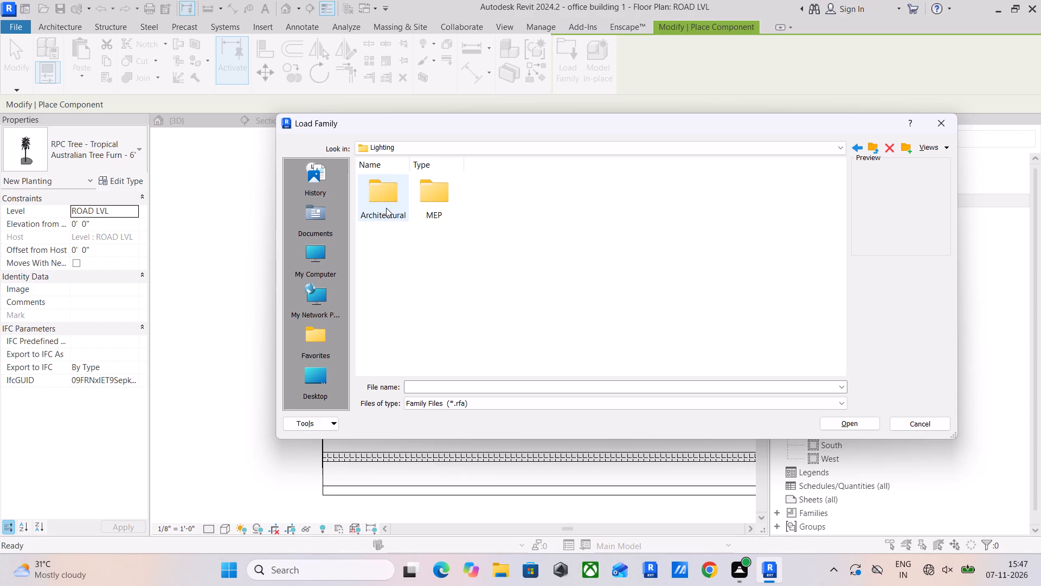
pyautogui.doubleClick(386, 203)
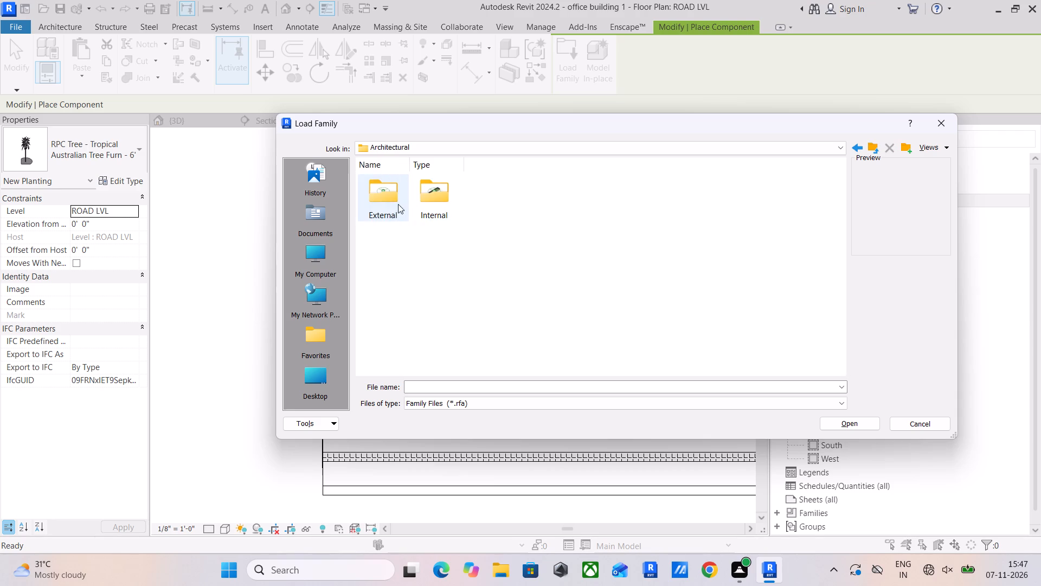
pyautogui.doubleClick(388, 202)
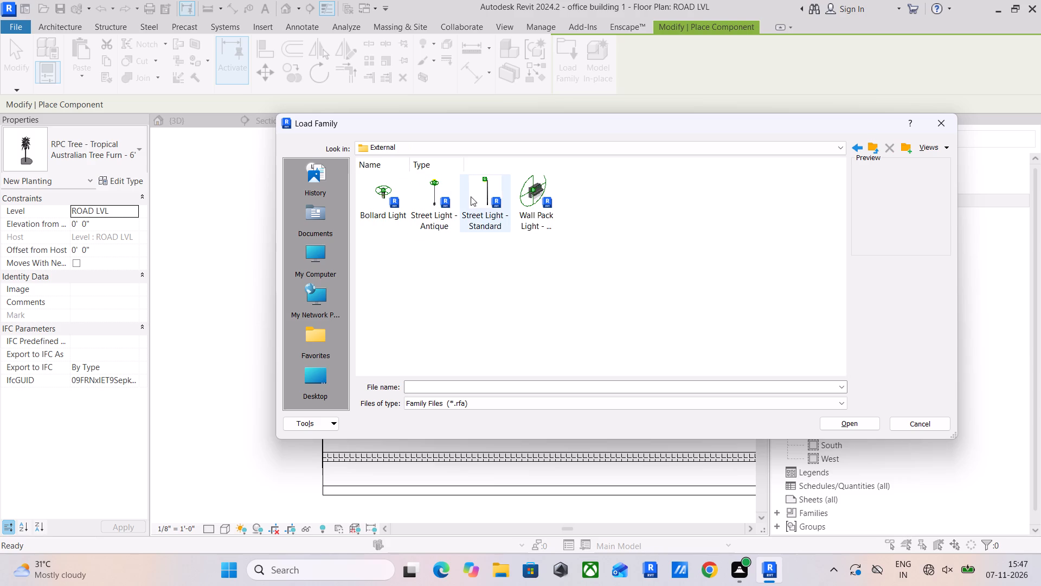
pyautogui.click(481, 194)
pyautogui.click(838, 421)
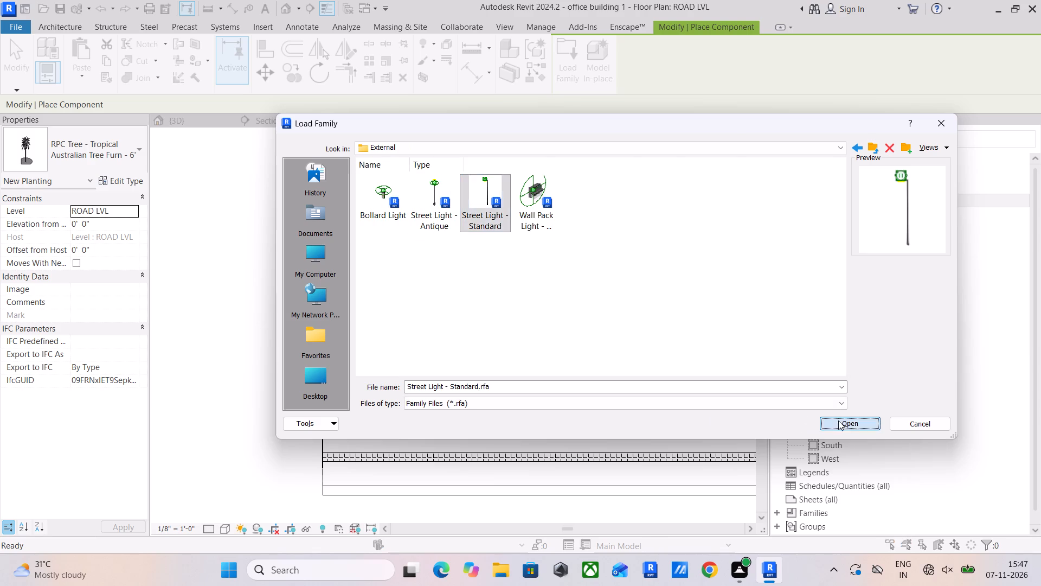
# Place two Street Light - Standard fixtures along the front road's far footpath, starting at its outer end, with the heads facing the road.
pyautogui.moveTo(493, 444); pyautogui.dragTo(512, 422, button='middle')
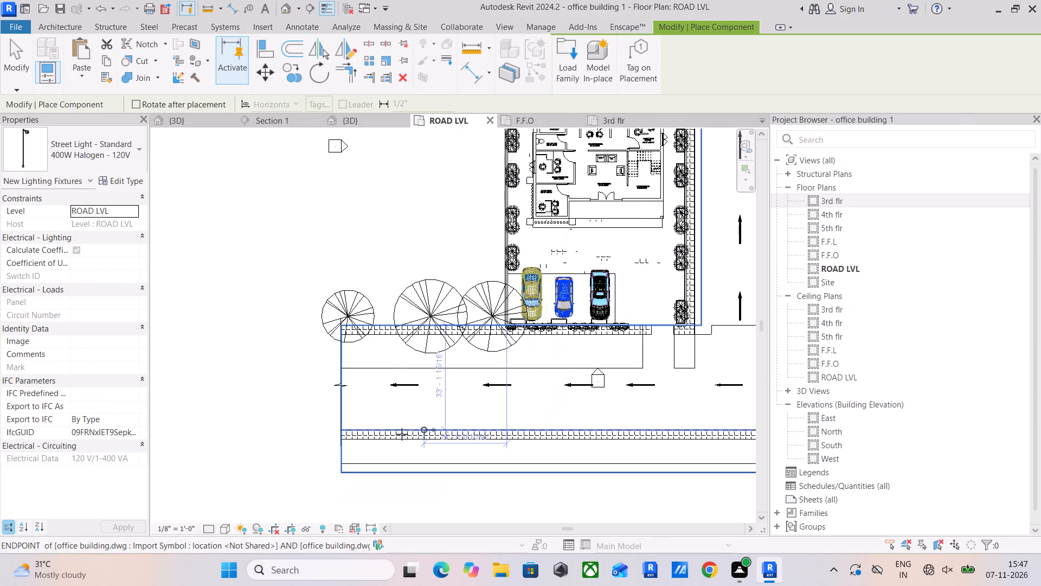
pyautogui.press('space')
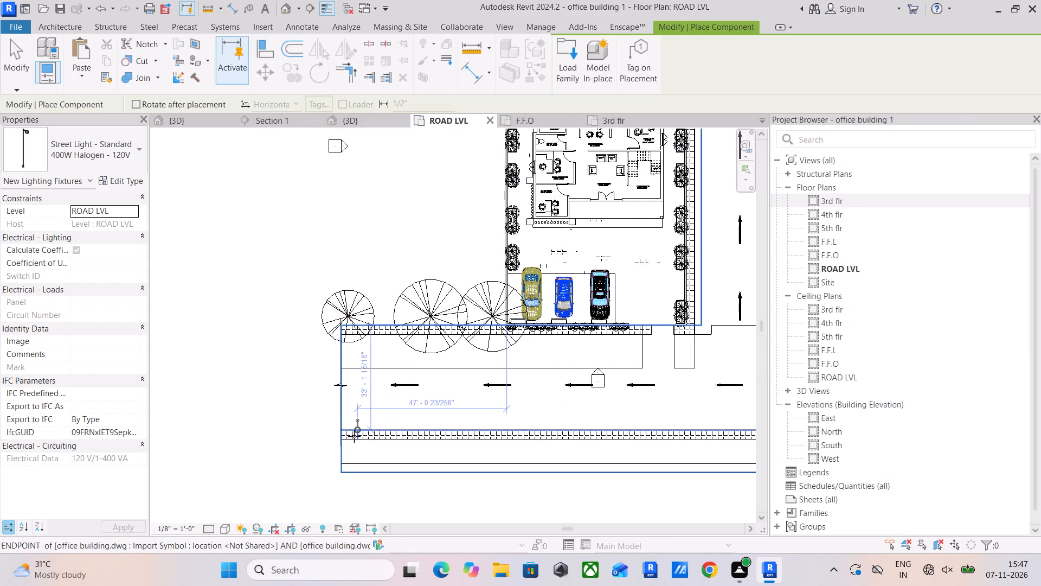
pyautogui.scroll(4, 354, 436)
pyautogui.press('space')
pyautogui.press('space')
pyautogui.press('space')
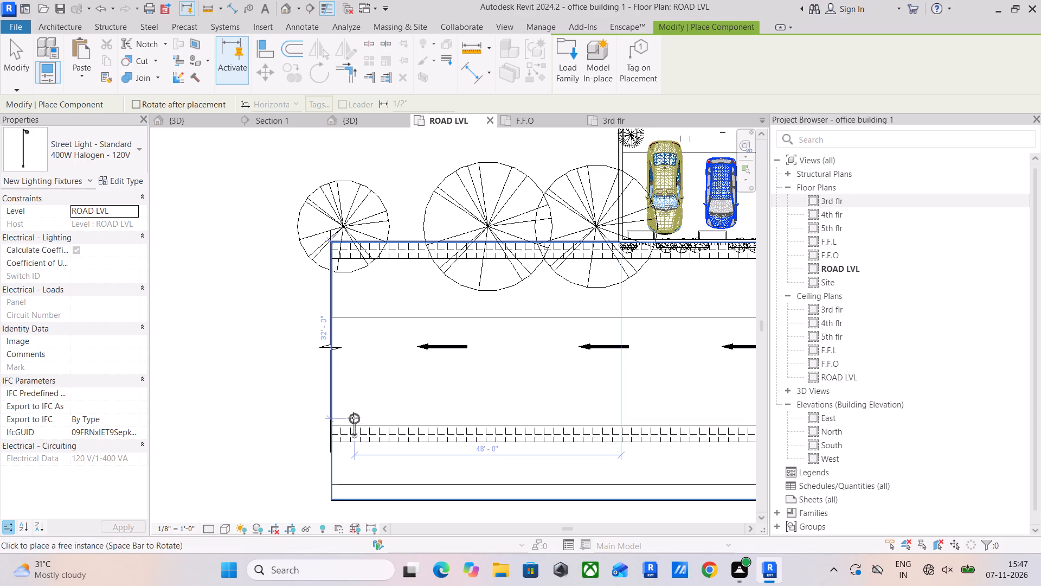
pyautogui.click(355, 418)
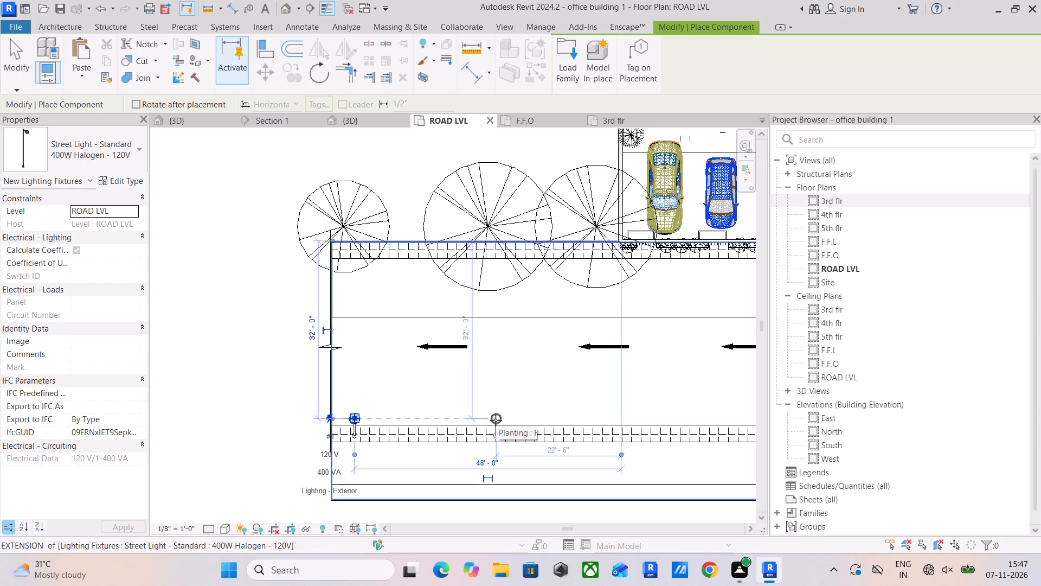
pyautogui.click(496, 420)
# Place four road-facing street lights along the front road's building-side footpath: two among the large trees and one on each side of the side-road junction.
pyautogui.press('space')
pyautogui.press('space')
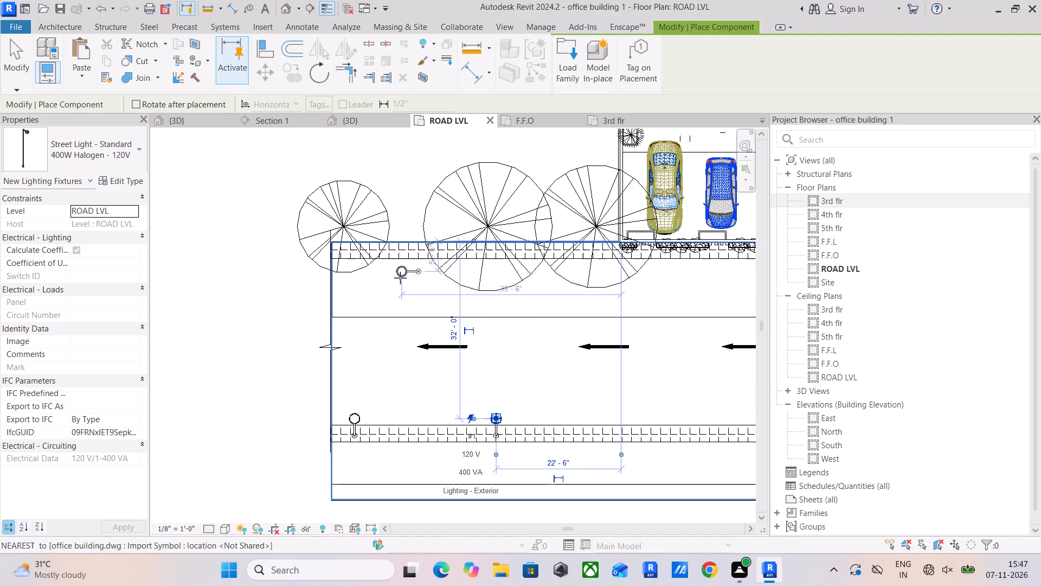
pyautogui.press('space')
pyautogui.click(405, 265)
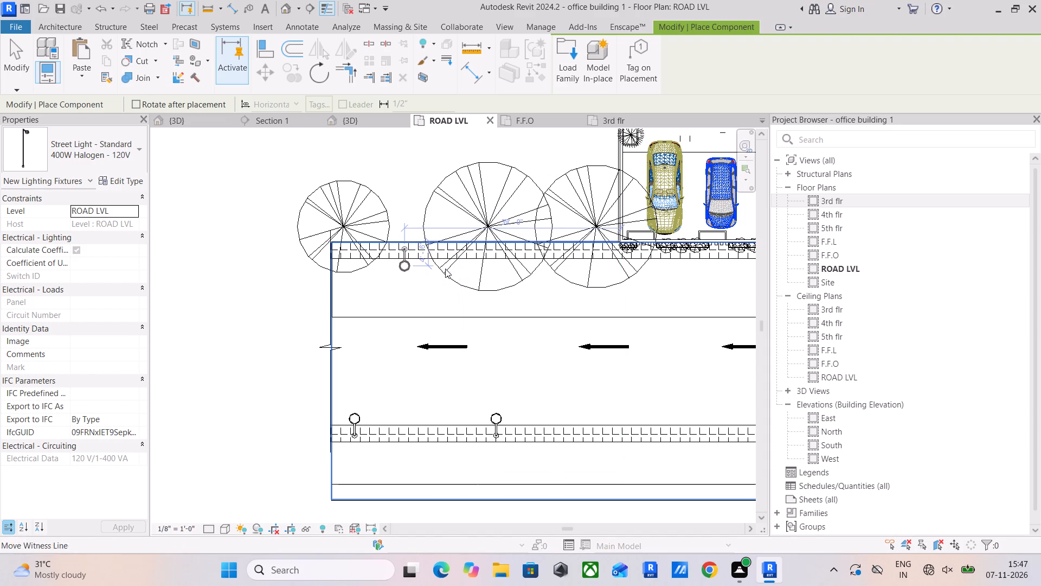
pyautogui.moveTo(485, 262); pyautogui.dragTo(348, 268, button='middle')
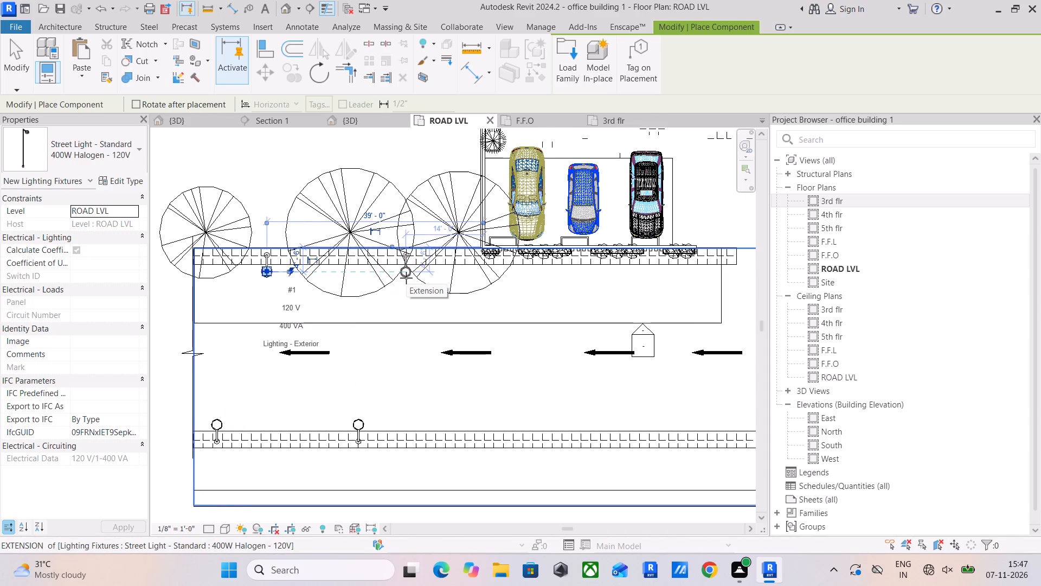
pyautogui.click(406, 278)
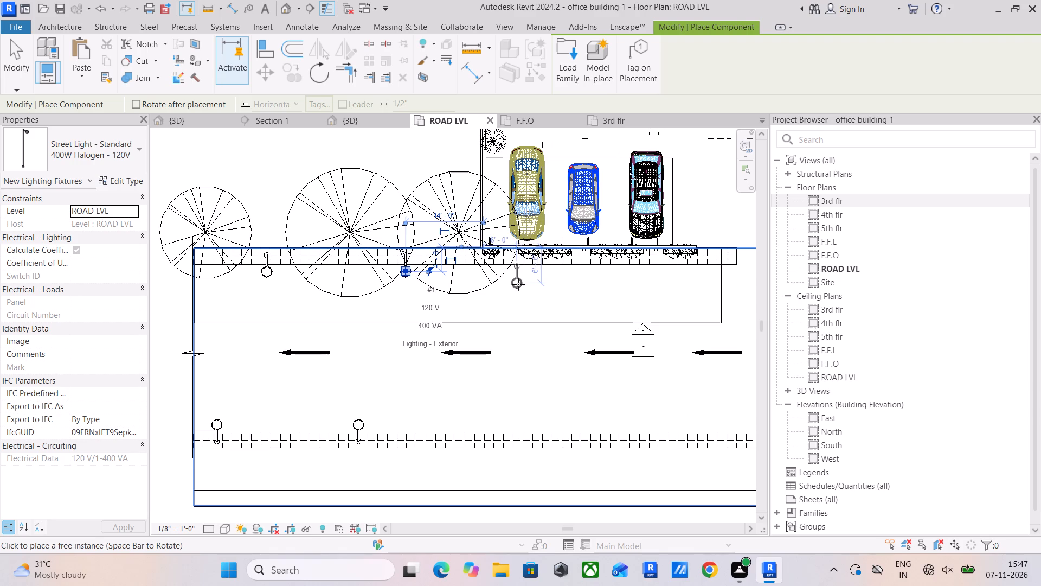
pyautogui.moveTo(585, 282); pyautogui.dragTo(426, 294, button='middle')
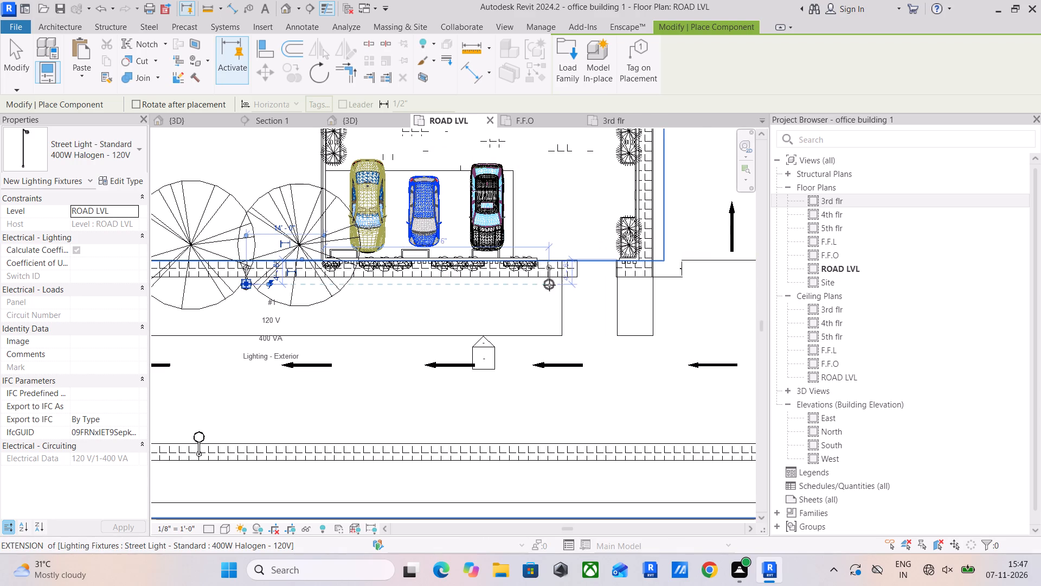
pyautogui.moveTo(650, 284); pyautogui.dragTo(500, 296, button='middle')
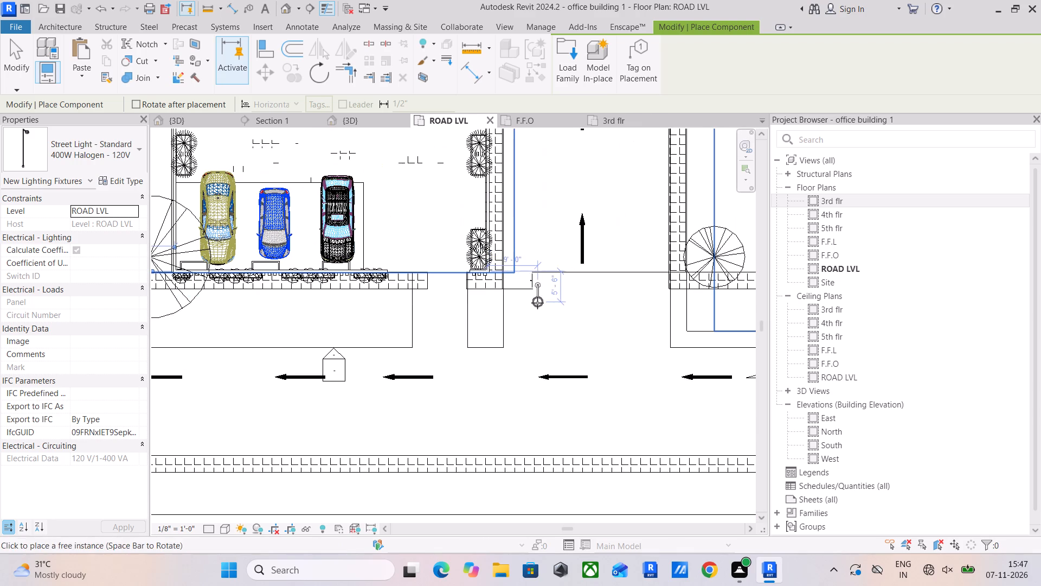
pyautogui.click(496, 300)
pyautogui.moveTo(627, 296); pyautogui.dragTo(515, 298, button='middle')
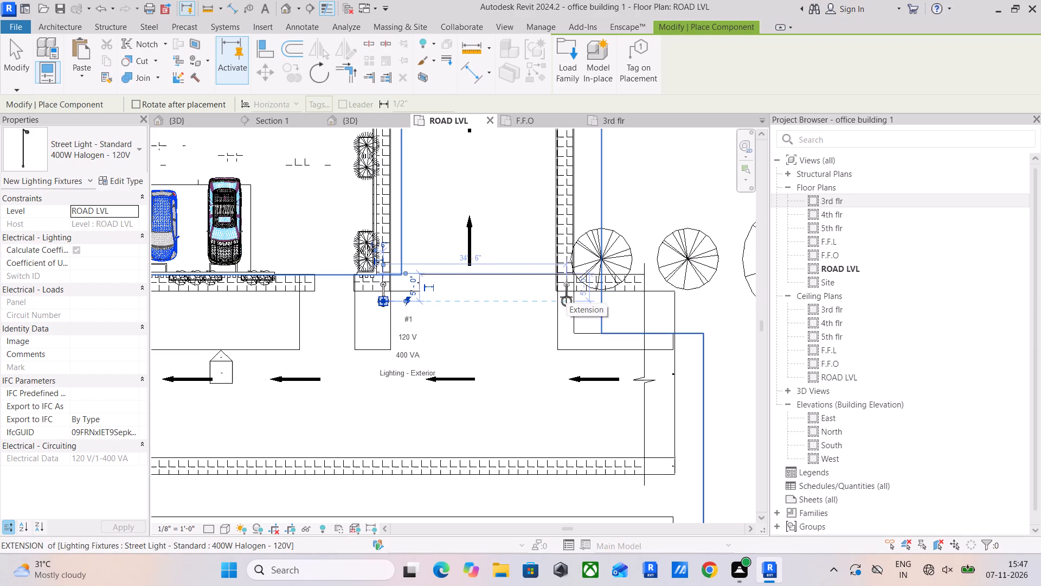
pyautogui.click(633, 296)
# Place two street lights facing the side road, one on the far footpath by the parking yard and one on the building side near its front.
pyautogui.moveTo(603, 290); pyautogui.dragTo(610, 384, button='middle')
pyautogui.press('space')
pyautogui.press('space')
pyautogui.press('space')
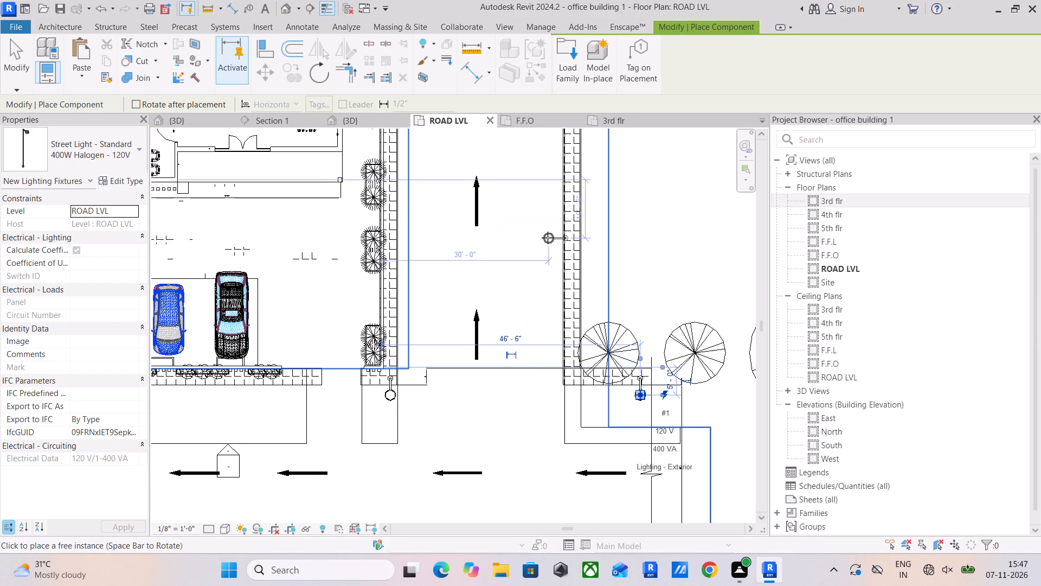
pyautogui.click(555, 242)
pyautogui.moveTo(469, 236); pyautogui.dragTo(498, 346, button='middle')
pyautogui.press('space')
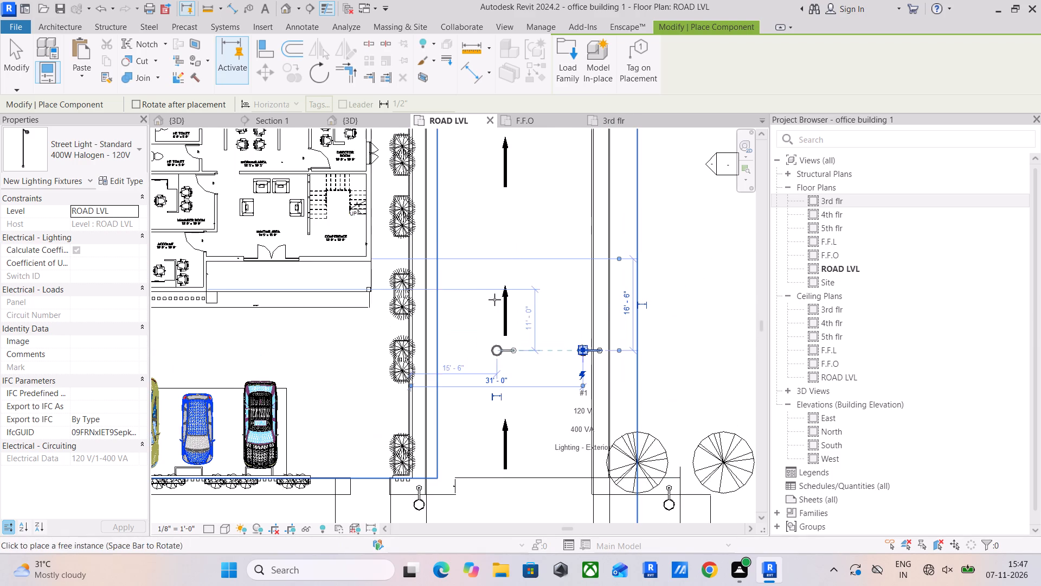
pyautogui.press('space')
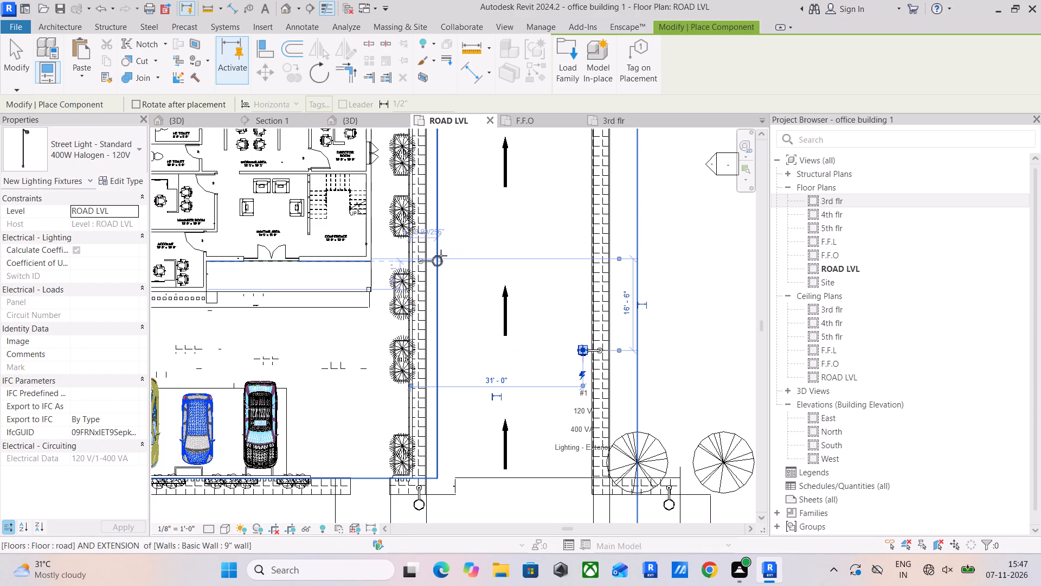
pyautogui.click(441, 256)
# Continue the staggered side-road lighting with three street lights up to the road's rear end: far side, building side, far side.
pyautogui.moveTo(505, 251); pyautogui.dragTo(532, 356, button='middle')
pyautogui.press('space')
pyautogui.press('space')
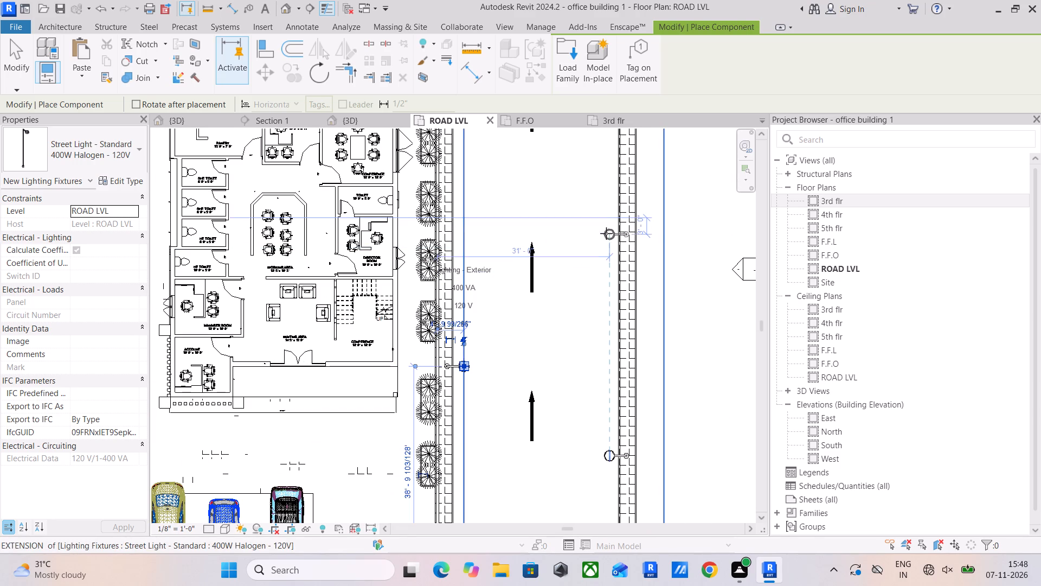
pyautogui.click(608, 232)
pyautogui.moveTo(560, 238); pyautogui.dragTo(588, 441, button='middle')
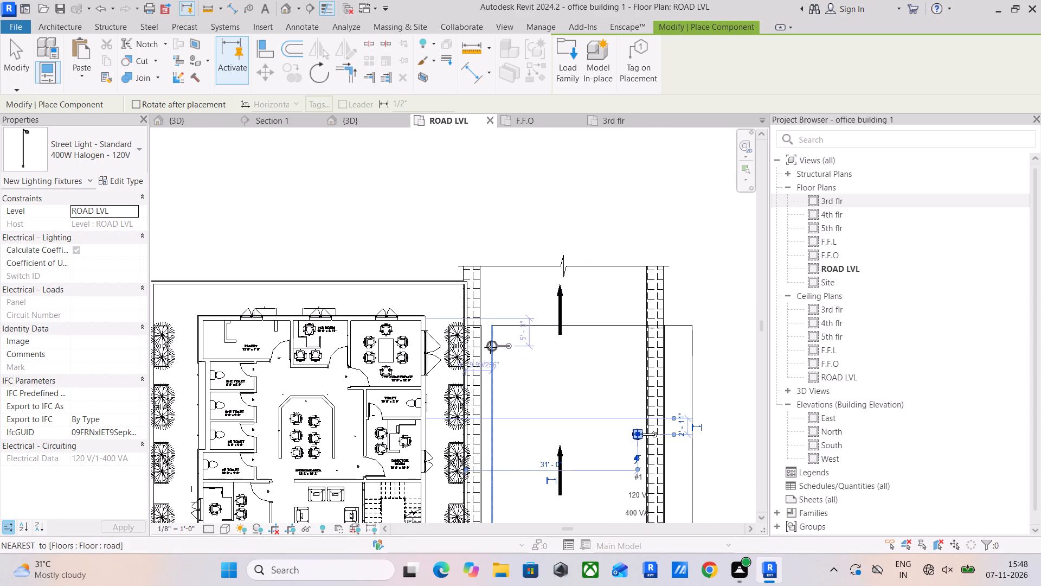
pyautogui.press('space')
pyautogui.press('space')
pyautogui.click(493, 327)
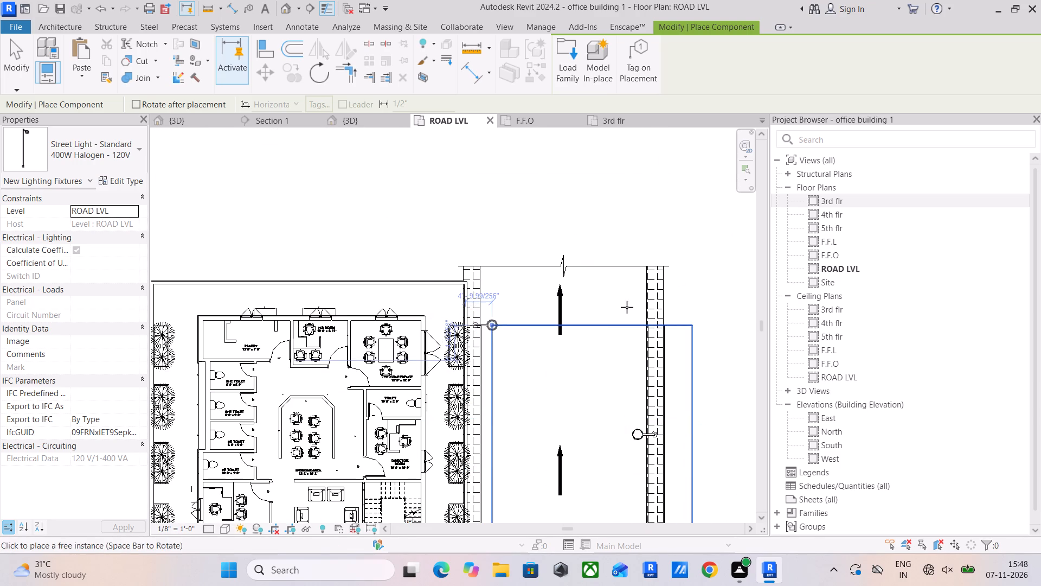
pyautogui.press('space')
pyautogui.press('space')
pyautogui.press('space')
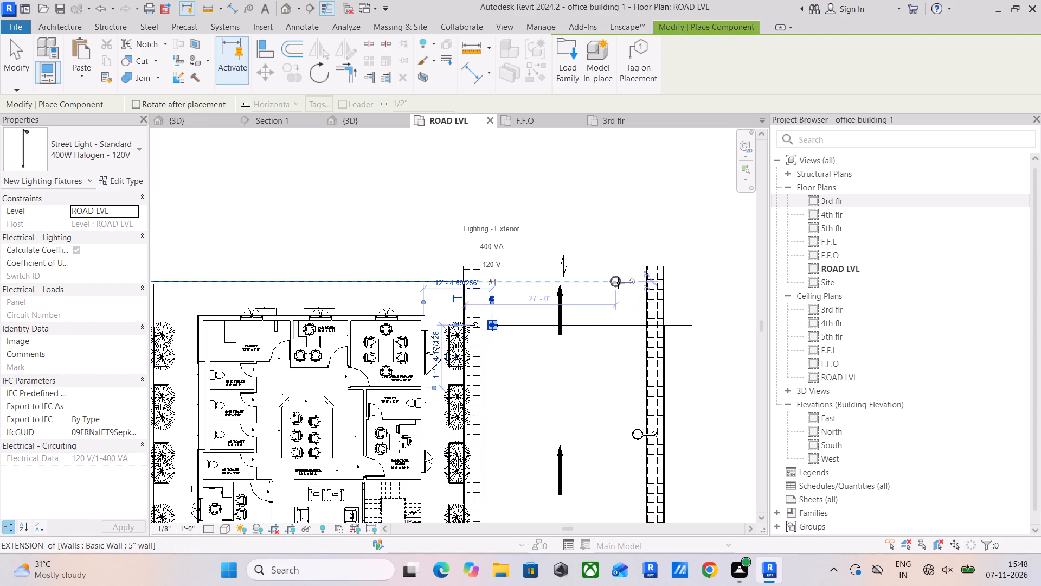
pyautogui.click(634, 281)
# Extend the far-footpath row along the front road with five more street lights, aligned with the first two and facing the road.
pyautogui.scroll(-3, 603, 386)
pyautogui.moveTo(603, 387); pyautogui.dragTo(616, 249, button='middle')
pyautogui.scroll(-3, 596, 381)
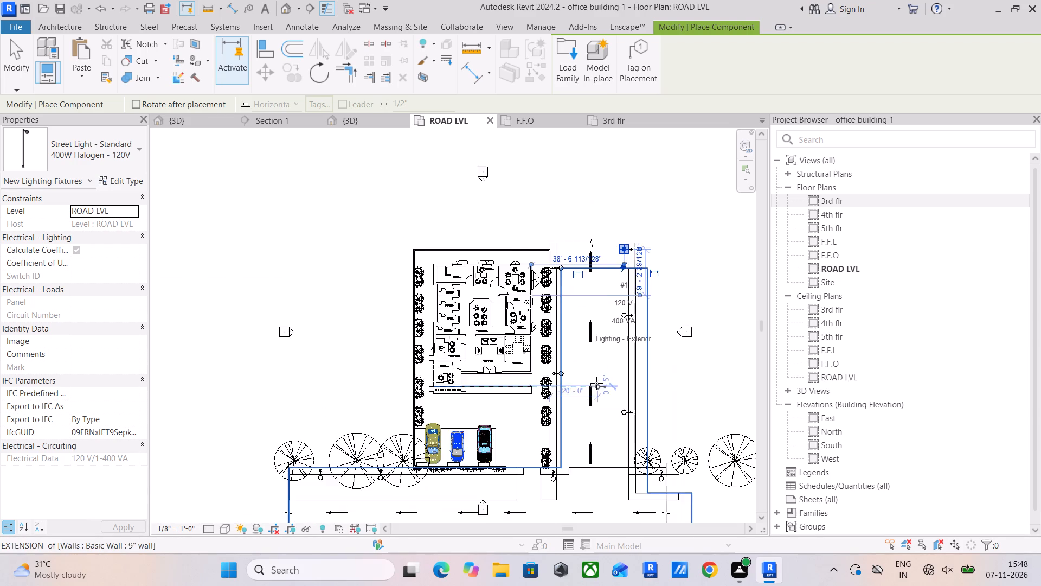
pyautogui.moveTo(606, 365); pyautogui.dragTo(606, 199, button='middle')
pyautogui.scroll(5, 422, 398)
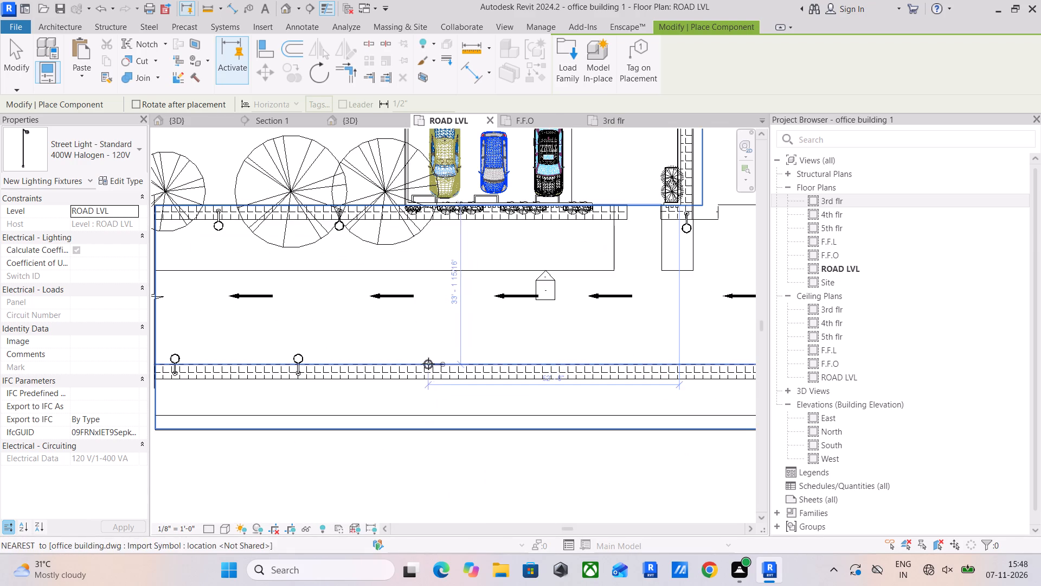
pyautogui.press('space')
pyautogui.press('space')
pyautogui.press('space')
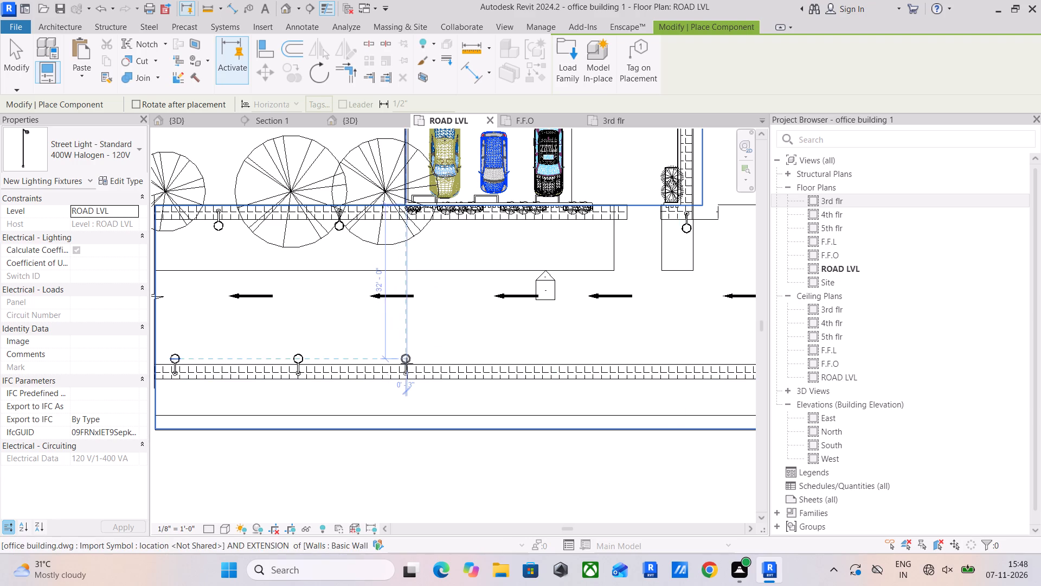
pyautogui.click(412, 359)
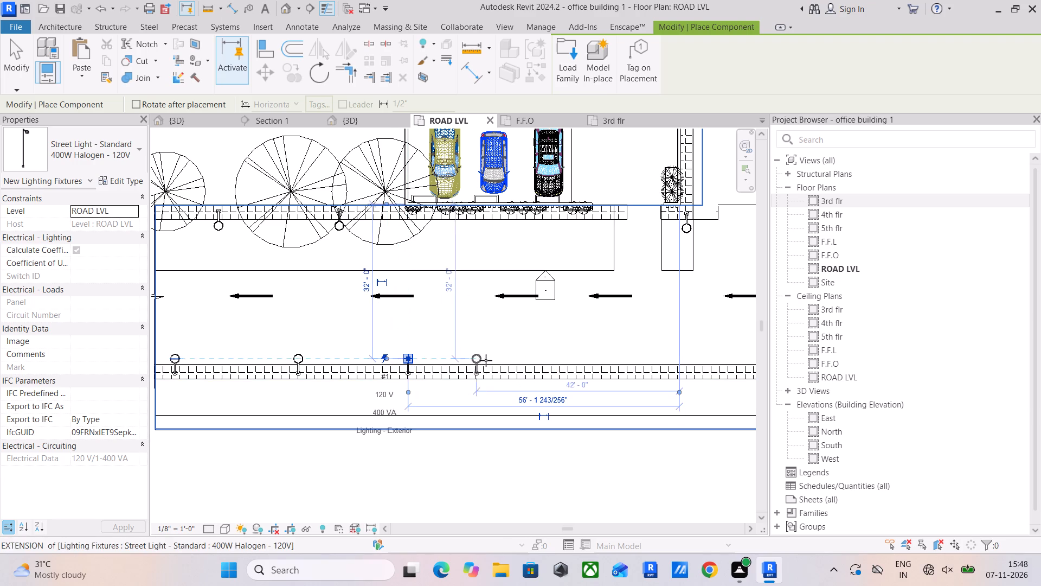
pyautogui.click(518, 361)
pyautogui.moveTo(519, 361); pyautogui.dragTo(410, 354, button='middle')
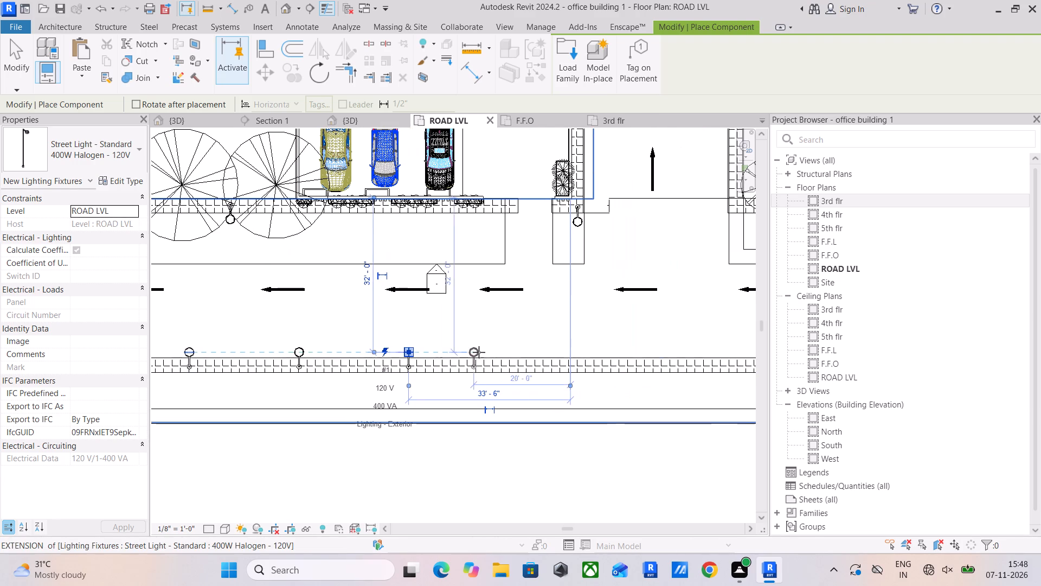
pyautogui.click(526, 352)
pyautogui.moveTo(526, 352); pyautogui.dragTo(402, 350, button='middle')
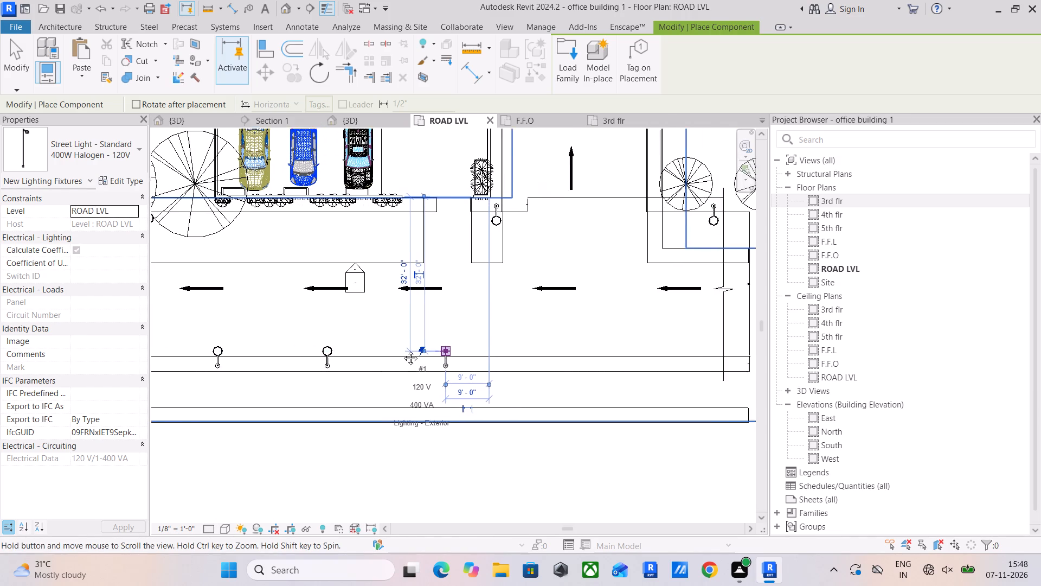
pyautogui.moveTo(402, 350); pyautogui.dragTo(400, 349, button='middle')
pyautogui.click(507, 349)
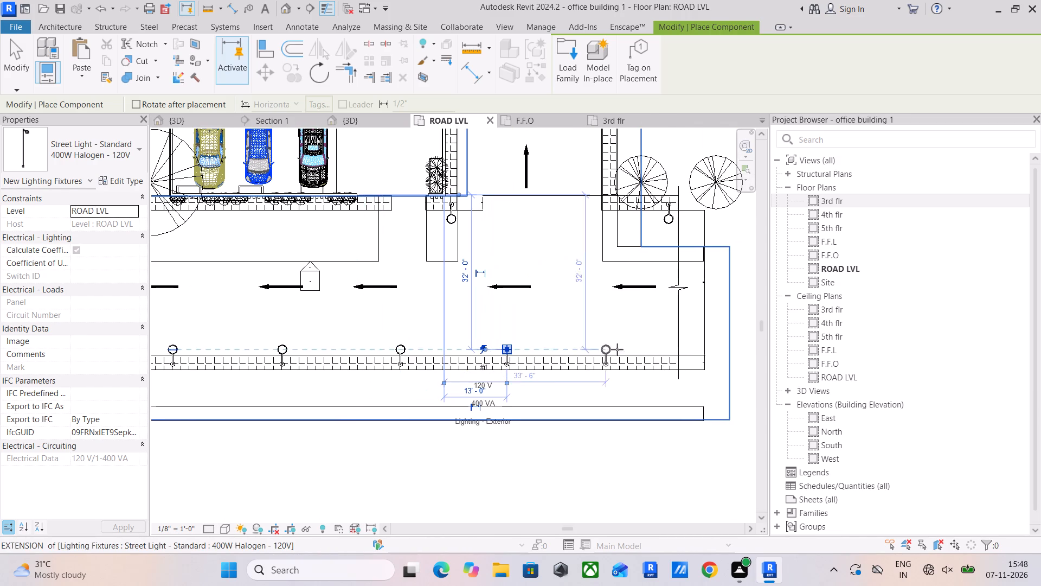
pyautogui.click(650, 345)
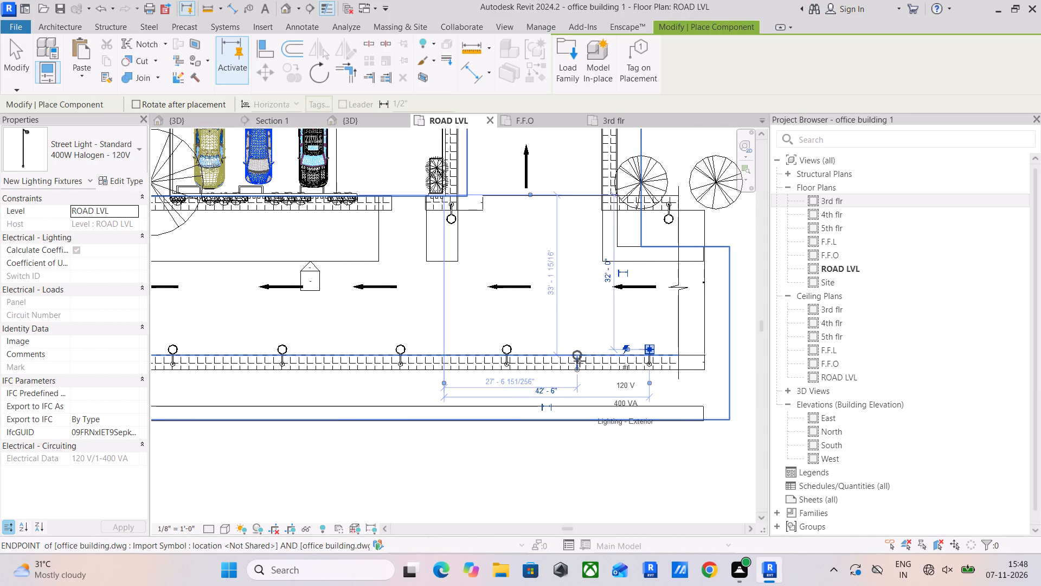
pyautogui.press('Escape')
pyautogui.press('Escape')
pyautogui.press('Escape')
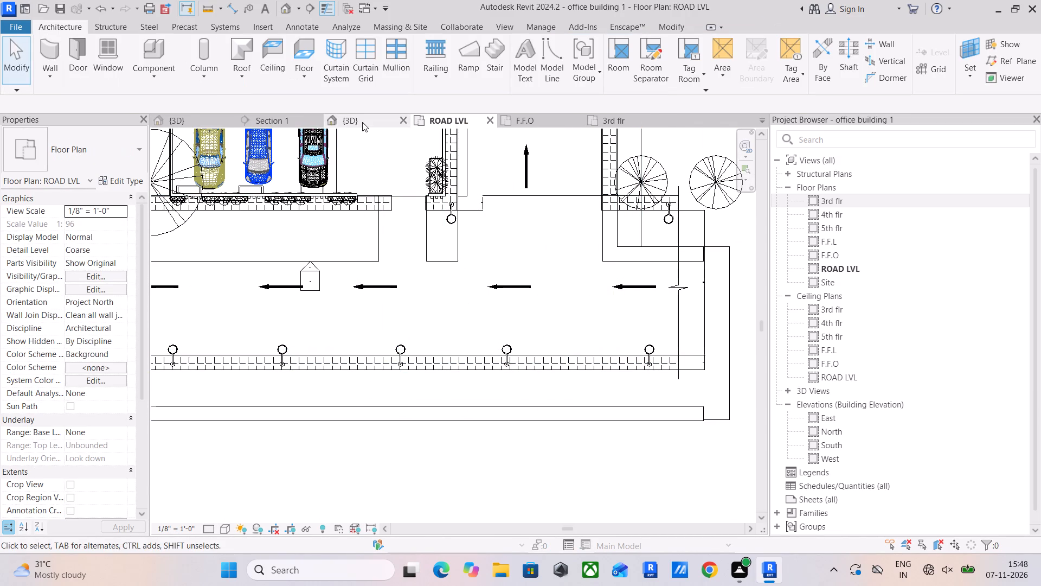
# Select the row of seven far-side street lights in the 3D view and move them in plan about 9' 6" outward onto the outer footpath strip.
pyautogui.click(362, 122)
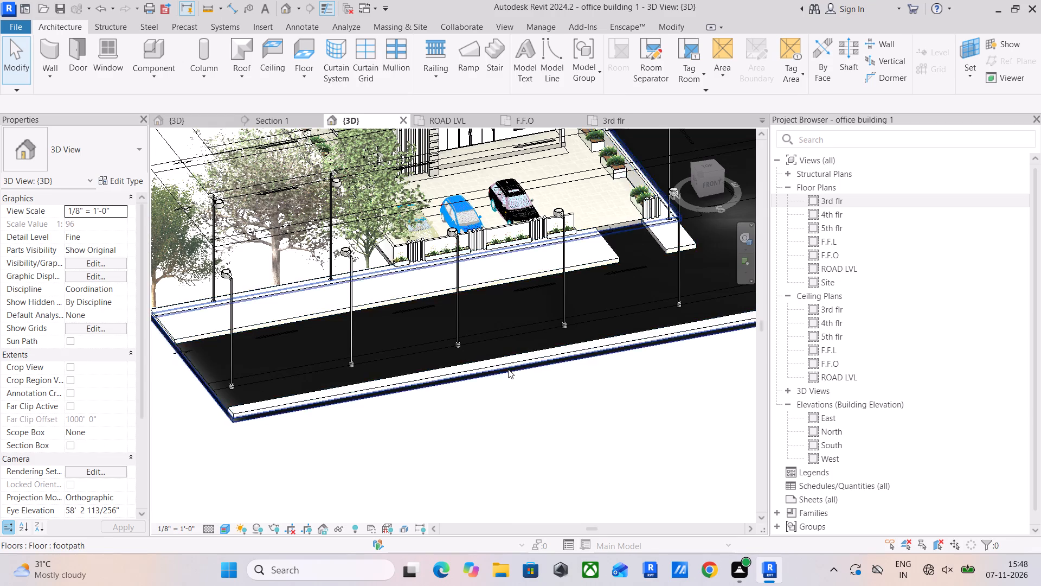
pyautogui.keyDown('shift'); pyautogui.moveTo(507, 371); pyautogui.dragTo(322, 377, button='middle'); pyautogui.keyUp('shift')
pyautogui.moveTo(472, 342); pyautogui.dragTo(298, 585, button='middle')
pyautogui.keyDown('shift'); pyautogui.moveTo(592, 423); pyautogui.dragTo(576, 401, button='middle'); pyautogui.keyUp('shift')
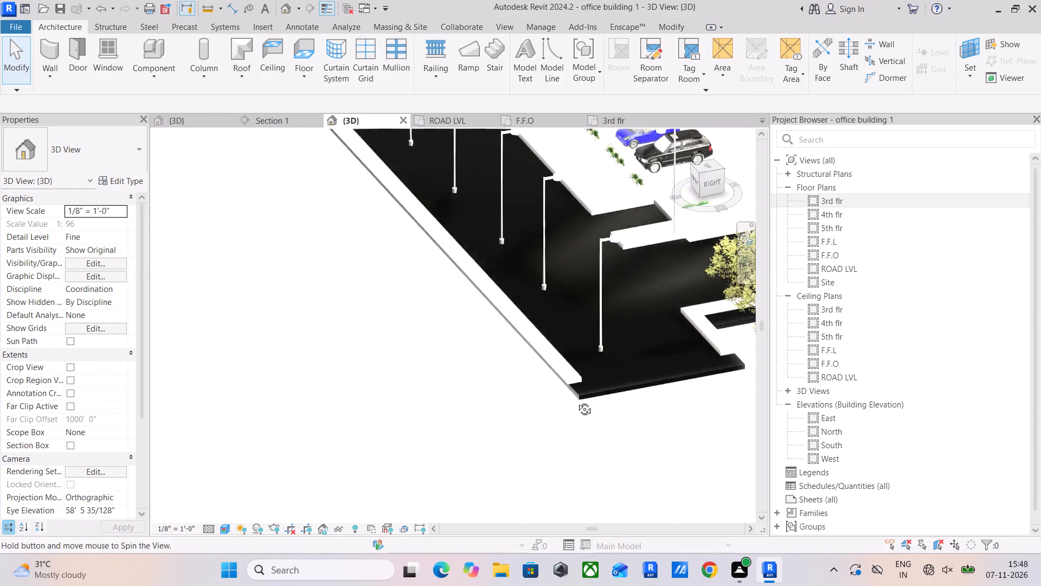
pyautogui.keyDown('shift'); pyautogui.moveTo(576, 401); pyautogui.dragTo(539, 333, button='middle'); pyautogui.keyUp('shift')
pyautogui.moveTo(611, 355); pyautogui.dragTo(549, 392, button='middle')
pyautogui.scroll(3, 600, 371)
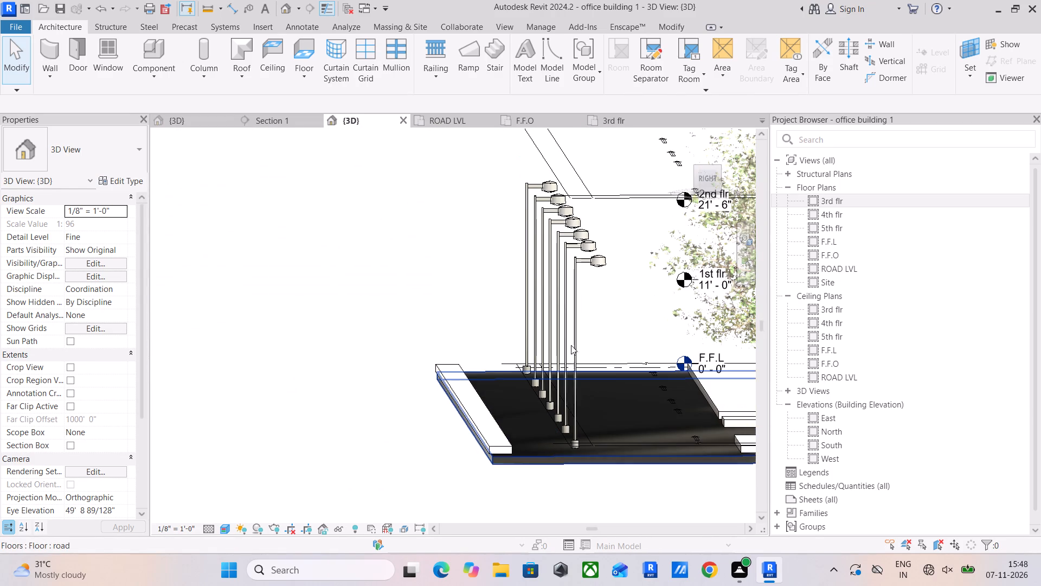
pyautogui.moveTo(611, 307); pyautogui.dragTo(462, 304)
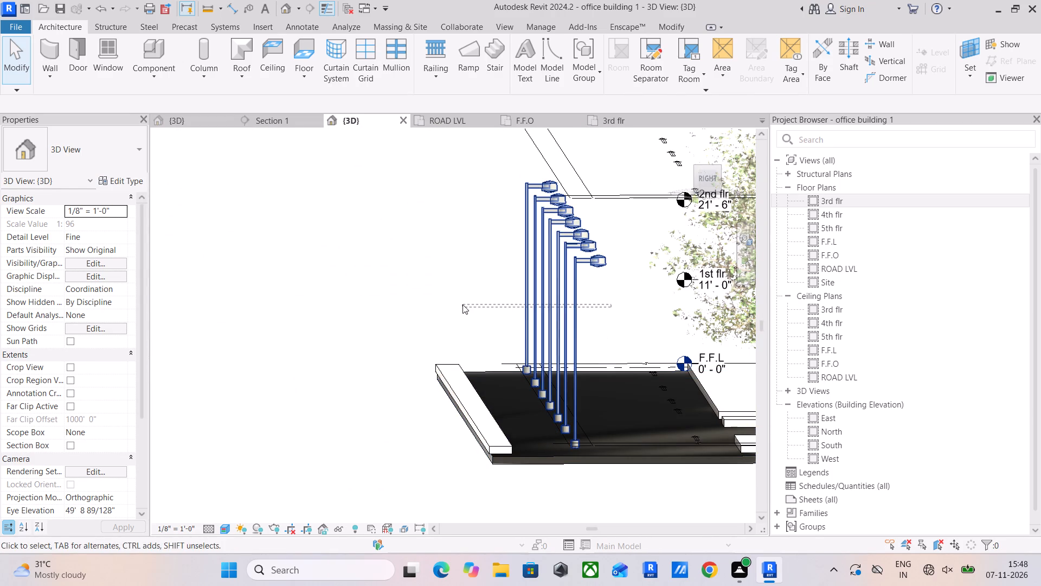
pyautogui.click(457, 121)
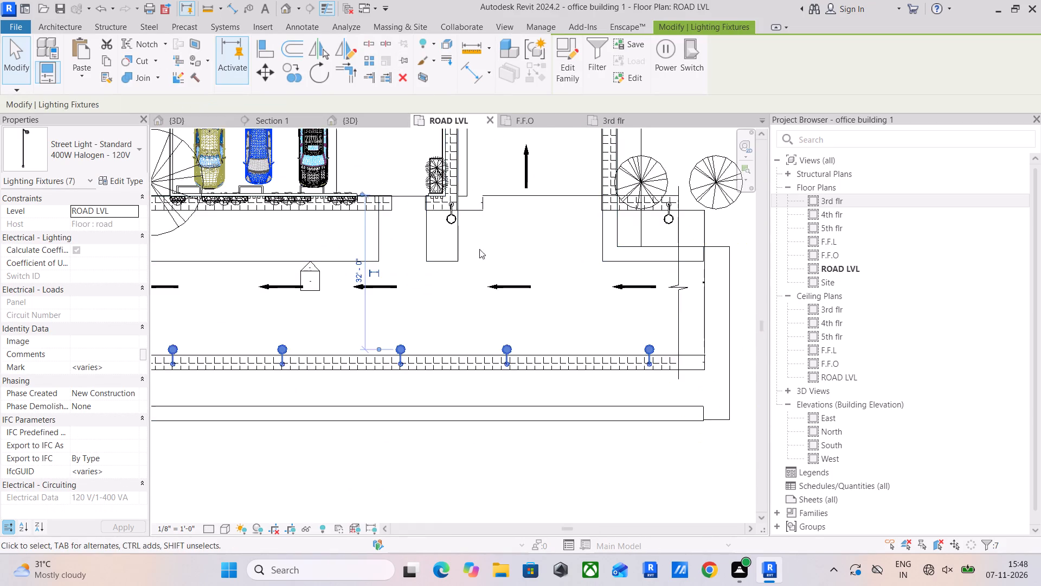
pyautogui.scroll(-5, 456, 274)
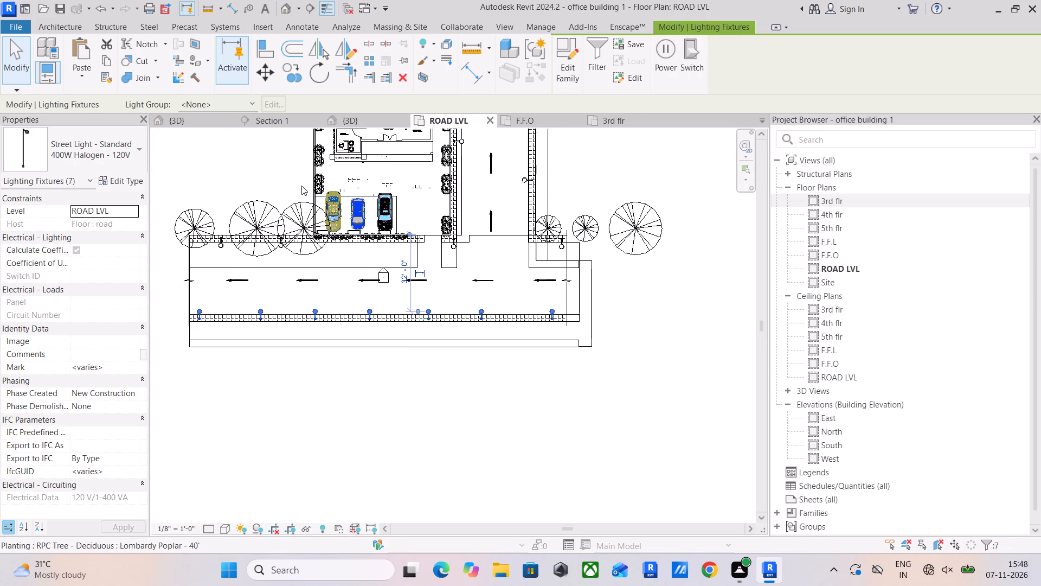
pyautogui.click(275, 73)
pyautogui.scroll(14, 558, 334)
pyautogui.click(532, 309)
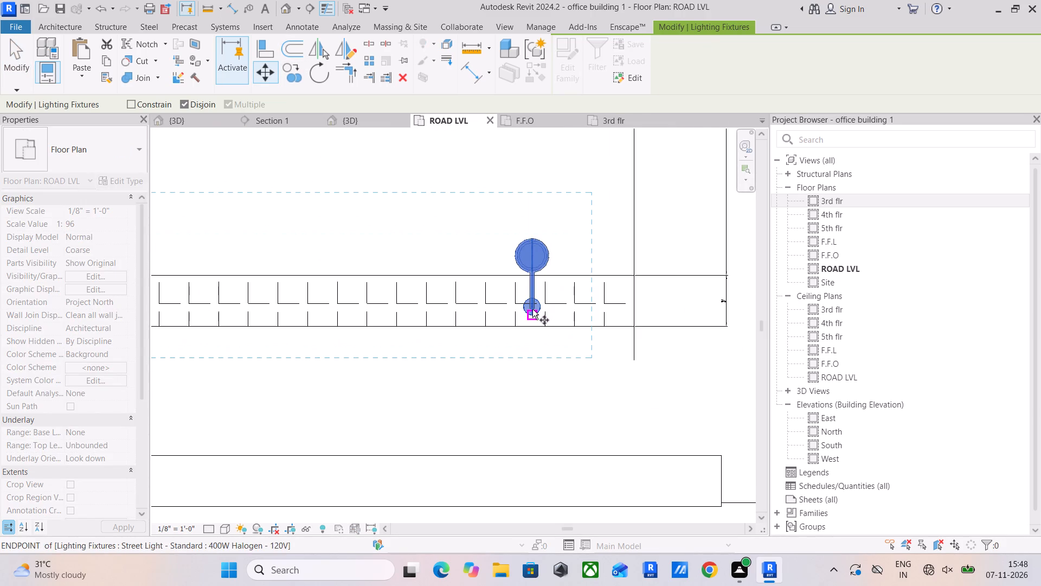
pyautogui.moveTo(532, 397); pyautogui.dragTo(534, 320, button='middle')
pyautogui.click(535, 404)
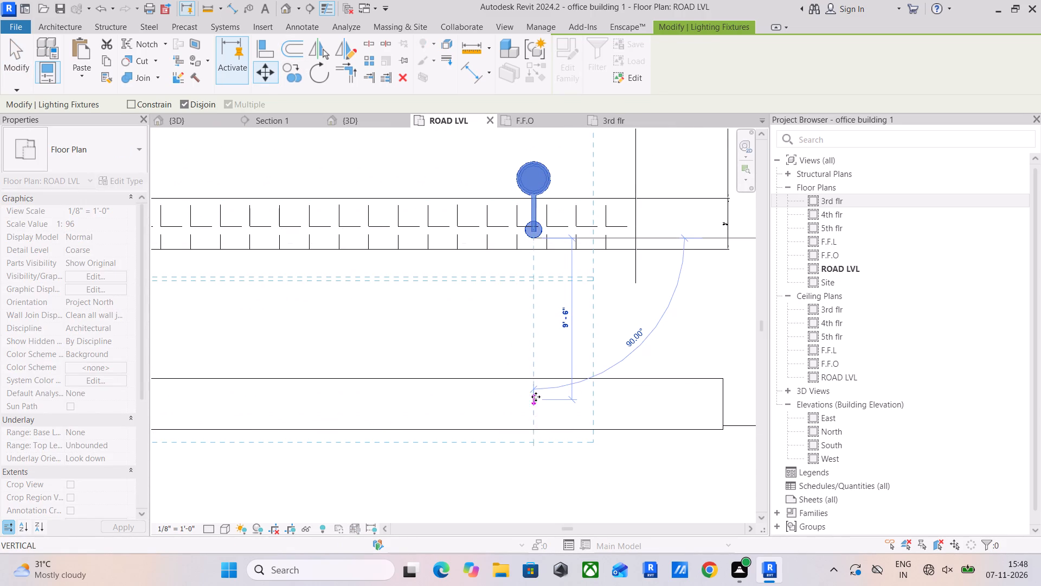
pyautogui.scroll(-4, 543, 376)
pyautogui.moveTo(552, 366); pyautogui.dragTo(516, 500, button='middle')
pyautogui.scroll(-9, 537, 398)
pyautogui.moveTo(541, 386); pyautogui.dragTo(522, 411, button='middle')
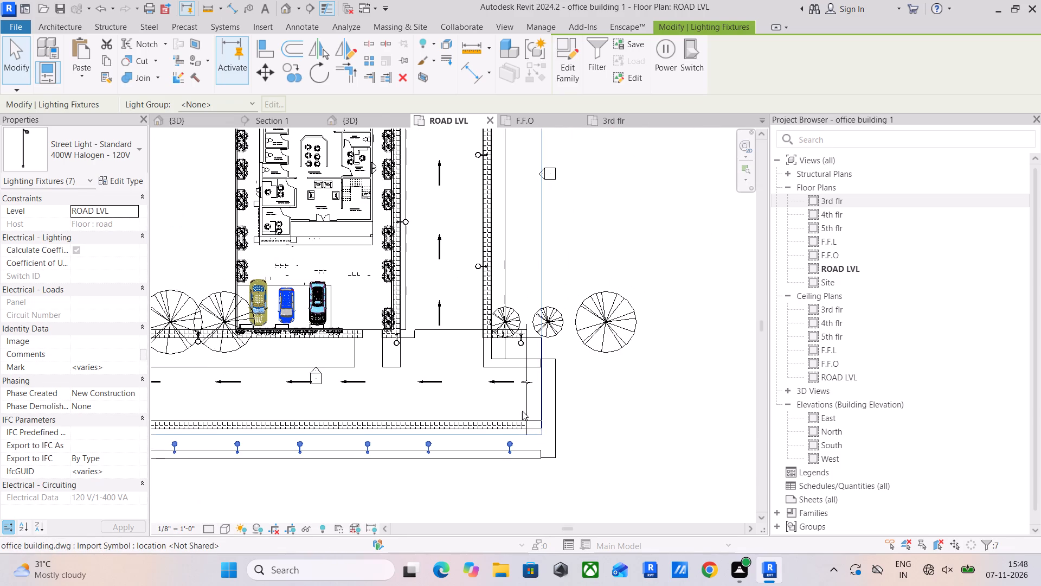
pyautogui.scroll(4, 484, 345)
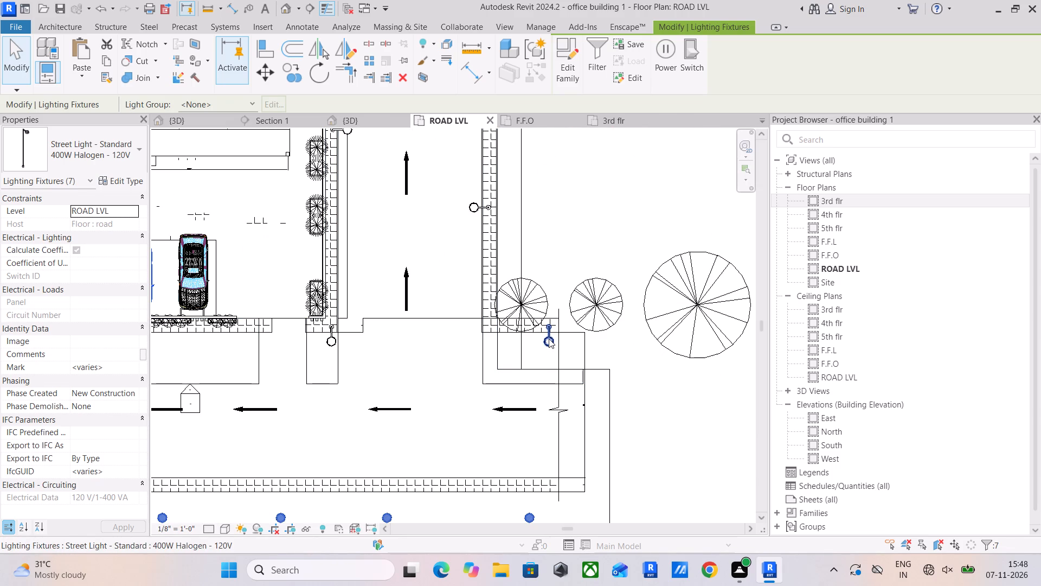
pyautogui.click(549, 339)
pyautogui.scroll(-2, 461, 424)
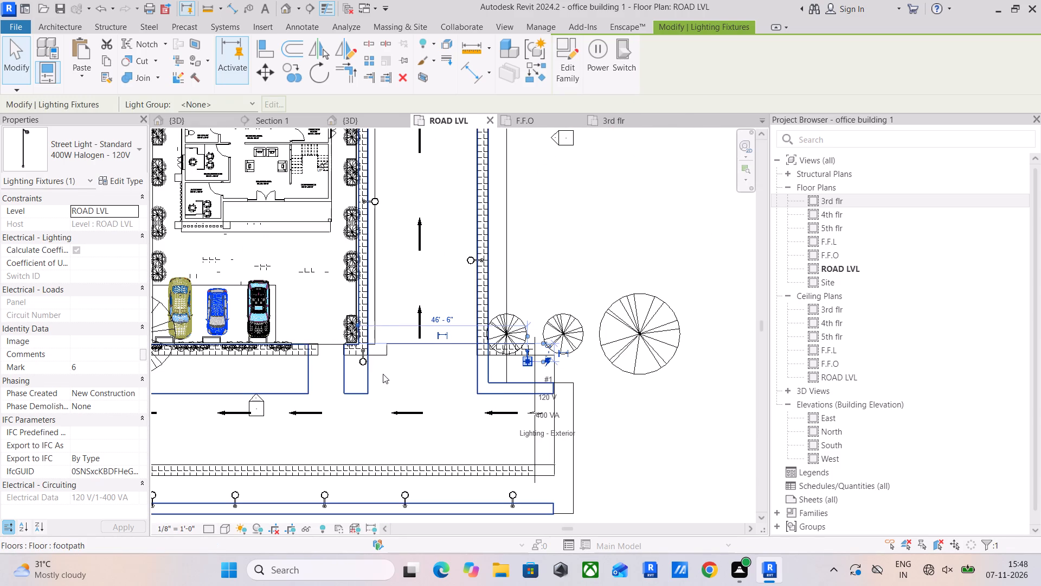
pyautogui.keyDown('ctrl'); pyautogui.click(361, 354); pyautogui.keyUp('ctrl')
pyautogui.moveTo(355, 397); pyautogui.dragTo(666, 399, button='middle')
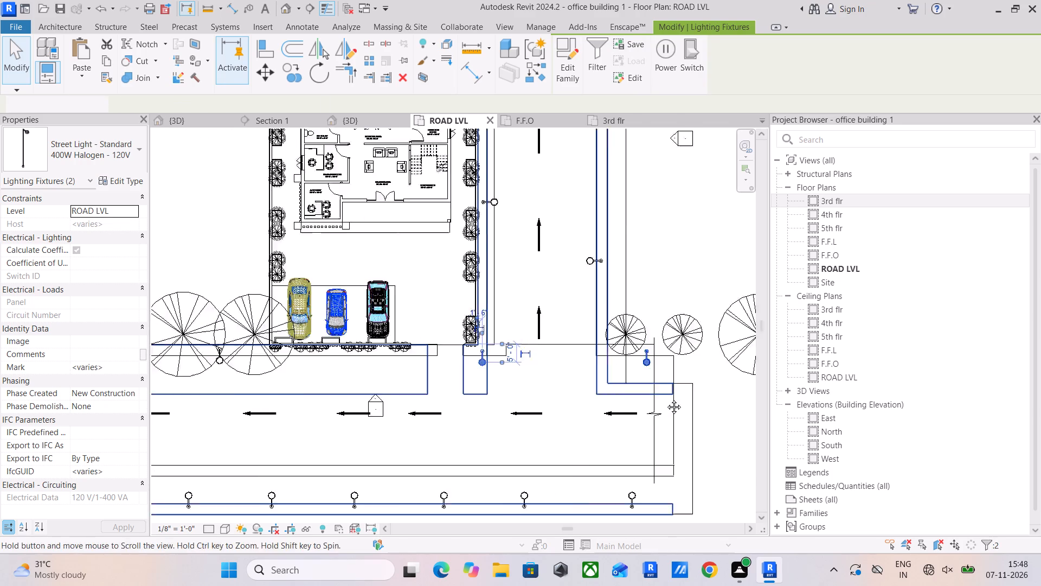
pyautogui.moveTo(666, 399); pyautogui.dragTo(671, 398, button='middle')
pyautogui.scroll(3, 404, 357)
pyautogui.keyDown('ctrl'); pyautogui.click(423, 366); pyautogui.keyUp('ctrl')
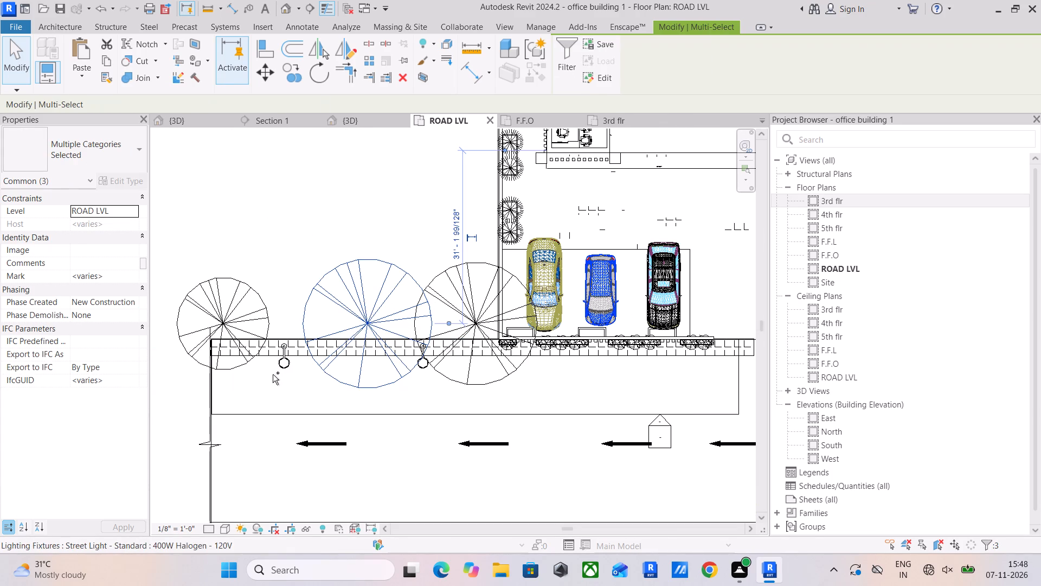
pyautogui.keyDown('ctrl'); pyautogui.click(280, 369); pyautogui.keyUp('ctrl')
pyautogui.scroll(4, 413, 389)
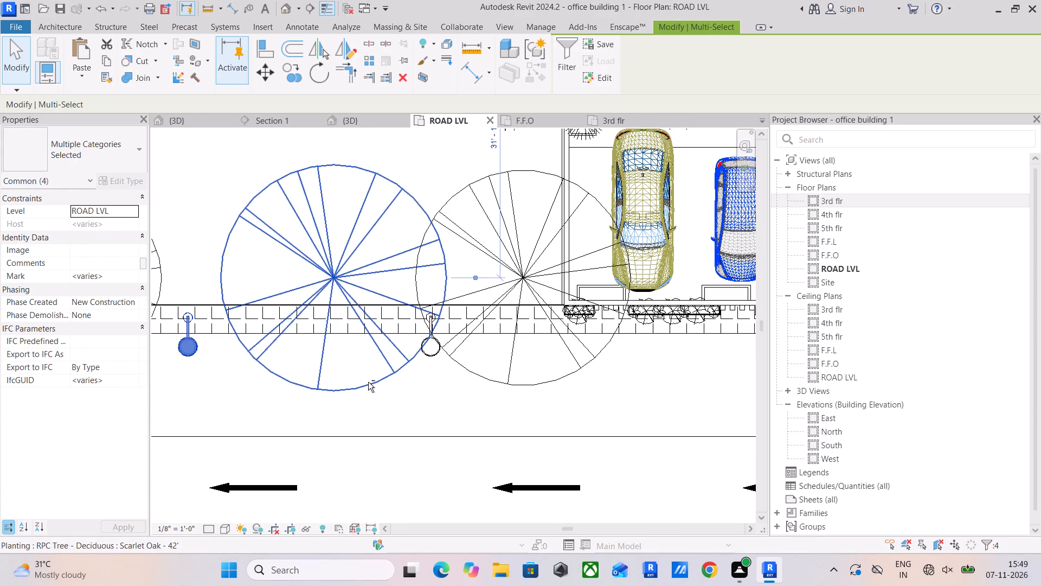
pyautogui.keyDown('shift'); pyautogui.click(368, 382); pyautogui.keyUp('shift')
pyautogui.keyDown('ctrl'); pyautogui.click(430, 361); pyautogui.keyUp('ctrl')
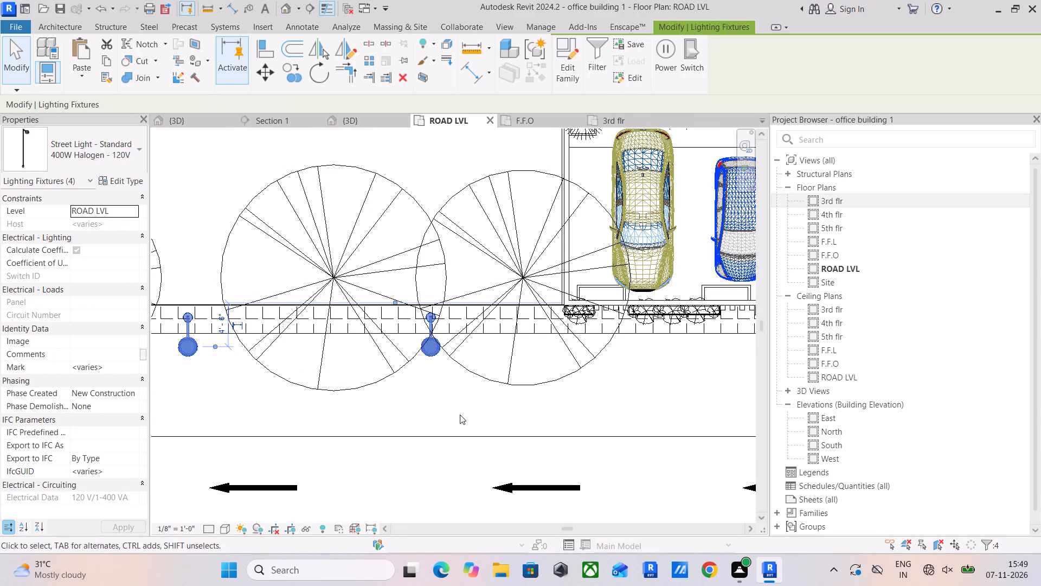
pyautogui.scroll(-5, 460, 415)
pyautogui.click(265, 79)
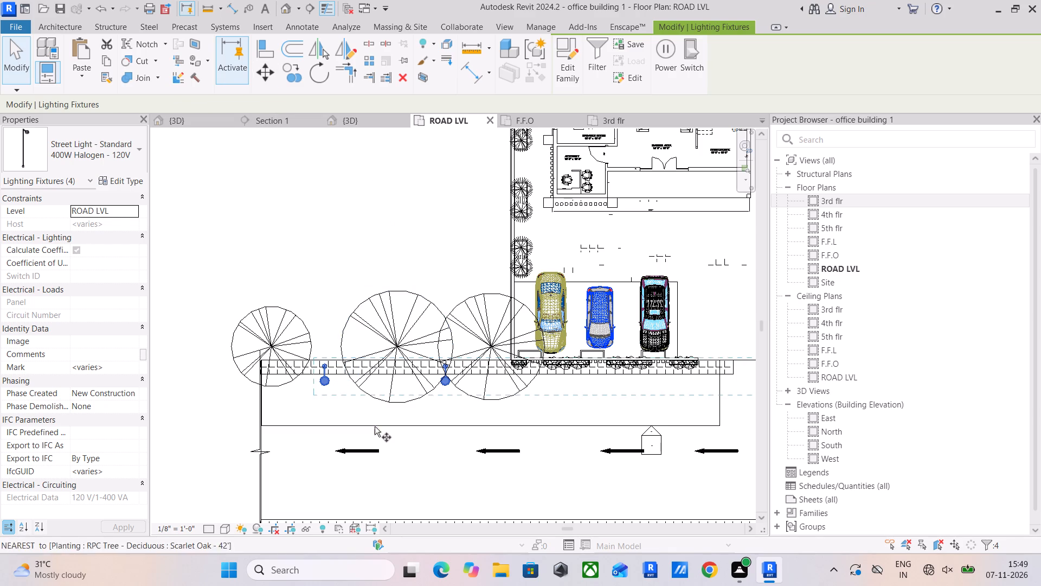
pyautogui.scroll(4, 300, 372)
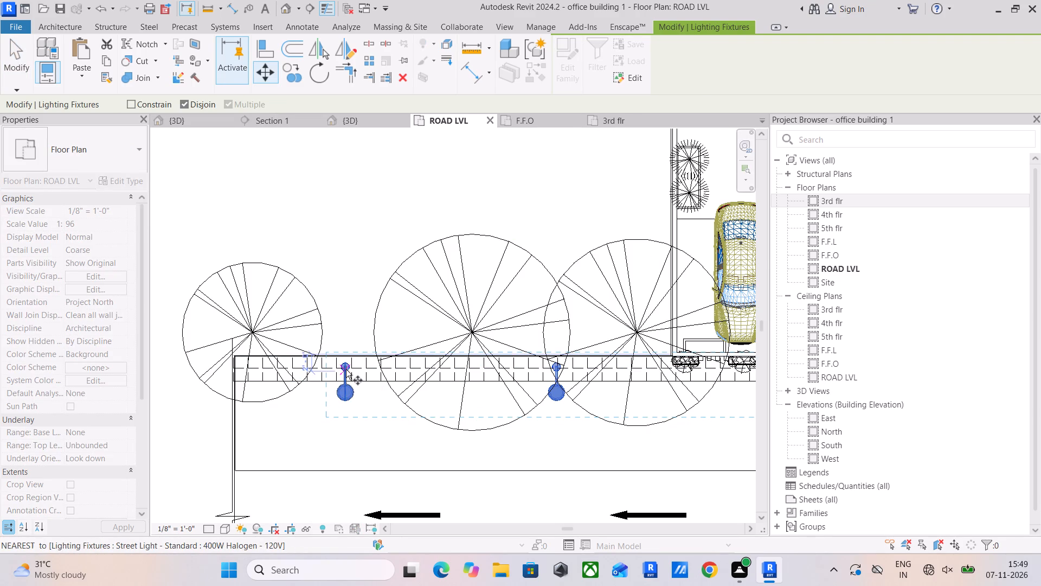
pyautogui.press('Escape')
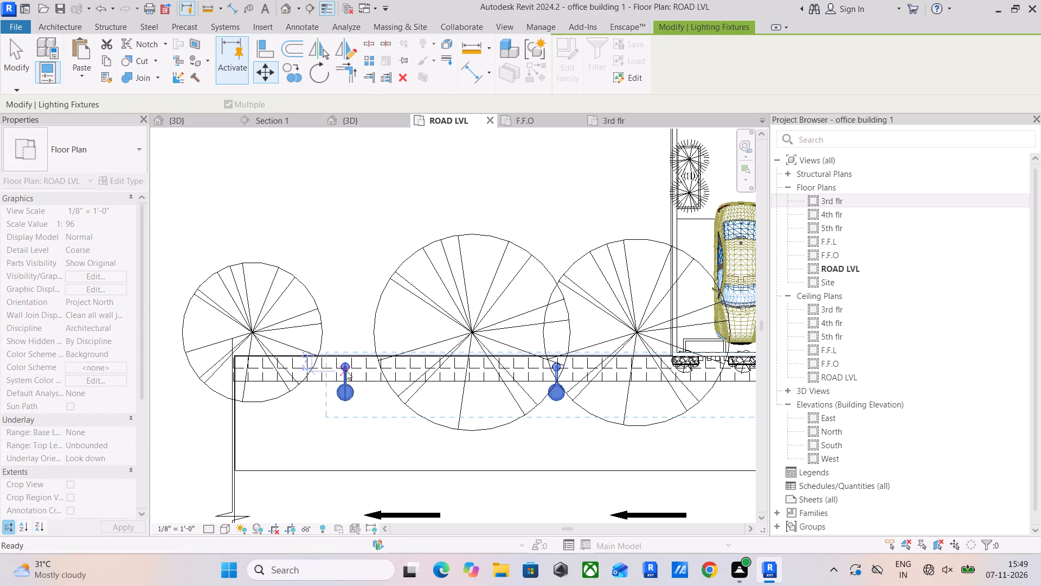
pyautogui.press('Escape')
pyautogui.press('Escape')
# Examine the street lights along the front and side roads in plan, and check them from several angles in 3D.
pyautogui.scroll(-5, 401, 366)
pyautogui.moveTo(504, 384); pyautogui.dragTo(456, 241, button='middle')
pyautogui.scroll(1, 456, 241)
pyautogui.scroll(-4, 474, 286)
pyautogui.moveTo(502, 322); pyautogui.dragTo(377, 318, button='middle')
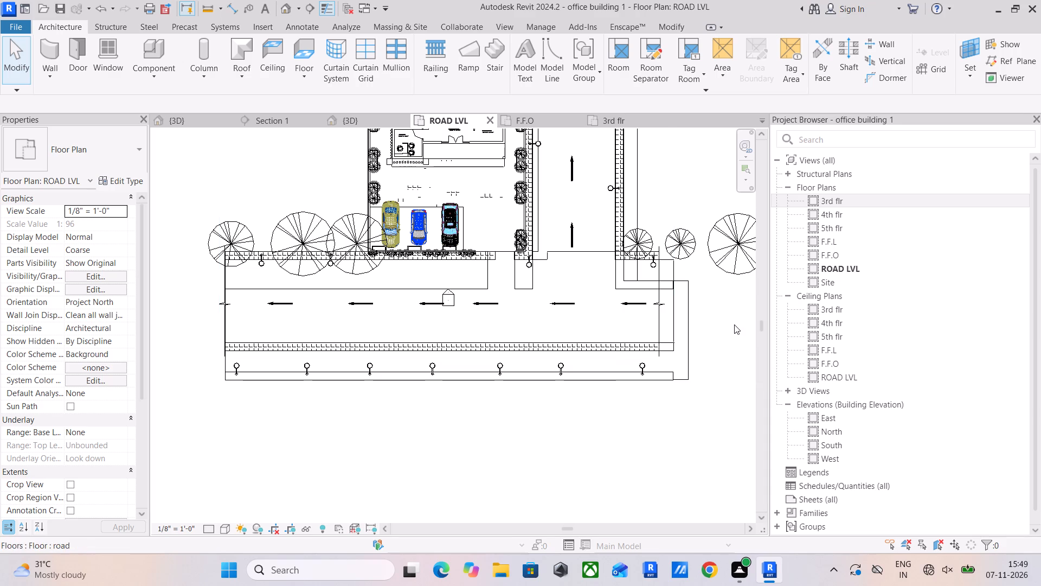
pyautogui.click(368, 123)
pyautogui.scroll(-3, 541, 364)
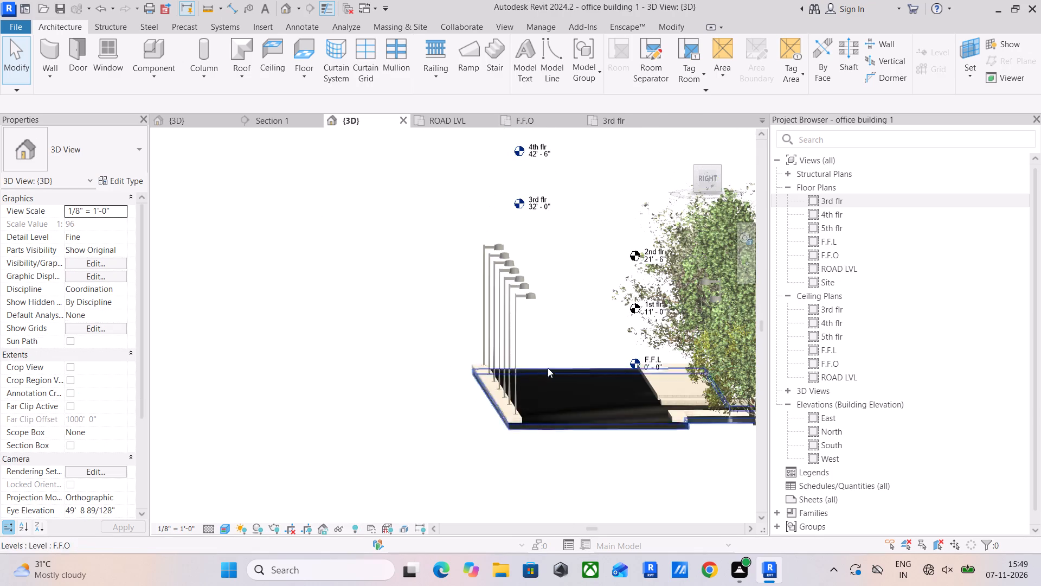
pyautogui.keyDown('shift'); pyautogui.moveTo(690, 397); pyautogui.dragTo(618, 422, button='middle'); pyautogui.keyUp('shift')
pyautogui.moveTo(605, 411); pyautogui.dragTo(308, 353, button='middle')
pyautogui.scroll(-2, 354, 346)
pyautogui.keyDown('shift'); pyautogui.moveTo(446, 358); pyautogui.dragTo(449, 359, button='middle'); pyautogui.keyUp('shift')
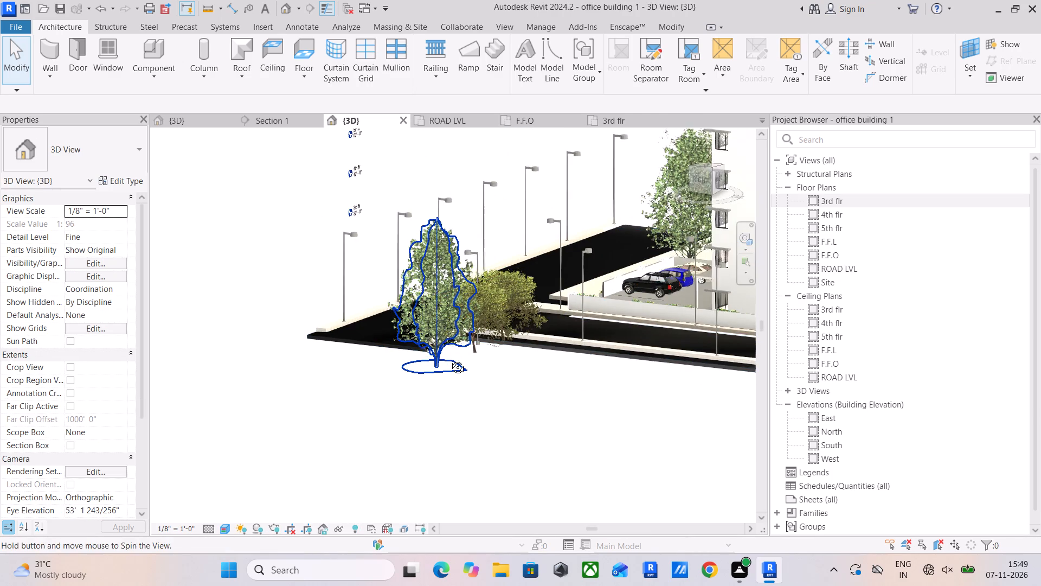
pyautogui.keyDown('shift'); pyautogui.moveTo(449, 359); pyautogui.dragTo(451, 366, button='middle'); pyautogui.keyUp('shift')
pyautogui.moveTo(511, 370); pyautogui.dragTo(266, 397, button='middle')
pyautogui.scroll(-2, 388, 373)
pyautogui.keyDown('shift'); pyautogui.moveTo(409, 380); pyautogui.dragTo(462, 406, button='middle'); pyautogui.keyUp('shift')
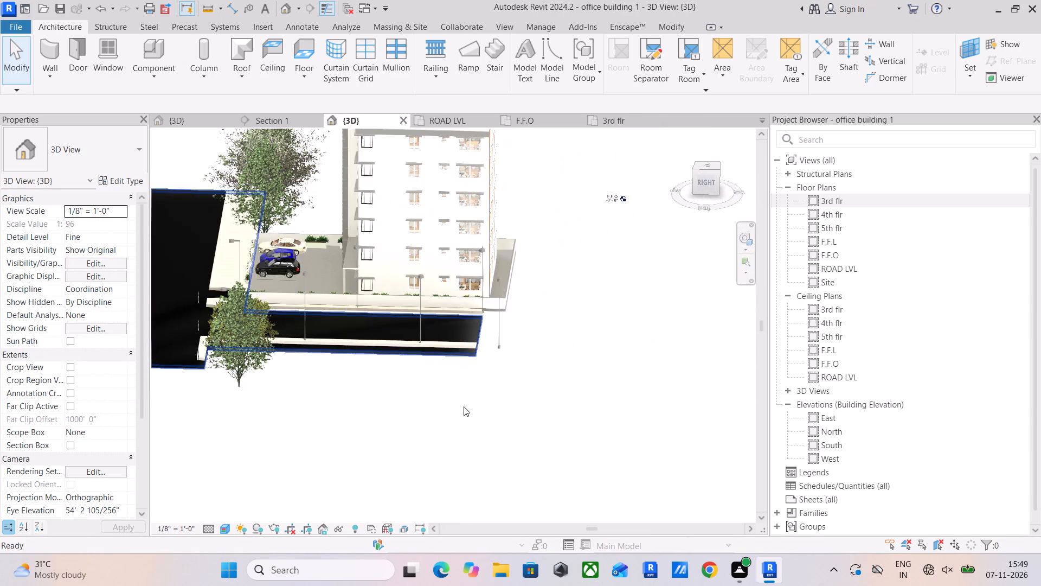
pyautogui.moveTo(478, 409); pyautogui.dragTo(568, 419, button='middle')
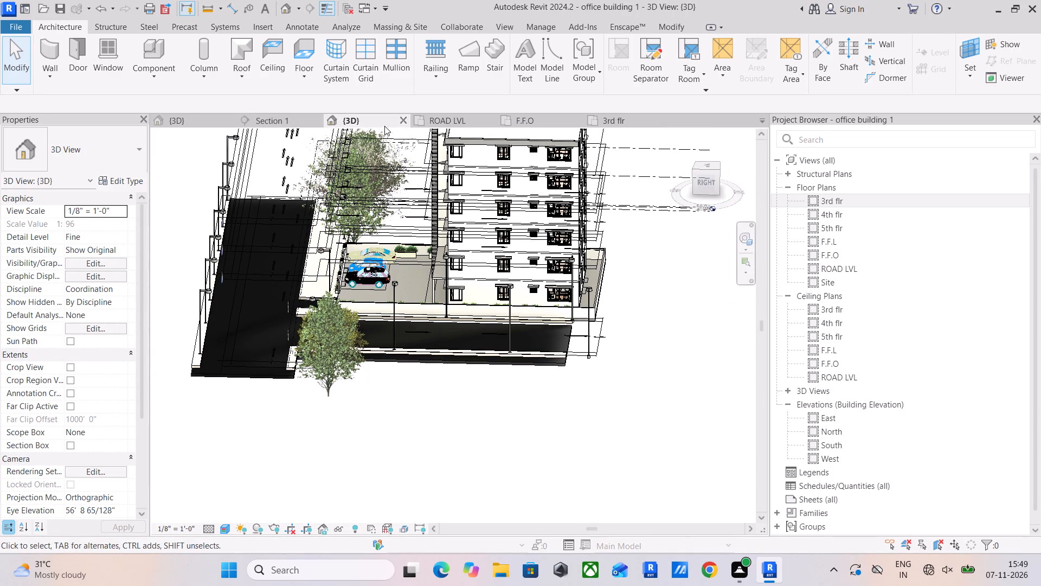
pyautogui.keyDown('shift'); pyautogui.moveTo(430, 304); pyautogui.dragTo(548, 335, button='middle'); pyautogui.keyUp('shift')
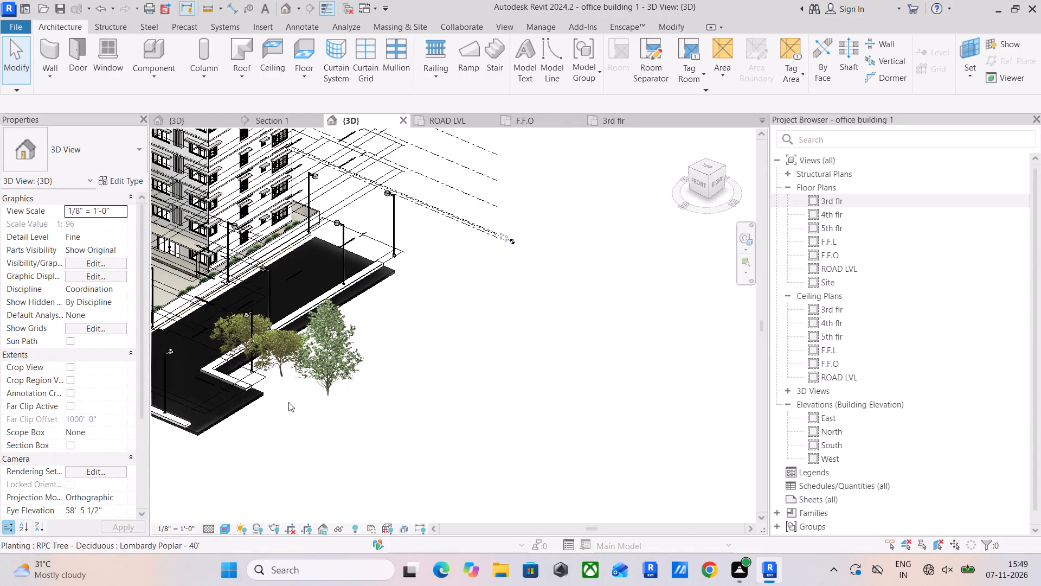
# Create a floor like the road one and sketch its rectangle, about 52' by 90', on the empty plot west of the building.
pyautogui.click(242, 409)
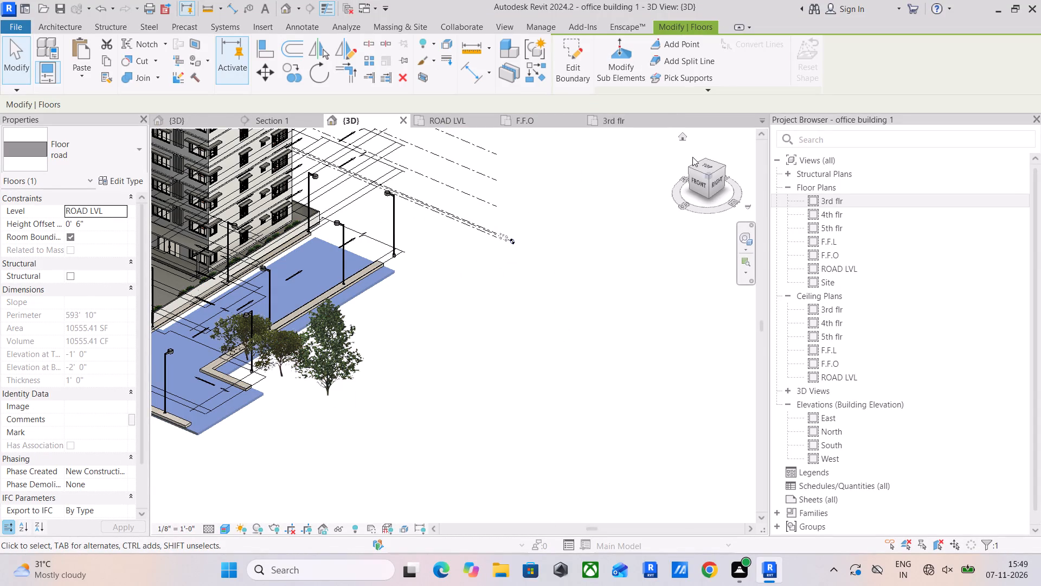
pyautogui.click(702, 167)
pyautogui.click(570, 53)
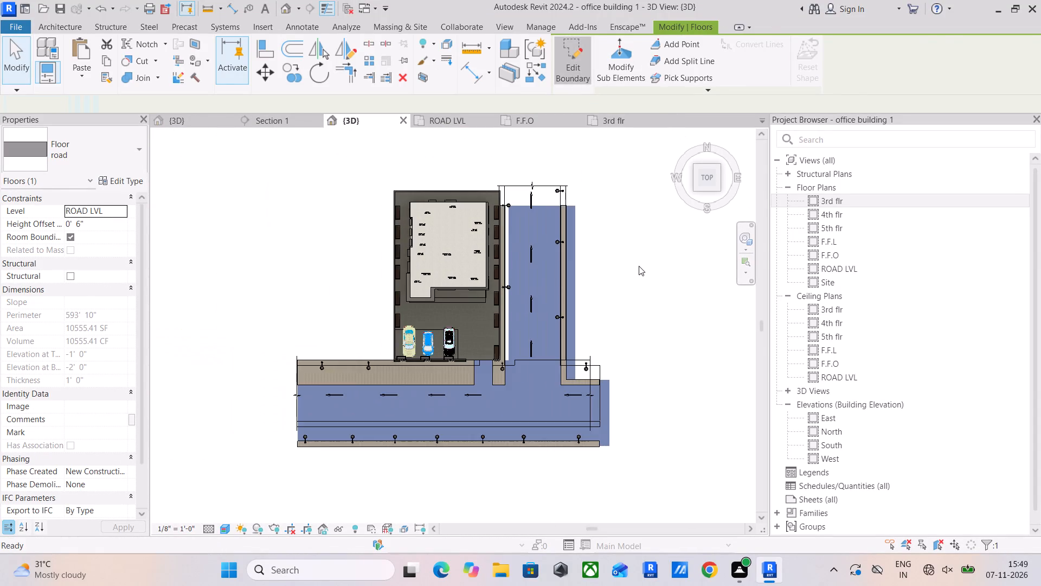
pyautogui.click(566, 77)
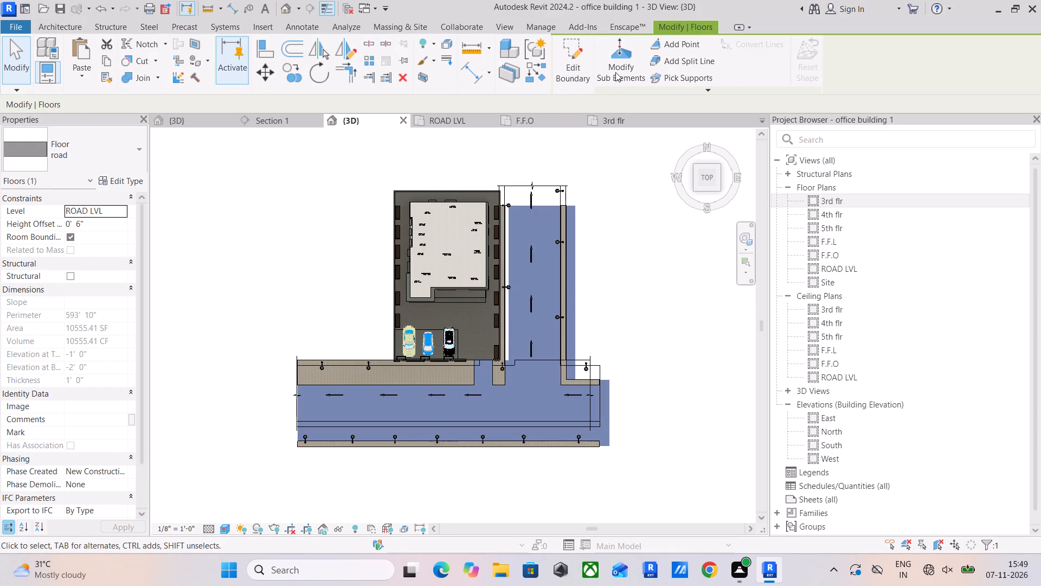
pyautogui.click(531, 73)
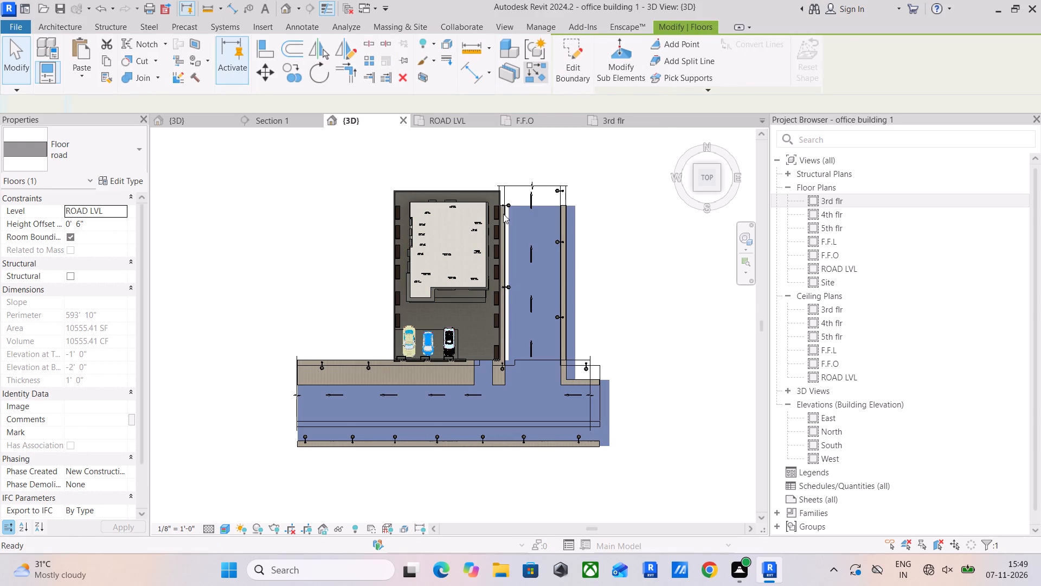
pyautogui.scroll(5, 374, 327)
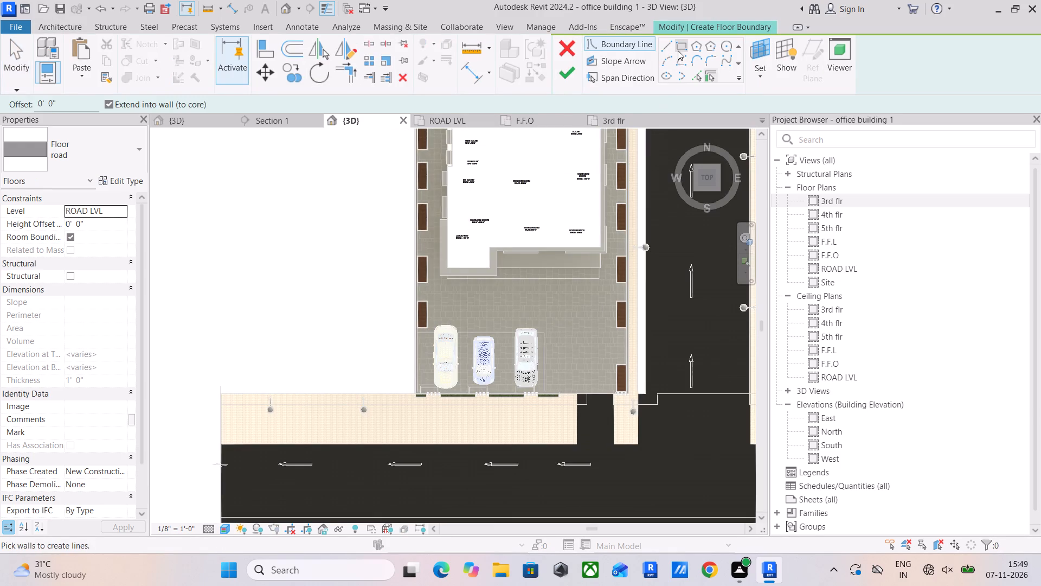
pyautogui.click(679, 50)
pyautogui.scroll(9, 415, 382)
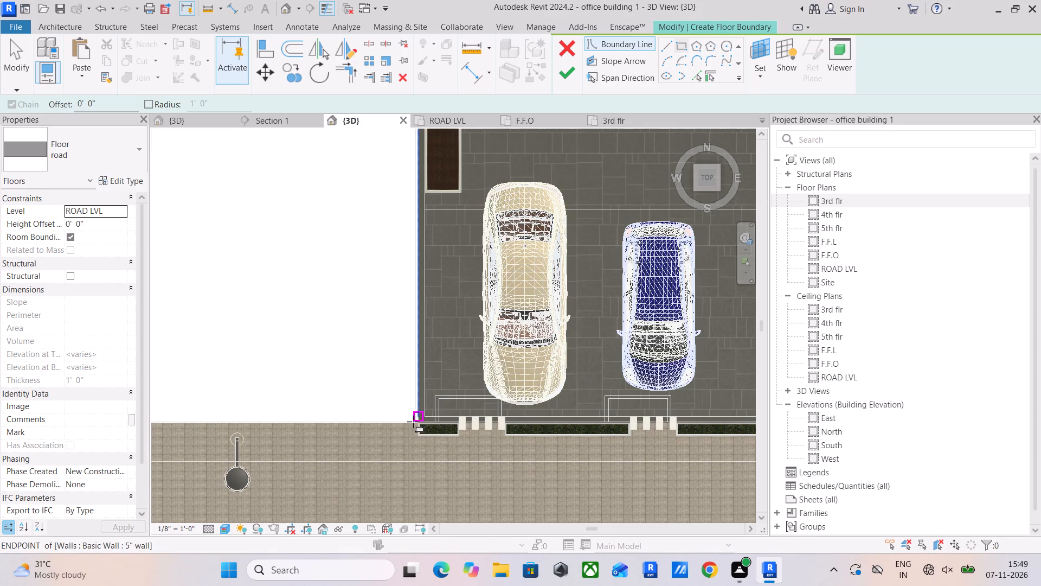
pyautogui.click(413, 423)
pyautogui.scroll(-6, 241, 306)
pyautogui.moveTo(279, 328); pyautogui.dragTo(563, 507, button='middle')
pyautogui.scroll(1, 564, 499)
pyautogui.scroll(-2, 459, 336)
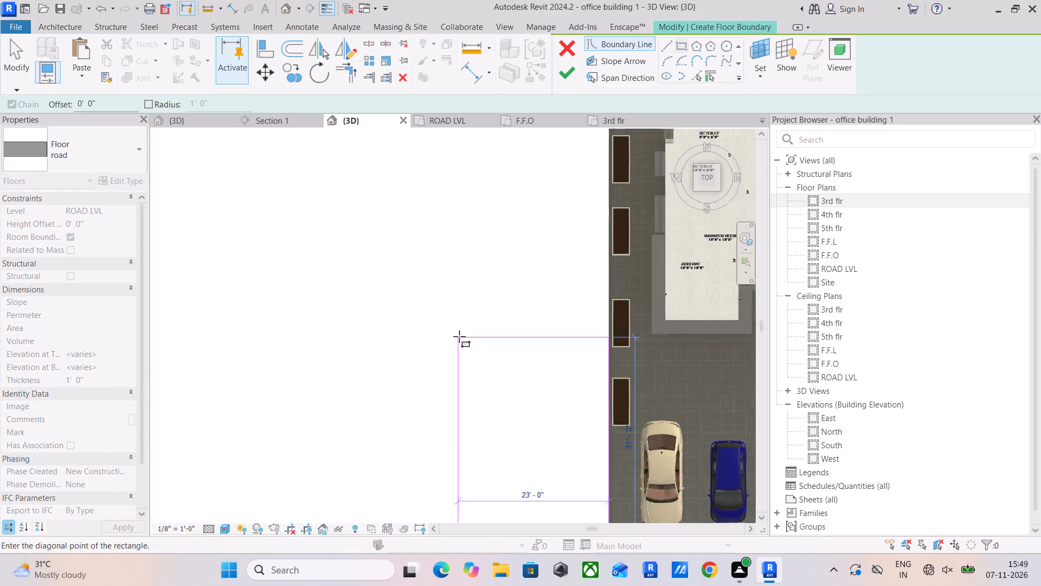
pyautogui.scroll(-5, 459, 336)
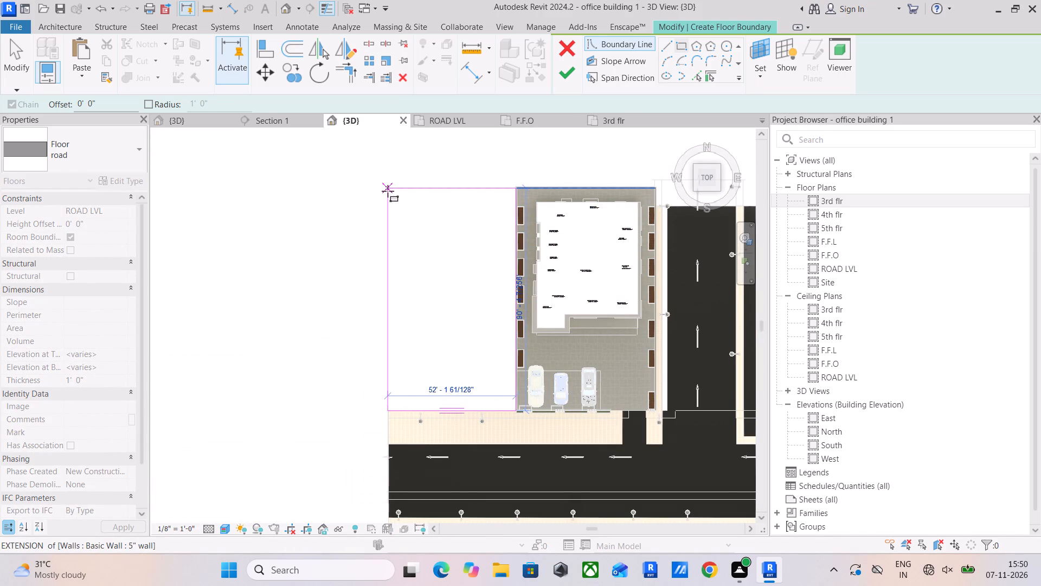
pyautogui.click(388, 191)
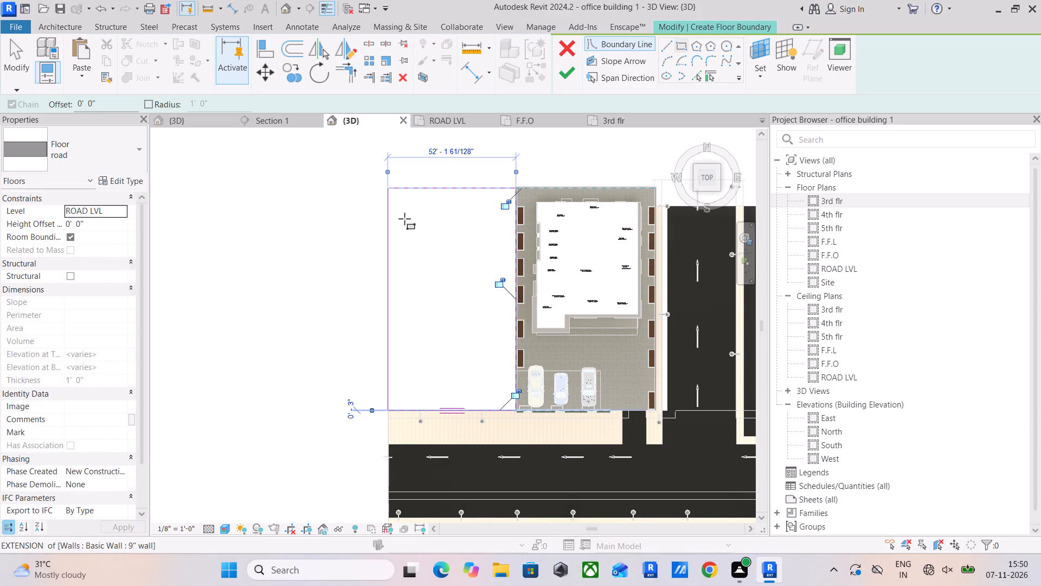
pyautogui.press('Escape')
# Add a second boundary rectangle about 100' 10" long east of the side road, from the junction corner to the building's rear wall line.
pyautogui.scroll(-3, 522, 281)
pyautogui.moveTo(499, 289); pyautogui.dragTo(312, 277, button='middle')
pyautogui.scroll(8, 539, 362)
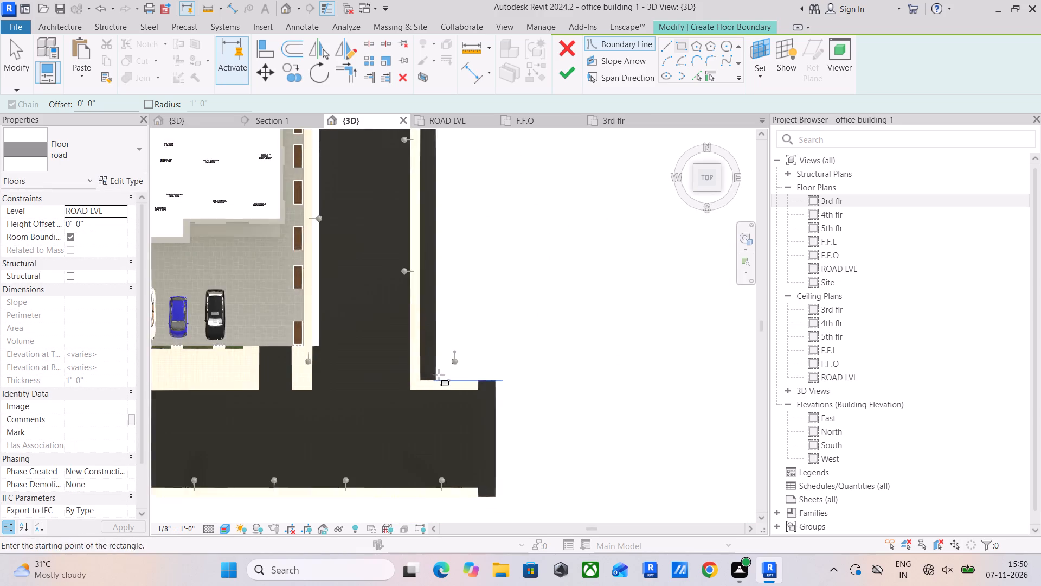
pyautogui.scroll(7, 439, 375)
pyautogui.click(426, 391)
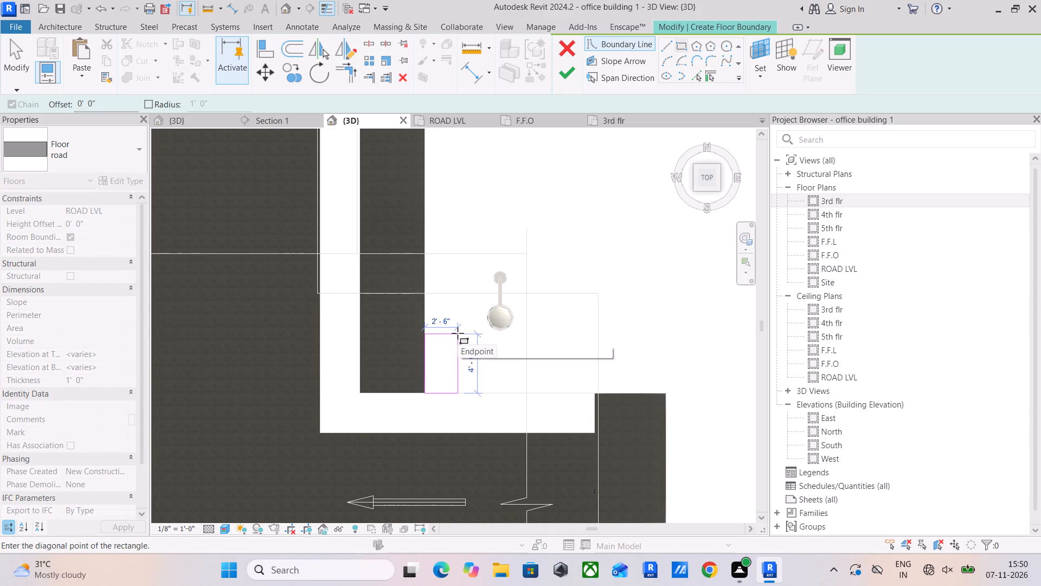
pyautogui.scroll(-5, 458, 333)
pyautogui.moveTo(464, 325); pyautogui.dragTo(464, 456, button='middle')
pyautogui.scroll(-5, 549, 315)
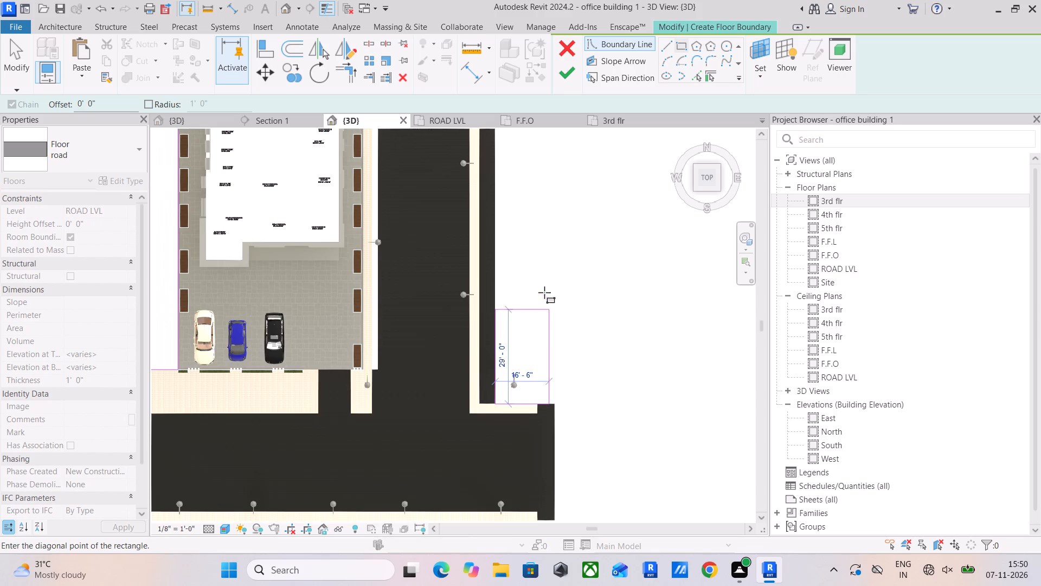
pyautogui.moveTo(538, 301); pyautogui.dragTo(541, 470, button='middle')
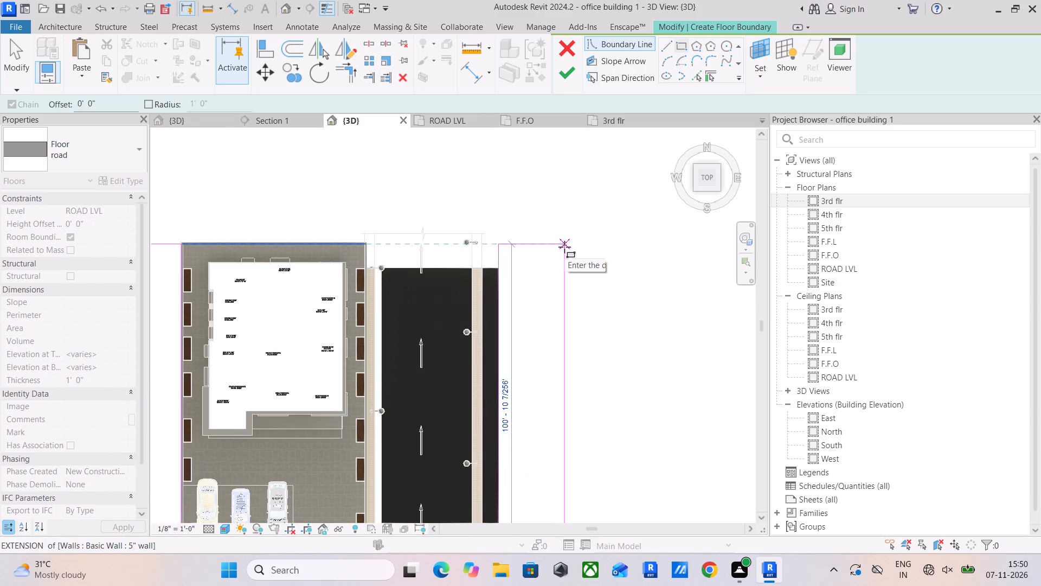
pyautogui.click(564, 247)
pyautogui.press('Escape')
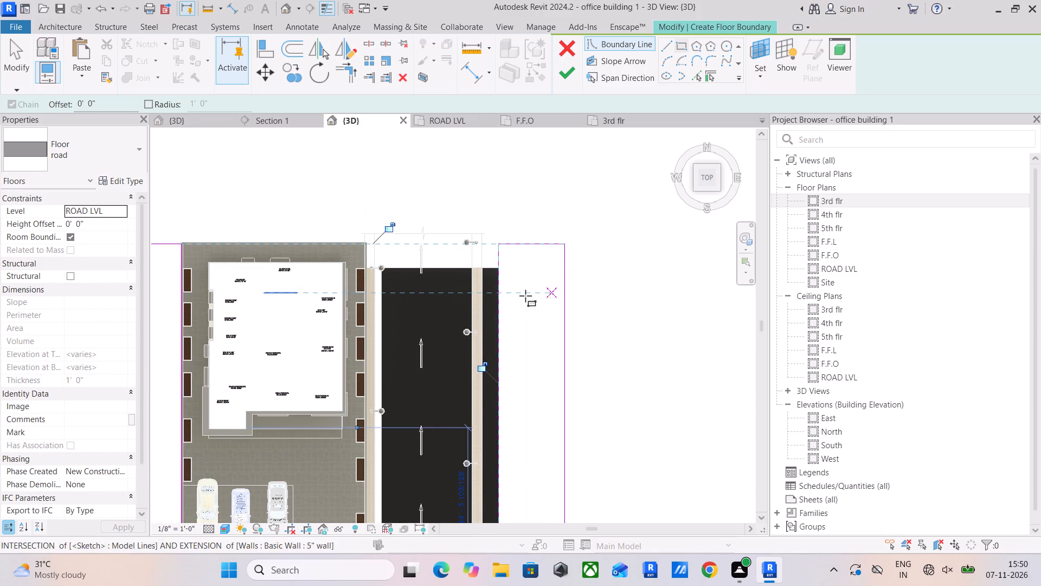
pyautogui.press('Escape')
pyautogui.press('Escape')
# Move the east boundary line of the rectangle beside the side road inward to align with the front road's east end.
pyautogui.scroll(-2, 559, 278)
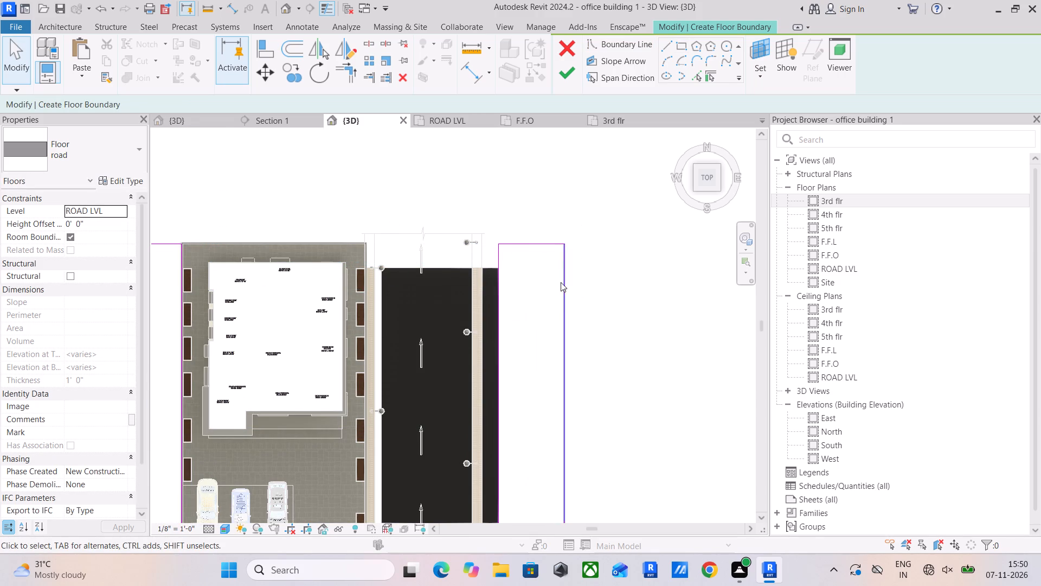
pyautogui.scroll(-2, 561, 282)
pyautogui.moveTo(592, 186); pyautogui.dragTo(595, 179, button='middle')
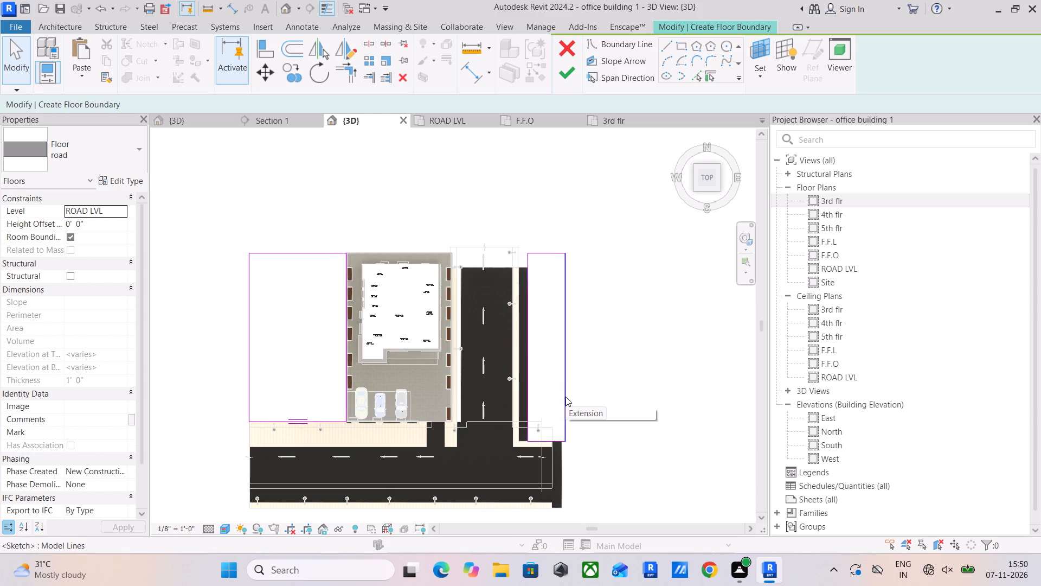
pyautogui.click(563, 308)
pyautogui.moveTo(563, 338); pyautogui.dragTo(551, 339)
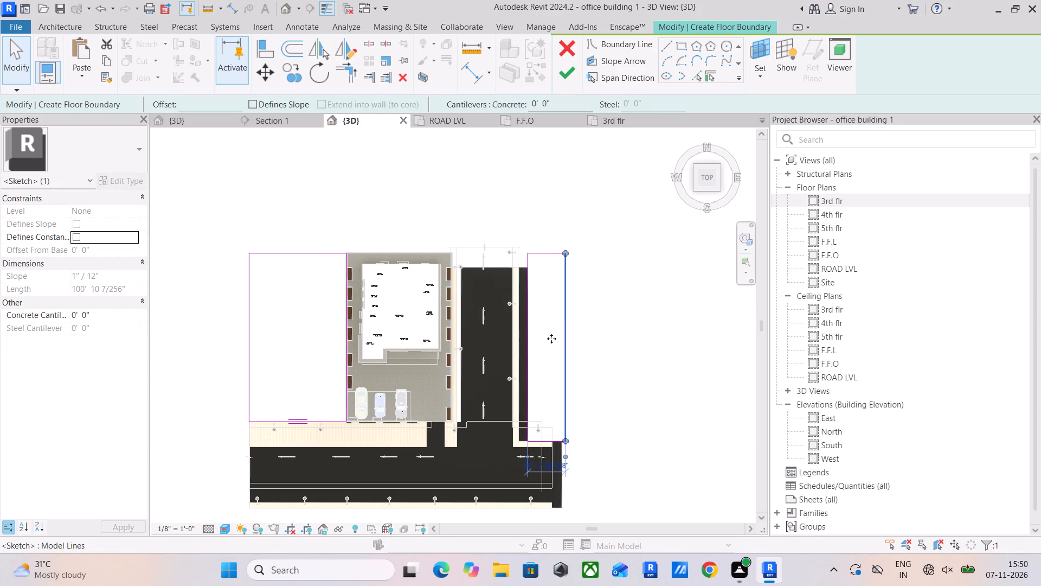
pyautogui.moveTo(551, 339); pyautogui.dragTo(561, 344)
pyautogui.scroll(5, 561, 345)
pyautogui.moveTo(565, 358); pyautogui.dragTo(596, 221, button='middle')
pyautogui.scroll(5, 603, 323)
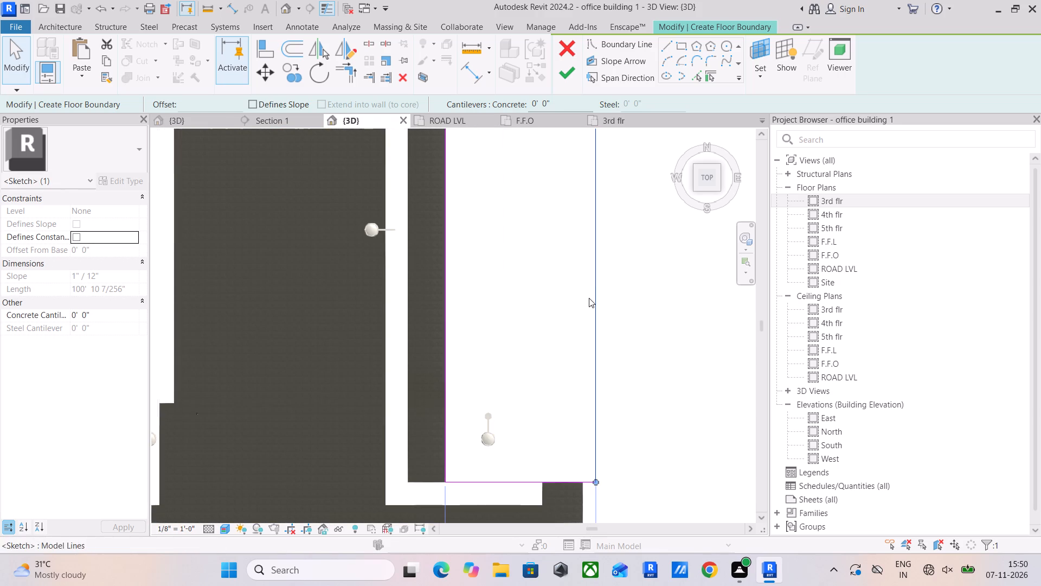
pyautogui.moveTo(594, 295); pyautogui.dragTo(581, 303)
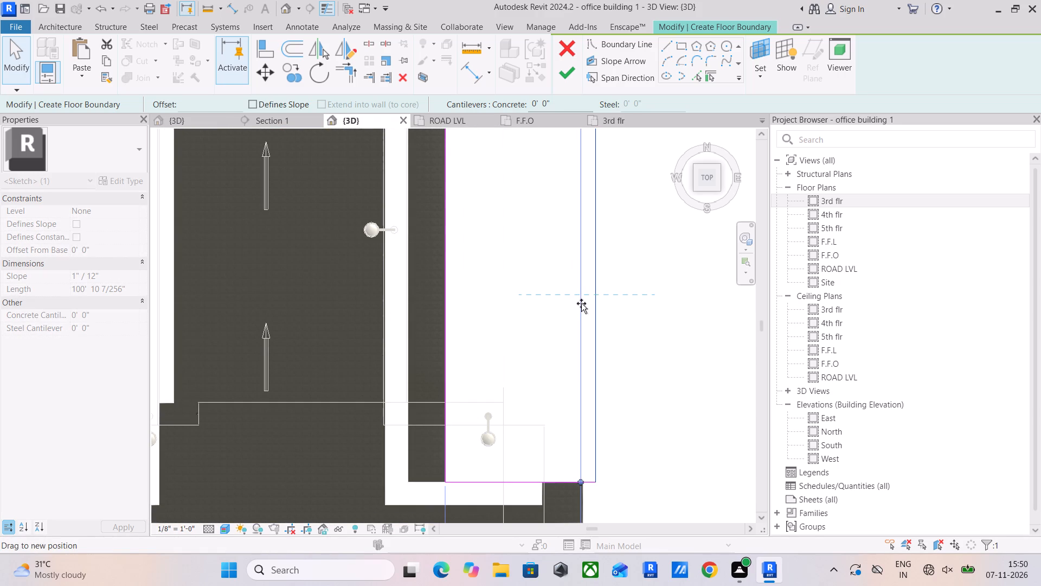
pyautogui.moveTo(581, 303); pyautogui.dragTo(579, 304)
pyautogui.click(664, 278)
pyautogui.scroll(-10, 657, 298)
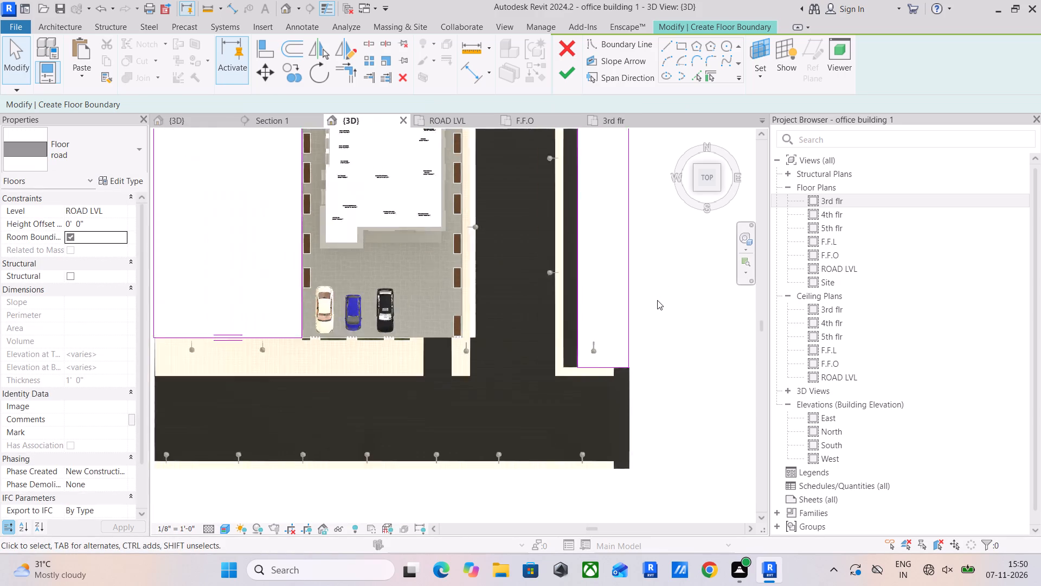
pyautogui.moveTo(658, 319); pyautogui.dragTo(659, 401, button='middle')
# Set the structure layer material of the floor type road to Grass.
pyautogui.click(139, 175)
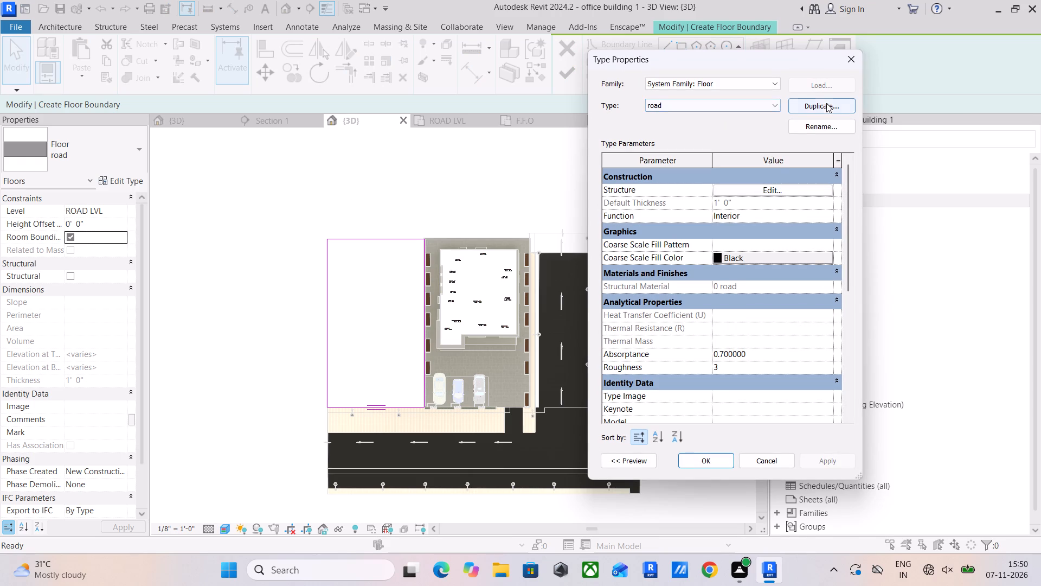
pyautogui.click(782, 192)
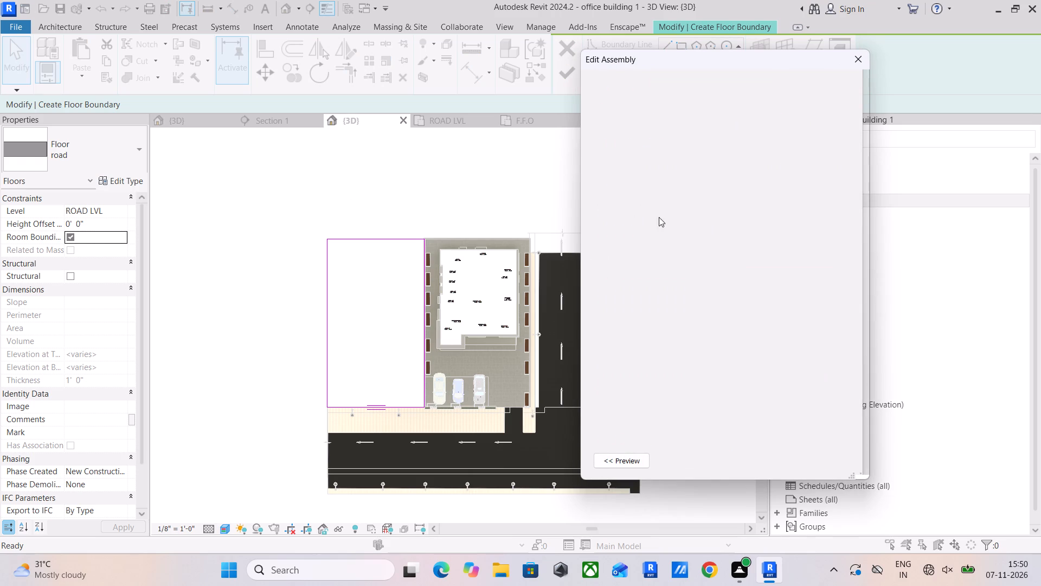
pyautogui.click(698, 221)
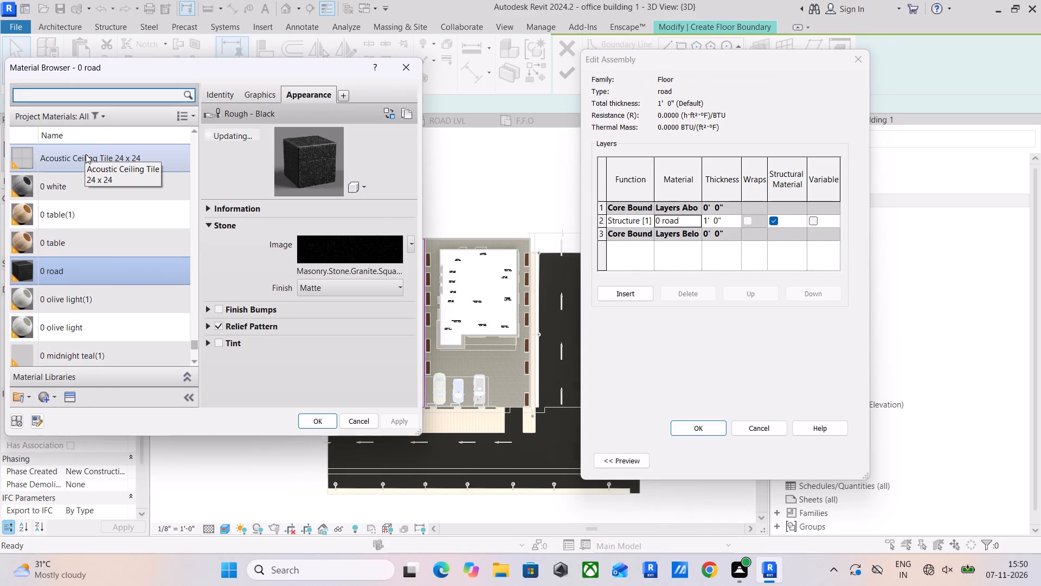
pyautogui.write('gr')
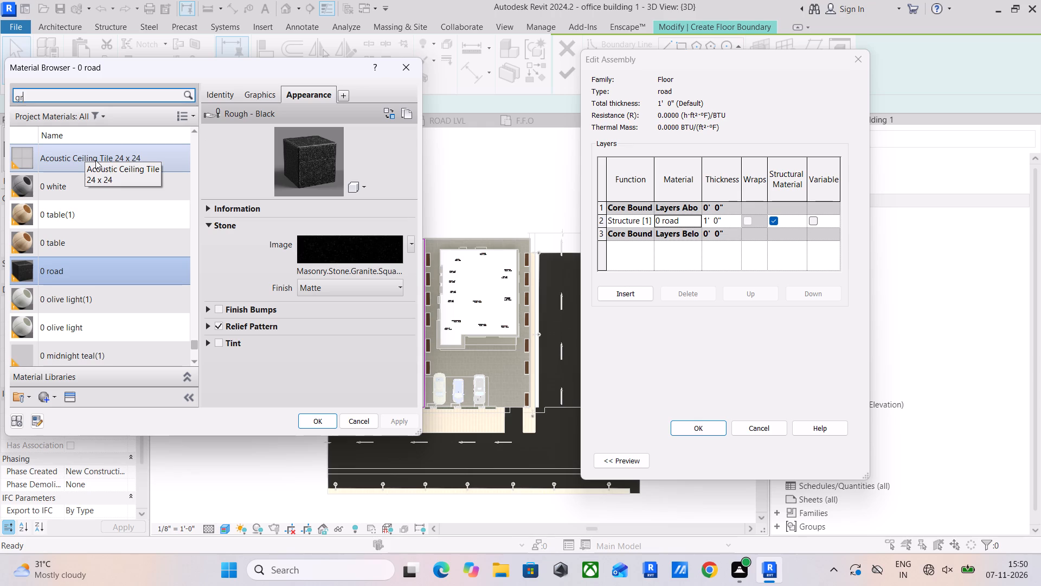
pyautogui.press('a')
pyautogui.press('s')
pyautogui.click(88, 170)
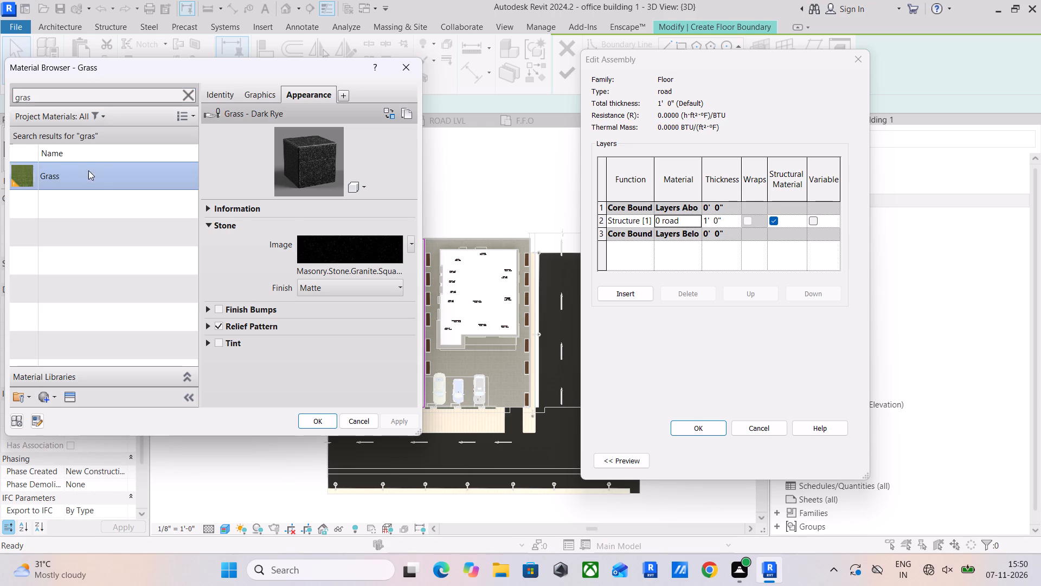
pyautogui.click(333, 426)
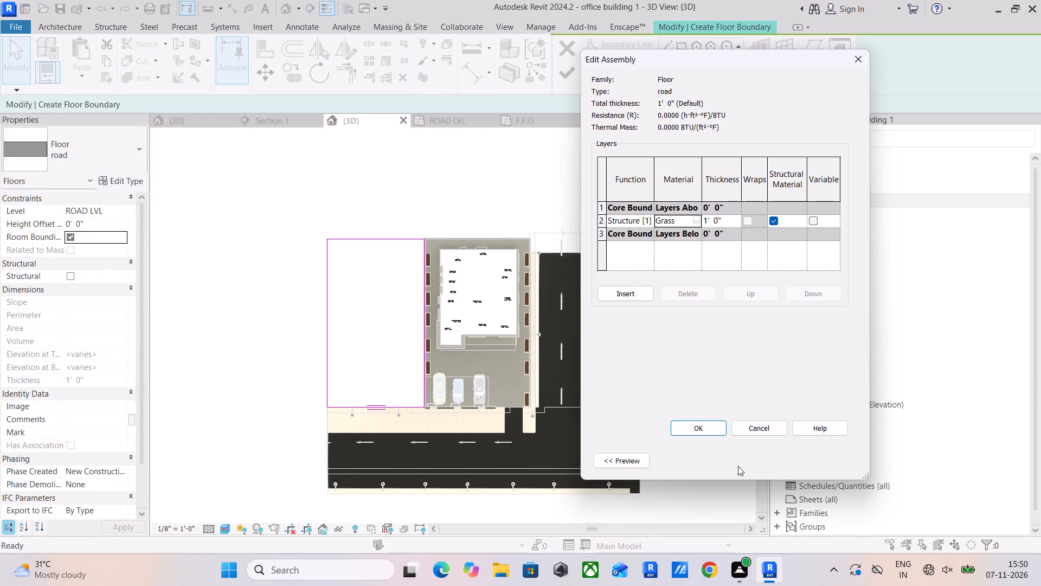
pyautogui.click(708, 434)
pyautogui.click(829, 466)
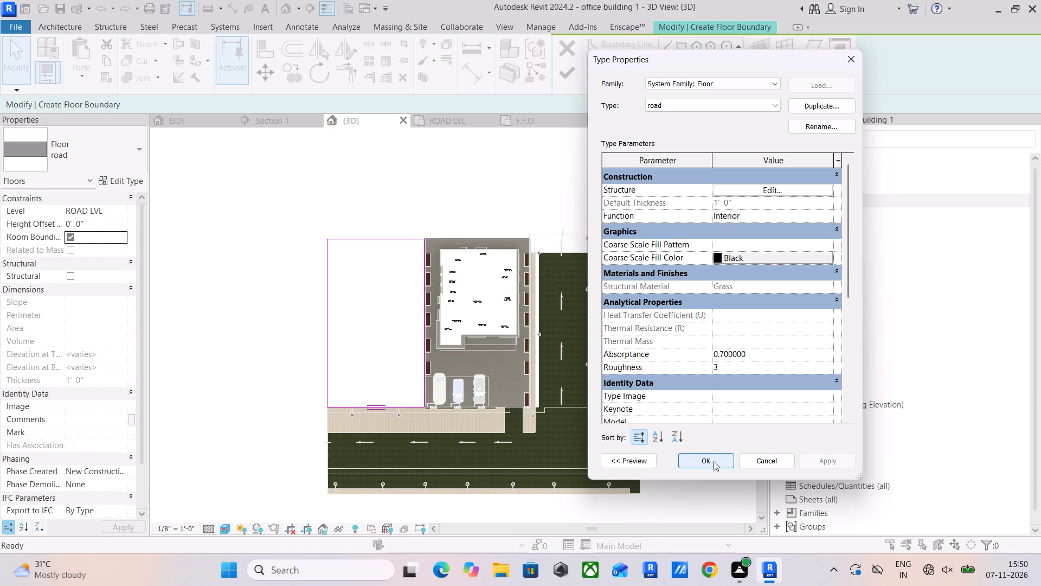
pyautogui.click(712, 461)
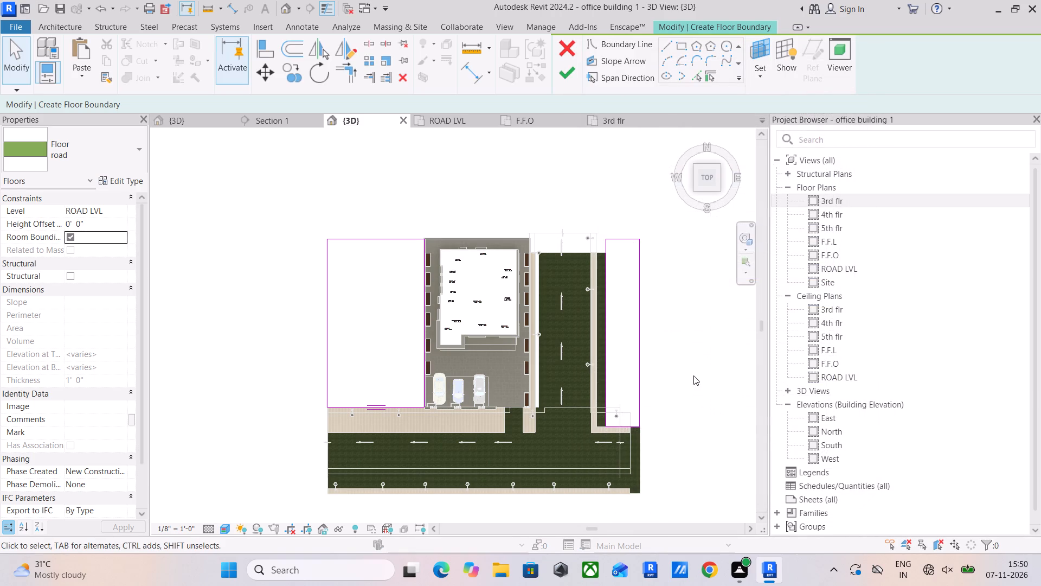
# Finish the floor sketch covering the plots west of the building and east of the side road.
pyautogui.click(566, 72)
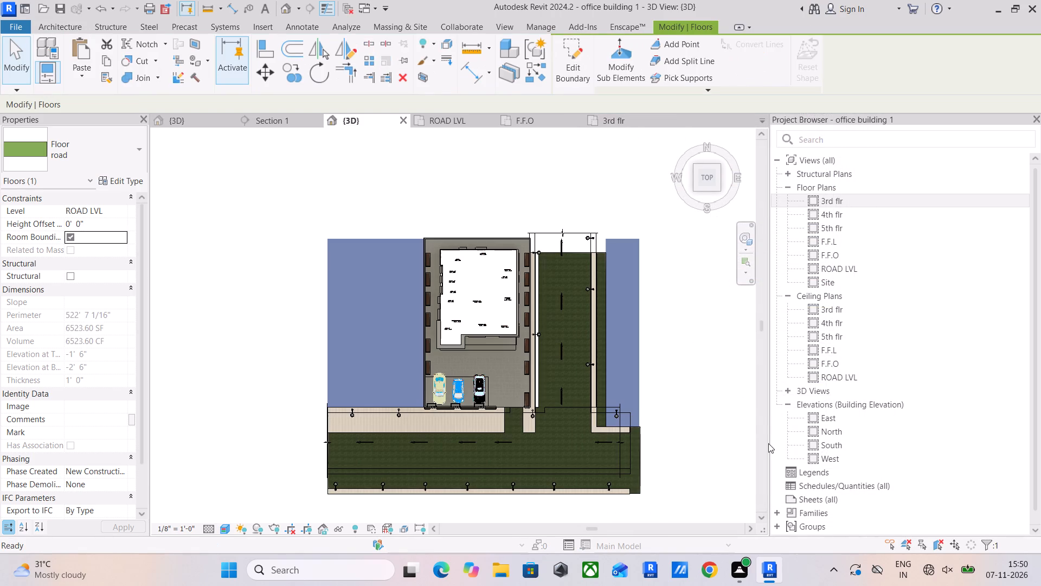
pyautogui.click(737, 431)
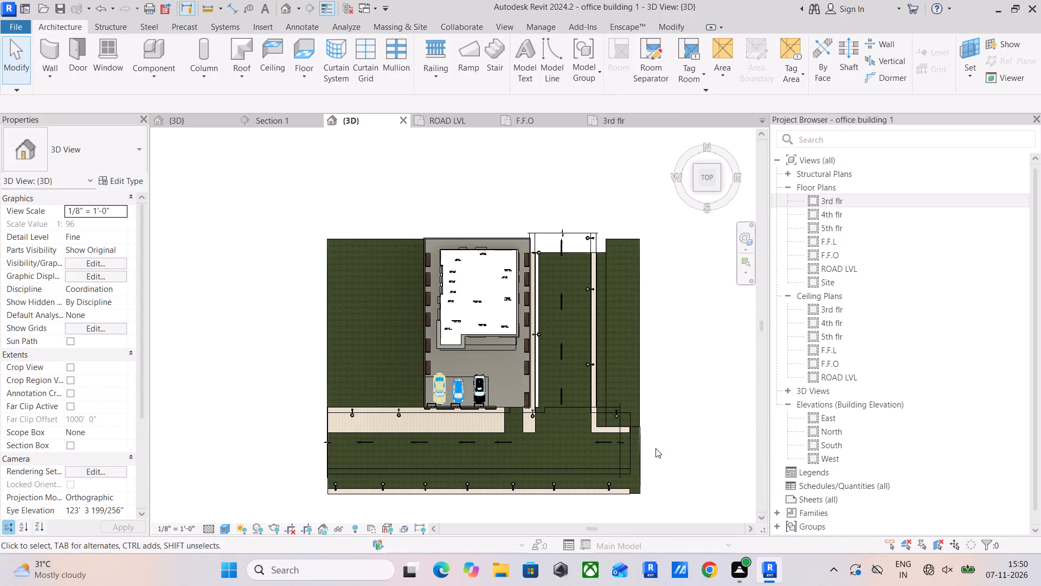
# Select the L-shaped road floor in 3D and duplicate its floor type, accepting the suggested name.
pyautogui.keyDown('shift'); pyautogui.moveTo(644, 450); pyautogui.dragTo(563, 295, button='middle'); pyautogui.keyUp('shift')
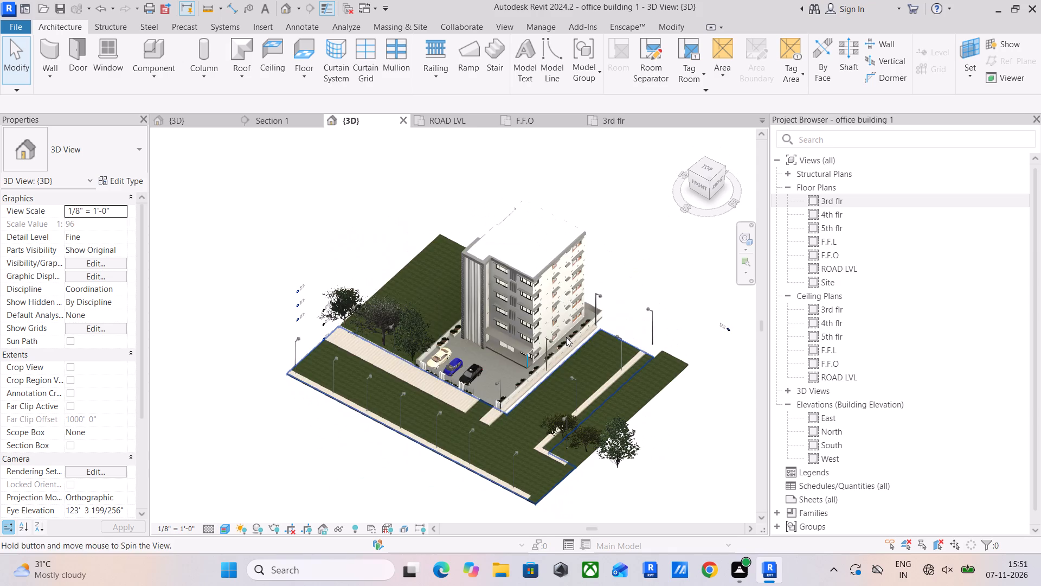
pyautogui.scroll(4, 614, 492)
pyautogui.moveTo(594, 481); pyautogui.dragTo(579, 398, button='middle')
pyautogui.scroll(9, 492, 380)
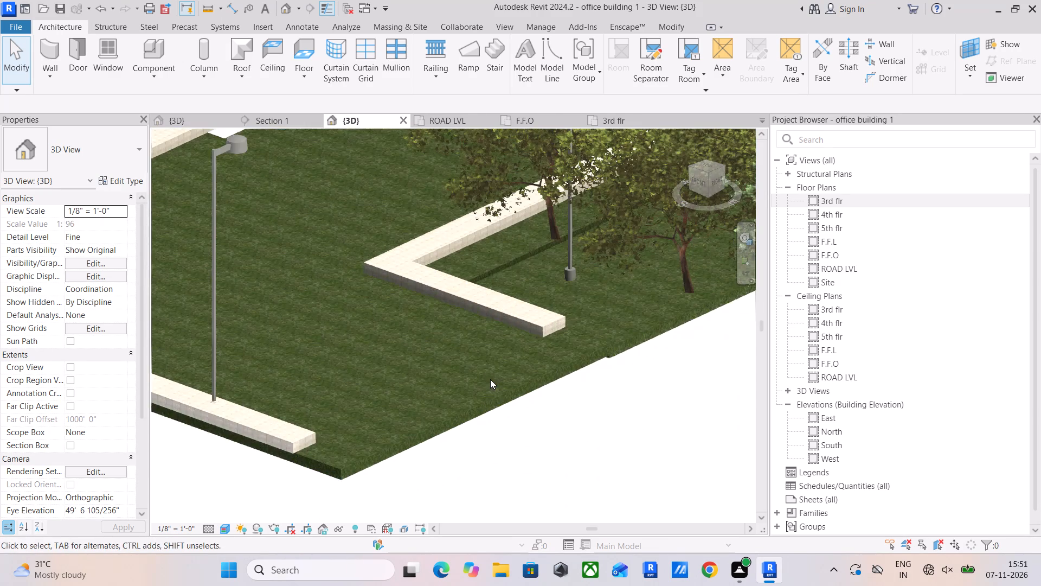
pyautogui.click(496, 402)
pyautogui.scroll(-5, 510, 414)
pyautogui.moveTo(510, 414); pyautogui.dragTo(538, 458, button='middle')
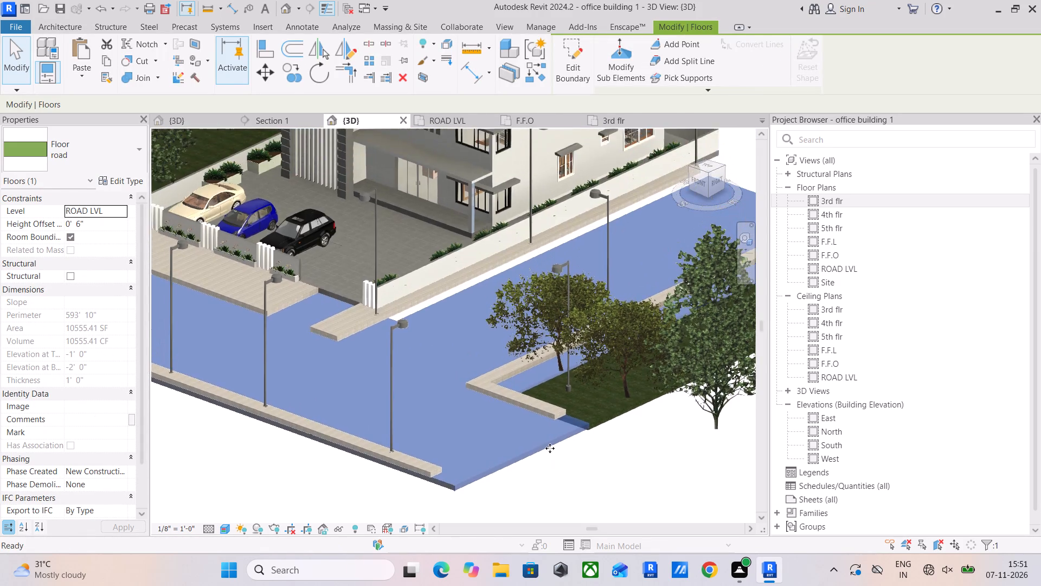
pyautogui.scroll(-3, 540, 467)
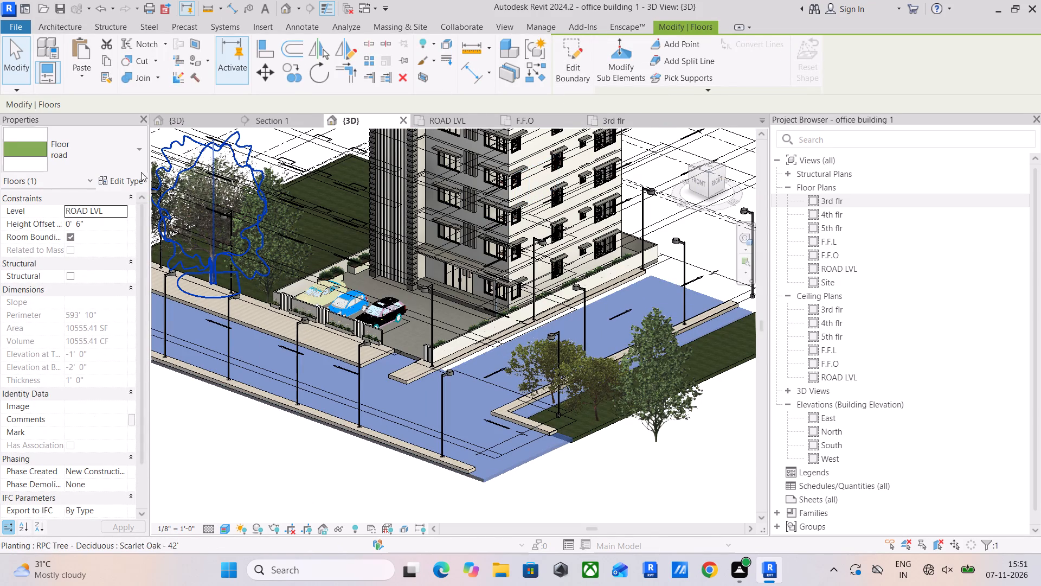
pyautogui.click(128, 180)
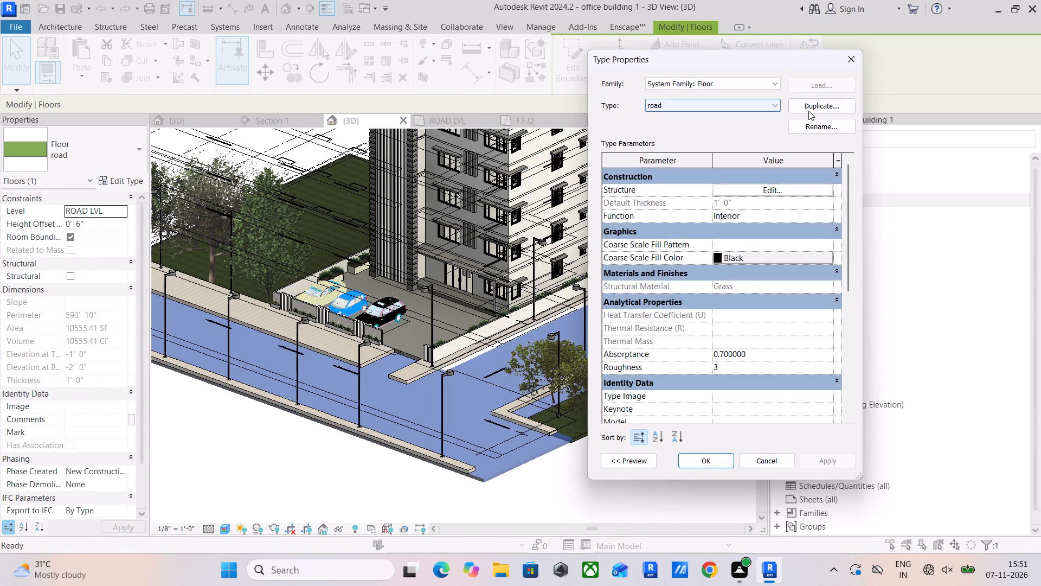
pyautogui.click(814, 110)
pyautogui.click(713, 295)
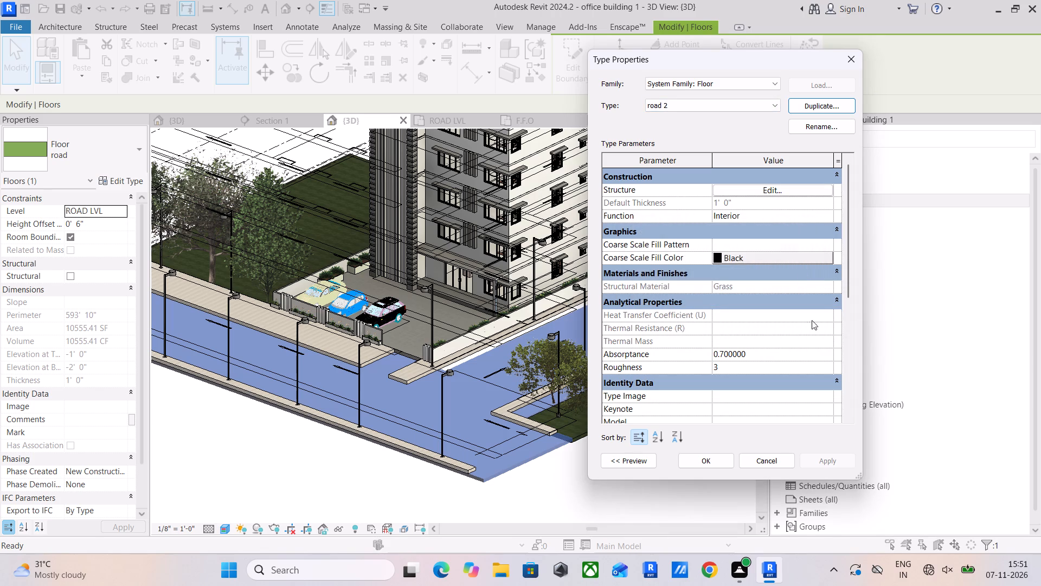
# Set the duplicated type's structure layer material to 0 road and apply it to the road floor.
pyautogui.click(790, 187)
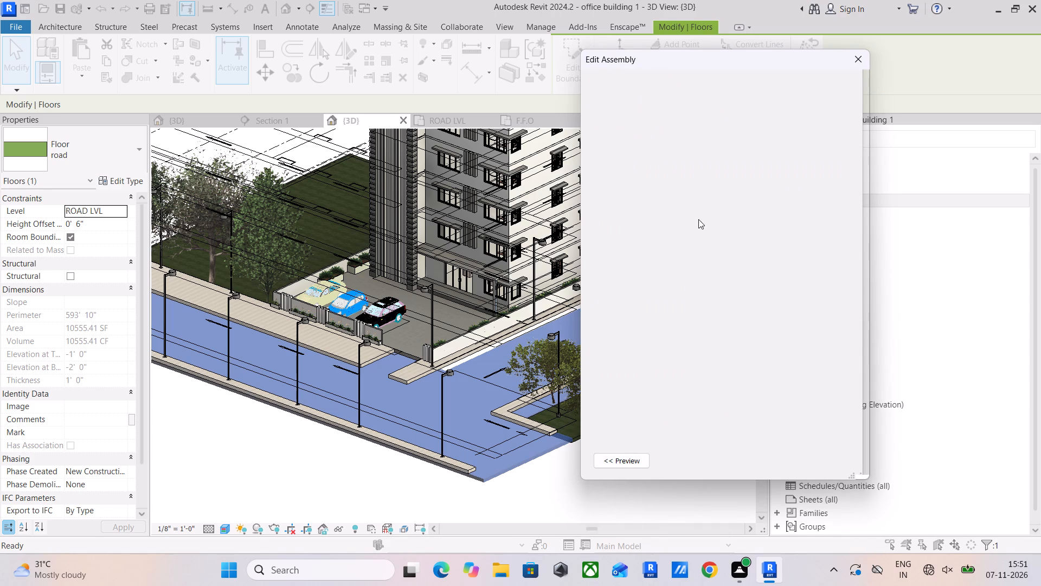
pyautogui.click(698, 219)
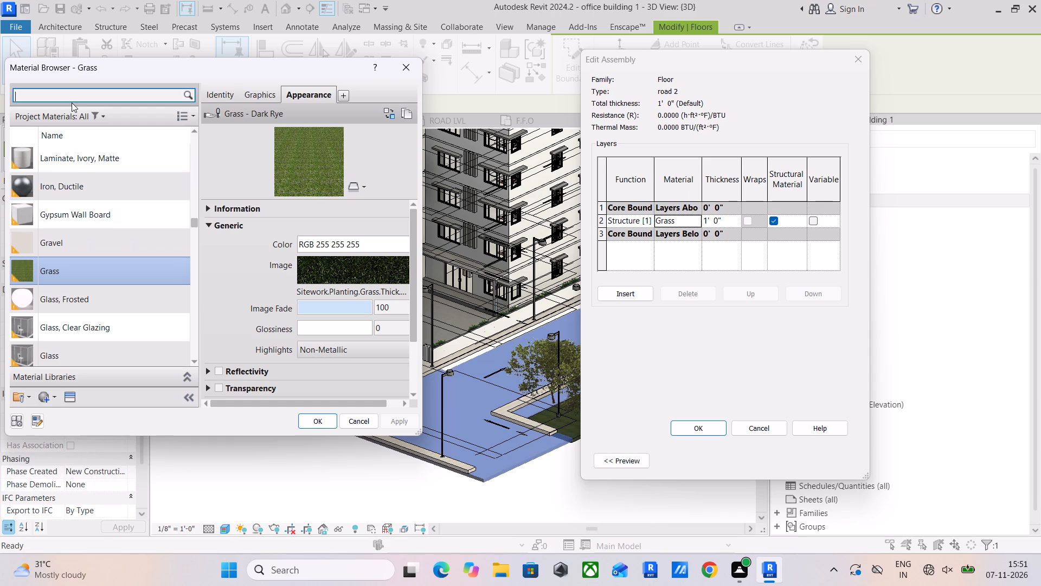
pyautogui.press('0')
pyautogui.press('space')
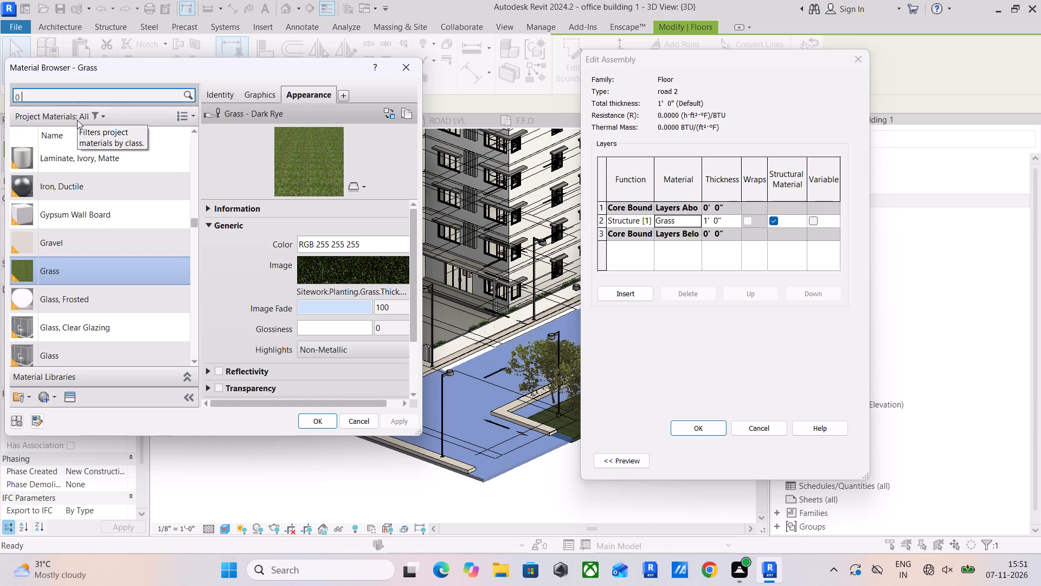
pyautogui.write('ro')
pyautogui.write('ad')
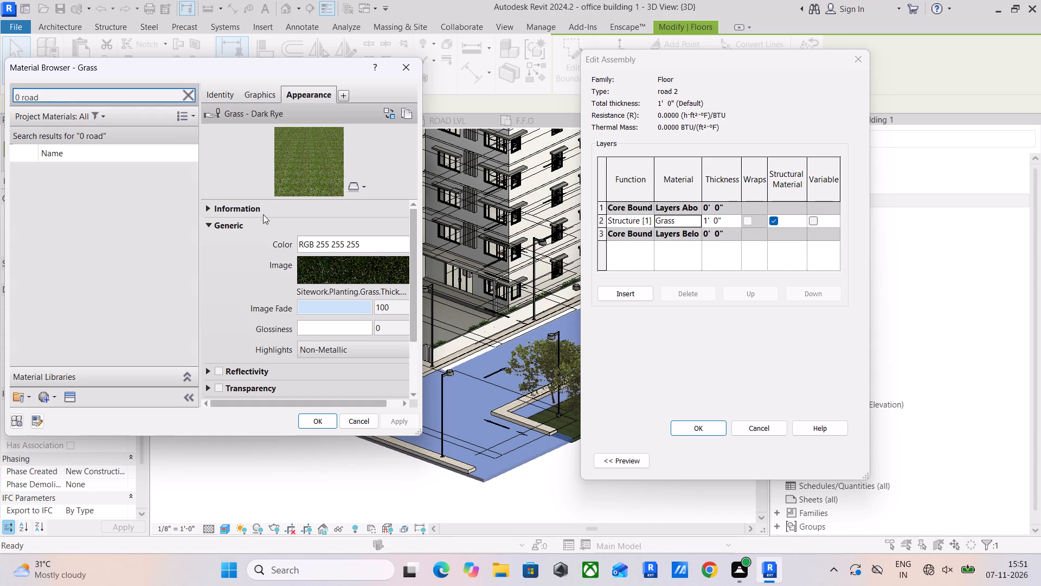
pyautogui.click(144, 167)
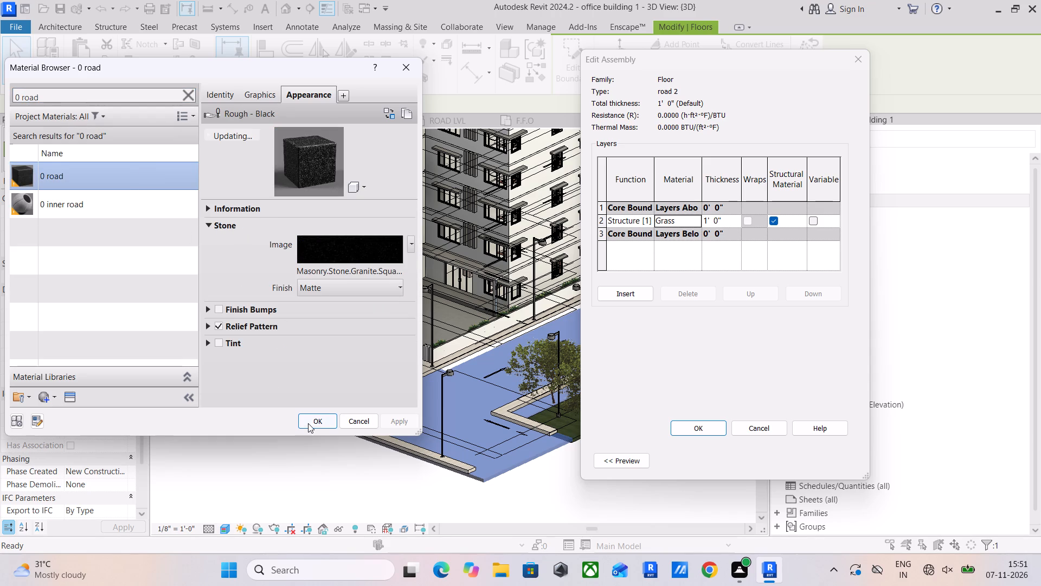
pyautogui.click(308, 423)
pyautogui.click(703, 425)
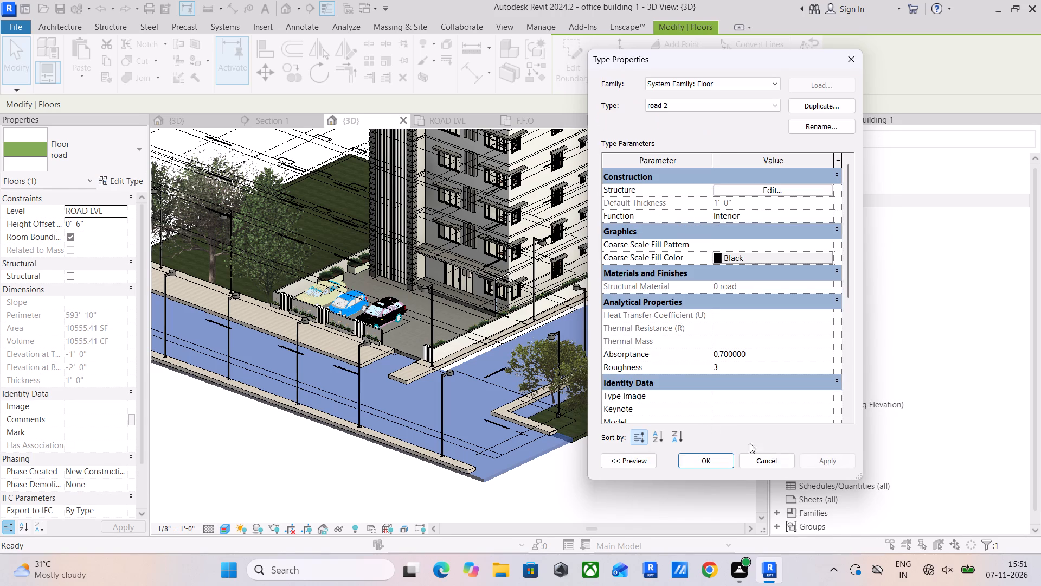
pyautogui.click(809, 460)
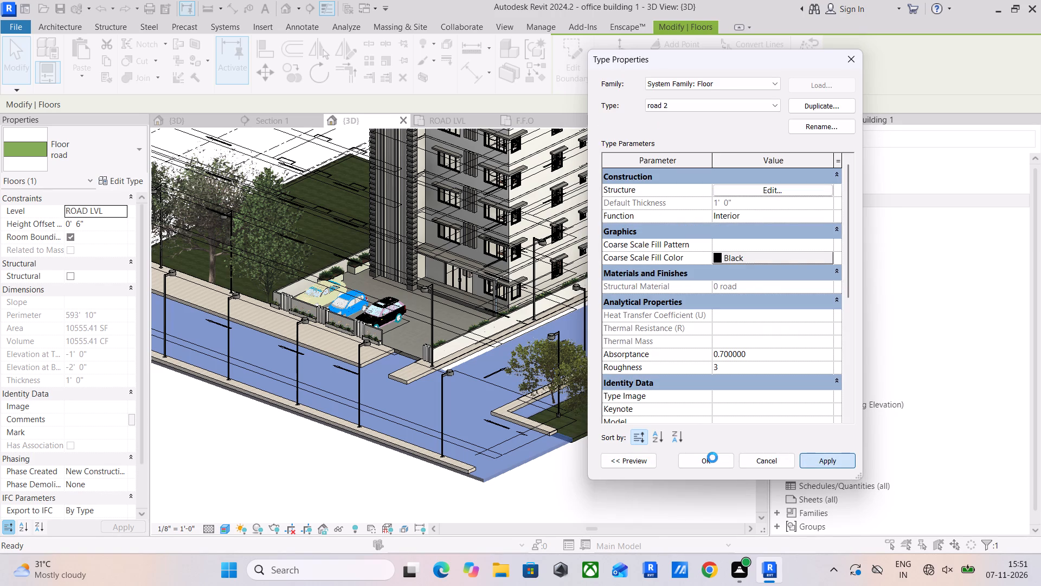
pyautogui.click(712, 457)
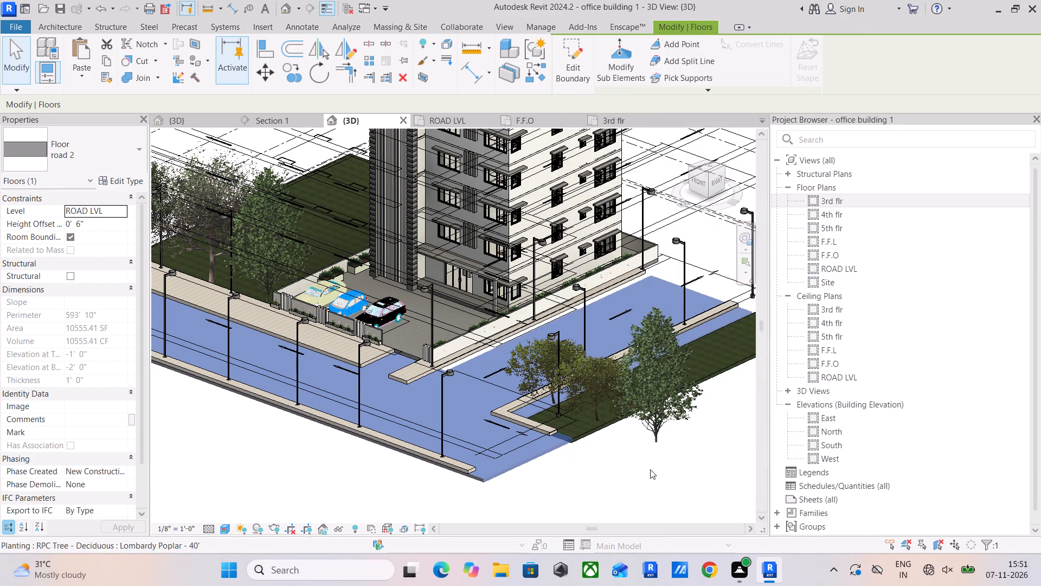
pyautogui.click(602, 494)
# Move the Lombardy Poplar in the ROAD LVL plan onto the east grass strip, about 48' from the building plot's east wall.
pyautogui.moveTo(558, 464); pyautogui.dragTo(471, 464, button='middle')
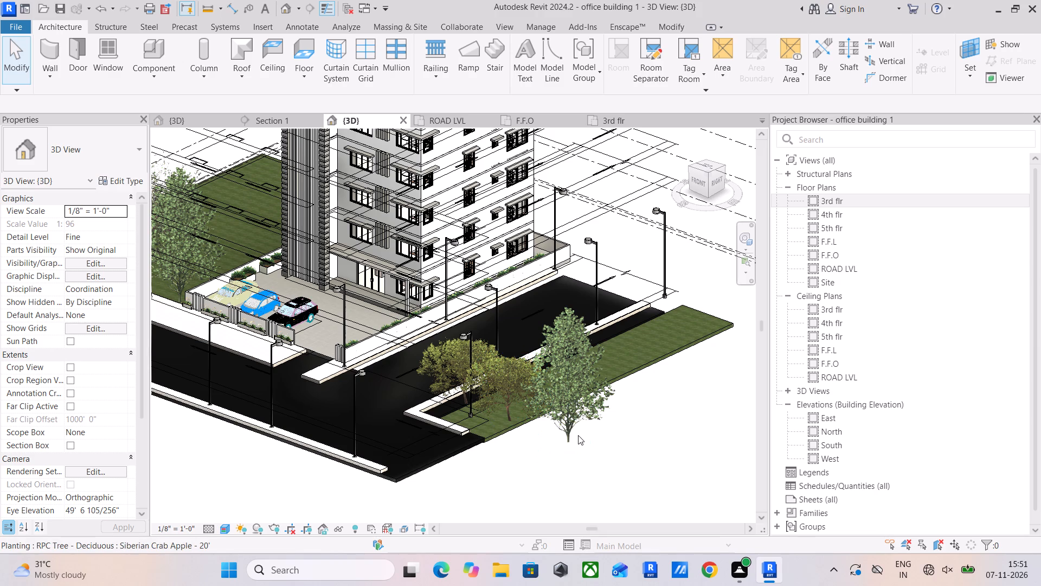
pyautogui.click(578, 435)
pyautogui.click(461, 126)
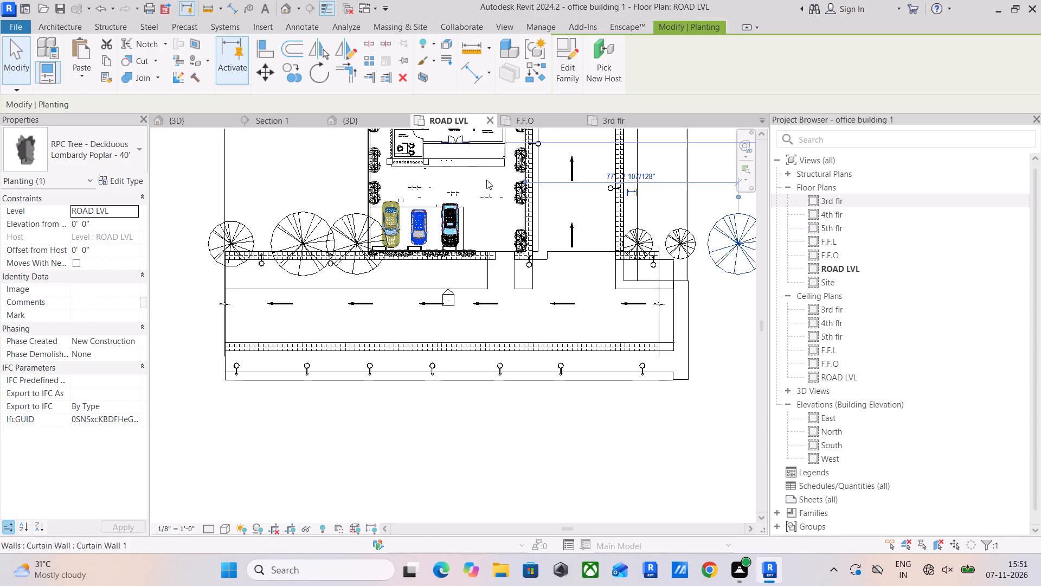
pyautogui.scroll(-1, 586, 309)
pyautogui.moveTo(632, 298); pyautogui.dragTo(588, 352, button='middle')
pyautogui.moveTo(674, 310); pyautogui.dragTo(608, 249)
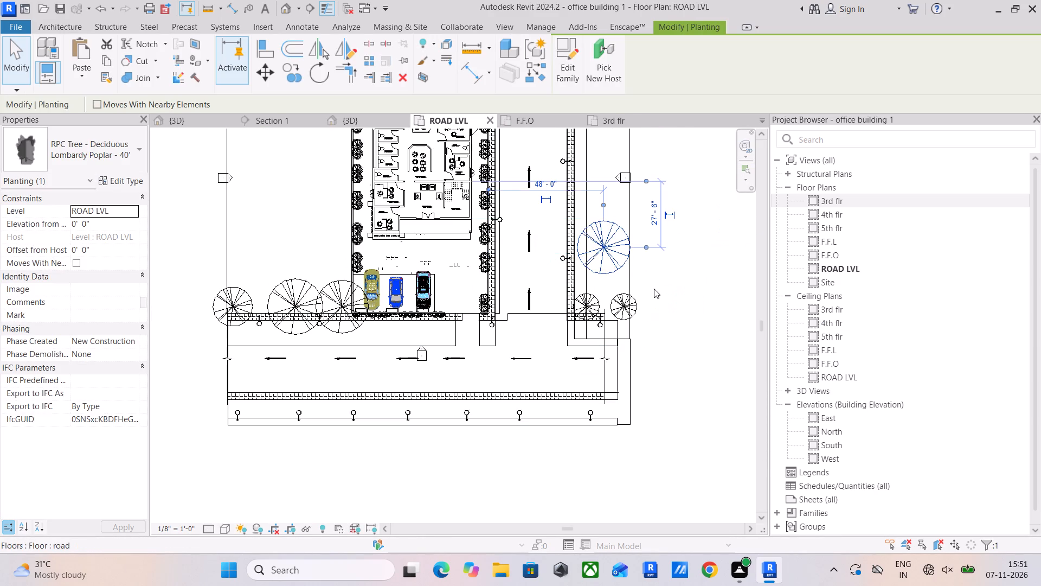
pyautogui.scroll(-2, 656, 291)
pyautogui.moveTo(656, 291); pyautogui.dragTo(651, 352, button='middle')
pyautogui.click(694, 373)
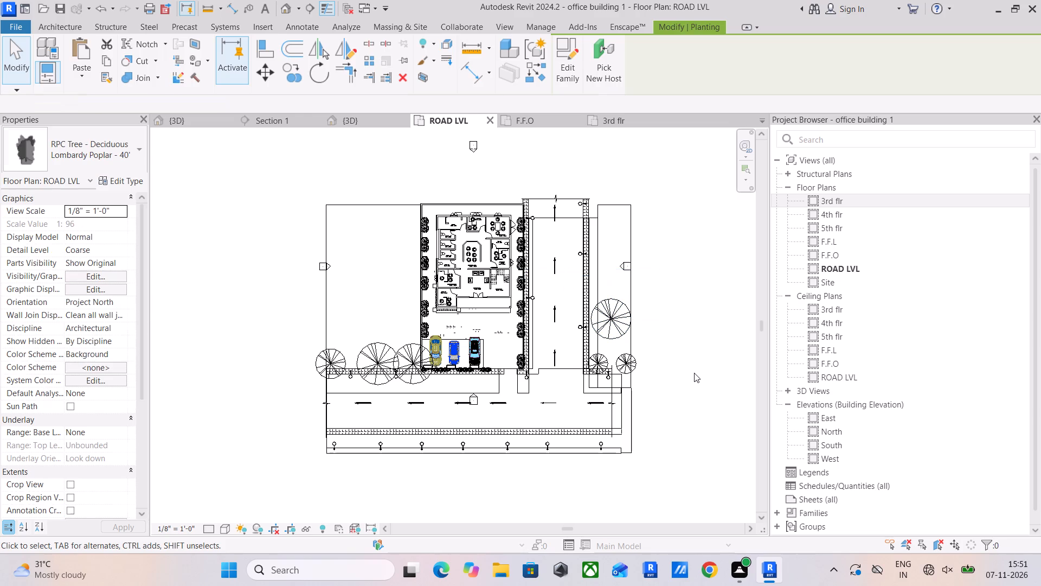
pyautogui.scroll(5, 324, 360)
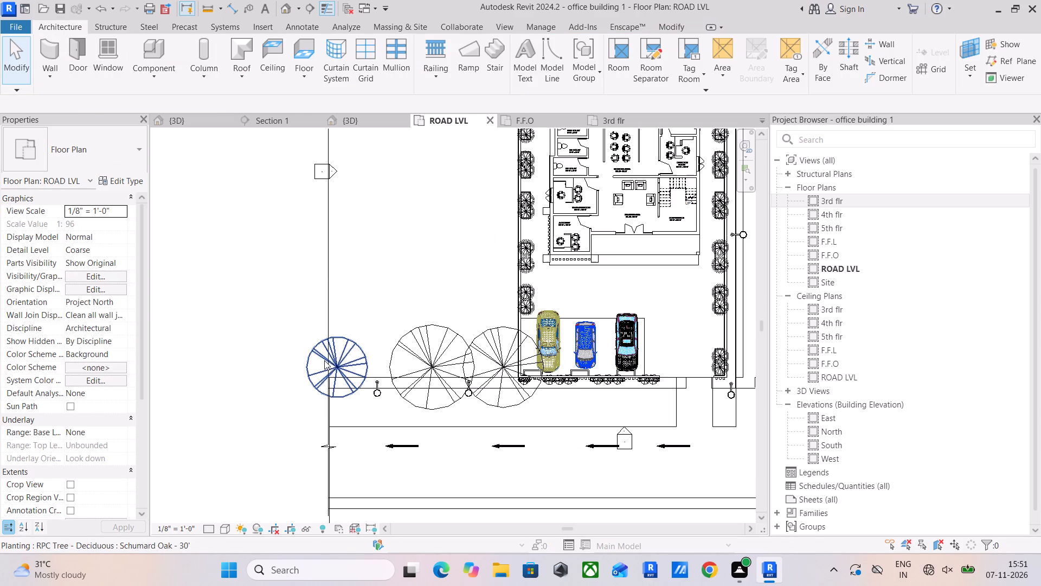
# Move the westernmost Schumard Oak in the ROAD LVL plan east onto the west plot, about 44' from the building plot's west wall.
pyautogui.moveTo(324, 360); pyautogui.dragTo(346, 358)
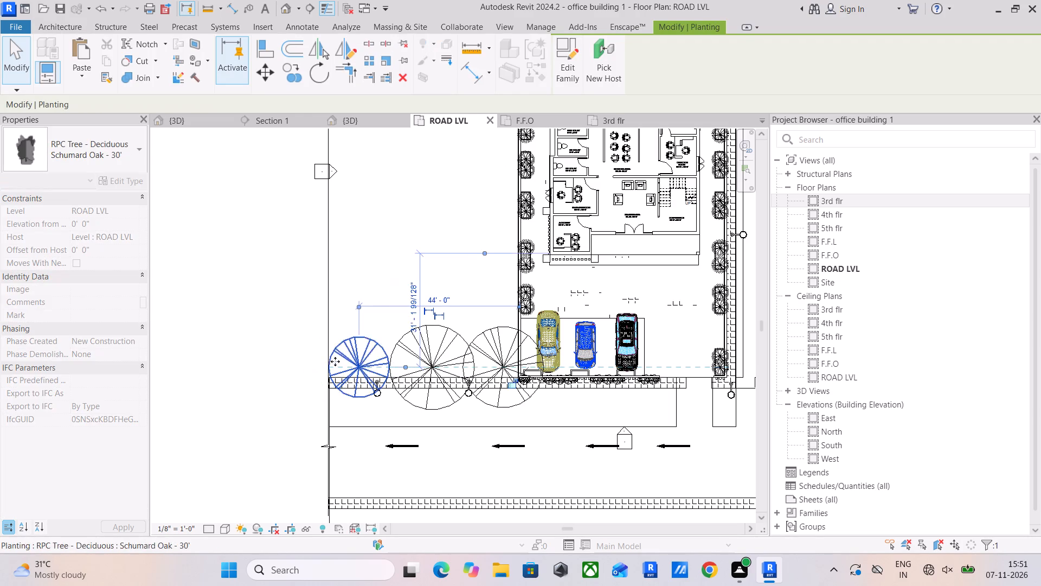
pyautogui.click(250, 302)
pyautogui.scroll(-2, 269, 313)
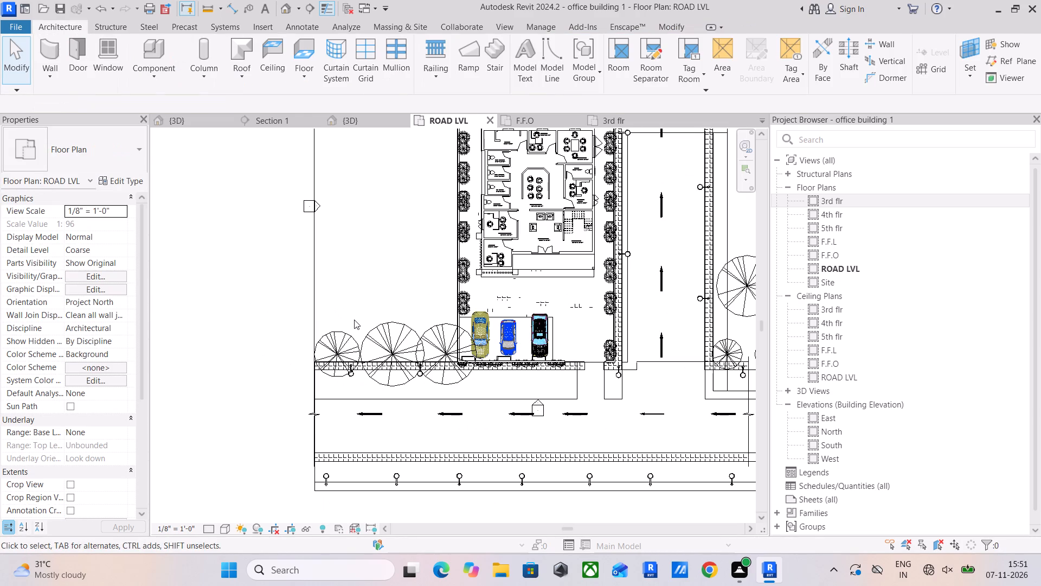
pyautogui.press('Escape')
pyautogui.press('Escape')
pyautogui.press('Escape')
pyautogui.press('Escape')
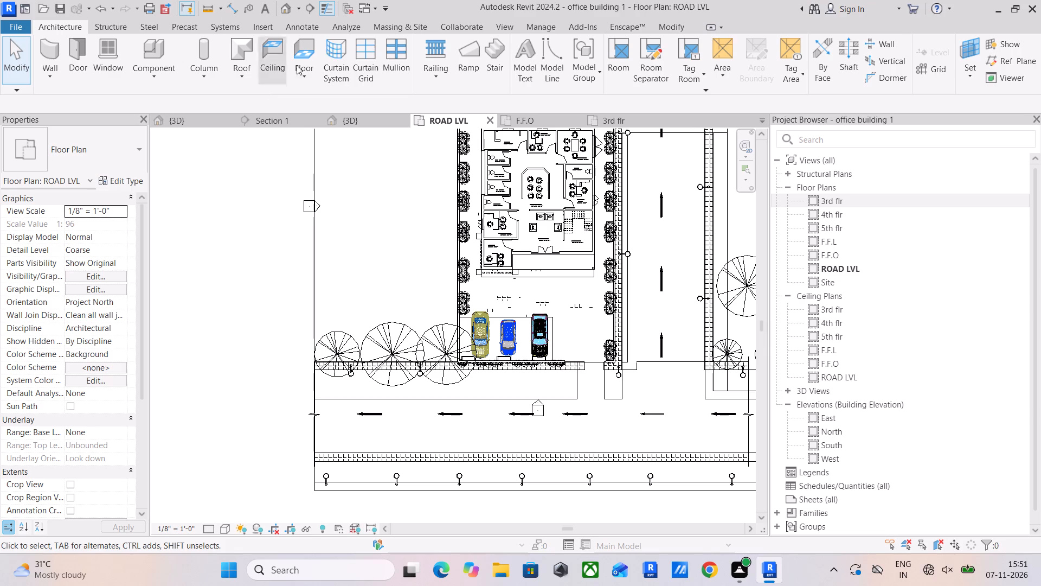
# Examine the tree placement around the building and roads in the 3D view from the front.
pyautogui.click(359, 123)
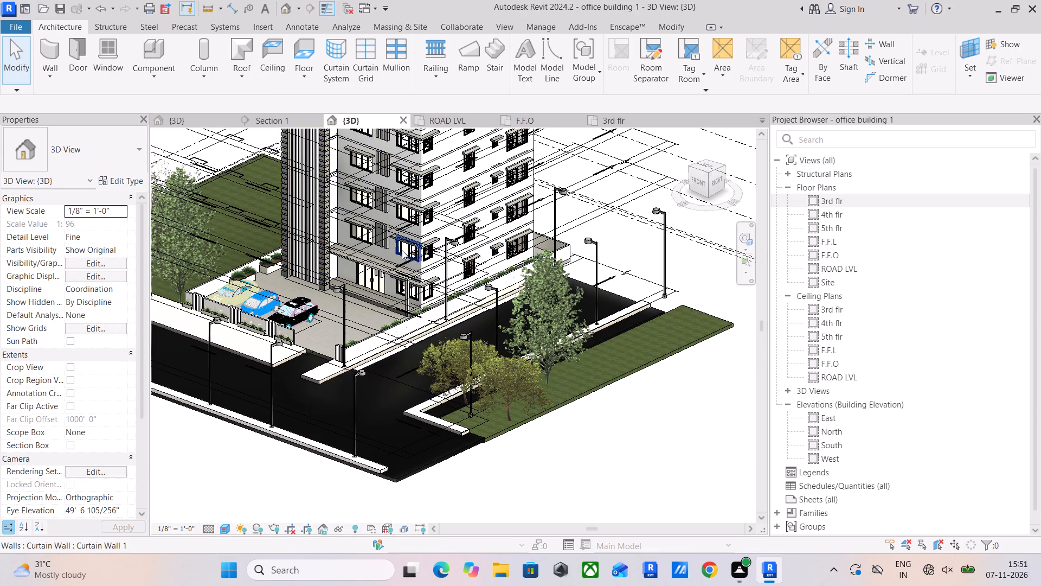
pyautogui.keyDown('shift'); pyautogui.moveTo(506, 346); pyautogui.dragTo(551, 305, button='middle'); pyautogui.keyUp('shift')
pyautogui.moveTo(543, 322); pyautogui.dragTo(640, 345, button='middle')
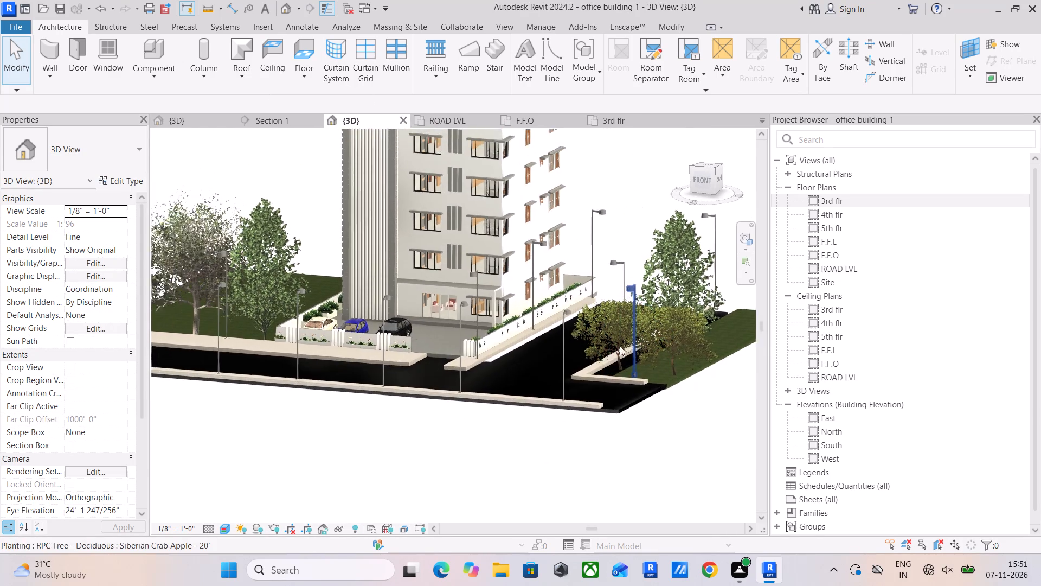
pyautogui.scroll(-3, 594, 341)
pyautogui.keyDown('shift'); pyautogui.moveTo(589, 341); pyautogui.dragTo(590, 317, button='middle'); pyautogui.keyUp('shift')
pyautogui.moveTo(576, 327); pyautogui.dragTo(529, 409, button='middle')
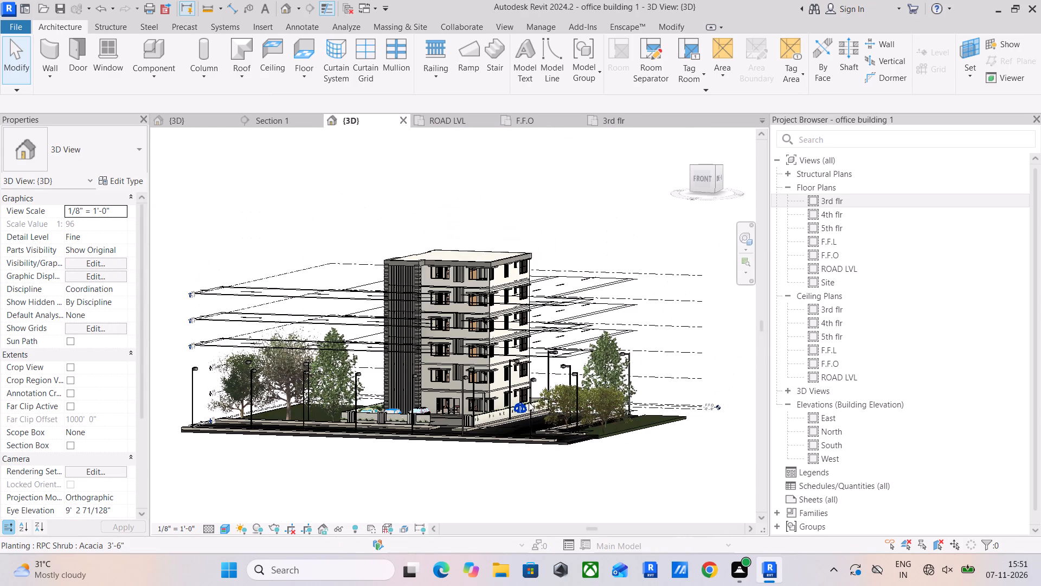
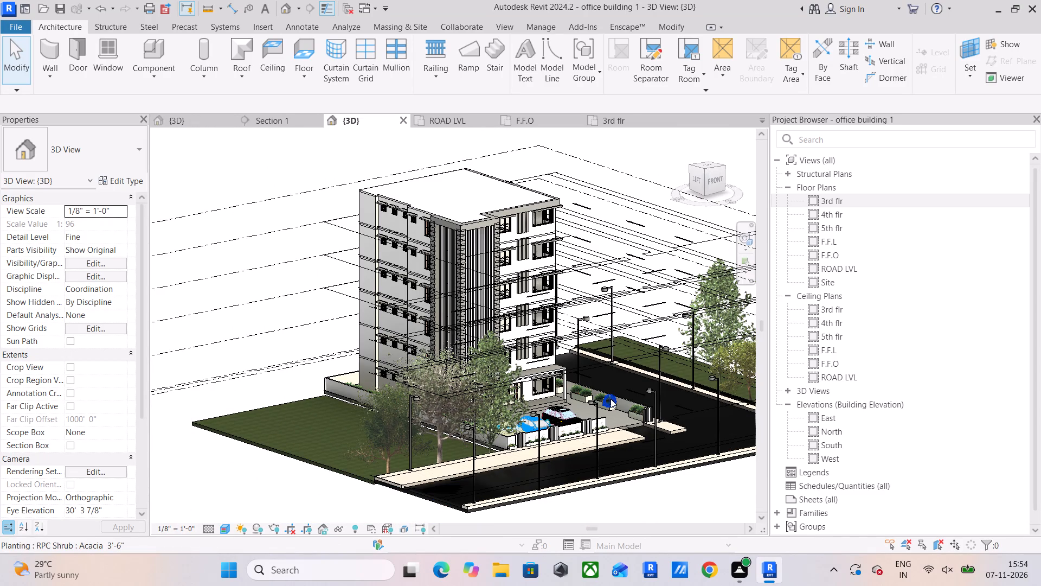
# Inspect the building facade and the landscaped site from several angles in the 3D view.
pyautogui.keyDown('shift'); pyautogui.moveTo(620, 409); pyautogui.dragTo(603, 377, button='middle'); pyautogui.keyUp('shift')
pyautogui.moveTo(594, 385); pyautogui.dragTo(540, 425, button='middle')
pyautogui.scroll(2, 533, 398)
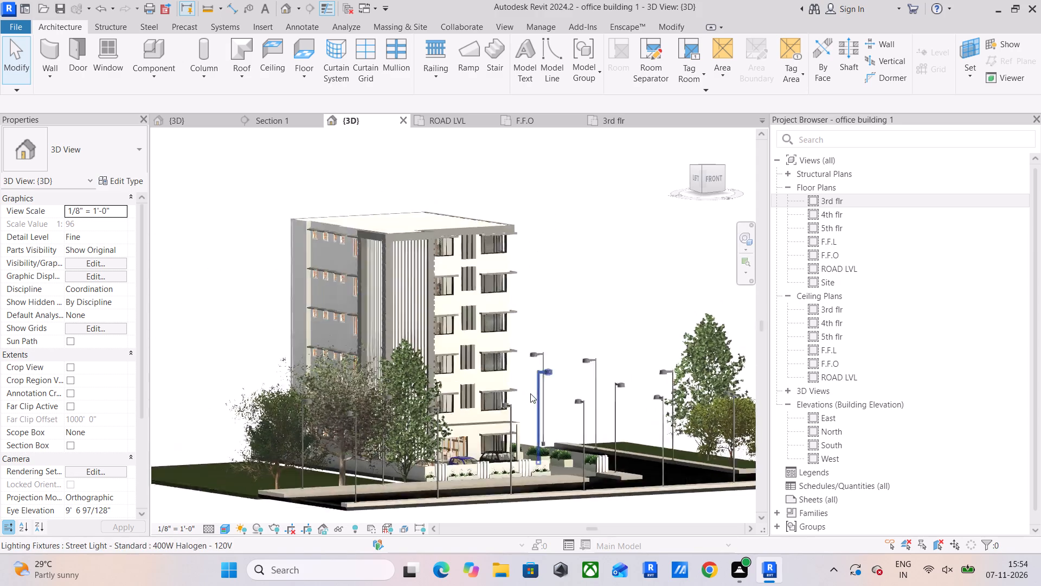
pyautogui.scroll(3, 530, 393)
pyautogui.moveTo(530, 393); pyautogui.dragTo(589, 425, button='middle')
pyautogui.scroll(4, 513, 349)
pyautogui.scroll(-7, 517, 348)
pyautogui.moveTo(557, 345); pyautogui.dragTo(551, 325, button='middle')
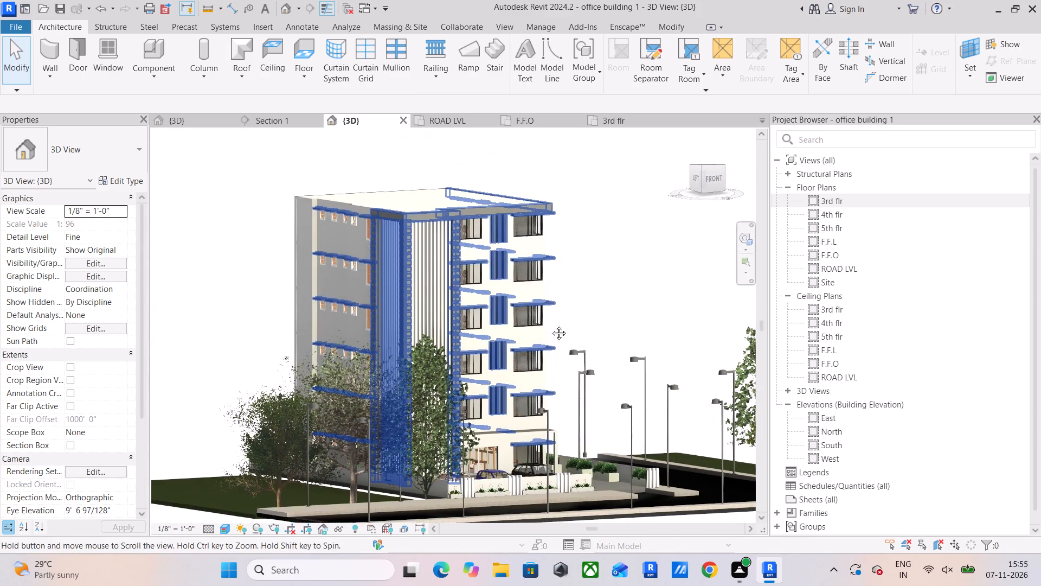
pyautogui.moveTo(551, 325); pyautogui.dragTo(535, 262, button='middle')
pyautogui.moveTo(536, 273); pyautogui.dragTo(545, 326, button='middle')
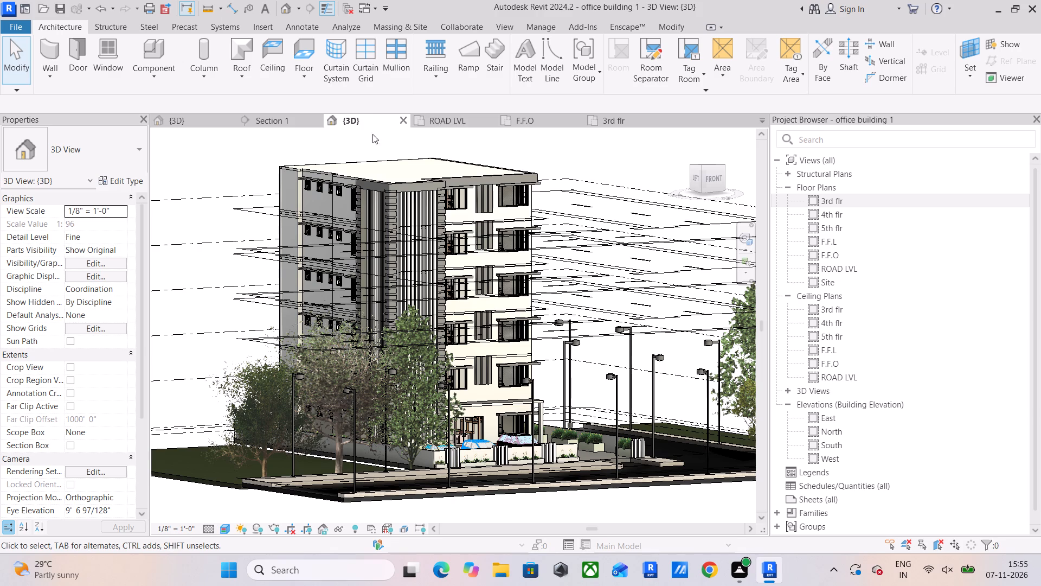
# Save the OFFICE STRUCTURE model, then close its 3D view and the Section 1 view.
pyautogui.click(201, 120)
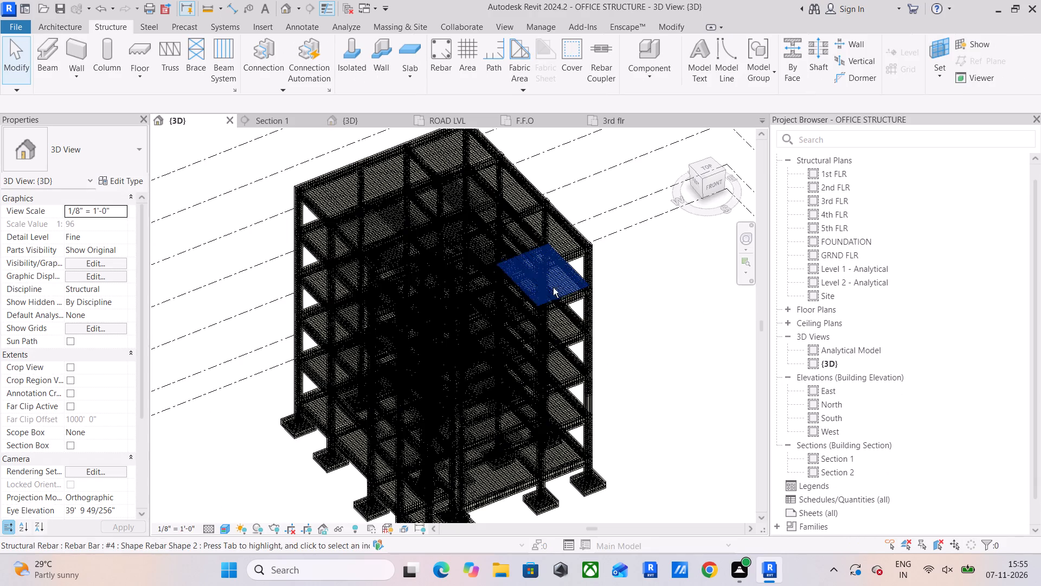
pyautogui.hotkey('ctrl', 's')
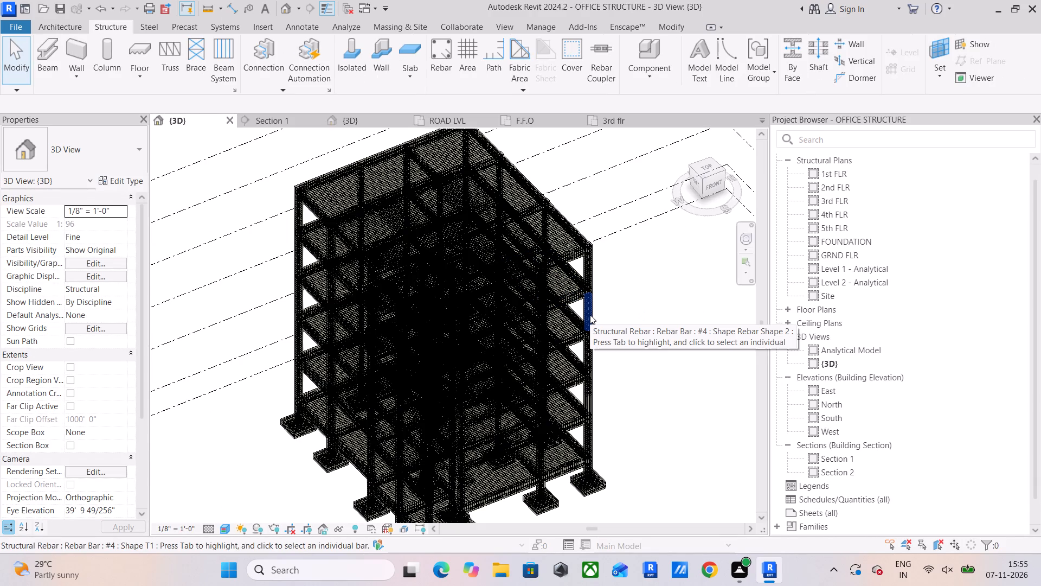
pyautogui.click(226, 122)
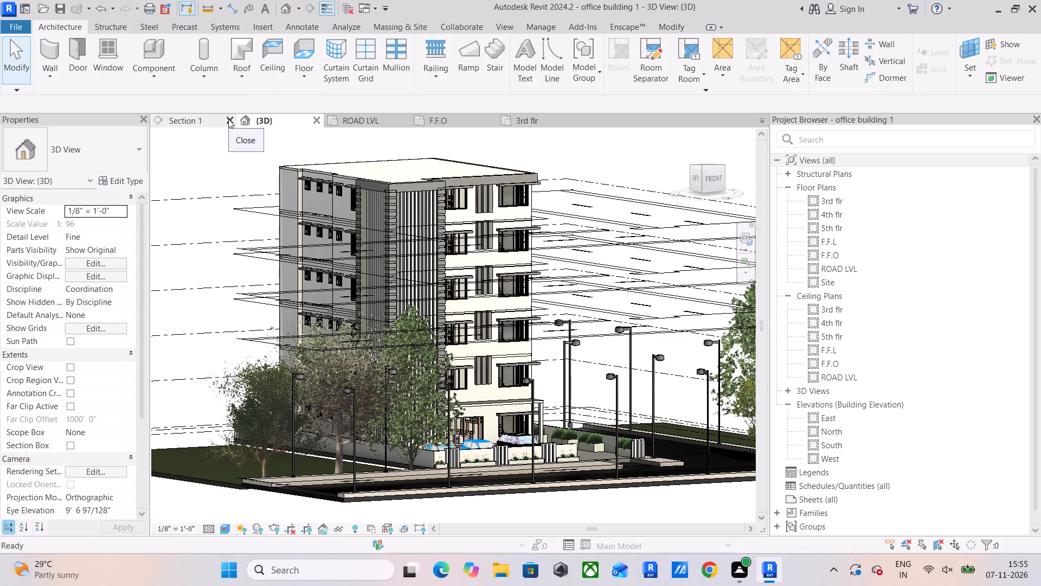
pyautogui.click(228, 119)
# Examine the room layout around the waiting, working and conference areas in the F.F.O floor plan.
pyautogui.scroll(-2, 469, 244)
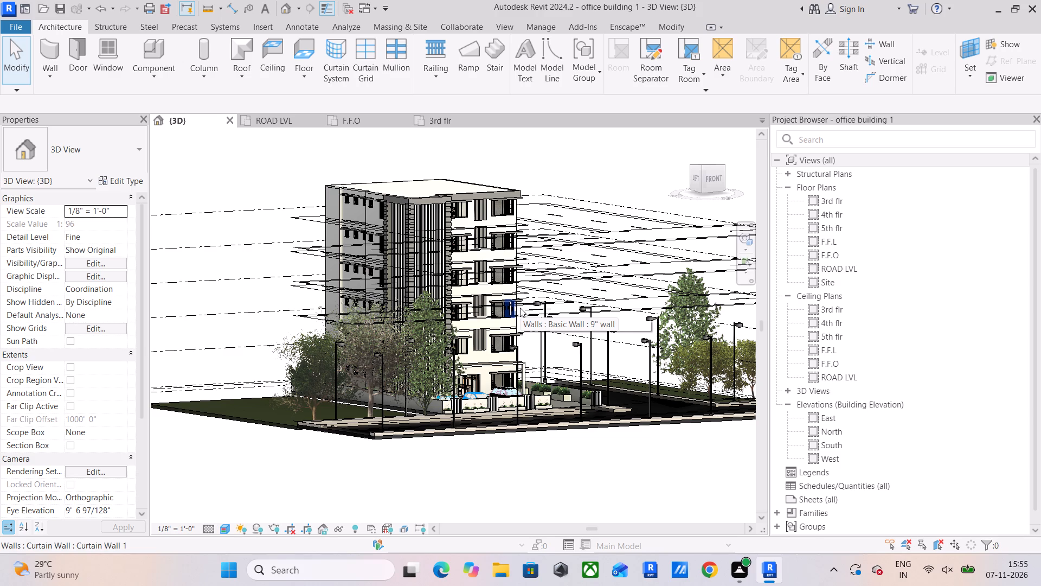
pyautogui.click(369, 122)
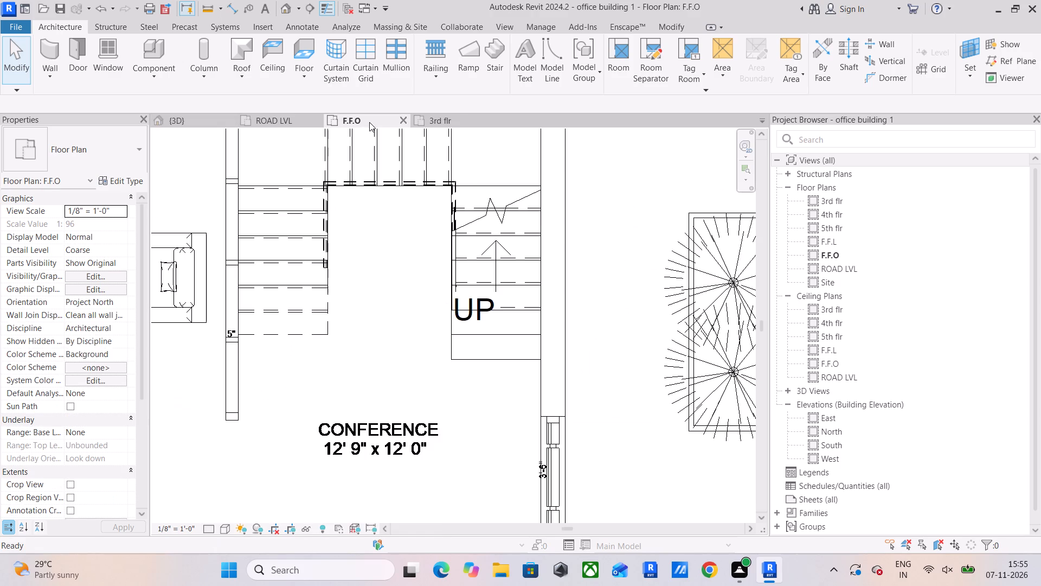
pyautogui.scroll(-3, 391, 235)
pyautogui.moveTo(403, 246); pyautogui.dragTo(423, 296, button='middle')
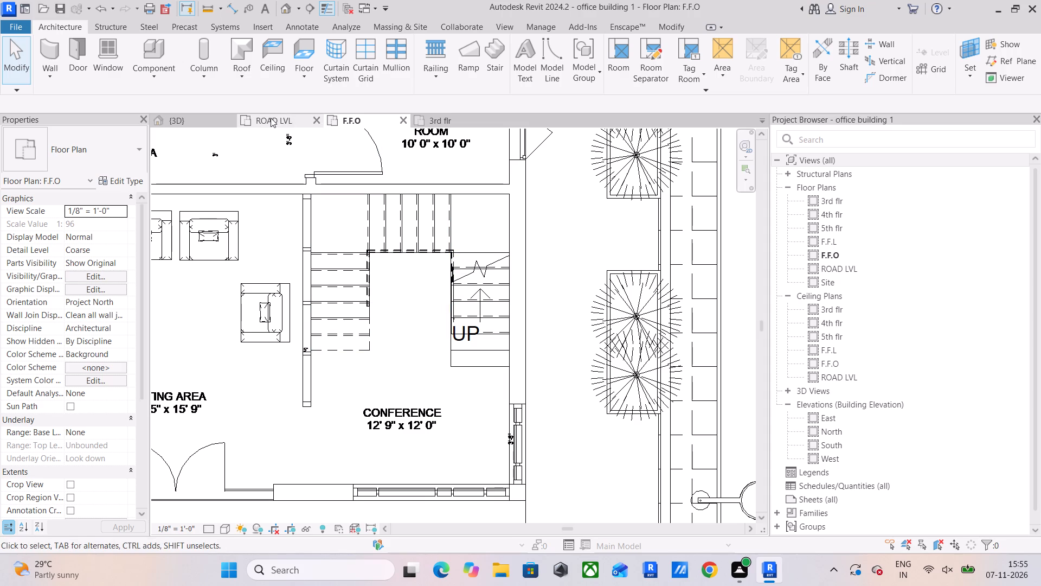
pyautogui.moveTo(393, 279); pyautogui.dragTo(504, 307, button='middle')
pyautogui.scroll(-2, 504, 307)
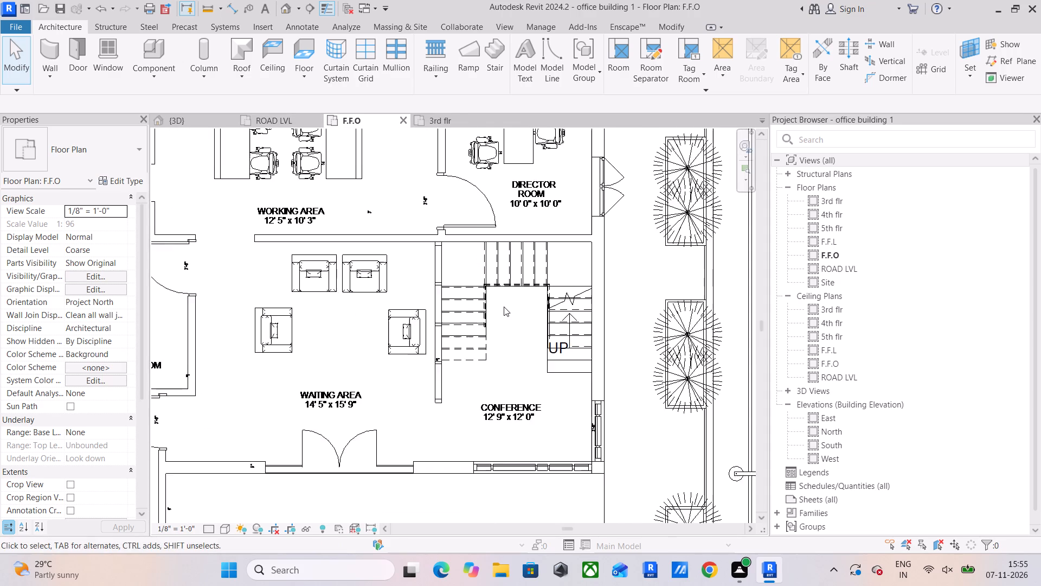
pyautogui.moveTo(504, 309); pyautogui.dragTo(511, 327, button='middle')
pyautogui.scroll(-3, 511, 327)
pyautogui.moveTo(515, 329); pyautogui.dragTo(531, 360, button='middle')
pyautogui.moveTo(430, 330); pyautogui.dragTo(491, 309, button='middle')
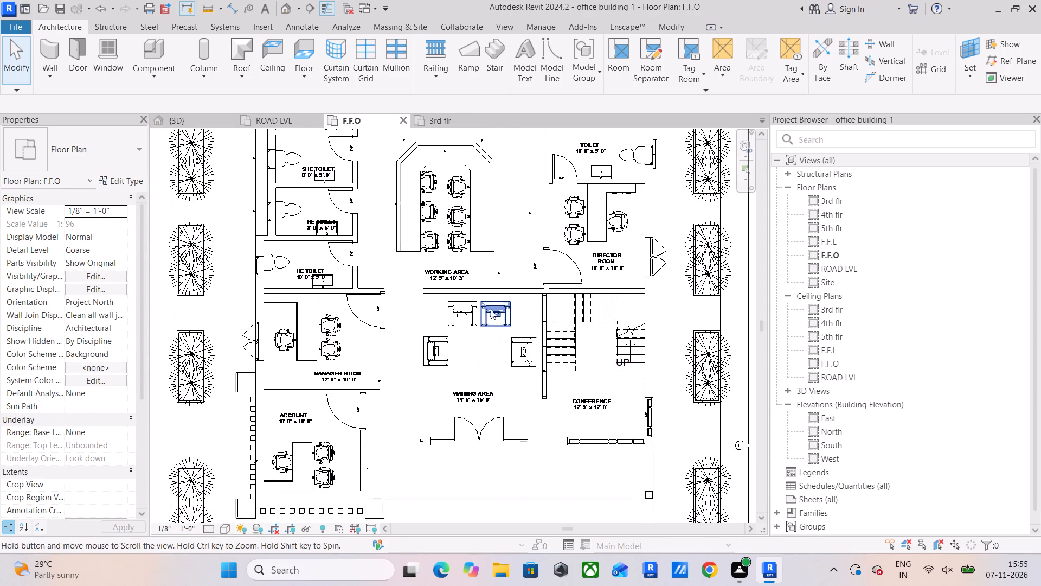
pyautogui.scroll(2, 364, 341)
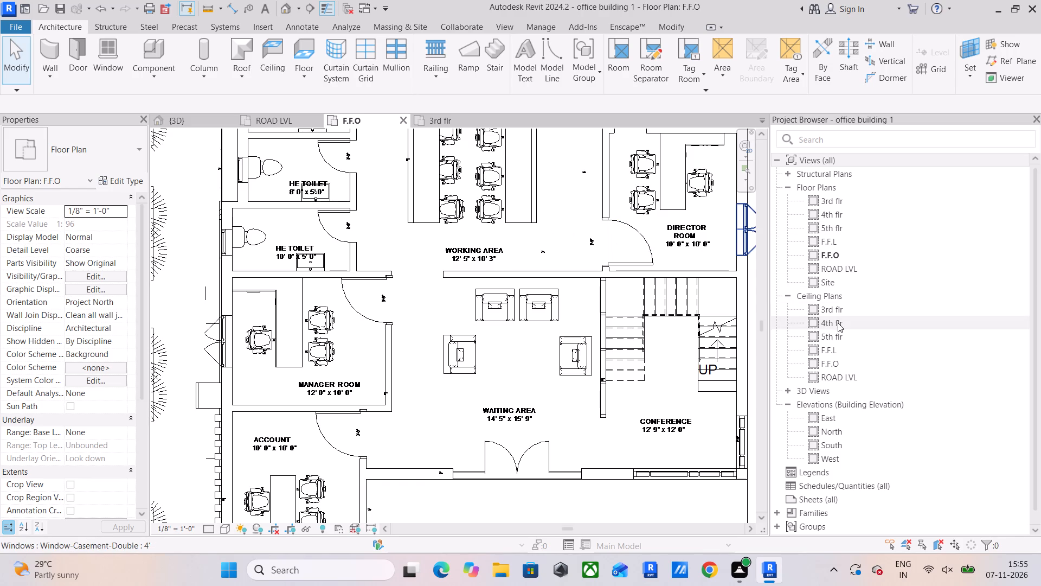
# Examine the F.F.O ceiling plan and compare it with the F.F.O floor plan.
pyautogui.doubleClick(833, 362)
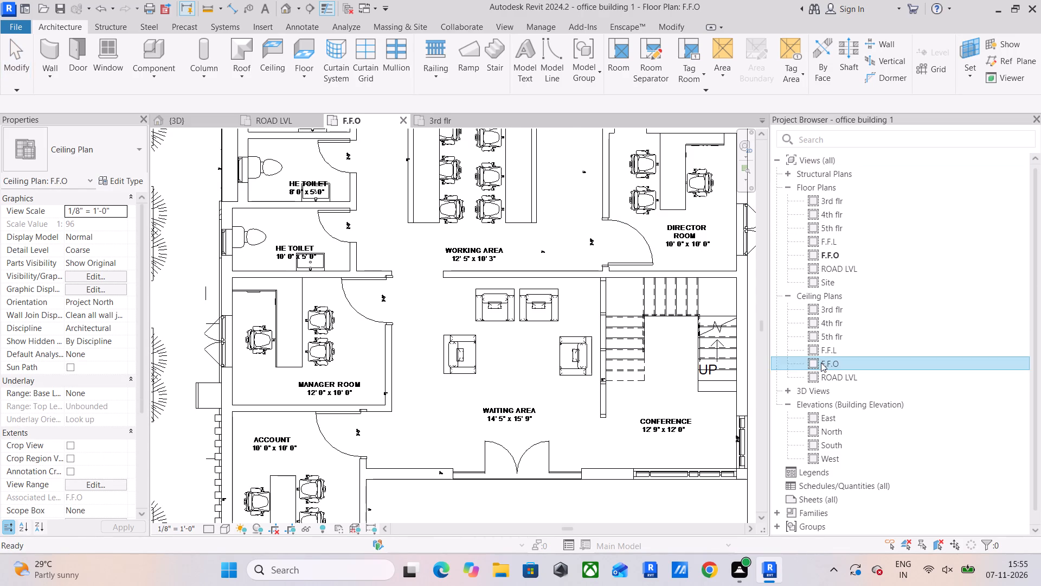
pyautogui.scroll(-3, 417, 319)
pyautogui.moveTo(469, 316); pyautogui.dragTo(474, 337, button='middle')
pyautogui.scroll(-3, 476, 322)
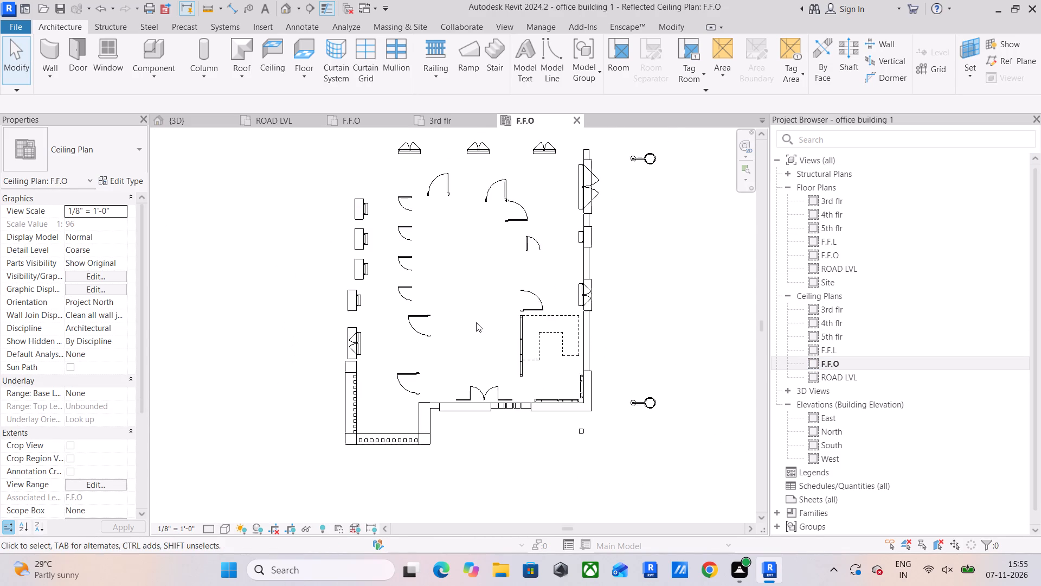
pyautogui.moveTo(478, 321); pyautogui.dragTo(478, 348, button='middle')
pyautogui.scroll(4, 472, 243)
pyautogui.scroll(-4, 472, 242)
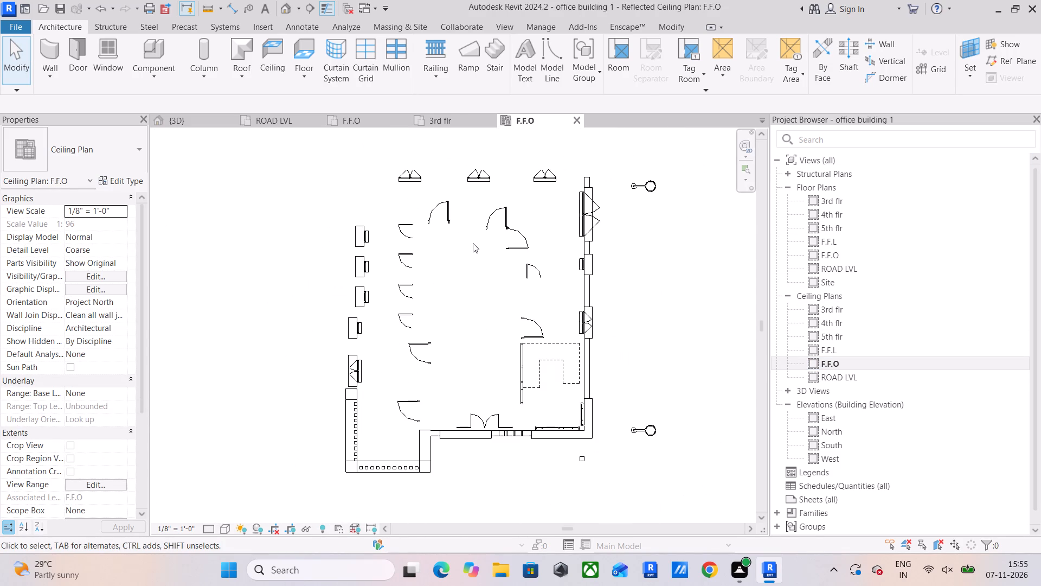
pyautogui.click(376, 119)
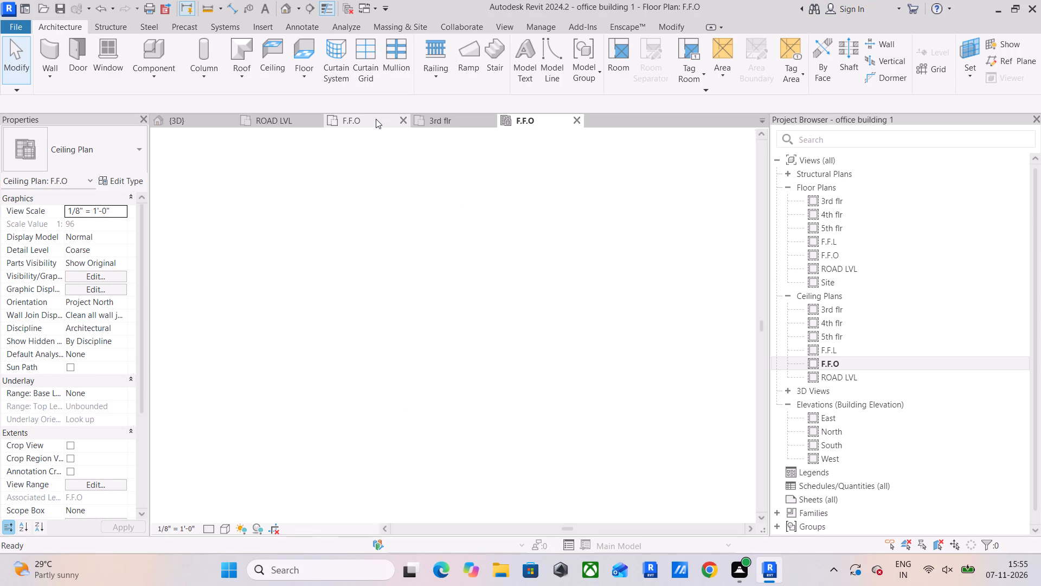
pyautogui.scroll(-2, 452, 258)
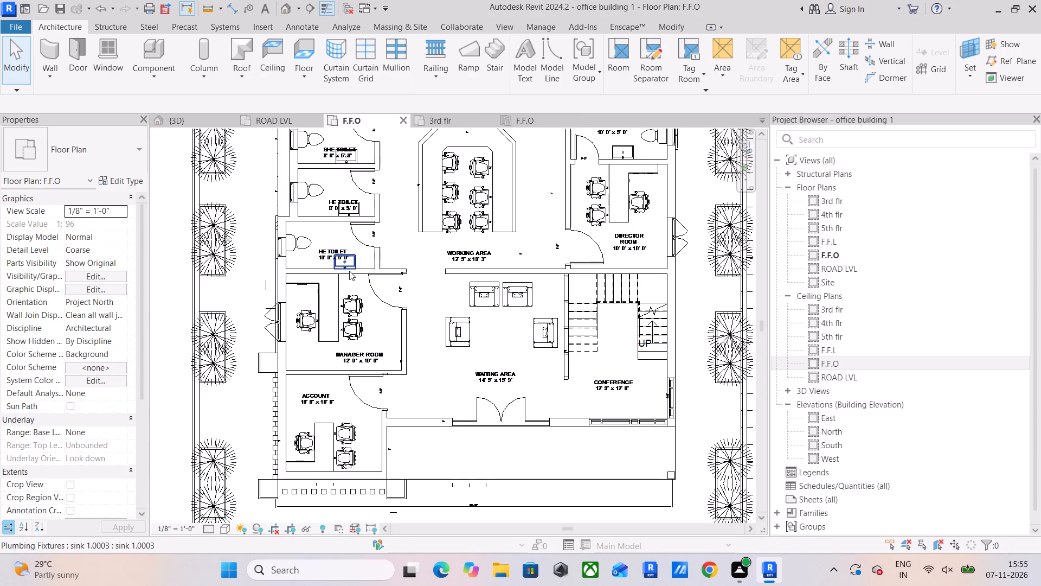
pyautogui.scroll(5, 354, 270)
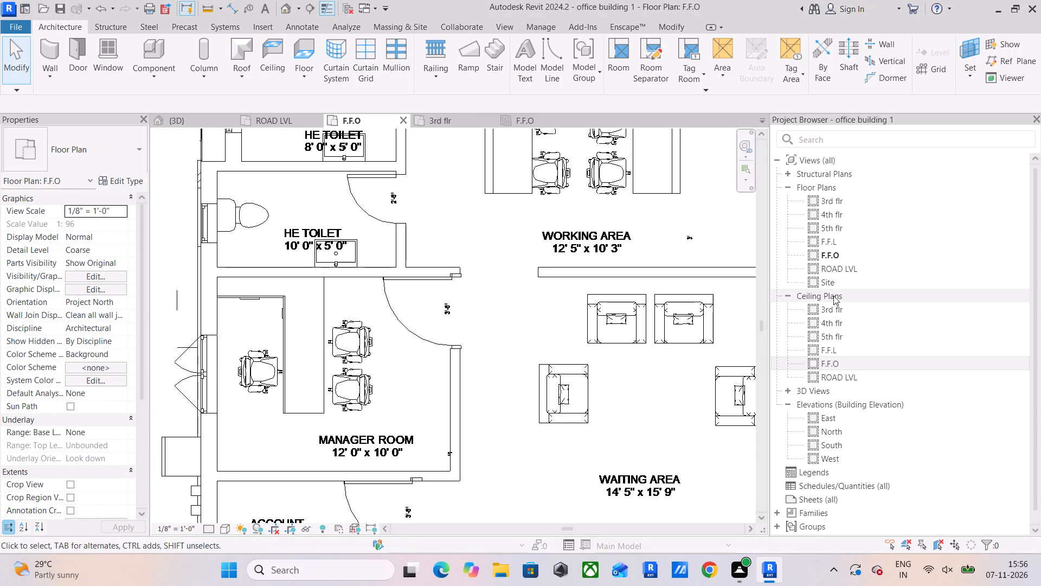
# In the F.F.L ceiling plan, place automatic 2' x 4' ACT System ceilings in the two northernmost small toilet rooms on the west side.
pyautogui.doubleClick(838, 350)
pyautogui.scroll(-4, 535, 315)
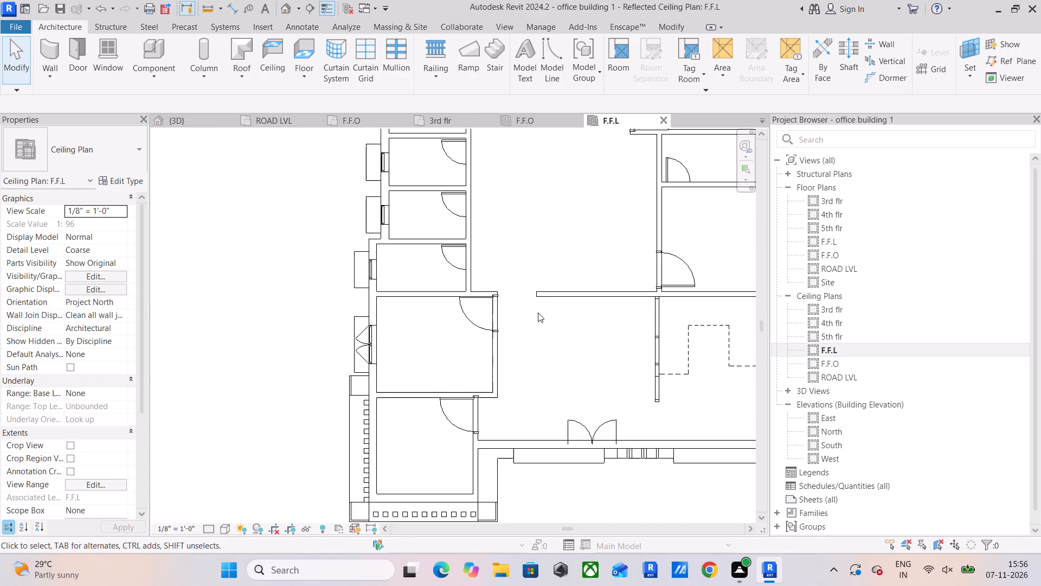
pyautogui.scroll(-4, 538, 313)
pyautogui.moveTo(556, 310); pyautogui.dragTo(444, 300, button='middle')
pyautogui.moveTo(465, 322); pyautogui.dragTo(461, 334, button='middle')
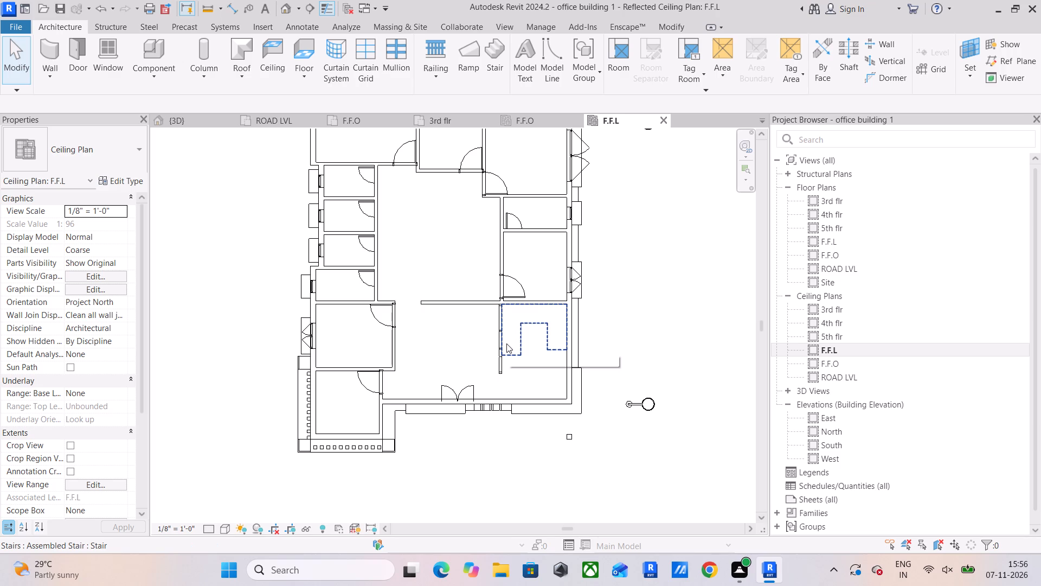
pyautogui.scroll(4, 384, 258)
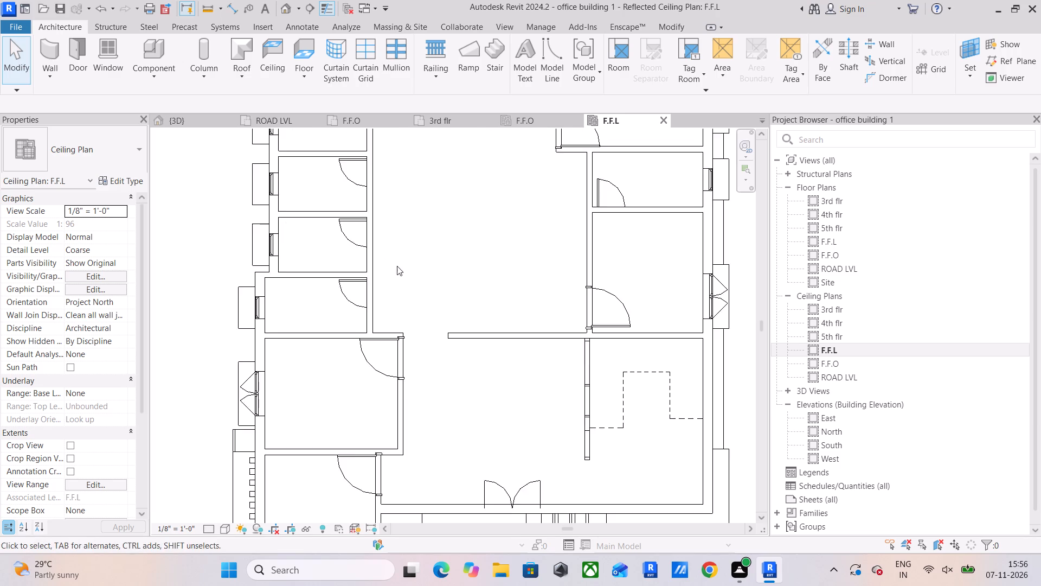
pyautogui.moveTo(399, 278); pyautogui.dragTo(377, 364, button='middle')
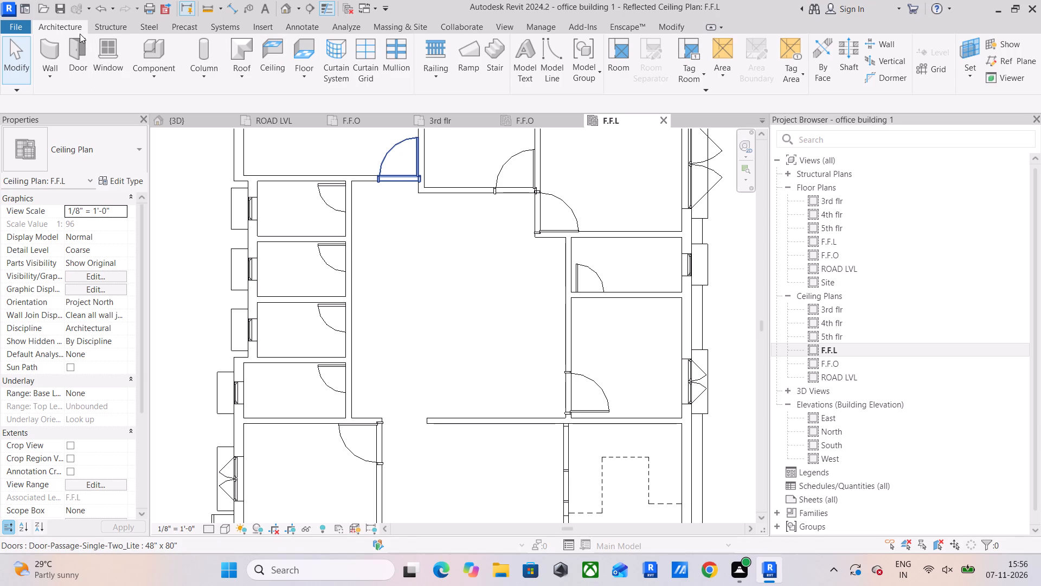
pyautogui.click(261, 56)
pyautogui.click(290, 259)
pyautogui.click(298, 212)
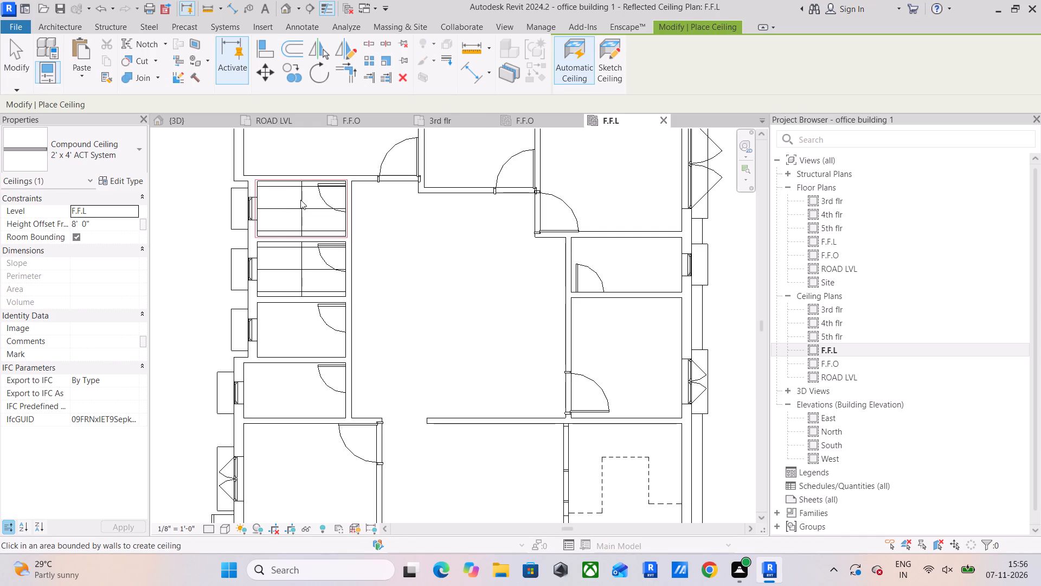
# Place 2' x 4' ACT System ceilings in the three north rooms, the small and larger east rooms, and the large central area.
pyautogui.click(310, 149)
pyautogui.moveTo(464, 224); pyautogui.dragTo(454, 270, button='middle')
pyautogui.click(465, 187)
pyautogui.moveTo(615, 187); pyautogui.dragTo(614, 194)
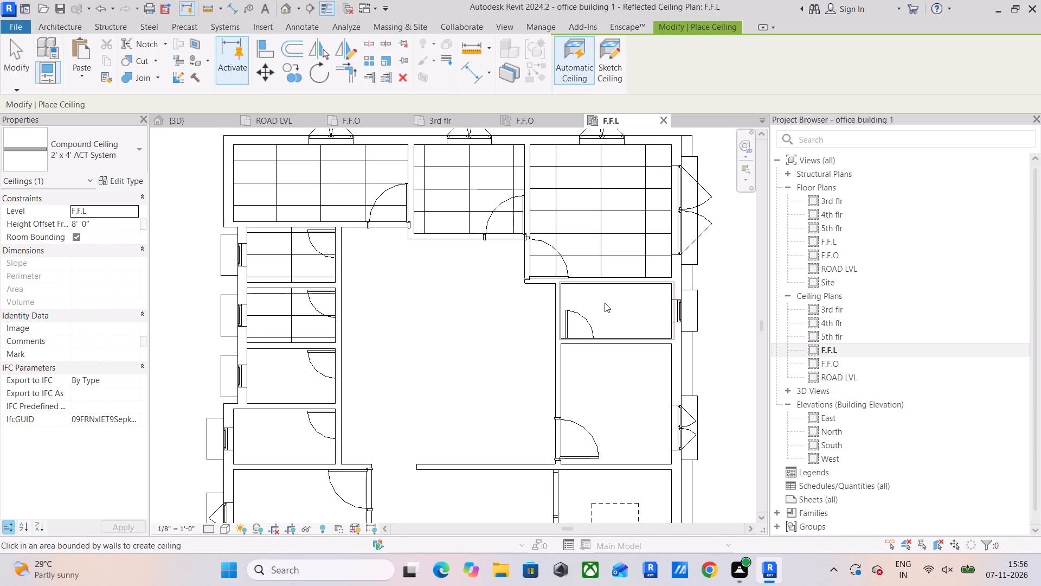
pyautogui.click(605, 303)
pyautogui.click(617, 373)
pyautogui.click(496, 336)
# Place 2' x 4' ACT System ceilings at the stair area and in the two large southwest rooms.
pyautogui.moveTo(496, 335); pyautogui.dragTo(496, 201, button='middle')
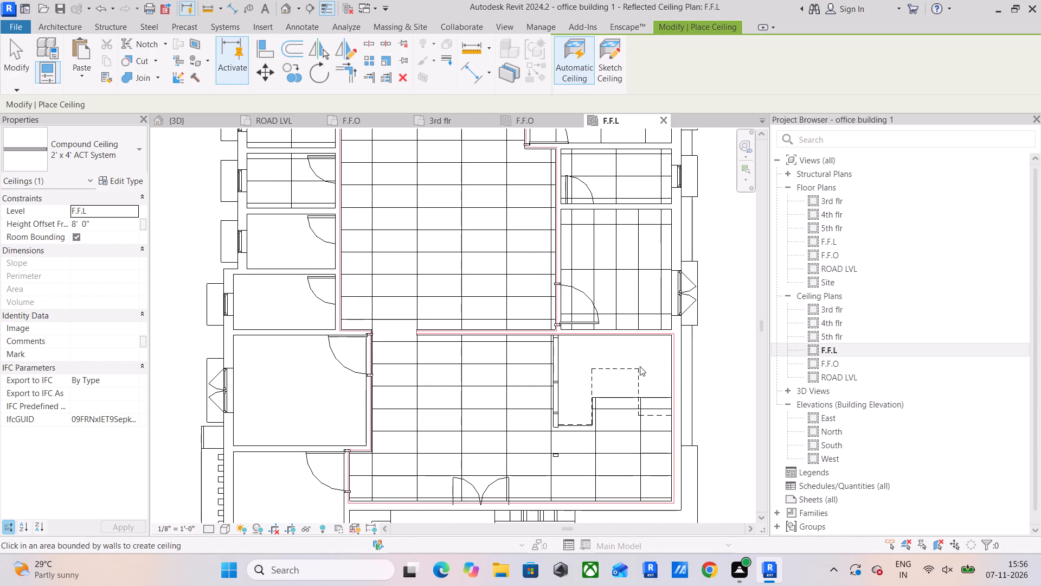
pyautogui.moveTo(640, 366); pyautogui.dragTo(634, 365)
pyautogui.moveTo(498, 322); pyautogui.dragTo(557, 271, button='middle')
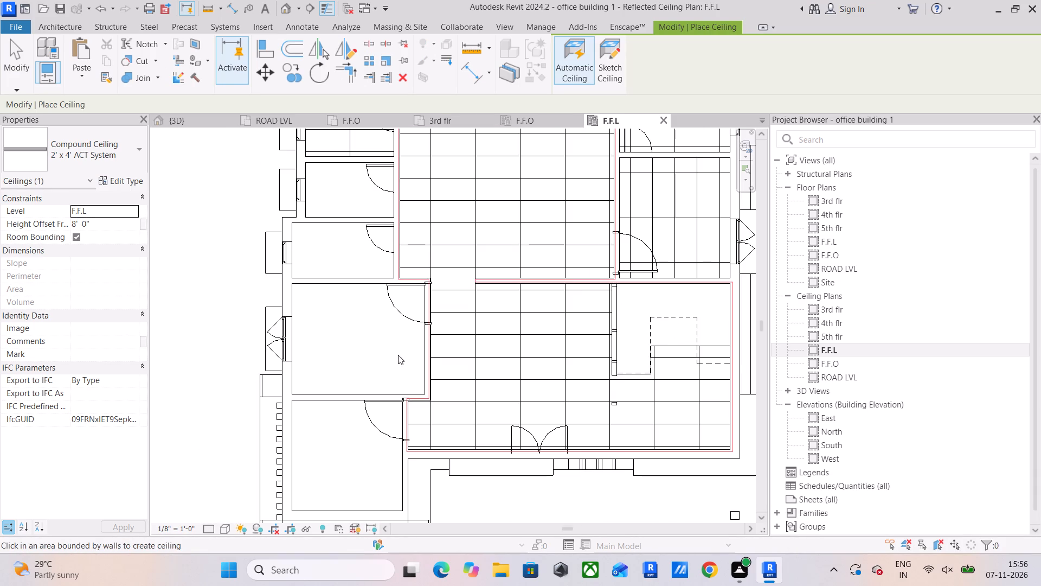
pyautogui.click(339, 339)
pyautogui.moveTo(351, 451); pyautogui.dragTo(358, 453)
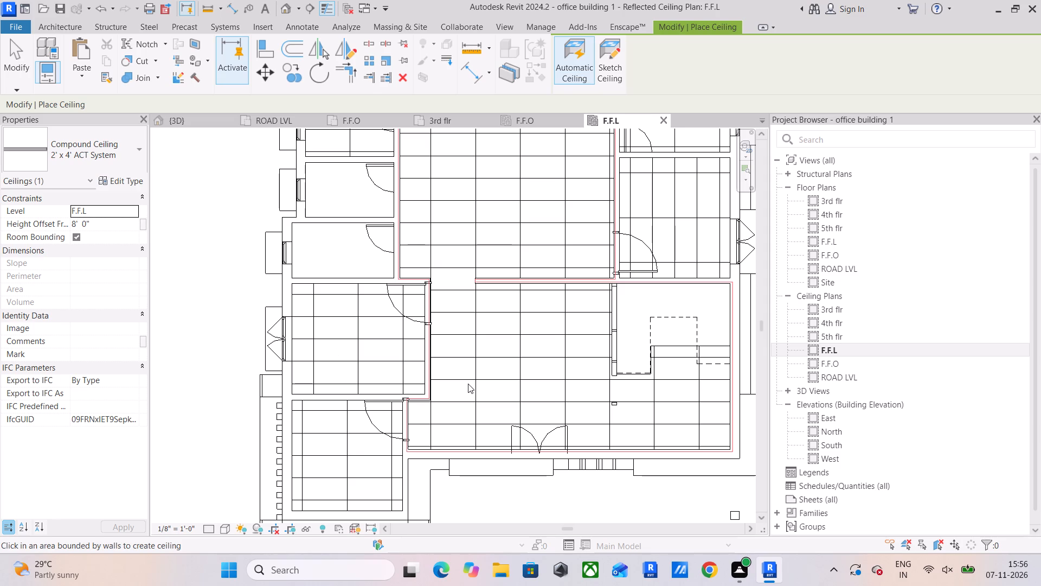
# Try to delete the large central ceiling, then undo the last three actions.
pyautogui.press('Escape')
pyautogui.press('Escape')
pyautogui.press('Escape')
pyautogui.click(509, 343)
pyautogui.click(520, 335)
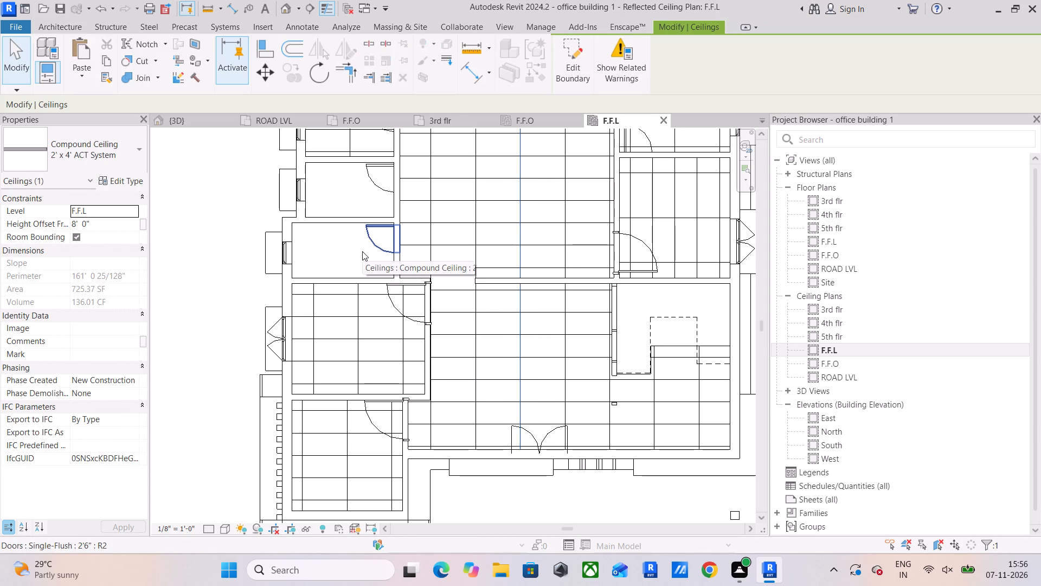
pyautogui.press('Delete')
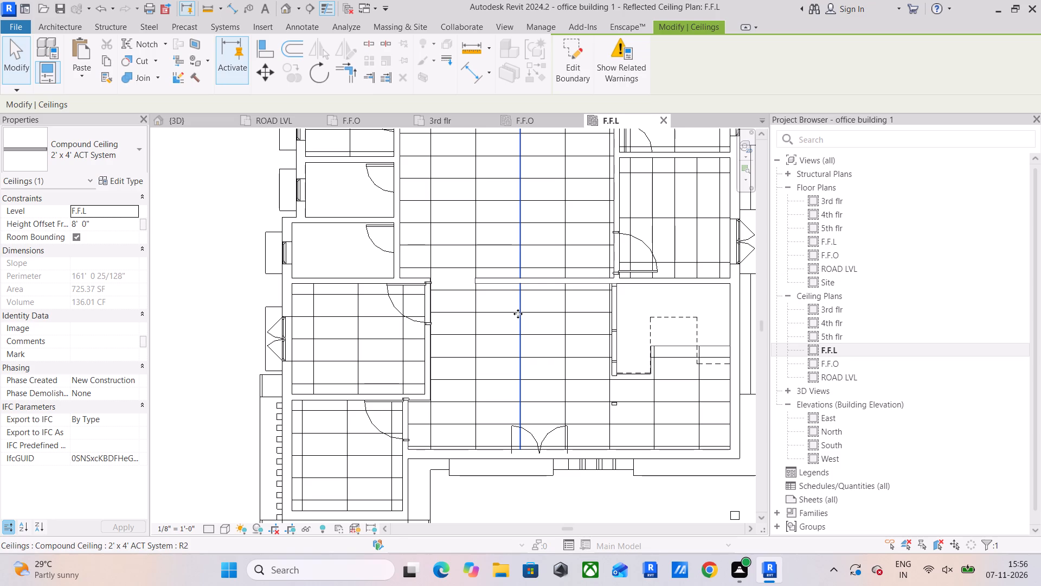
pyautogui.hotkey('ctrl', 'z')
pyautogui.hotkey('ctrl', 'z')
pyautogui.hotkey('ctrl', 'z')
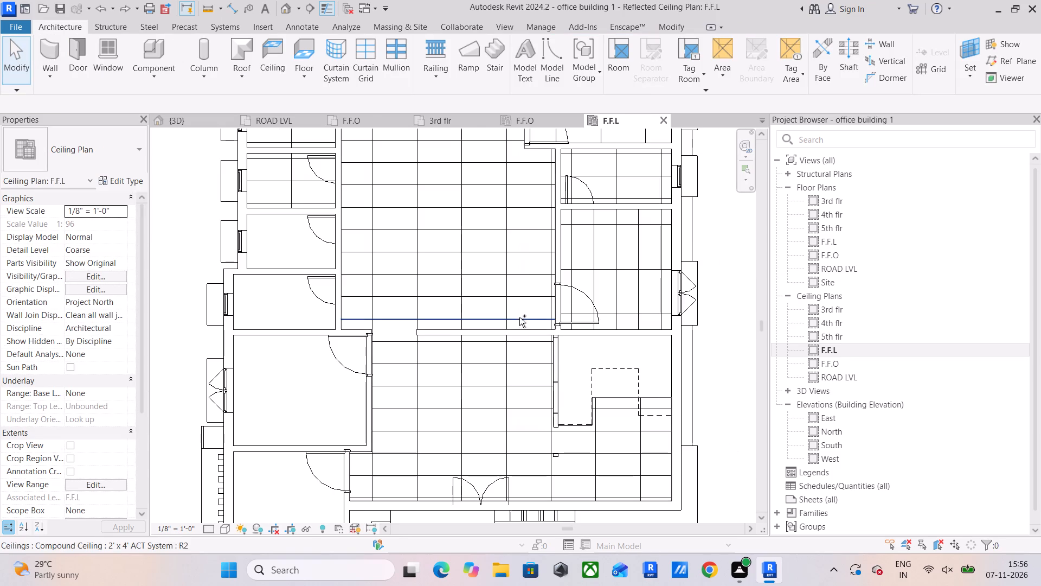
# Place 2' x 4' ACT System ceilings in the two large southwest rooms and the two remaining small west rooms.
pyautogui.click(479, 384)
pyautogui.moveTo(486, 371); pyautogui.dragTo(516, 314, button='middle')
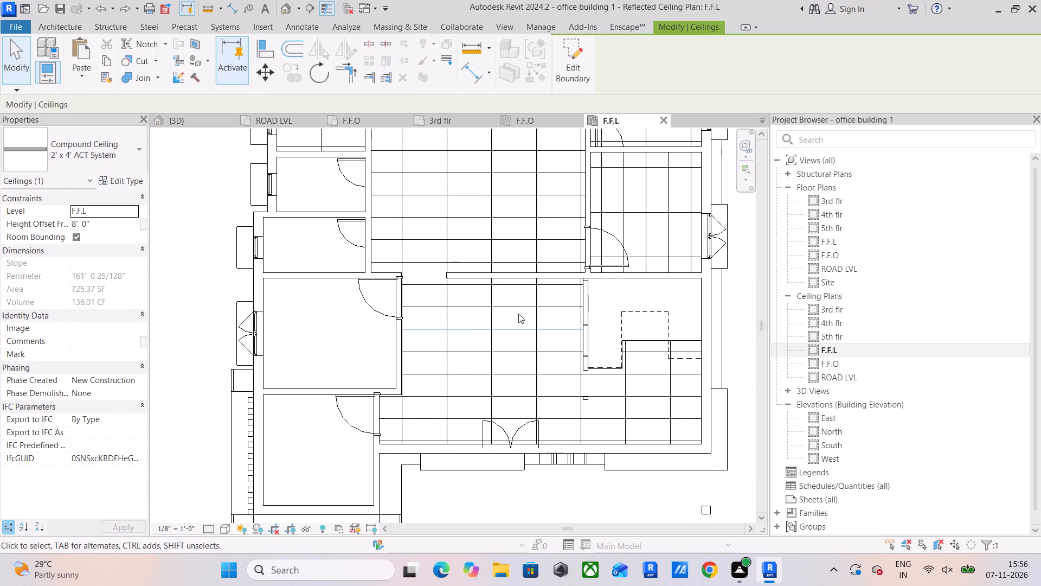
pyautogui.click(79, 28)
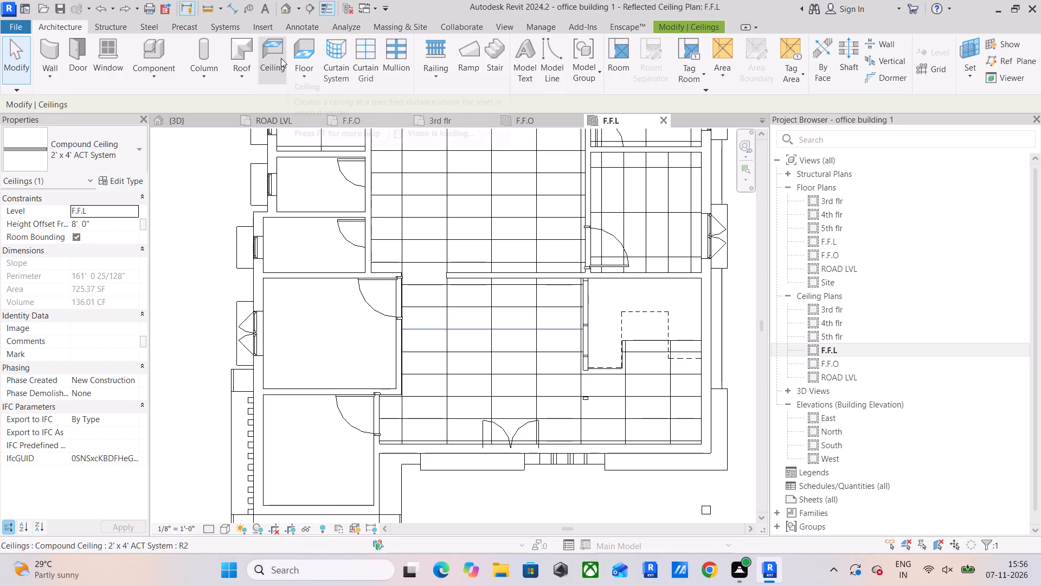
pyautogui.moveTo(281, 58); pyautogui.dragTo(282, 65)
pyautogui.moveTo(344, 348); pyautogui.dragTo(345, 336)
pyautogui.moveTo(329, 247); pyautogui.dragTo(331, 243)
pyautogui.click(331, 195)
pyautogui.click(330, 457)
pyautogui.moveTo(400, 426); pyautogui.dragTo(371, 519, button='middle')
pyautogui.scroll(-4, 387, 378)
pyautogui.moveTo(429, 347); pyautogui.dragTo(470, 379, button='middle')
pyautogui.press('Escape')
pyautogui.press('Escape')
# Change the large central ceiling's type to the Generic basic ceiling.
pyautogui.click(471, 323)
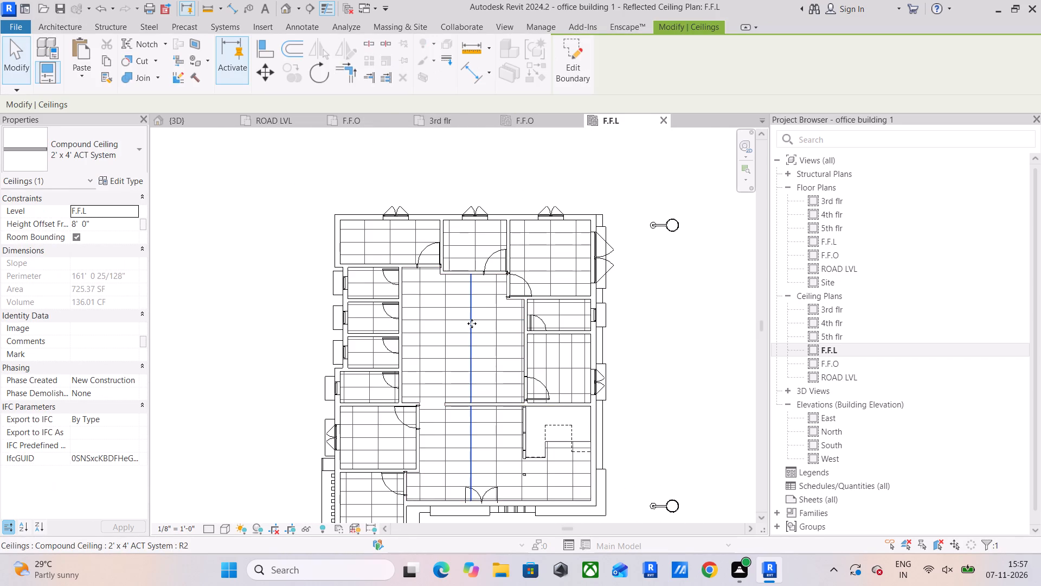
pyautogui.write('sa')
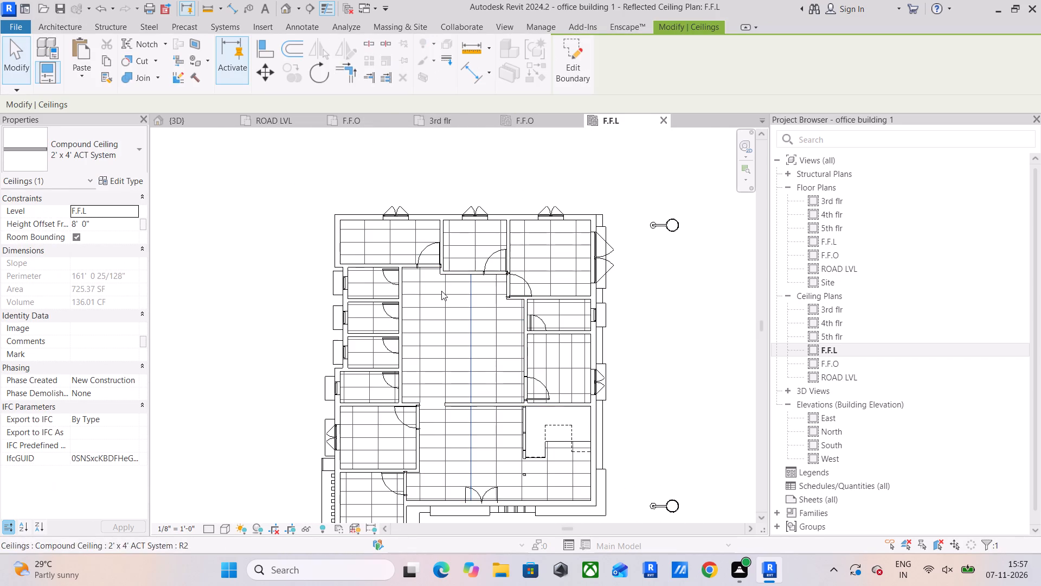
pyautogui.click(126, 145)
pyautogui.click(74, 221)
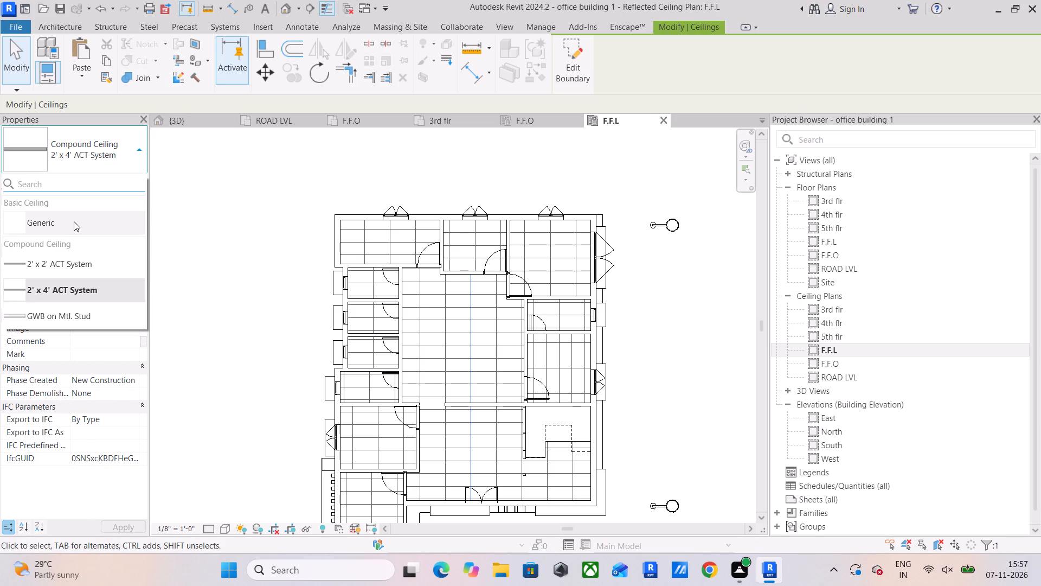
# Start an in-place component in the Generic Models category on the F.F.L ceiling plan.
pyautogui.moveTo(467, 335); pyautogui.dragTo(471, 270, button='middle')
pyautogui.scroll(3, 490, 308)
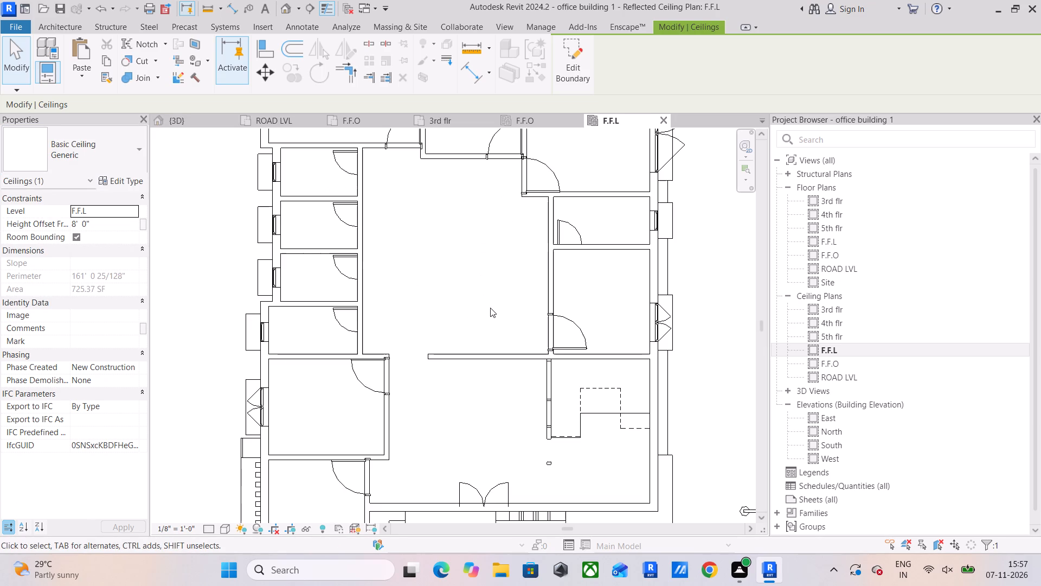
pyautogui.moveTo(471, 257); pyautogui.dragTo(479, 301, button='middle')
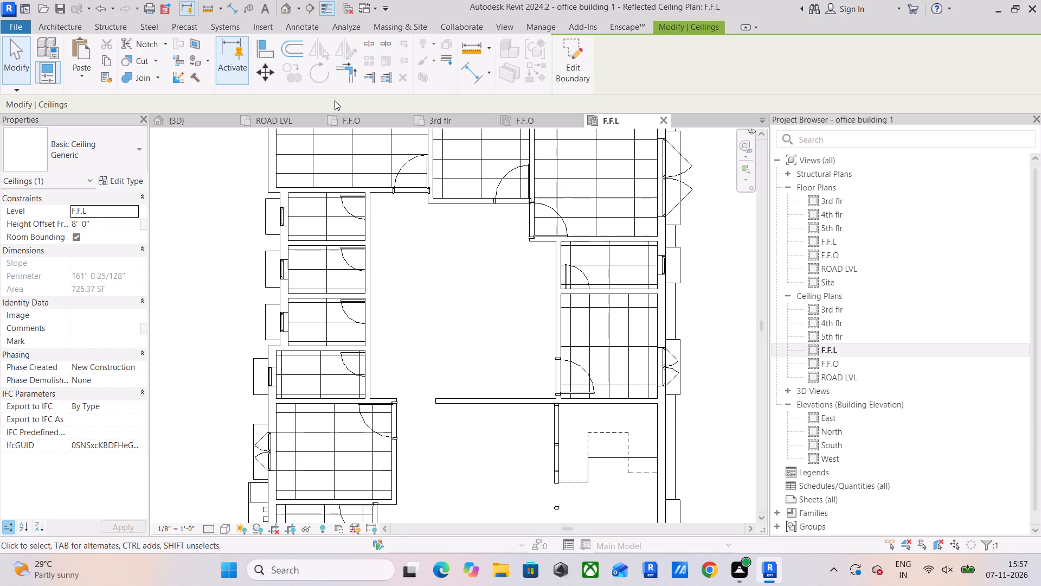
pyautogui.click(59, 25)
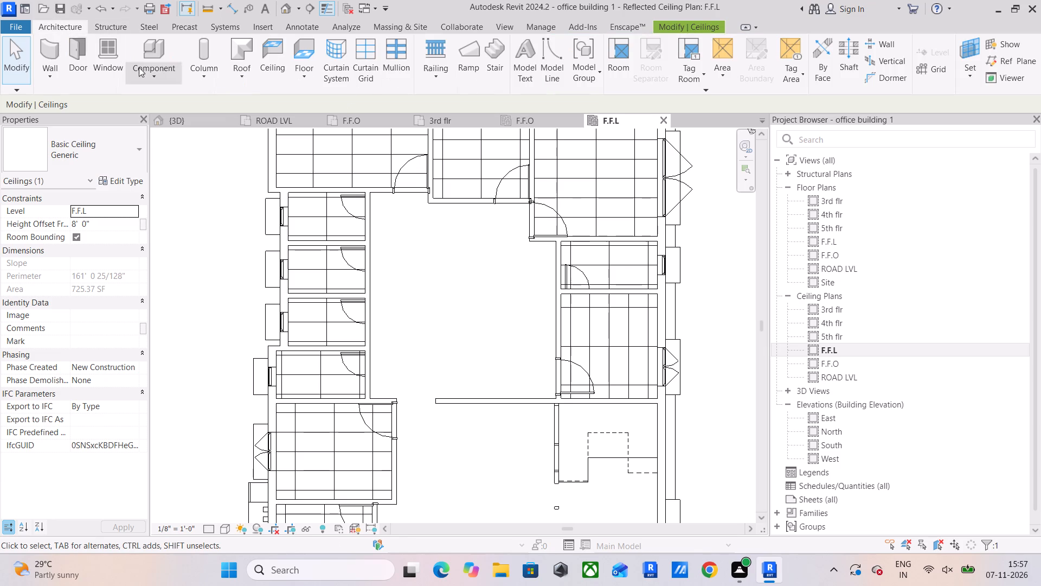
pyautogui.click(144, 69)
pyautogui.click(198, 123)
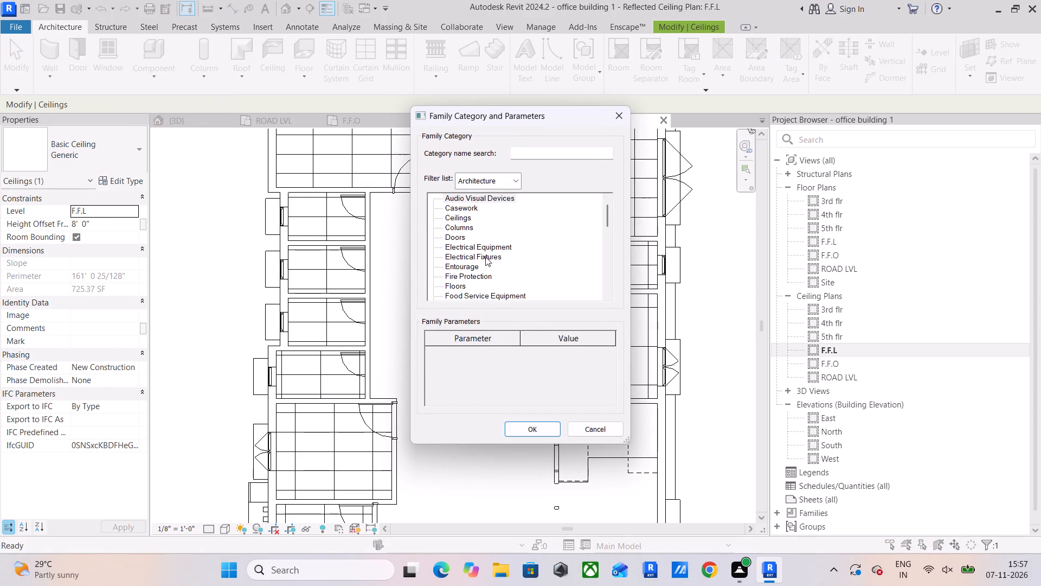
pyautogui.scroll(-5, 485, 257)
pyautogui.doubleClick(459, 276)
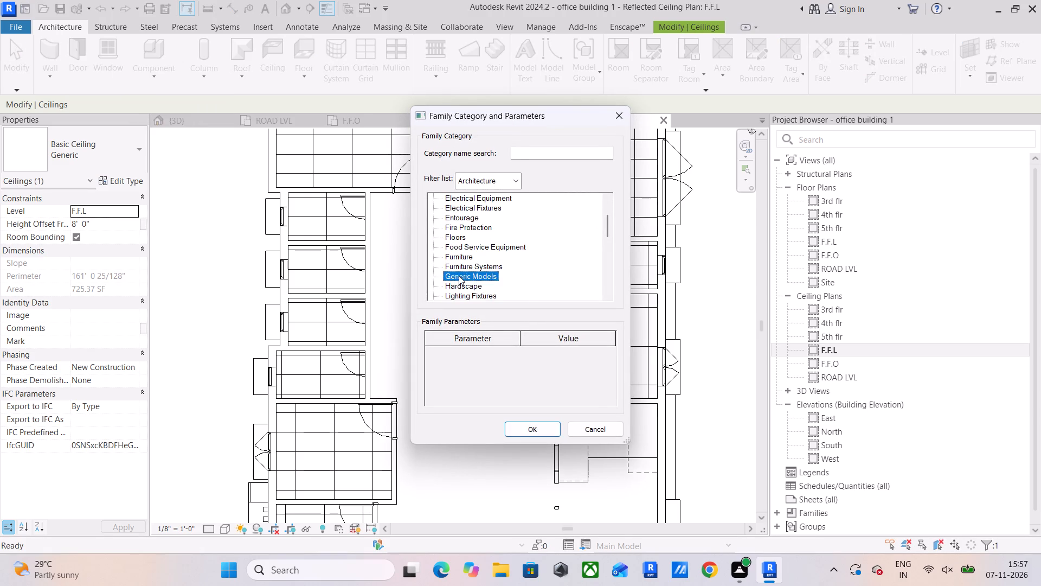
pyautogui.click(522, 305)
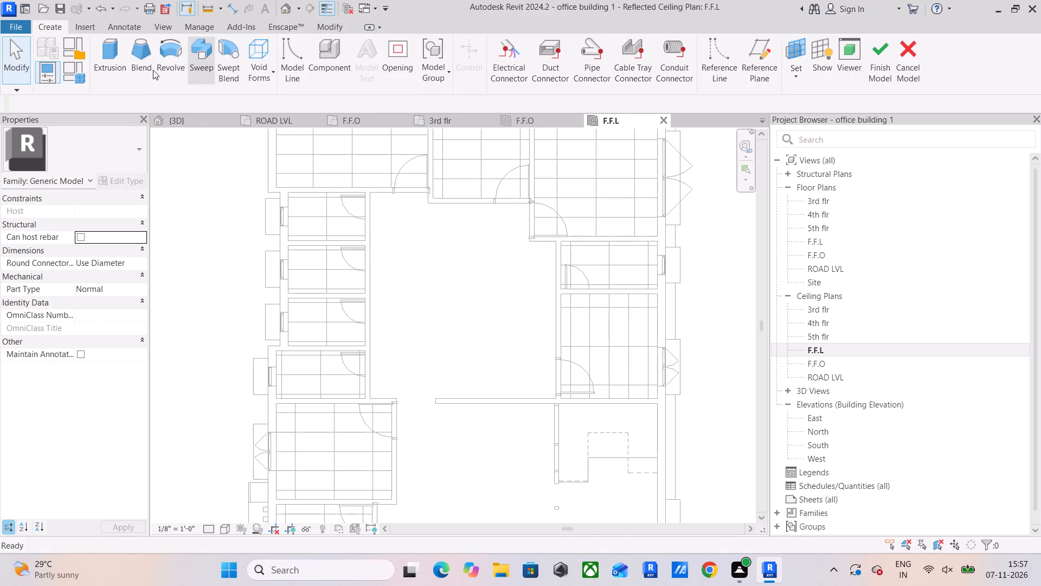
# Begin an extrusion and sketch its outline up the central hall's west wall, 6' along the north wall and down the short jog.
pyautogui.click(118, 62)
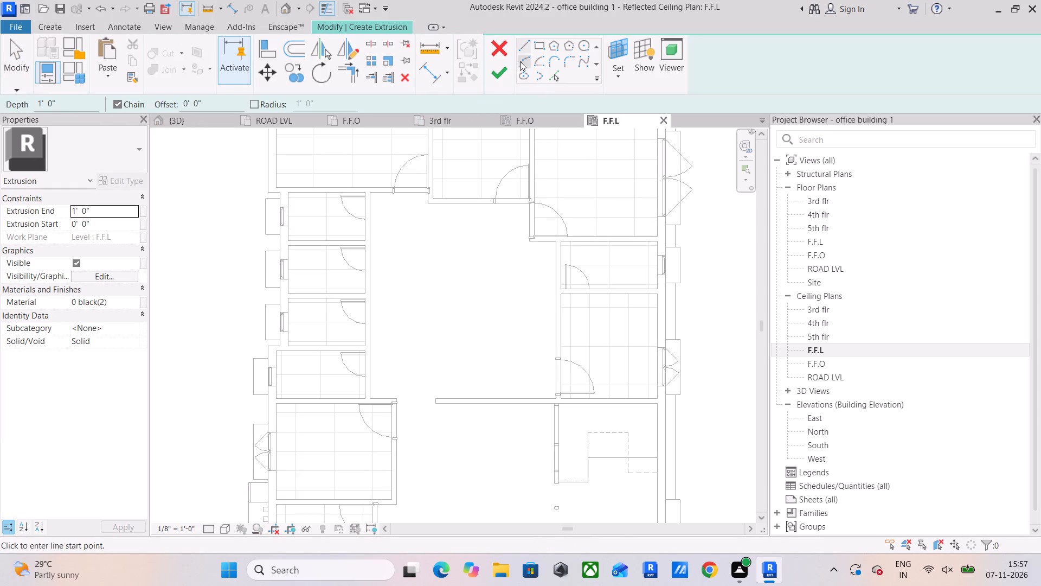
pyautogui.click(520, 48)
pyautogui.scroll(6, 364, 413)
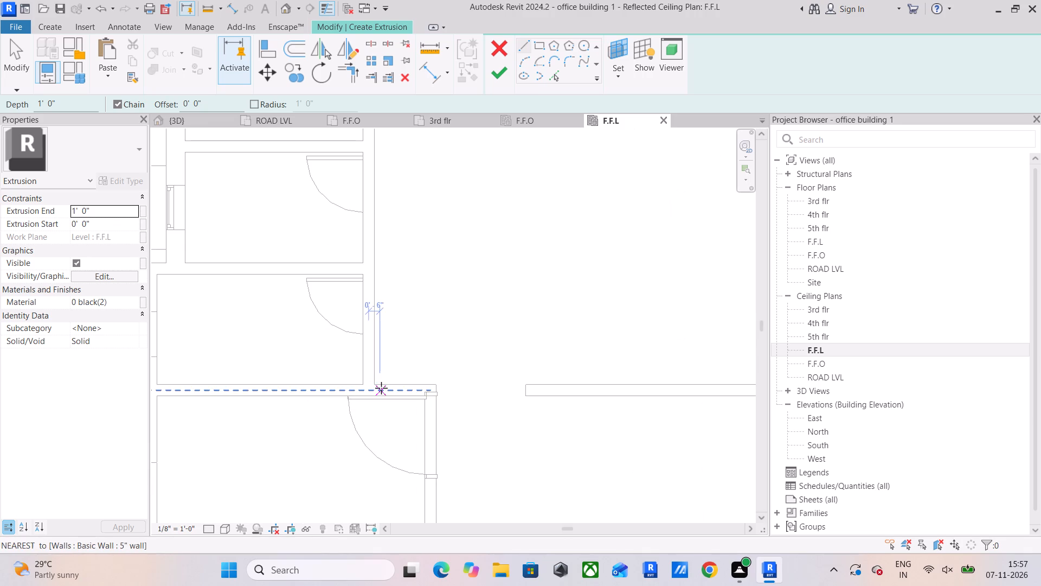
pyautogui.moveTo(378, 385); pyautogui.dragTo(378, 377)
pyautogui.scroll(-1, 384, 275)
pyautogui.moveTo(370, 317); pyautogui.dragTo(364, 515, button='middle')
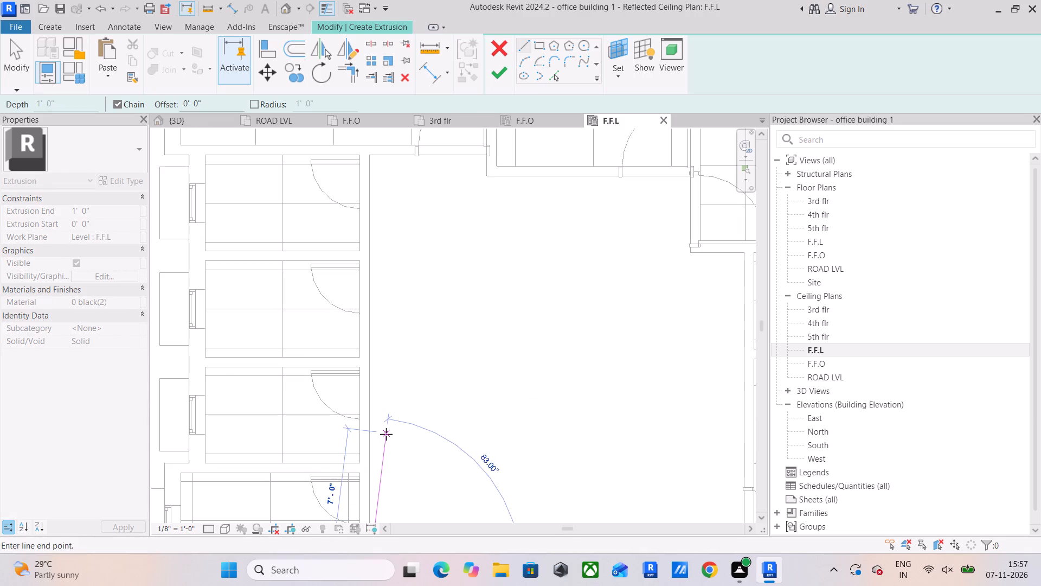
pyautogui.scroll(-4, 386, 434)
pyautogui.moveTo(385, 434); pyautogui.dragTo(376, 544, button='middle')
pyautogui.scroll(5, 349, 440)
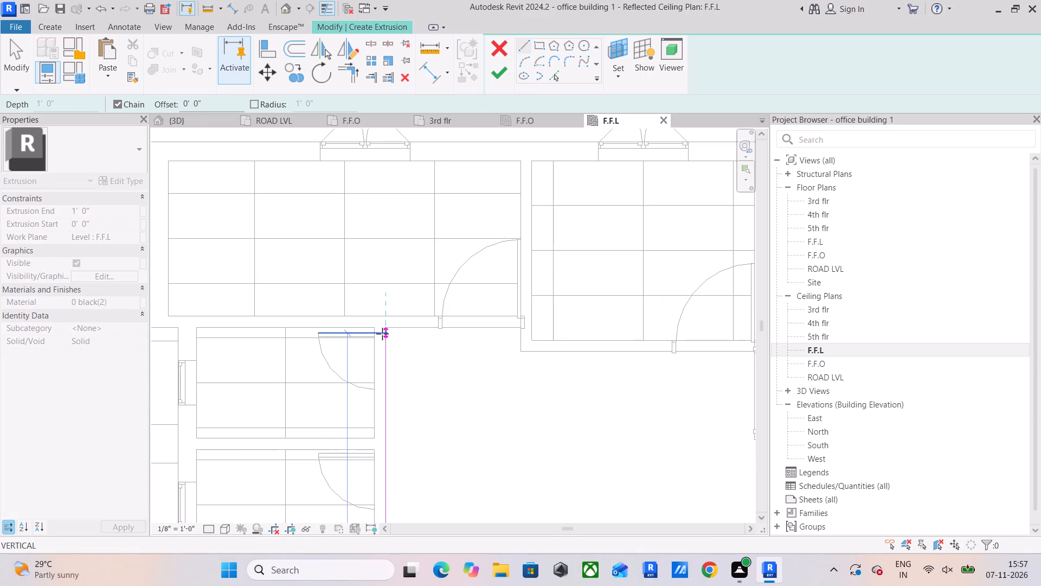
pyautogui.click(382, 332)
pyautogui.click(517, 327)
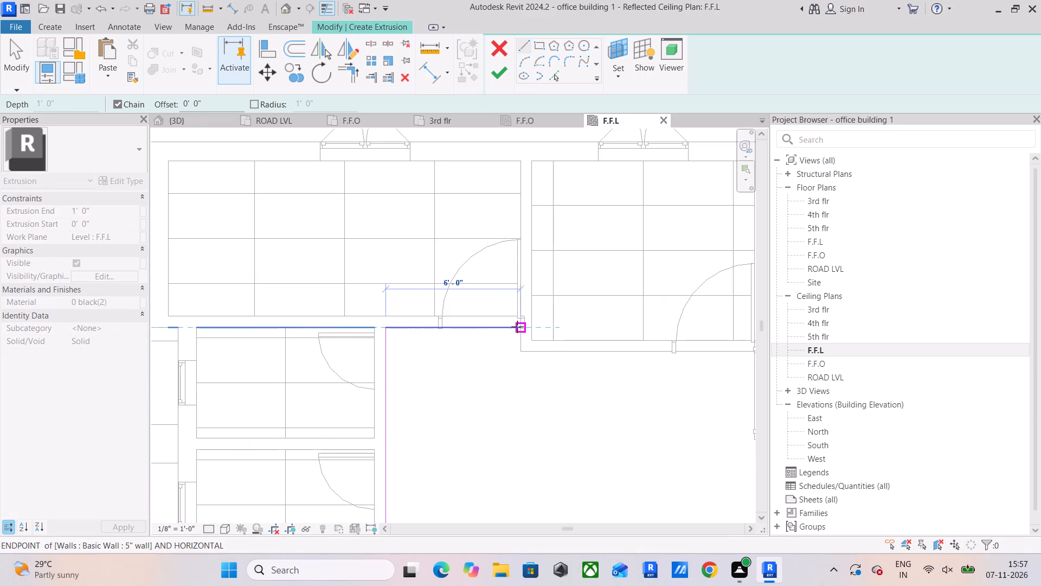
pyautogui.click(517, 352)
# Continue the outline east along the hall's north wall, south past the door, and 2' 9" east along the northeast jog.
pyautogui.moveTo(517, 352); pyautogui.dragTo(259, 366, button='middle')
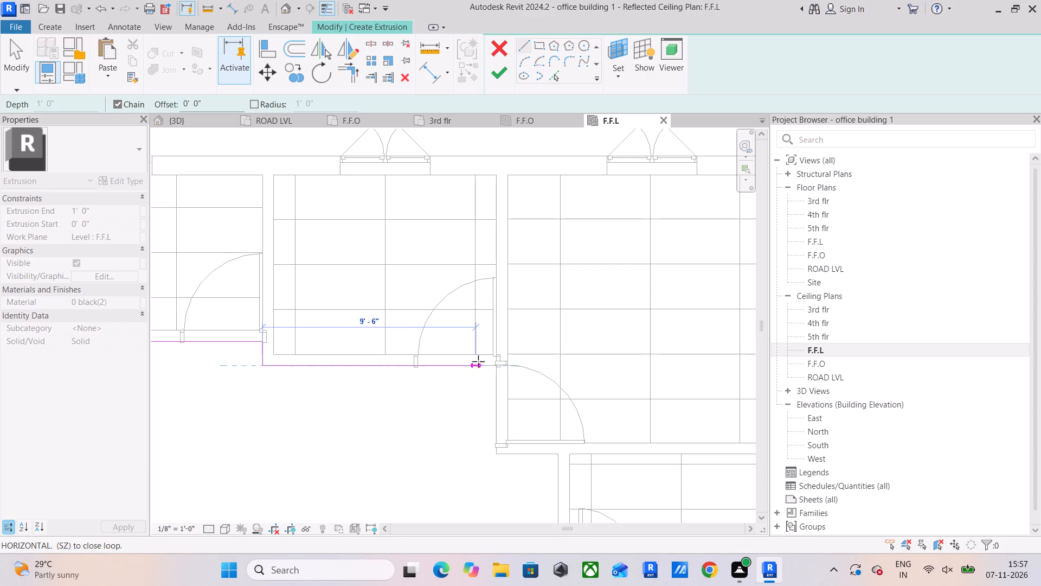
pyautogui.scroll(9, 496, 367)
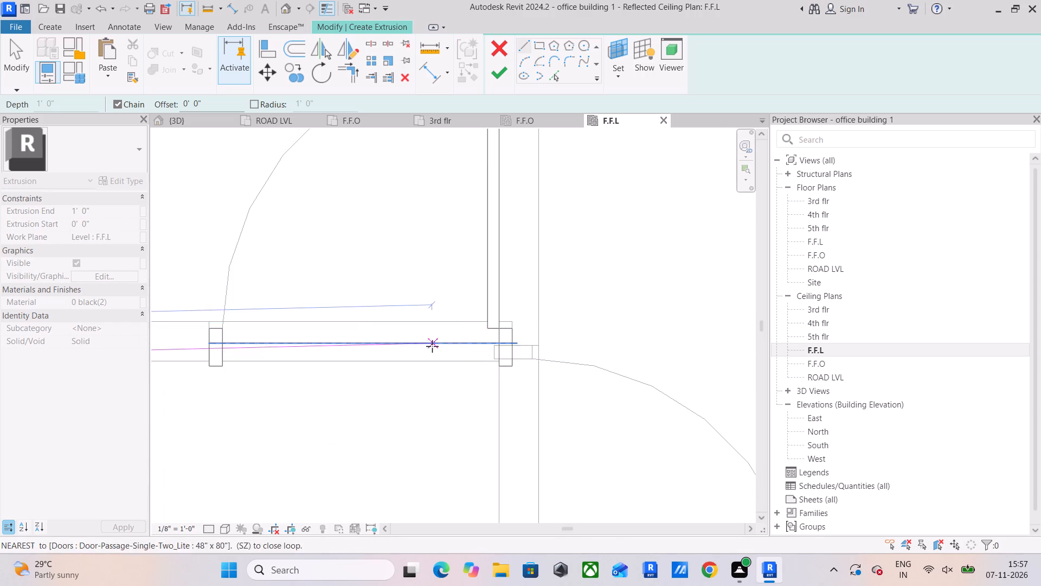
pyautogui.click(504, 361)
pyautogui.scroll(-3, 507, 500)
pyautogui.moveTo(500, 488); pyautogui.dragTo(501, 297, button='middle')
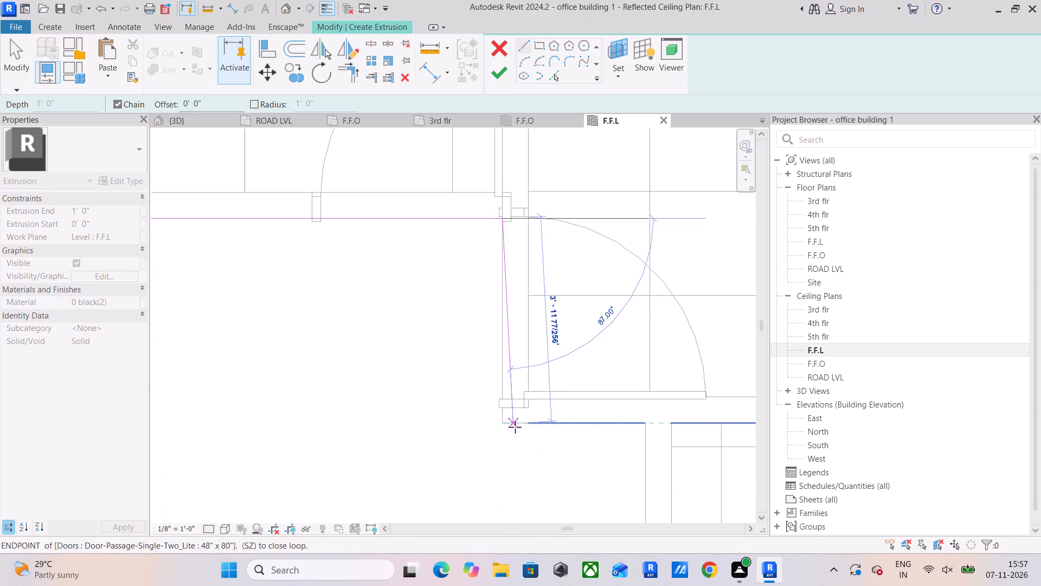
pyautogui.click(504, 426)
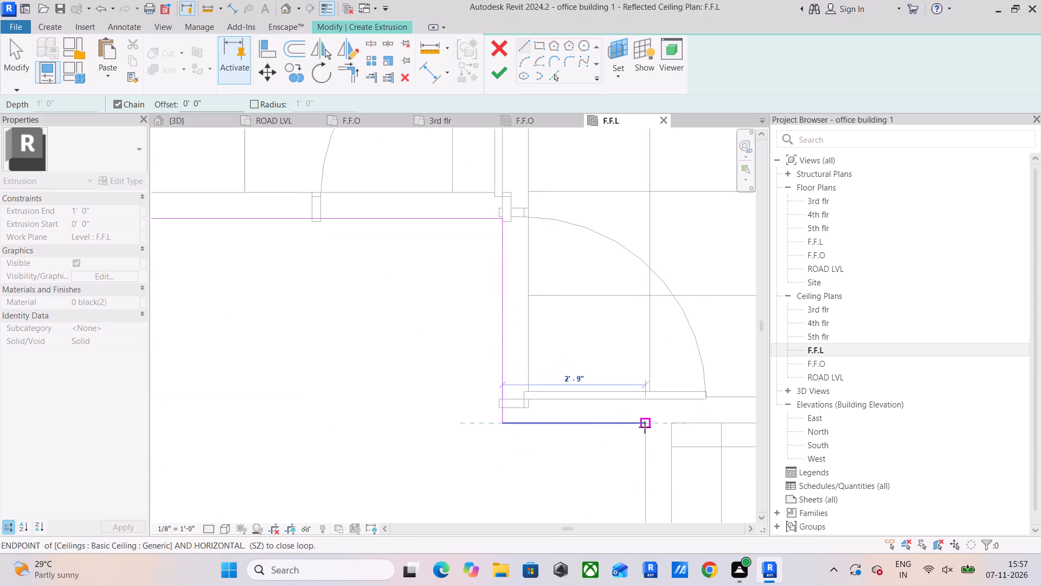
pyautogui.click(645, 427)
# Close the extrusion outline down the hall's east wall and along its south edge back to the southwest corner.
pyautogui.scroll(-4, 645, 427)
pyautogui.moveTo(645, 427); pyautogui.dragTo(601, 258, button='middle')
pyautogui.scroll(-5, 618, 398)
pyautogui.moveTo(618, 407); pyautogui.dragTo(580, 256, button='middle')
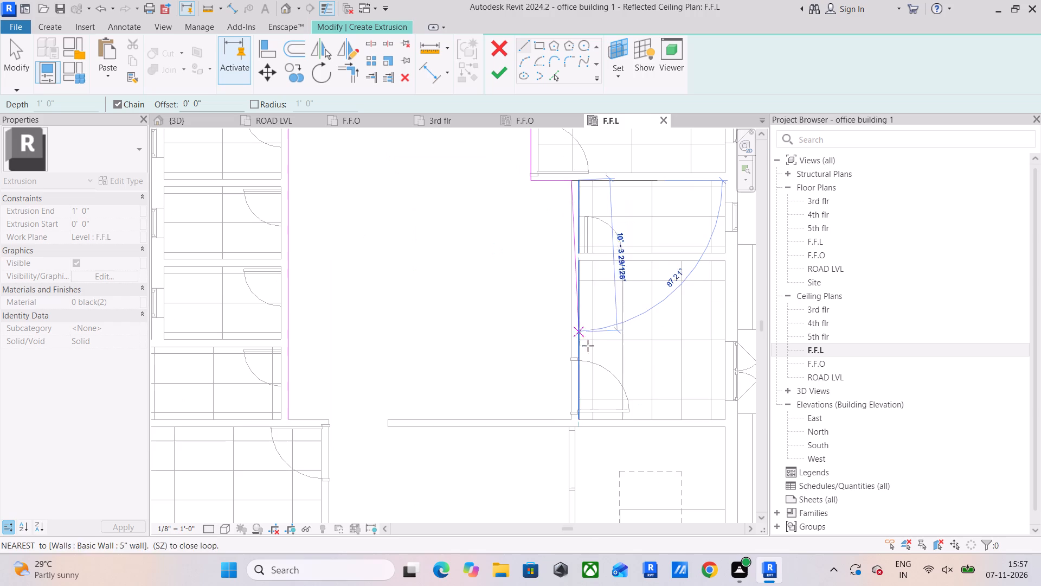
pyautogui.scroll(5, 570, 417)
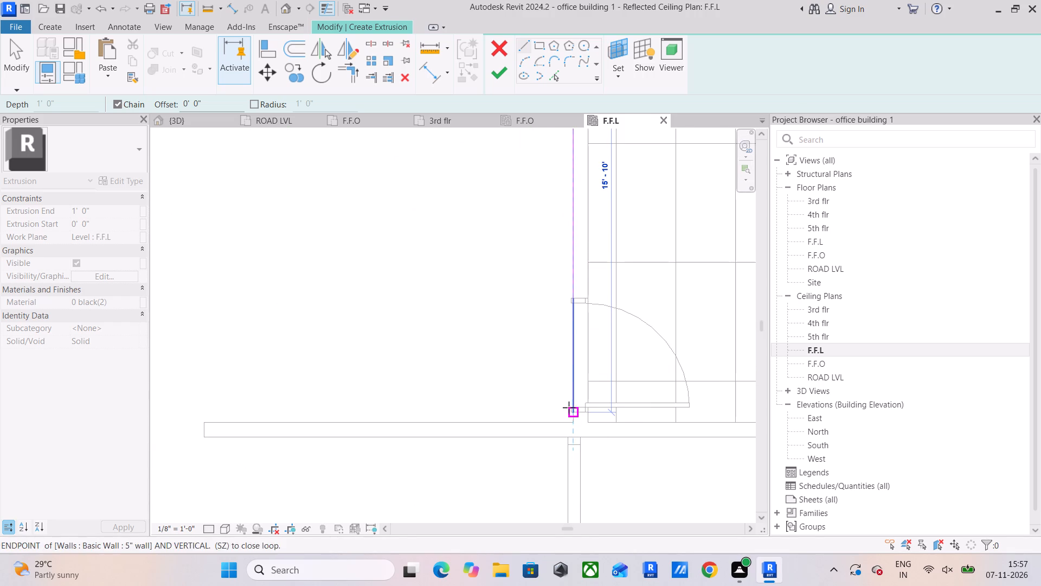
pyautogui.moveTo(574, 421); pyautogui.dragTo(561, 421)
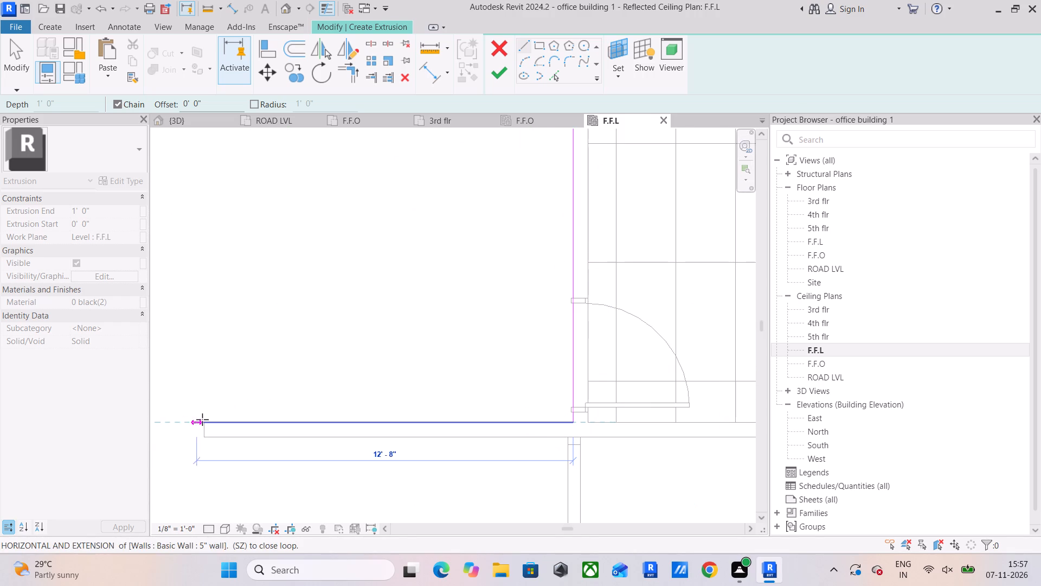
pyautogui.click(205, 419)
pyautogui.moveTo(223, 417); pyautogui.dragTo(319, 374, button='middle')
pyautogui.scroll(1, 318, 375)
pyautogui.moveTo(409, 380); pyautogui.dragTo(603, 380, button='middle')
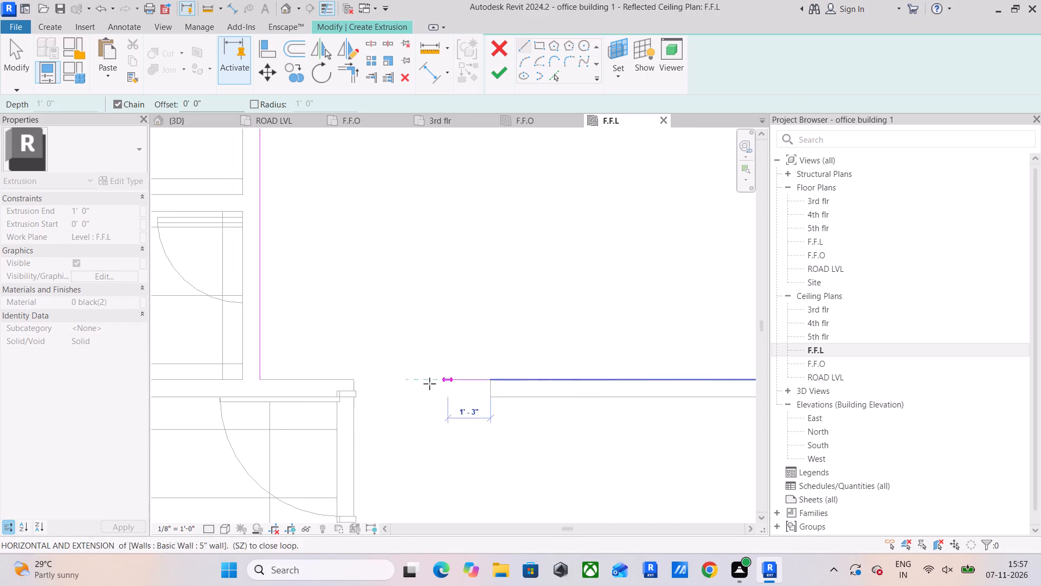
pyautogui.click(260, 375)
pyautogui.press('Escape')
pyautogui.press('Escape')
pyautogui.press('Escape')
# Add inner sketch lines offset 2' inward from the hall's west, south and east edges using Pick Lines.
pyautogui.scroll(-3, 359, 357)
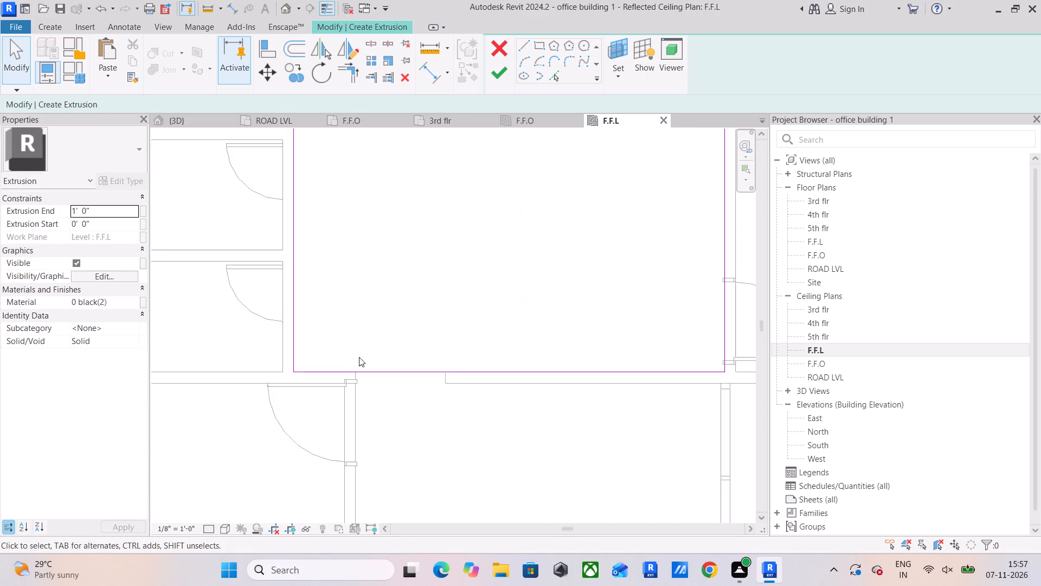
pyautogui.scroll(-1, 359, 357)
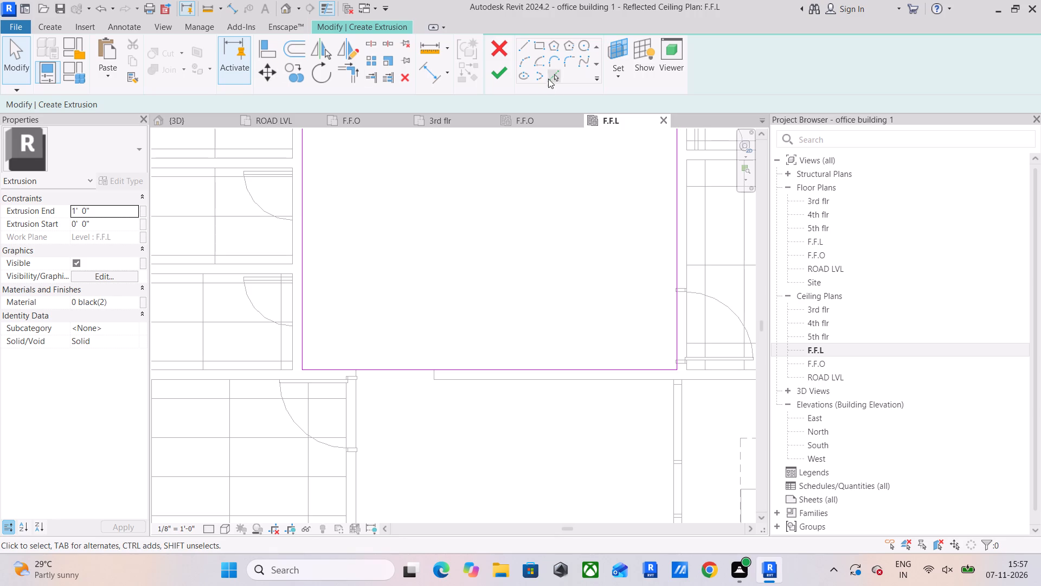
pyautogui.click(550, 76)
pyautogui.moveTo(173, 104); pyautogui.dragTo(102, 107)
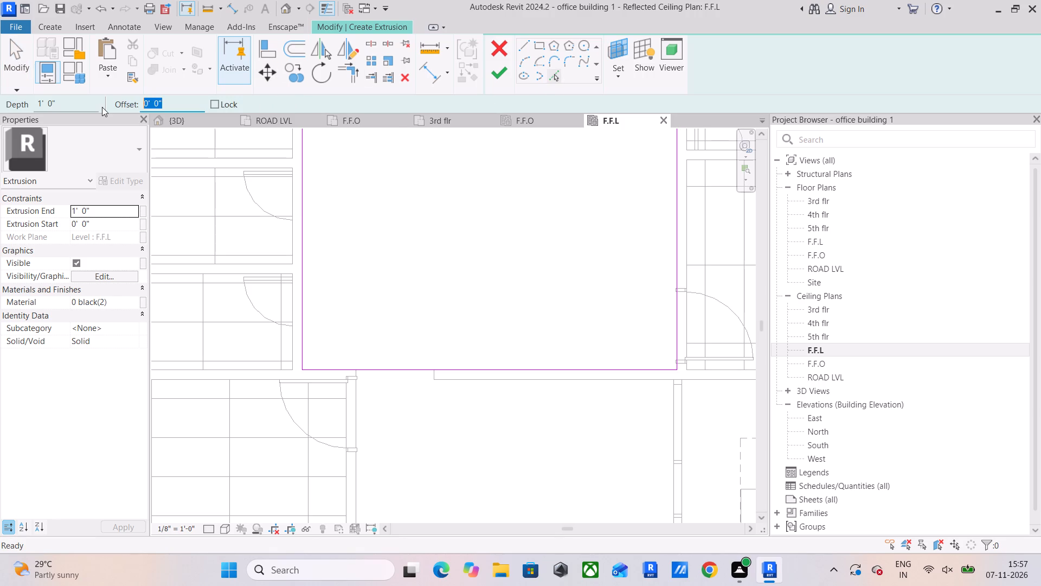
pyautogui.write("2'")
pyautogui.press('Return')
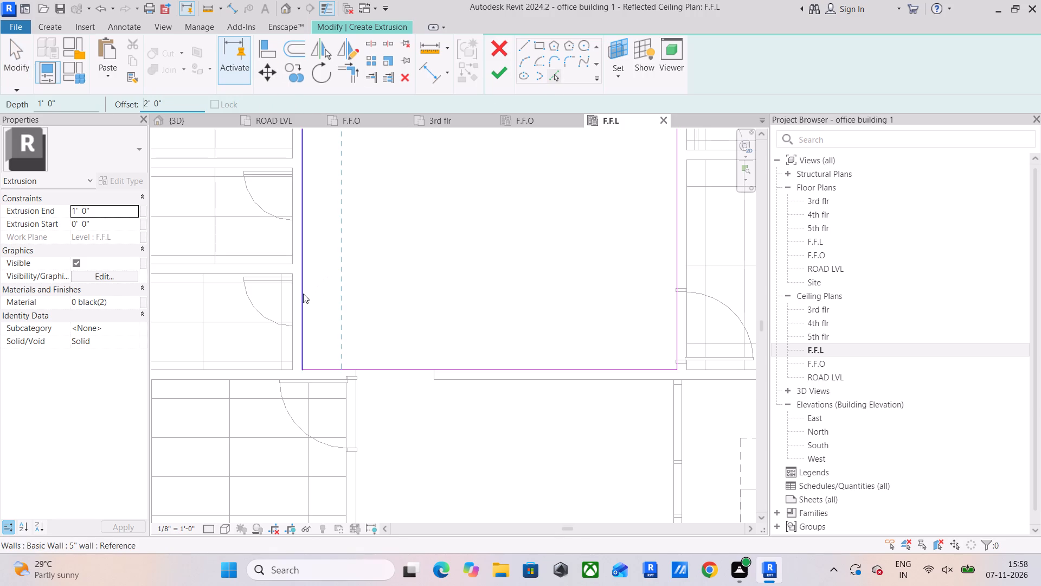
pyautogui.click(303, 294)
pyautogui.click(396, 367)
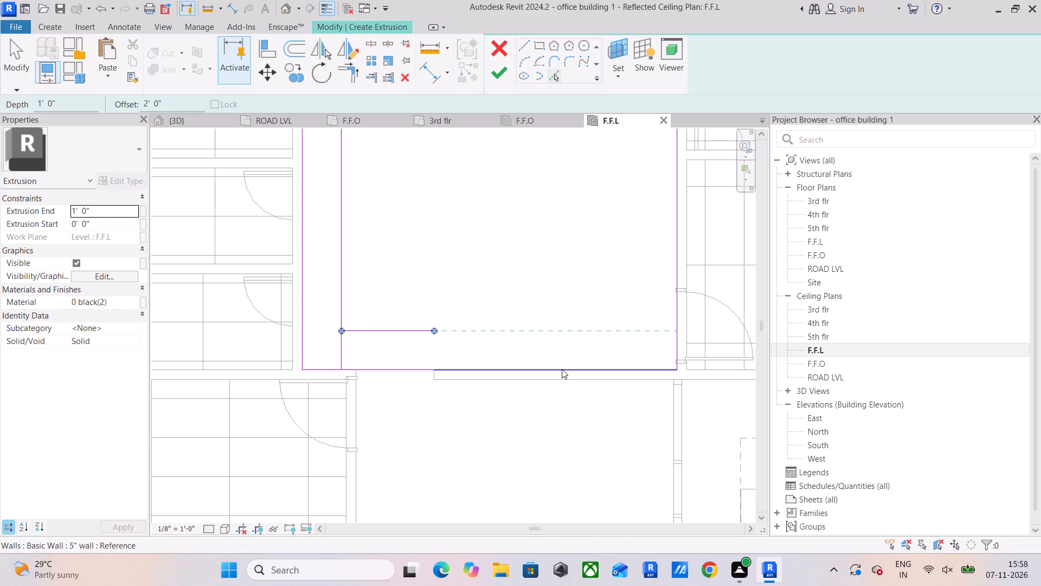
pyautogui.click(562, 370)
pyautogui.click(681, 266)
# Add inner sketch lines at the 2' offset from both edges of the hall's northeast jog.
pyautogui.scroll(-4, 606, 271)
pyautogui.moveTo(598, 280); pyautogui.dragTo(607, 401, button='middle')
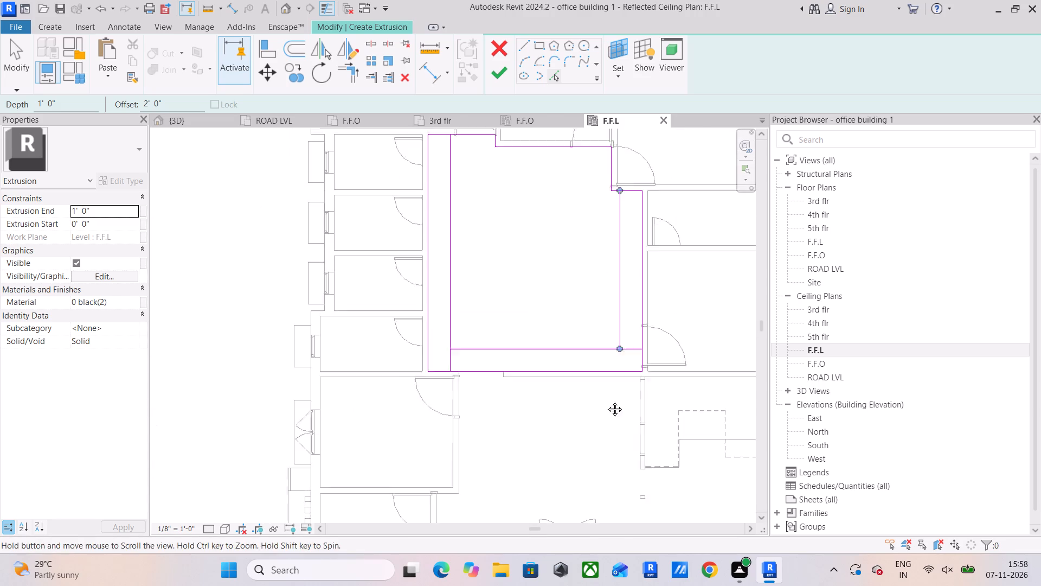
pyautogui.moveTo(607, 401); pyautogui.dragTo(614, 443, button='middle')
pyautogui.scroll(5, 634, 290)
pyautogui.click(623, 296)
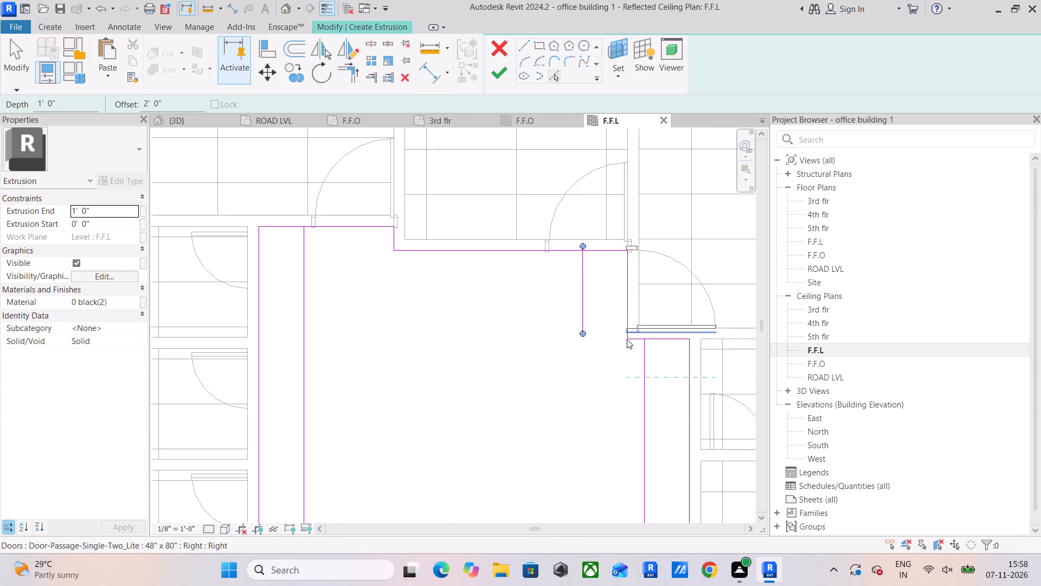
pyautogui.scroll(4, 652, 340)
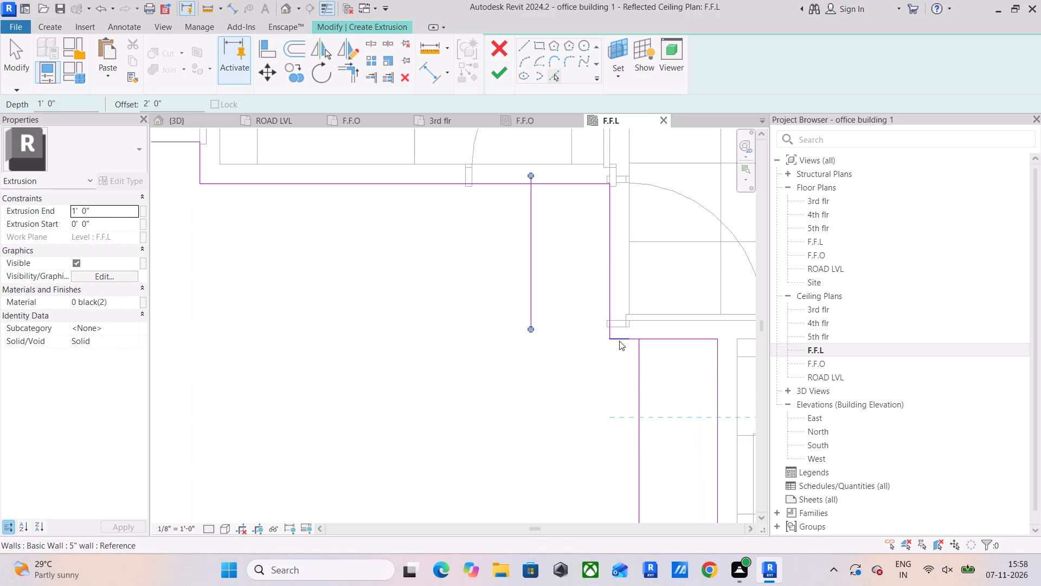
pyautogui.click(619, 341)
# Add 2' offset lines from the hall's two north edges and the northwest jog, undoing the mispicked line at the door.
pyautogui.scroll(-7, 611, 358)
pyautogui.moveTo(609, 360); pyautogui.dragTo(503, 361, button='middle')
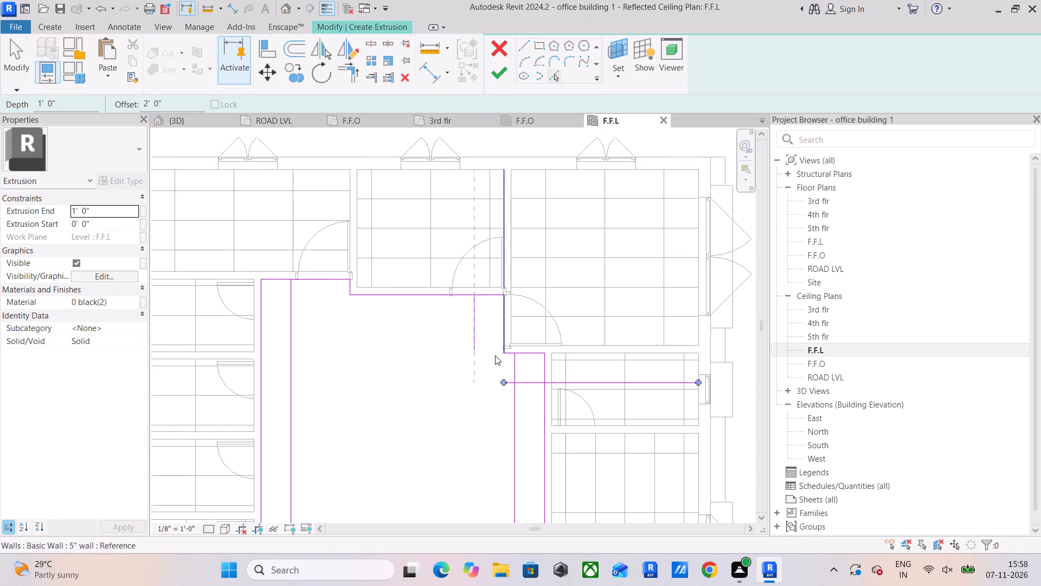
pyautogui.click(383, 299)
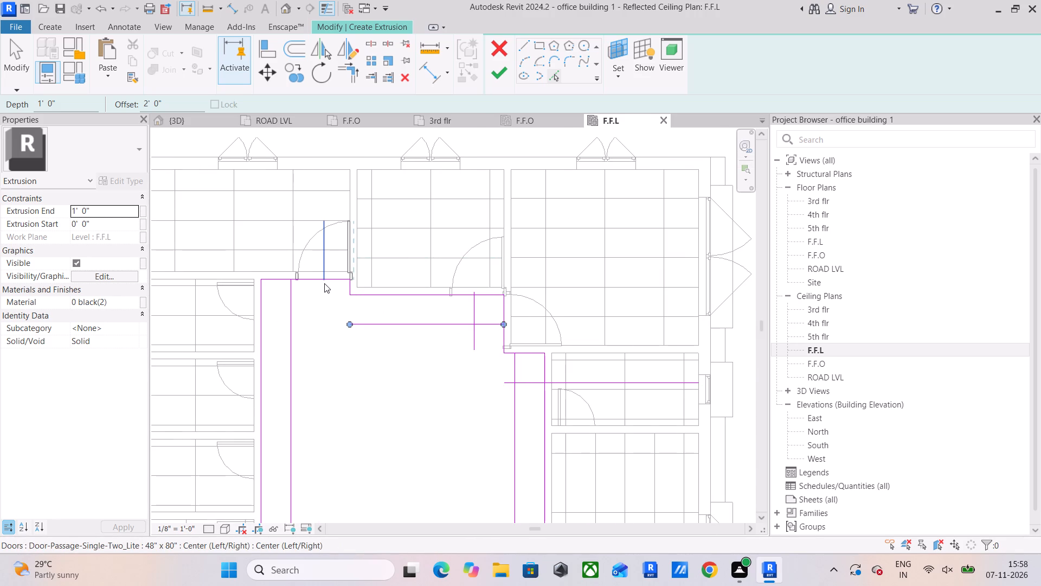
pyautogui.click(324, 283)
pyautogui.hotkey('ctrl', 'z')
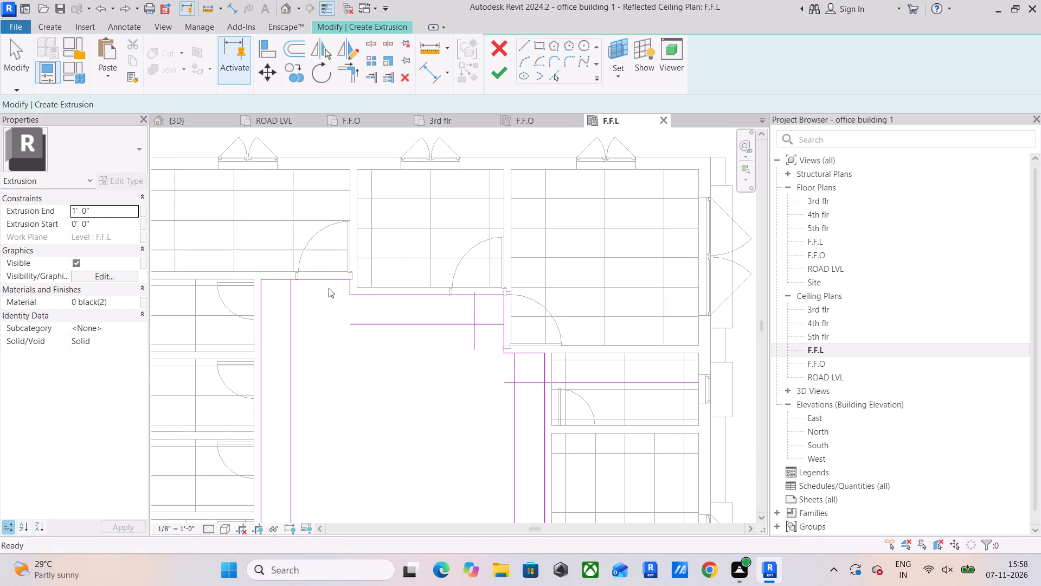
pyautogui.scroll(5, 304, 274)
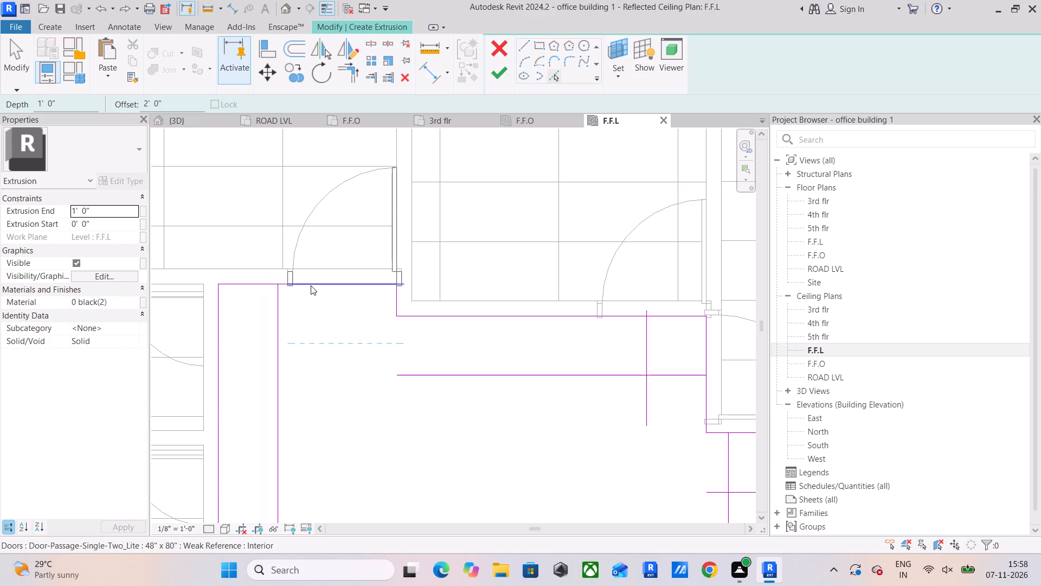
pyautogui.click(311, 285)
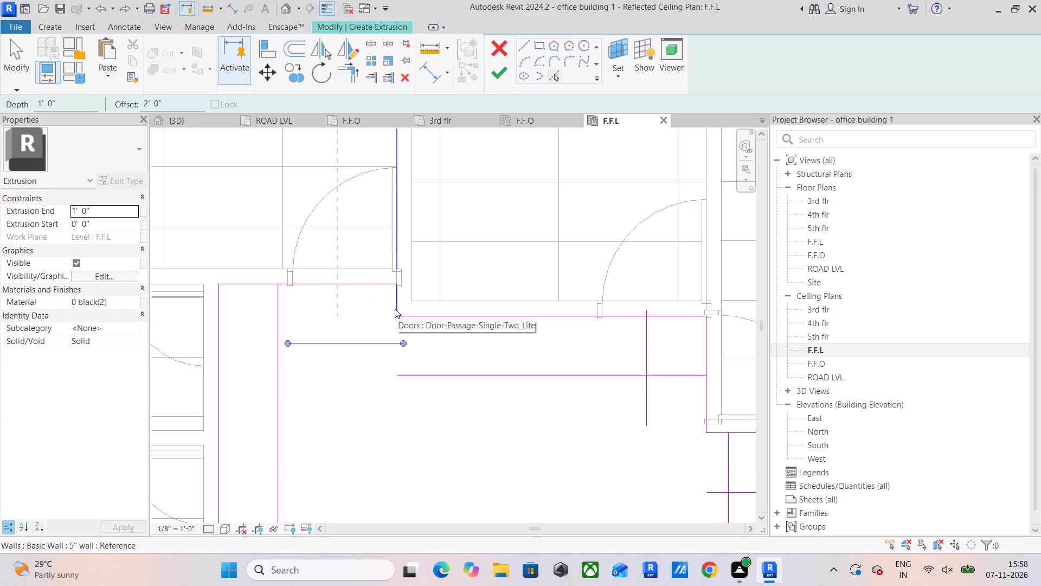
pyautogui.click(395, 309)
pyautogui.press('Escape')
pyautogui.press('Escape')
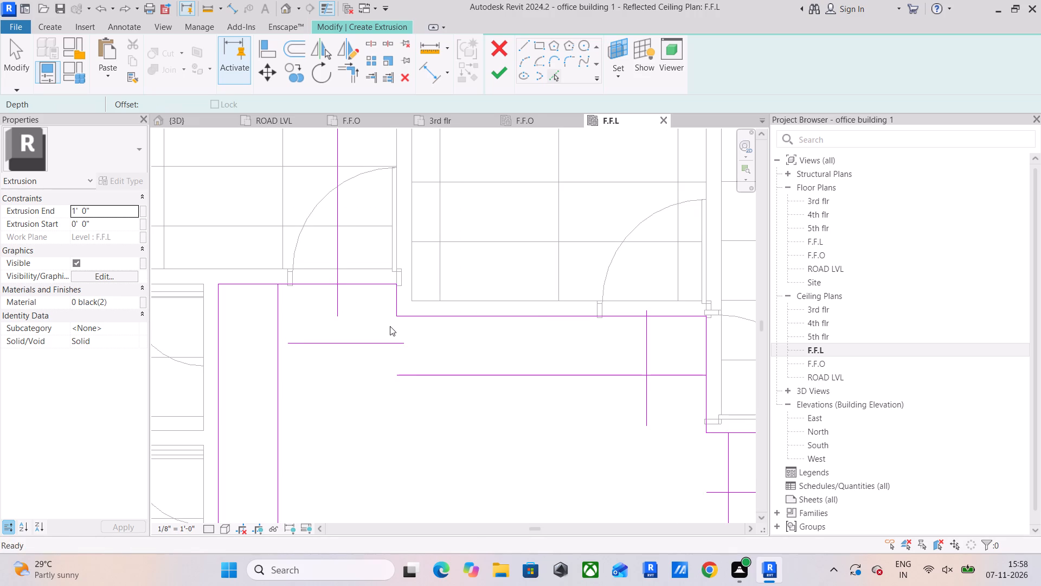
pyautogui.press('Escape')
pyautogui.press('Escape')
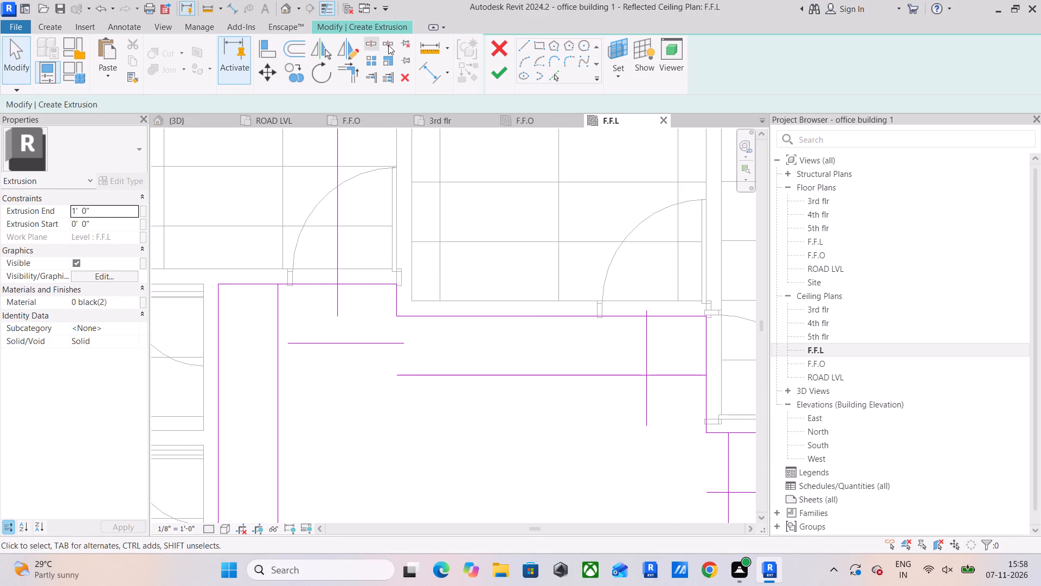
# Trim the inner offset lines to corners at the hall's northwest corner and around the northwest jog.
pyautogui.click(346, 85)
pyautogui.click(352, 63)
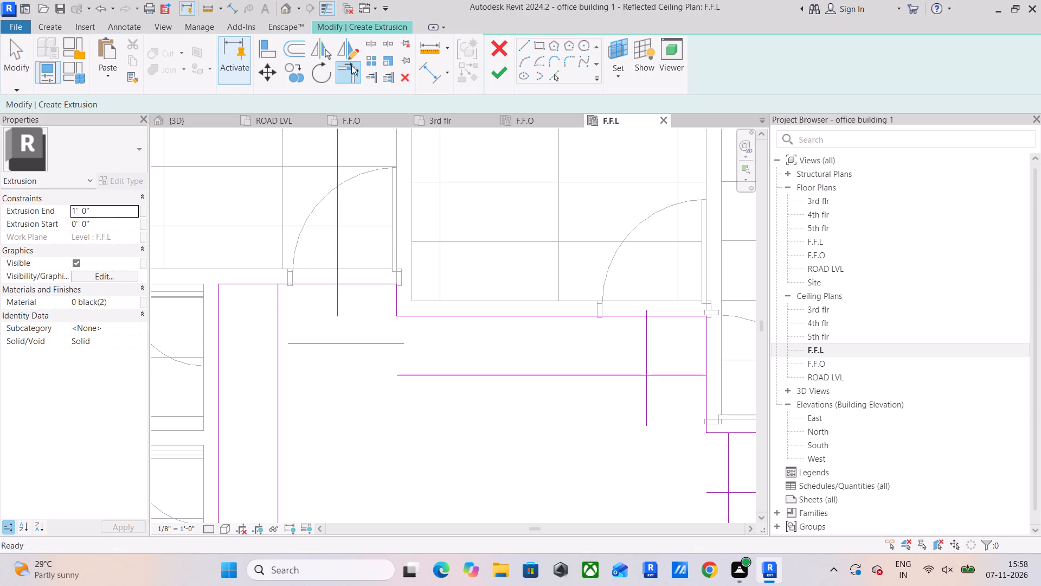
pyautogui.click(285, 364)
pyautogui.click(279, 365)
pyautogui.click(319, 340)
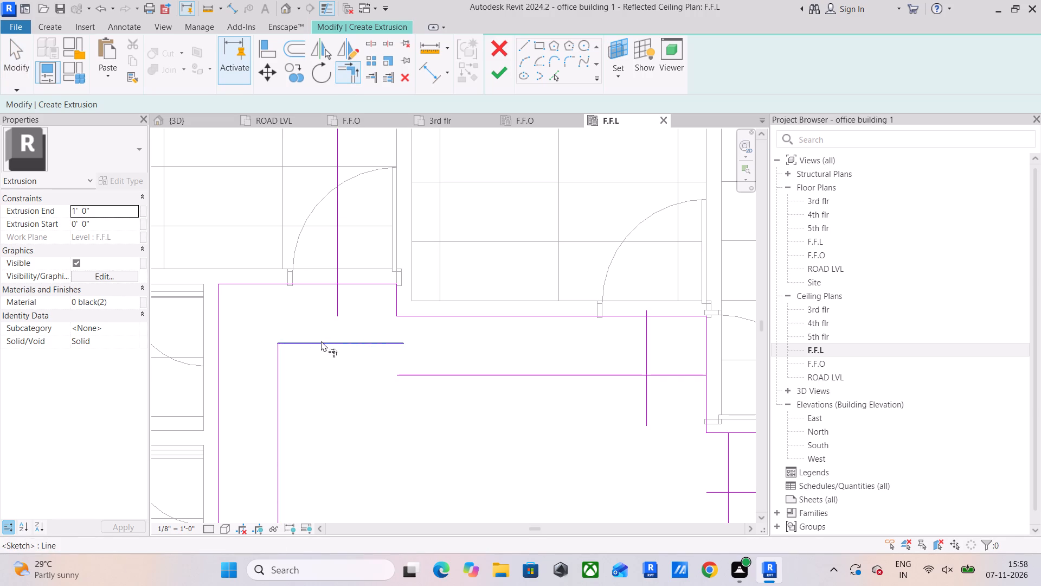
pyautogui.moveTo(316, 343); pyautogui.dragTo(320, 336)
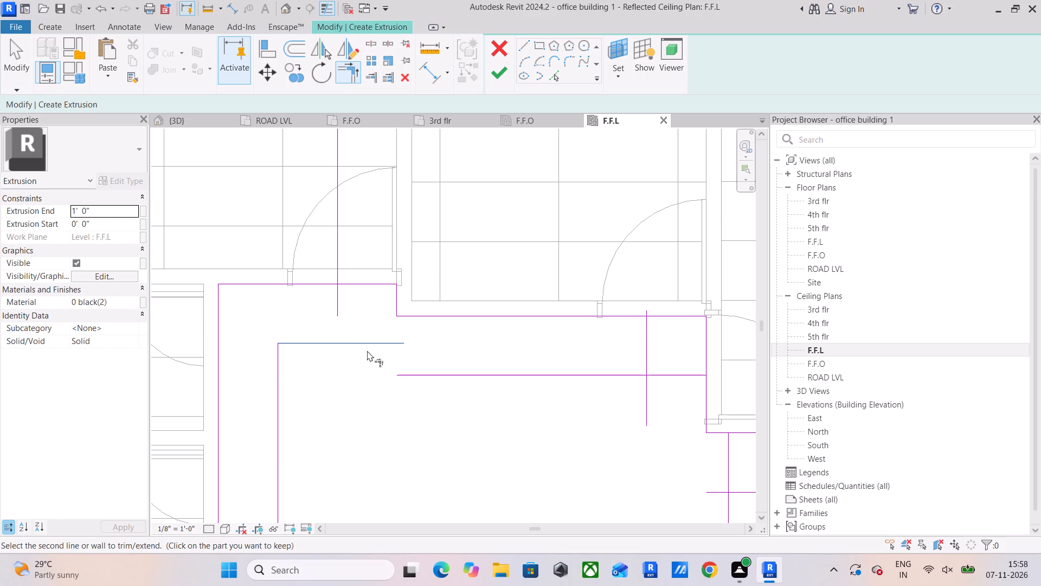
pyautogui.press('Escape')
pyautogui.press('Escape')
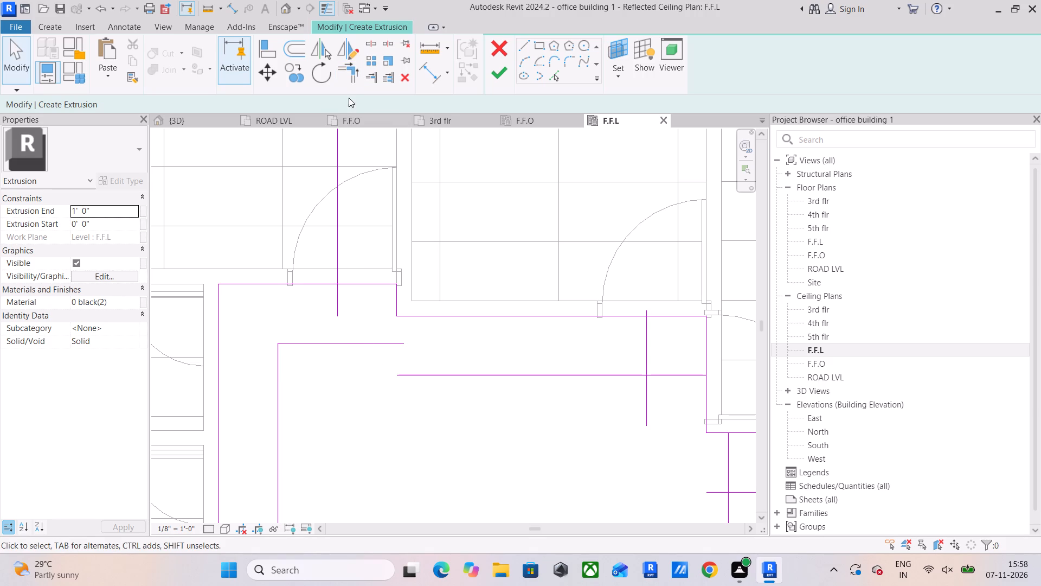
pyautogui.click(352, 77)
pyautogui.moveTo(431, 375); pyautogui.dragTo(420, 372)
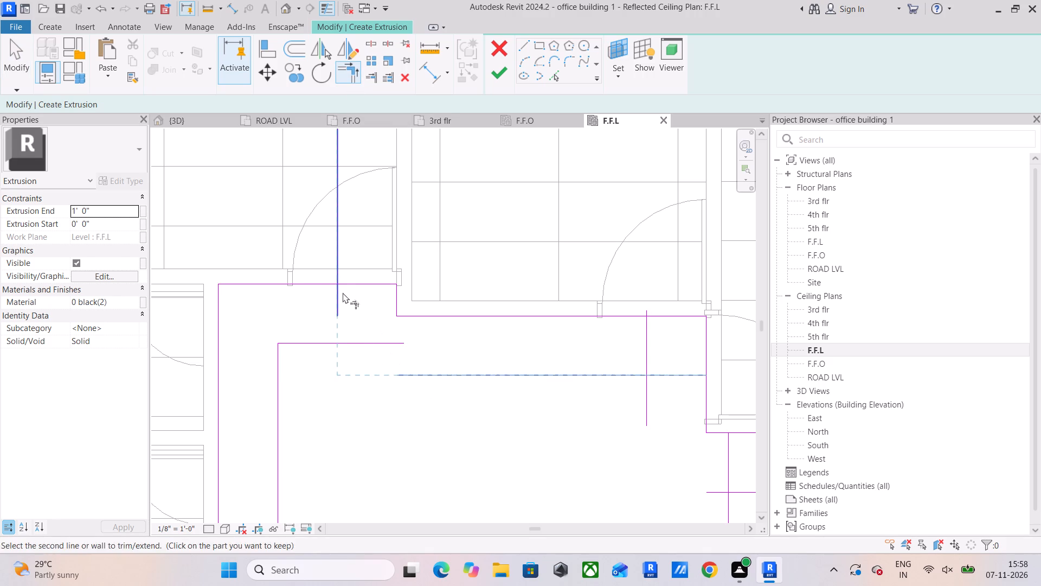
pyautogui.click(343, 292)
pyautogui.click(314, 338)
pyautogui.click(339, 361)
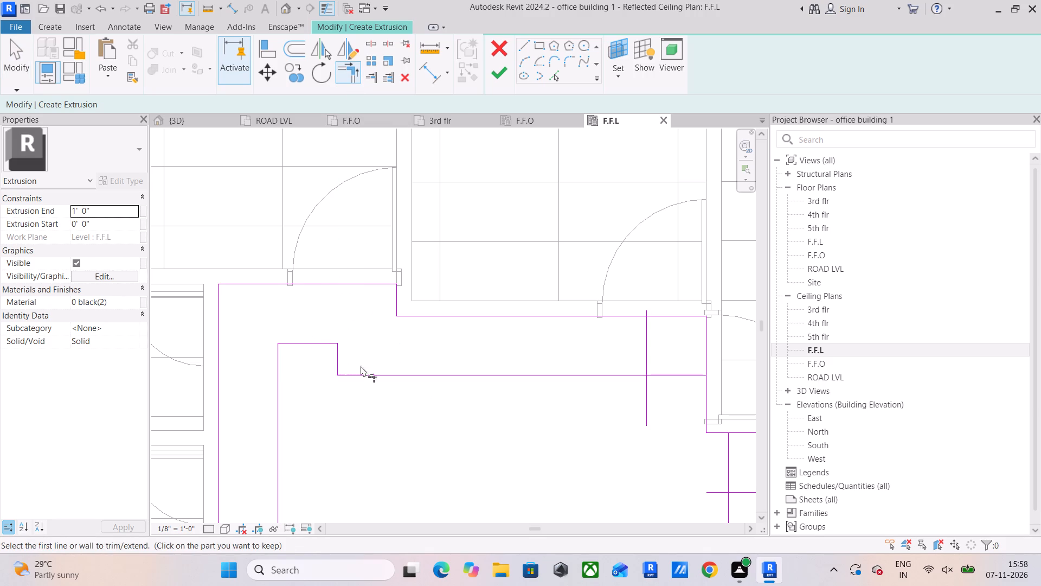
# Trim the inner offset lines into connected corners along the hall's northeast jog.
pyautogui.moveTo(501, 372); pyautogui.dragTo(353, 357, button='middle')
pyautogui.moveTo(415, 355); pyautogui.dragTo(421, 356)
pyautogui.click(495, 373)
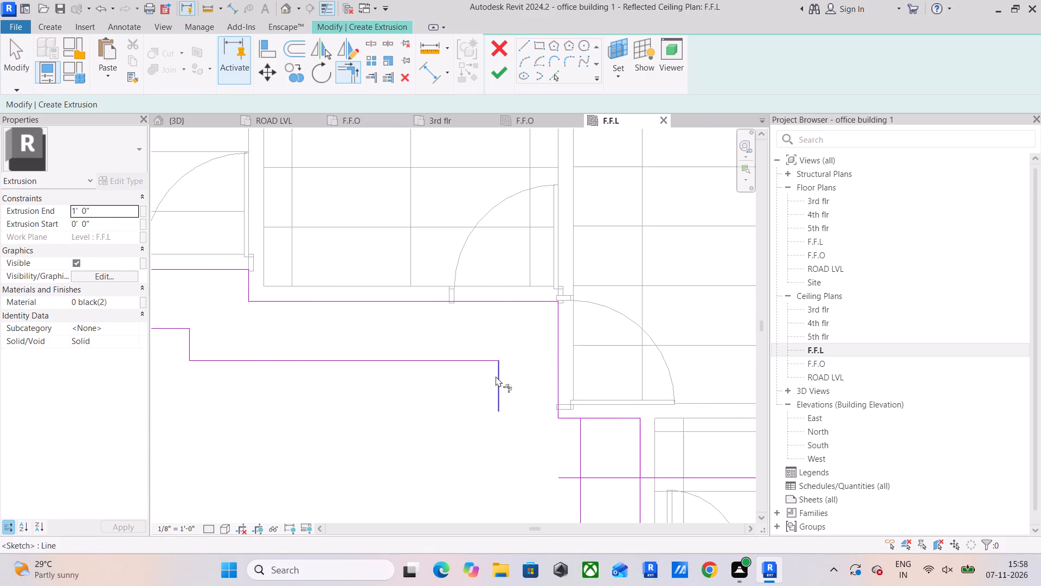
pyautogui.moveTo(499, 386); pyautogui.dragTo(435, 327, button='middle')
pyautogui.click(515, 435)
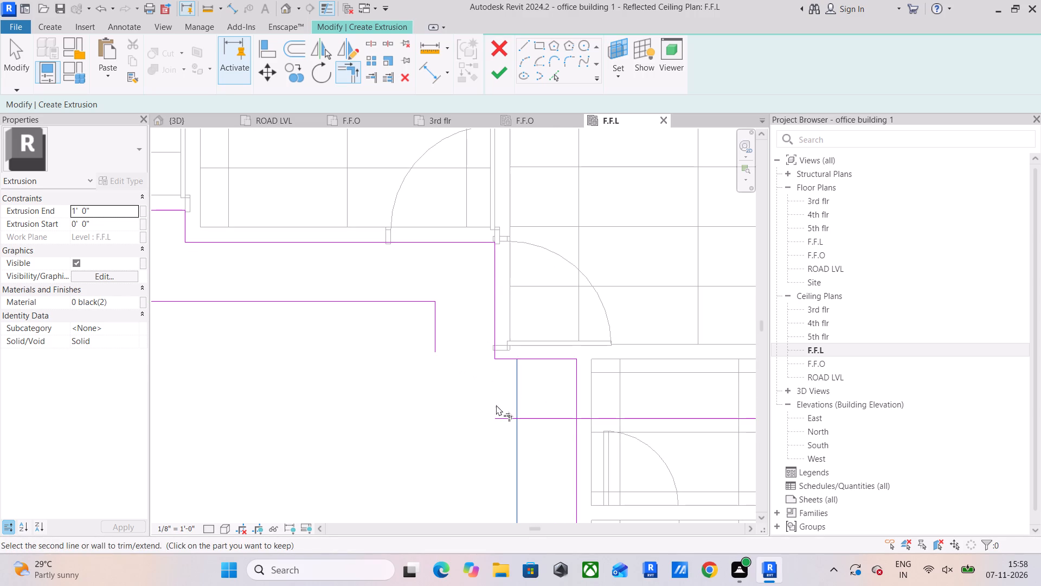
pyautogui.click(438, 429)
pyautogui.click(439, 333)
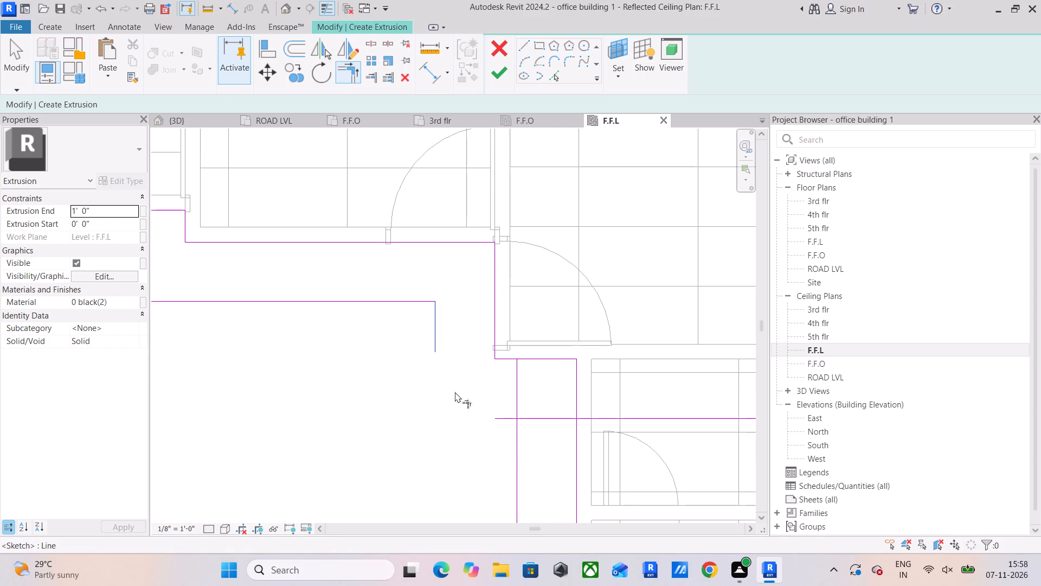
pyautogui.click(502, 413)
pyautogui.click(500, 424)
pyautogui.click(515, 434)
# Trim the inner offset lines at the hall's southeast and southwest corners to close the inner loop.
pyautogui.scroll(-3, 504, 426)
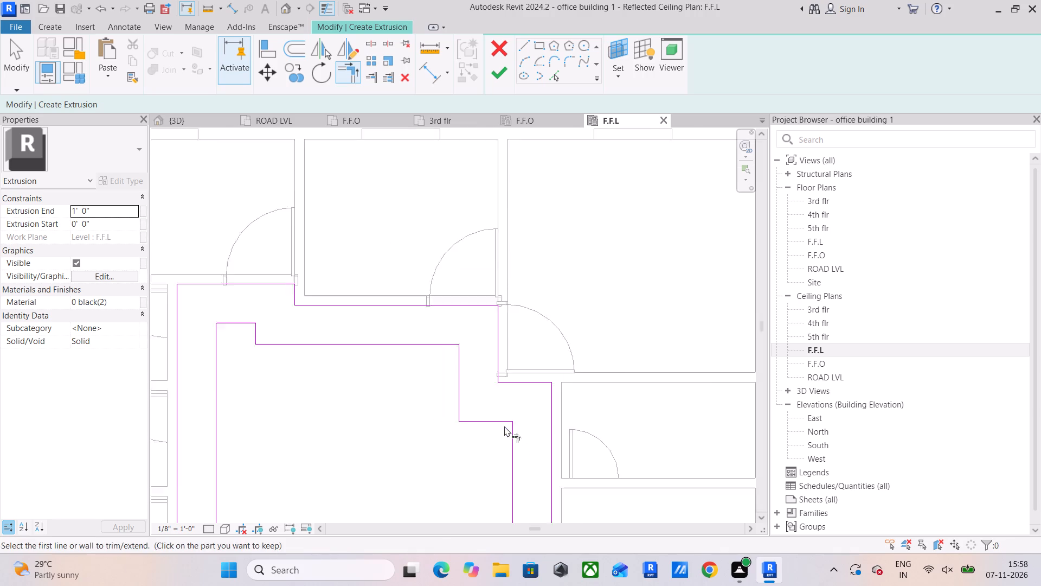
pyautogui.scroll(-2, 504, 426)
pyautogui.moveTo(503, 426); pyautogui.dragTo(499, 302, button='middle')
pyautogui.scroll(-4, 500, 344)
pyautogui.moveTo(500, 360); pyautogui.dragTo(518, 290, button='middle')
pyautogui.scroll(1, 499, 370)
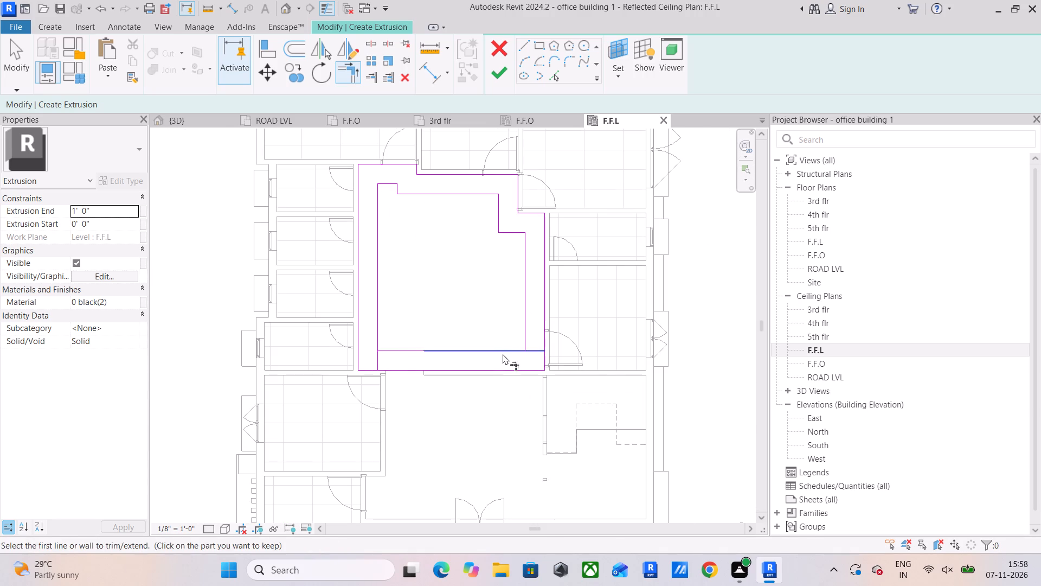
pyautogui.click(503, 354)
pyautogui.click(529, 322)
pyautogui.click(405, 349)
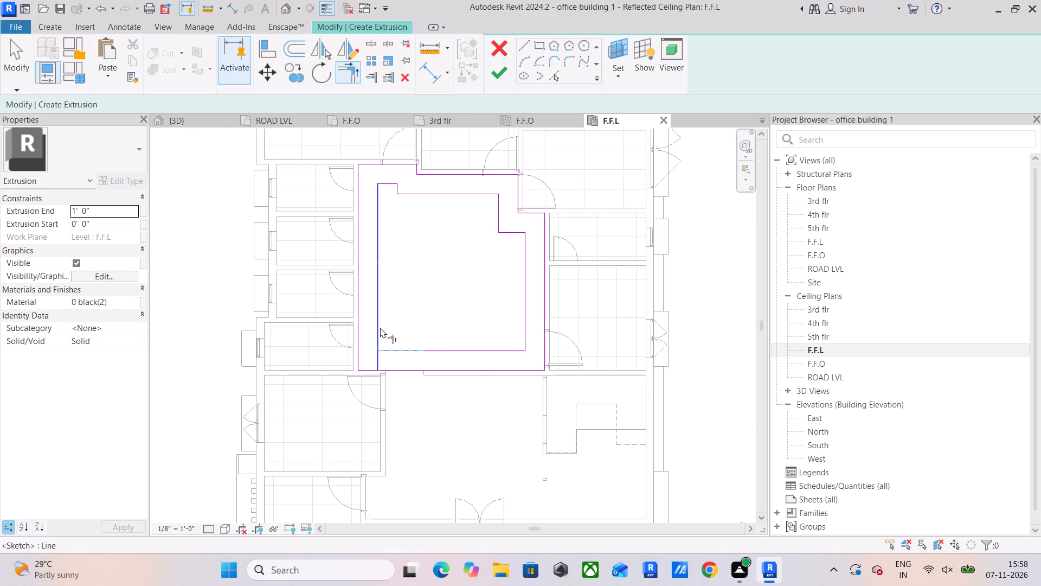
pyautogui.click(380, 327)
pyautogui.moveTo(403, 350); pyautogui.dragTo(415, 353)
pyautogui.click(454, 347)
pyautogui.press('Escape')
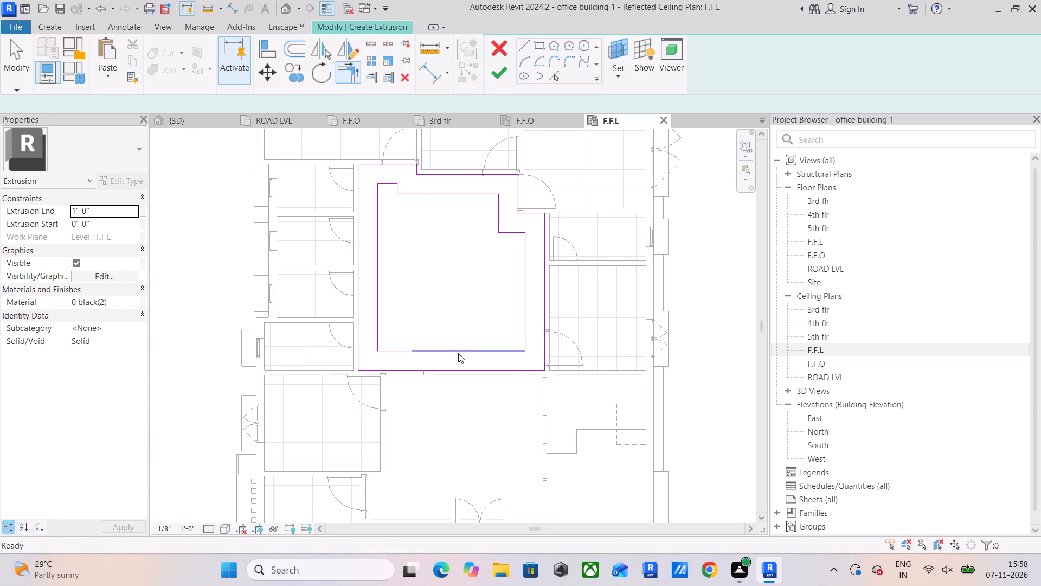
pyautogui.press('Escape')
pyautogui.press('Escape')
pyautogui.press('Escape')
# Set the border's Extrusion End to 2".
pyautogui.scroll(-1, 439, 351)
pyautogui.moveTo(439, 351); pyautogui.dragTo(439, 366, button='middle')
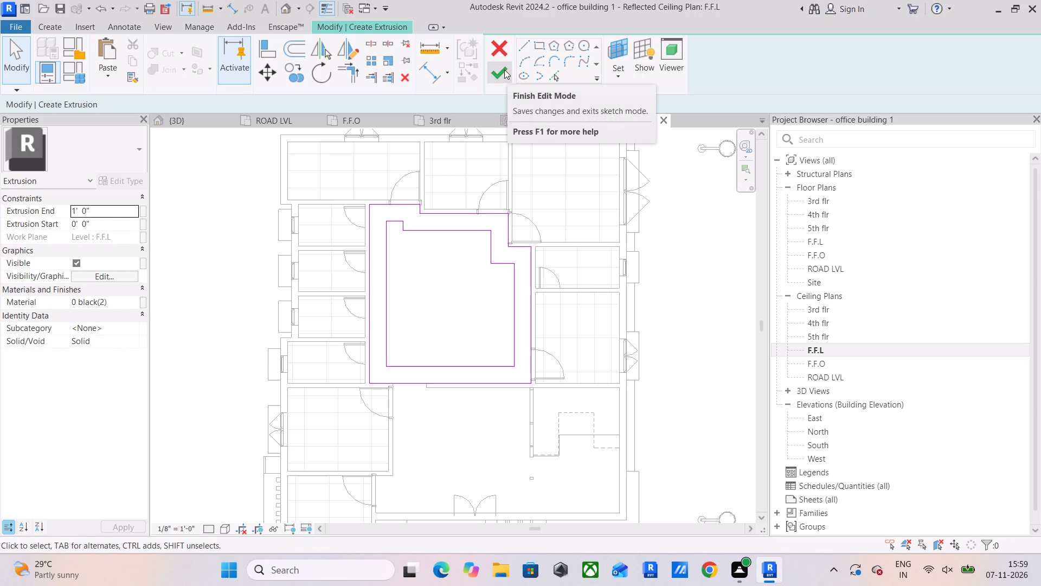
pyautogui.click(110, 212)
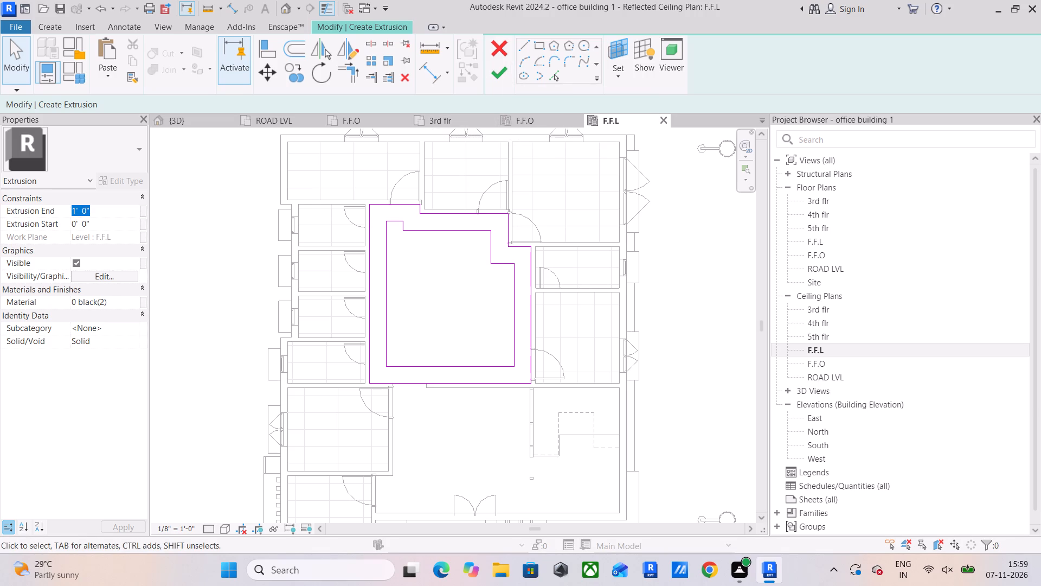
pyautogui.press('4')
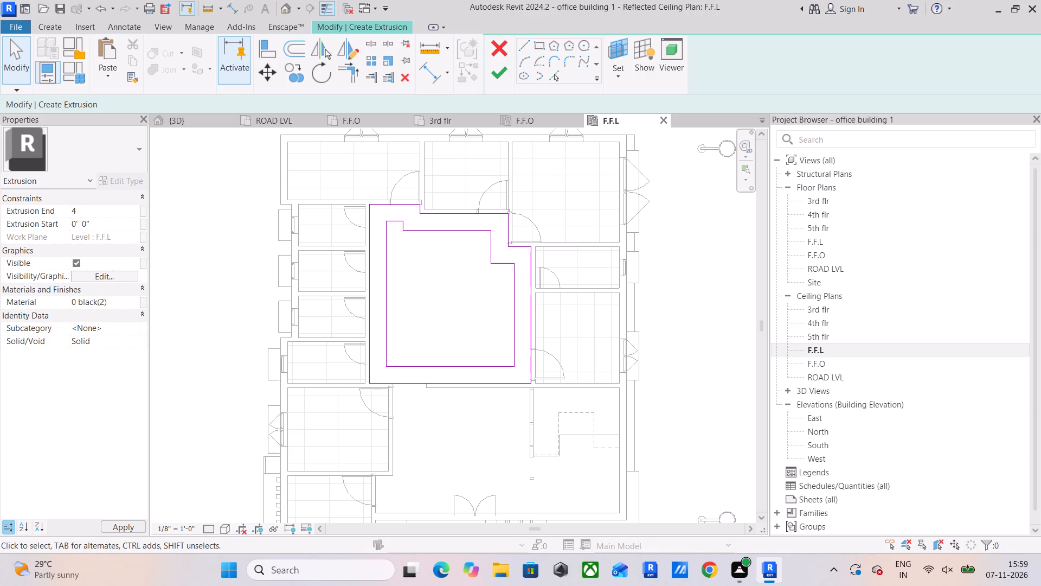
pyautogui.press('BackSpace')
pyautogui.press('2')
pyautogui.hotkey('shift', '"')
pyautogui.press('Return')
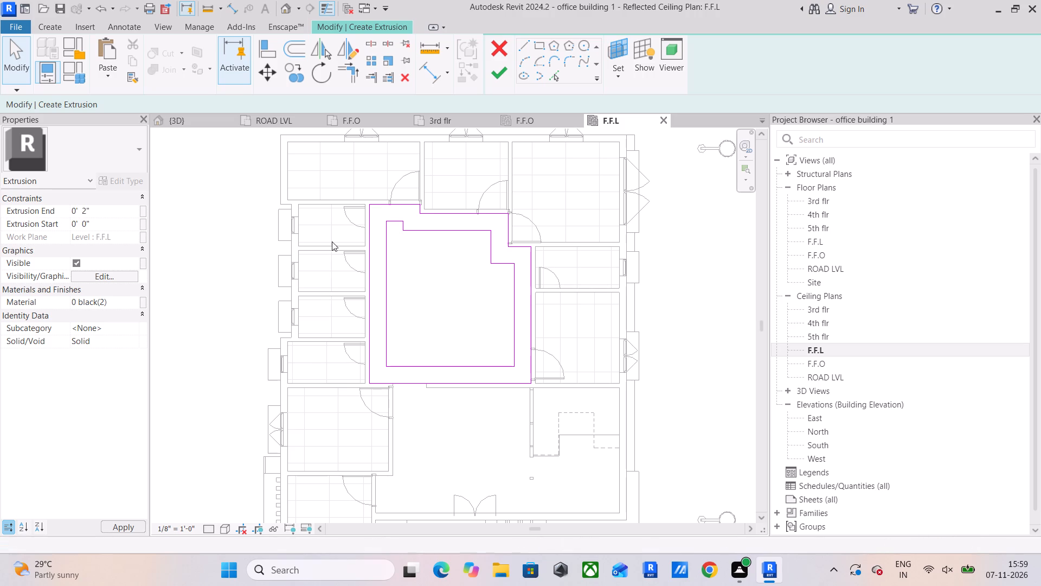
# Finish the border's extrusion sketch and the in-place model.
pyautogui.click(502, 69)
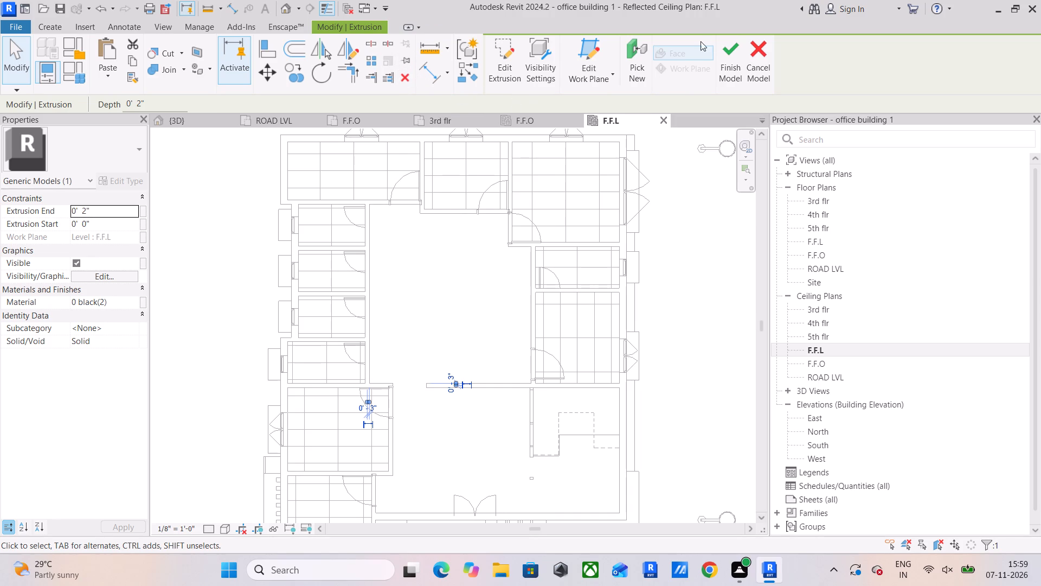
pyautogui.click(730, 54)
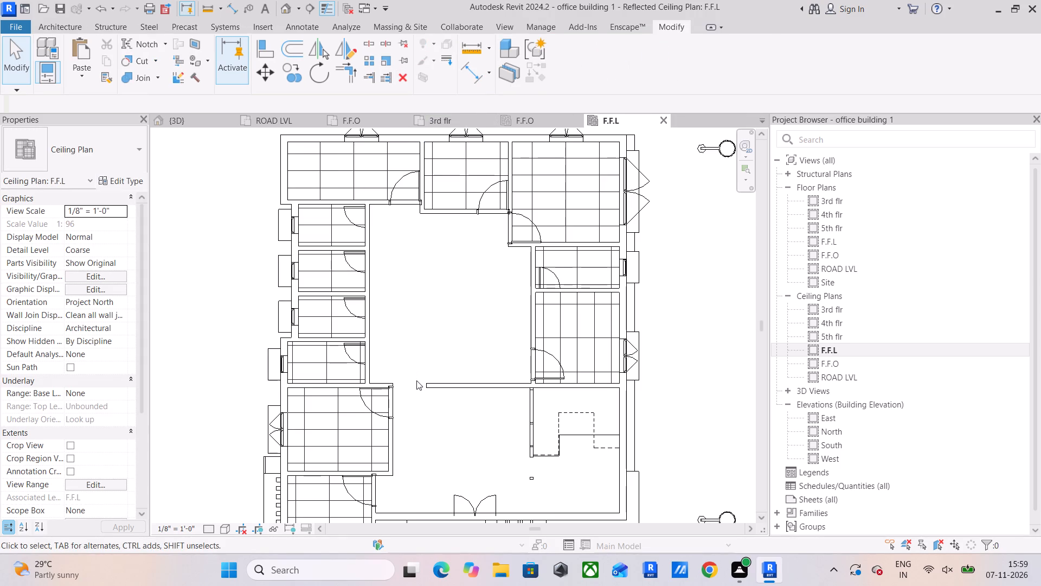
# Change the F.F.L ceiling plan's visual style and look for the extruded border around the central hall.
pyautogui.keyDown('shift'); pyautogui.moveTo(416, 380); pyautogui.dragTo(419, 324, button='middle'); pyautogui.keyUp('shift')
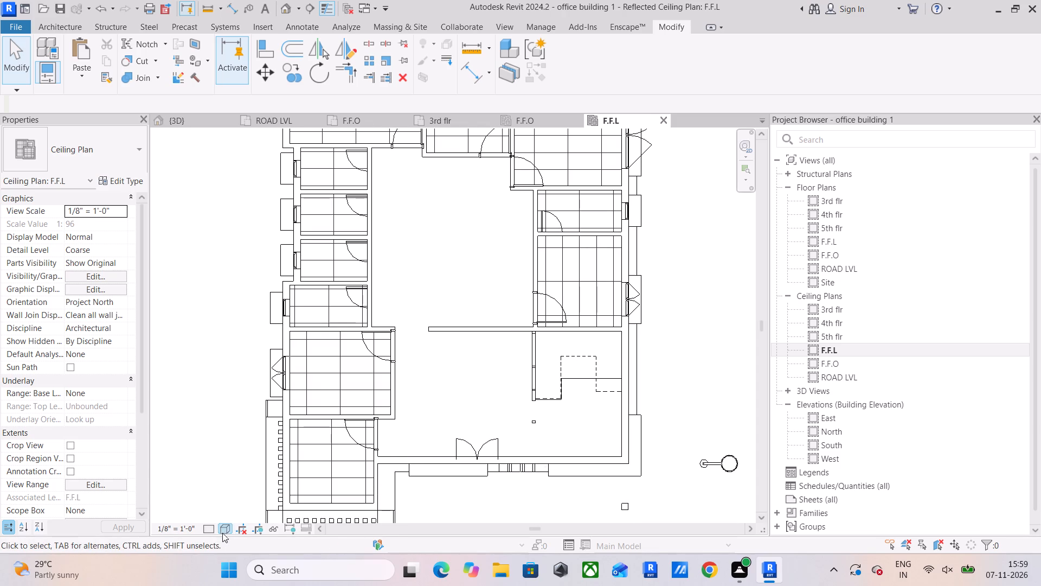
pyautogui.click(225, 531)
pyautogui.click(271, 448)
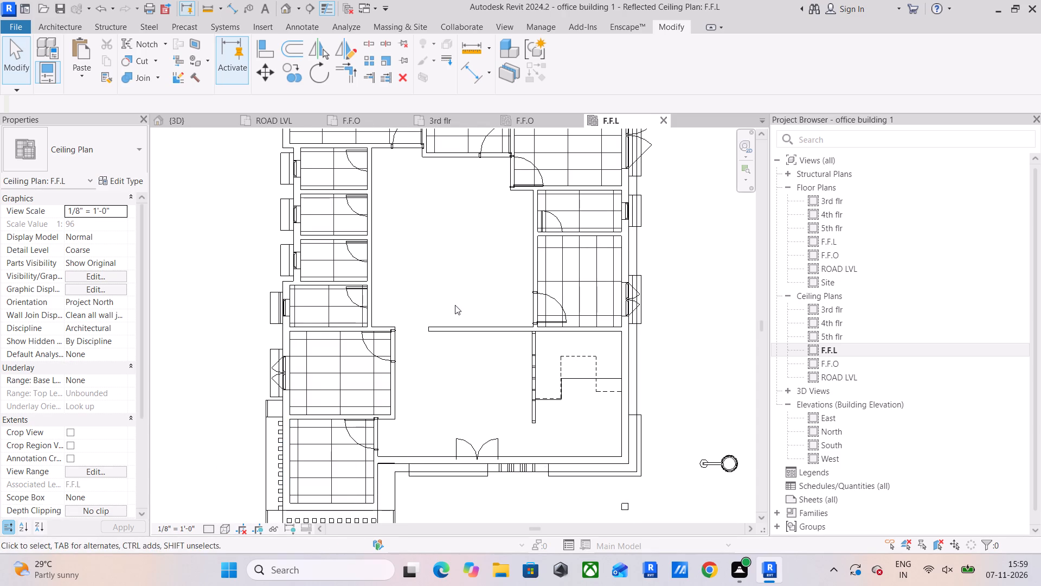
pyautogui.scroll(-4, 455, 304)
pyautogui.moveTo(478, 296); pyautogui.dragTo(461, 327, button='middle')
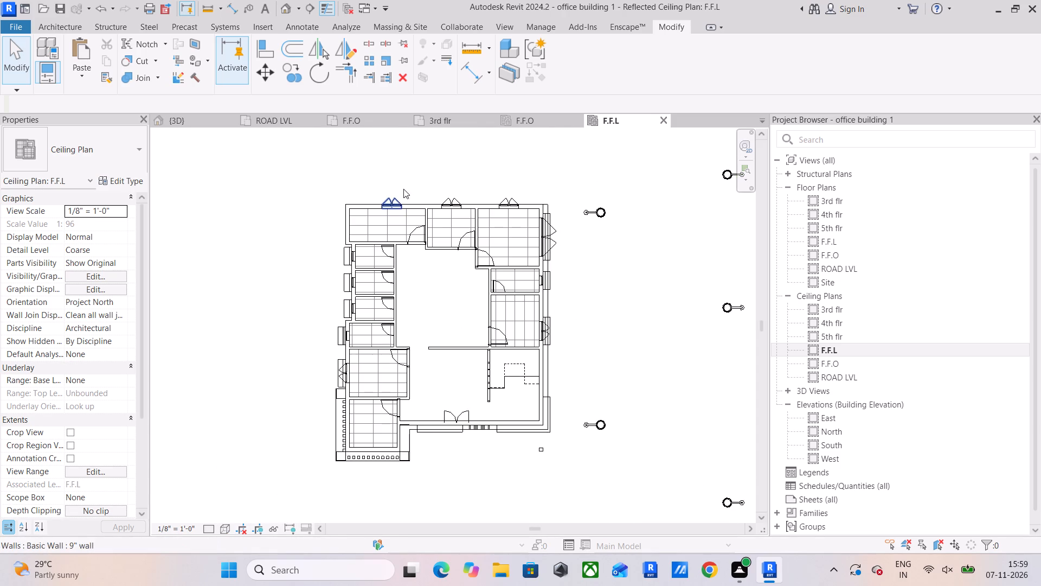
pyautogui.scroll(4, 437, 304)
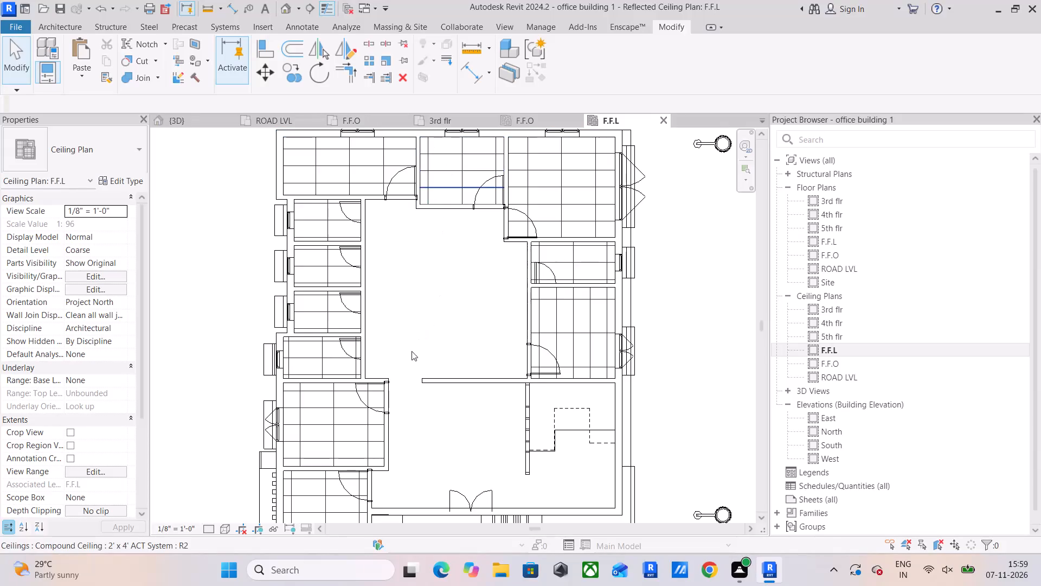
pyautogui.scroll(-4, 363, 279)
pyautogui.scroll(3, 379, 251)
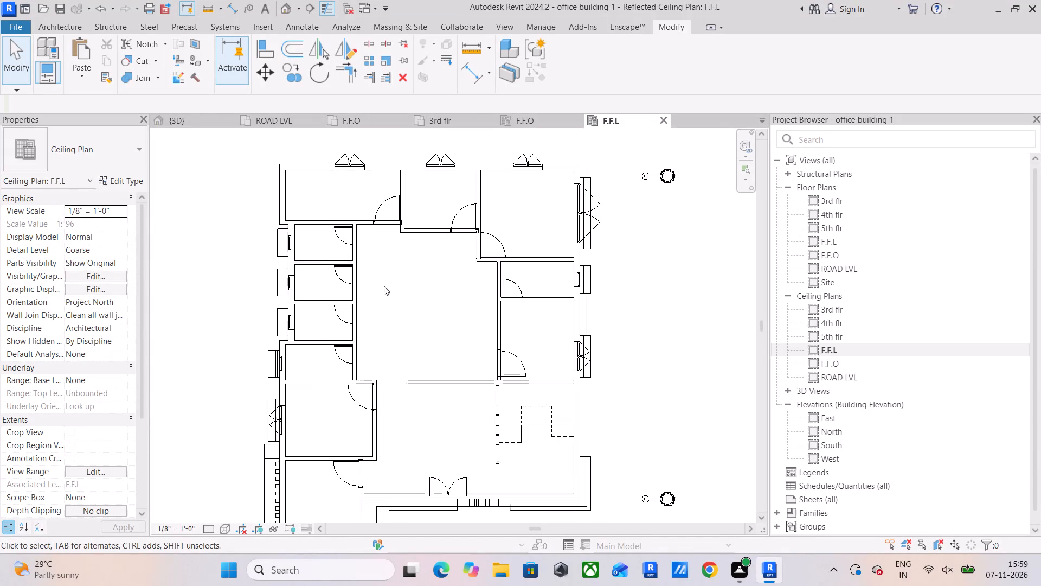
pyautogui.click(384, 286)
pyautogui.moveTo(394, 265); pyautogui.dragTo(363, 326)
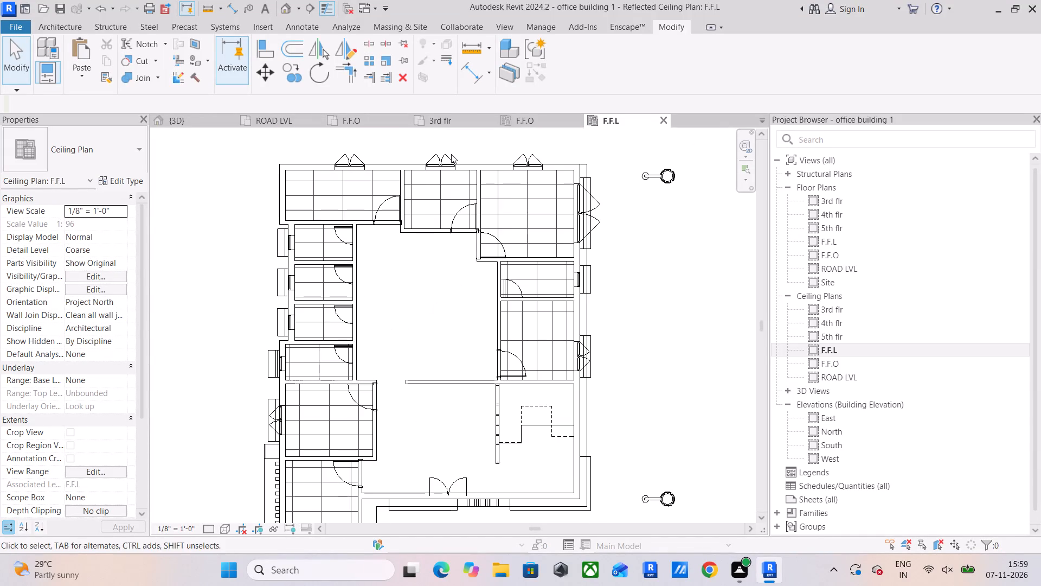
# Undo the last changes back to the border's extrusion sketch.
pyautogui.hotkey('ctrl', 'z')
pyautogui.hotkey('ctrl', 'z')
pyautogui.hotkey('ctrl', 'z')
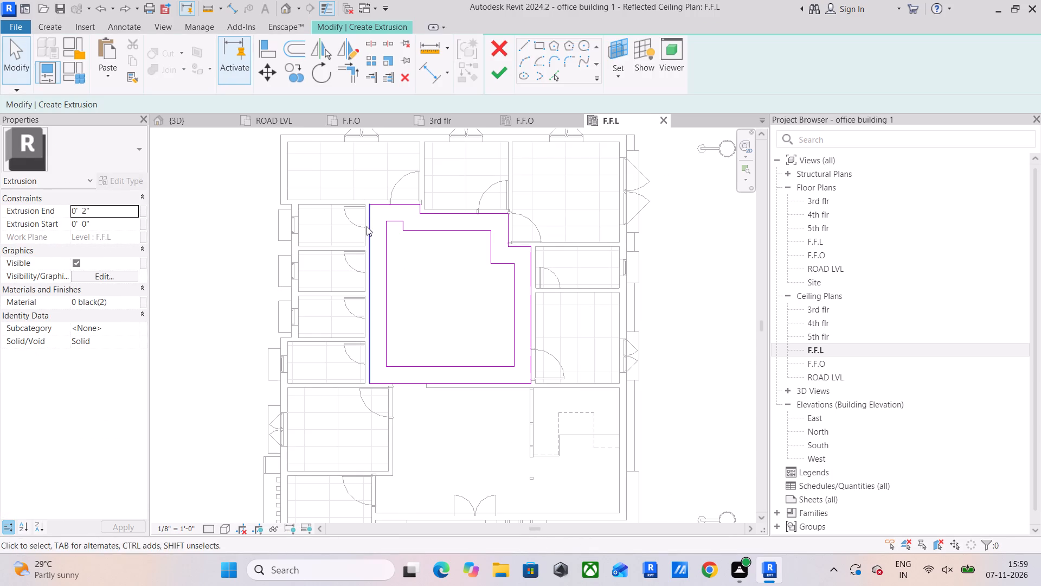
# Finish the border's extrusion sketch, keeping the in-place model open.
pyautogui.click(503, 77)
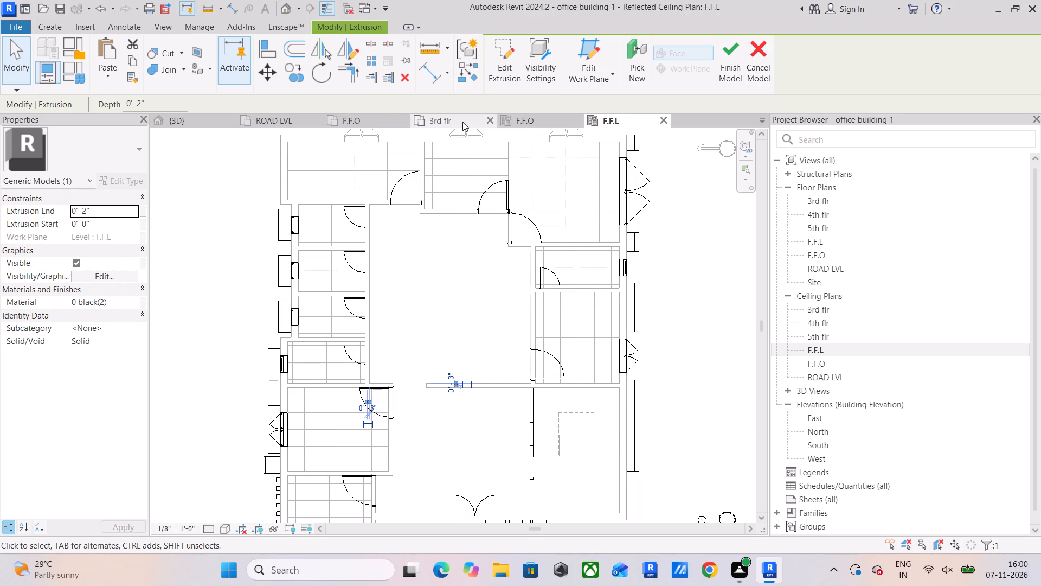
# Look for the selected border extrusion around the building's rear side in the 3D view.
pyautogui.click(204, 120)
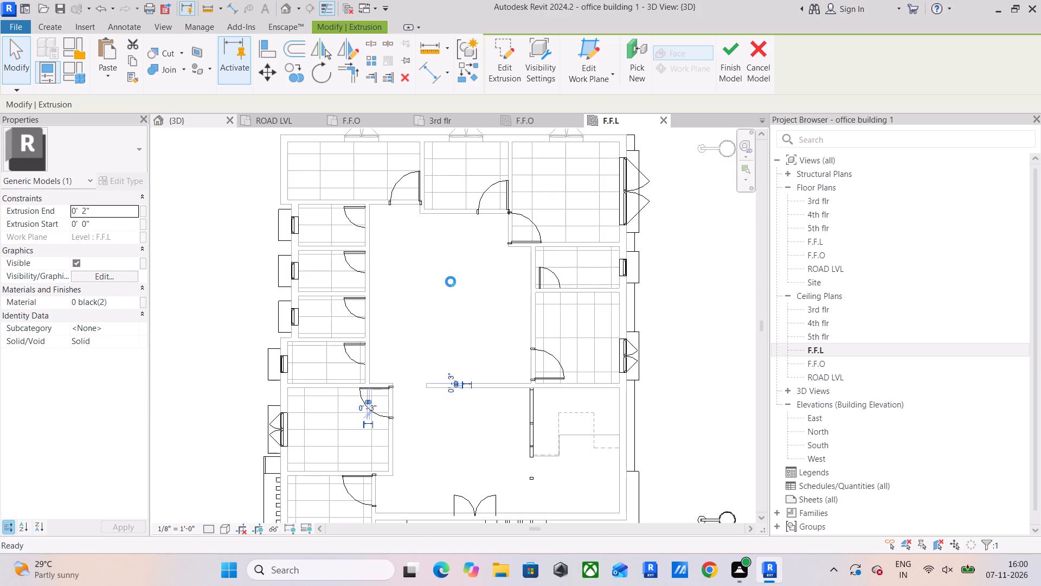
pyautogui.scroll(6, 432, 399)
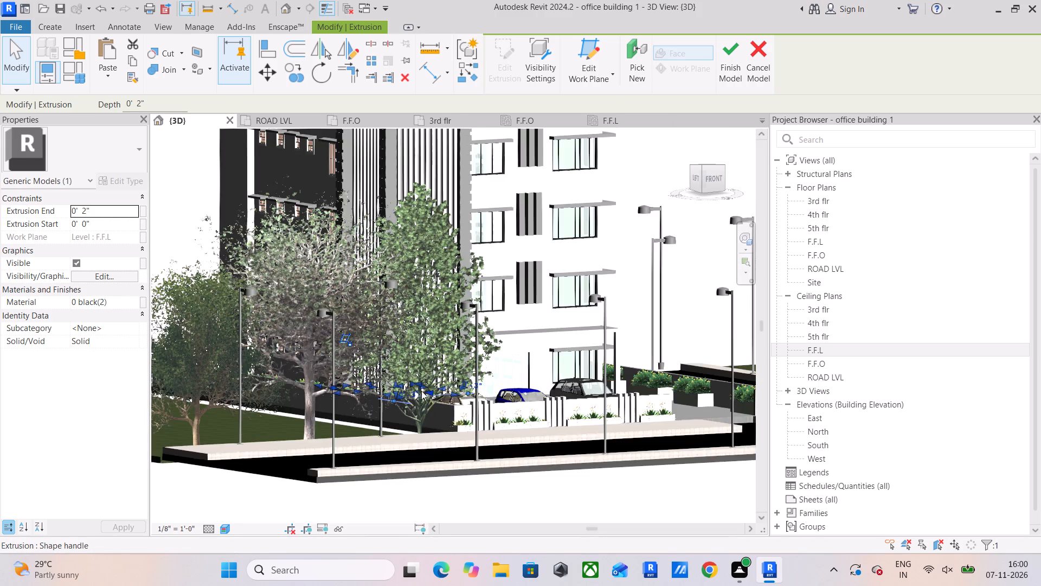
pyautogui.scroll(5, 421, 391)
pyautogui.keyDown('shift'); pyautogui.moveTo(396, 383); pyautogui.dragTo(619, 393, button='middle'); pyautogui.keyUp('shift')
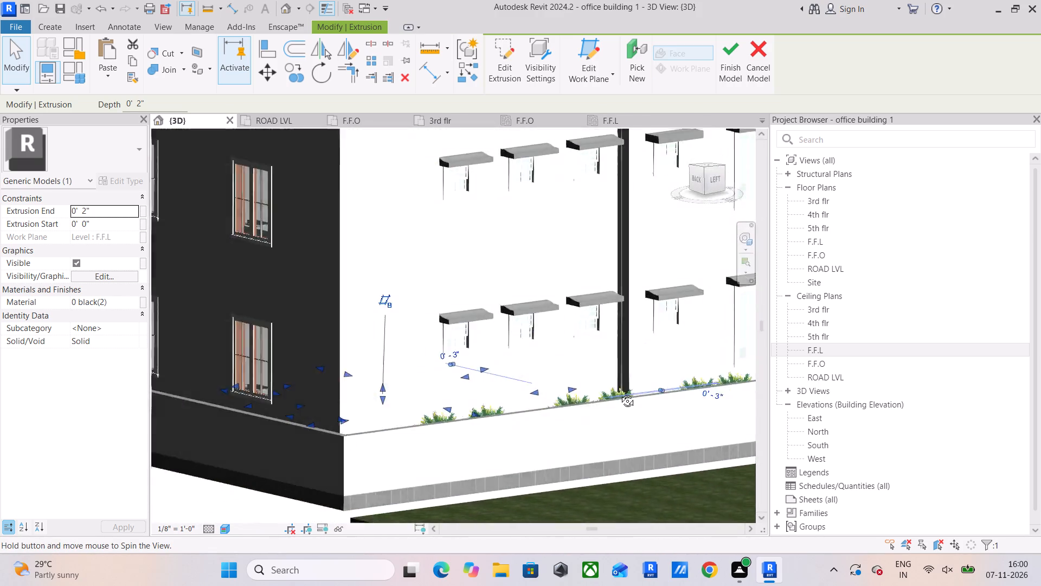
pyautogui.keyDown('shift'); pyautogui.moveTo(619, 393); pyautogui.dragTo(710, 386, button='middle'); pyautogui.keyUp('shift')
pyautogui.keyDown('shift'); pyautogui.moveTo(443, 413); pyautogui.dragTo(513, 413, button='middle'); pyautogui.keyUp('shift')
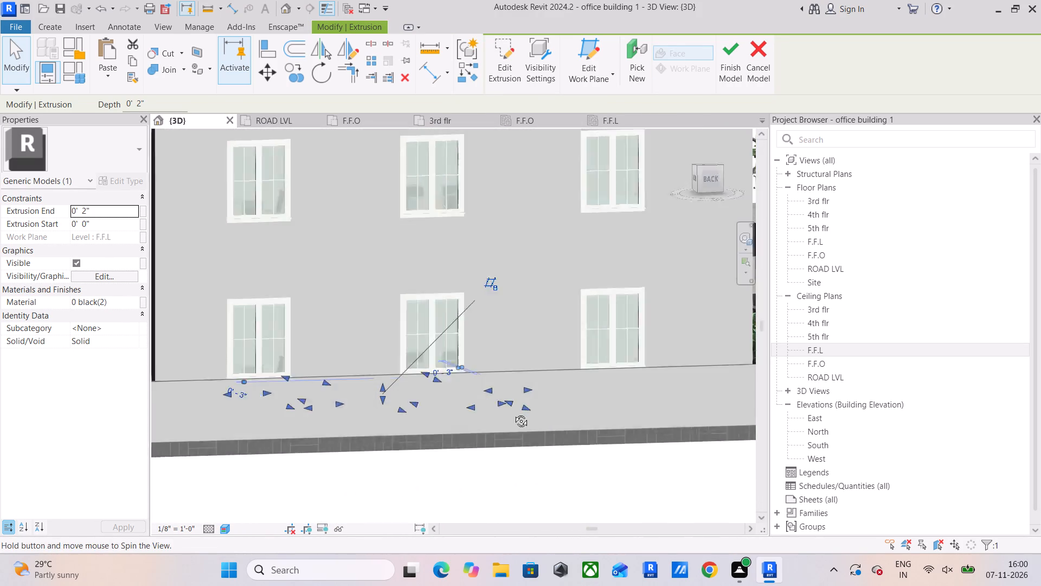
pyautogui.keyDown('shift'); pyautogui.moveTo(513, 413); pyautogui.dragTo(521, 413, button='middle'); pyautogui.keyUp('shift')
pyautogui.scroll(5, 392, 410)
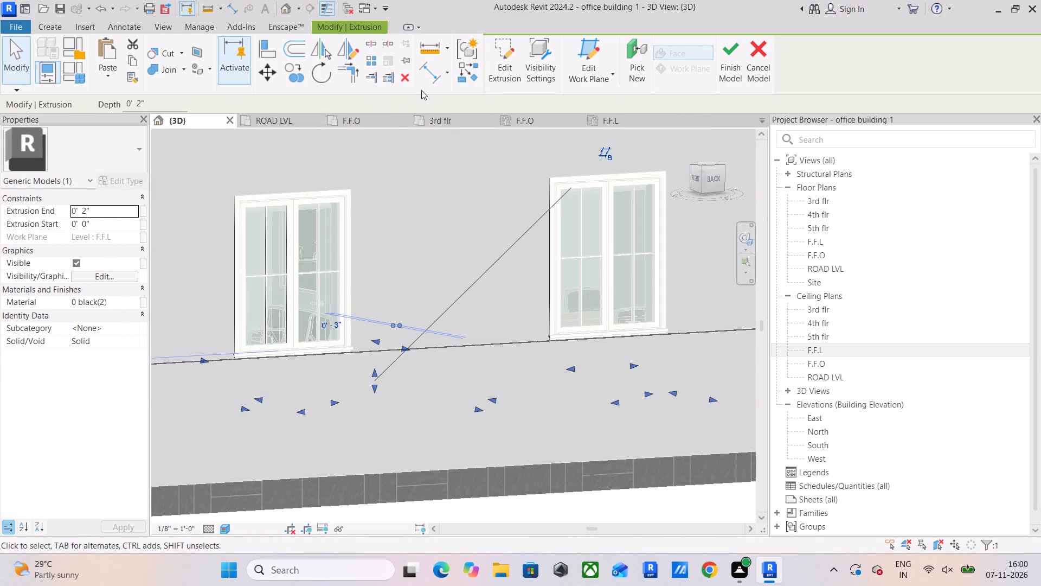
pyautogui.scroll(-4, 377, 271)
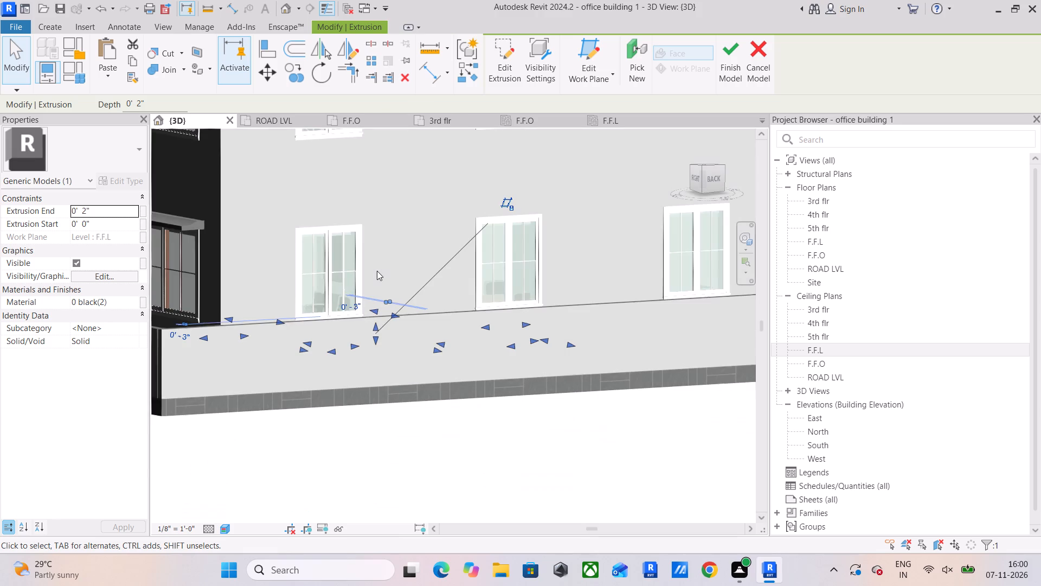
pyautogui.scroll(5, 242, 366)
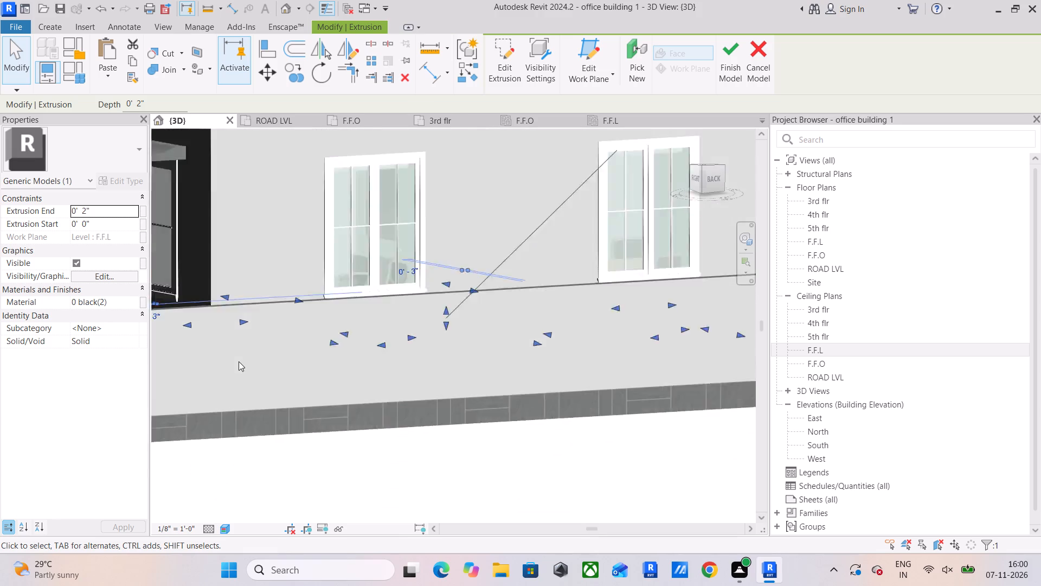
pyautogui.keyDown('shift'); pyautogui.moveTo(239, 361); pyautogui.dragTo(304, 398, button='middle'); pyautogui.keyUp('shift')
pyautogui.moveTo(310, 399); pyautogui.dragTo(350, 380, button='middle')
pyautogui.scroll(-3, 355, 382)
pyautogui.keyDown('shift'); pyautogui.moveTo(368, 380); pyautogui.dragTo(245, 401, button='middle'); pyautogui.keyUp('shift')
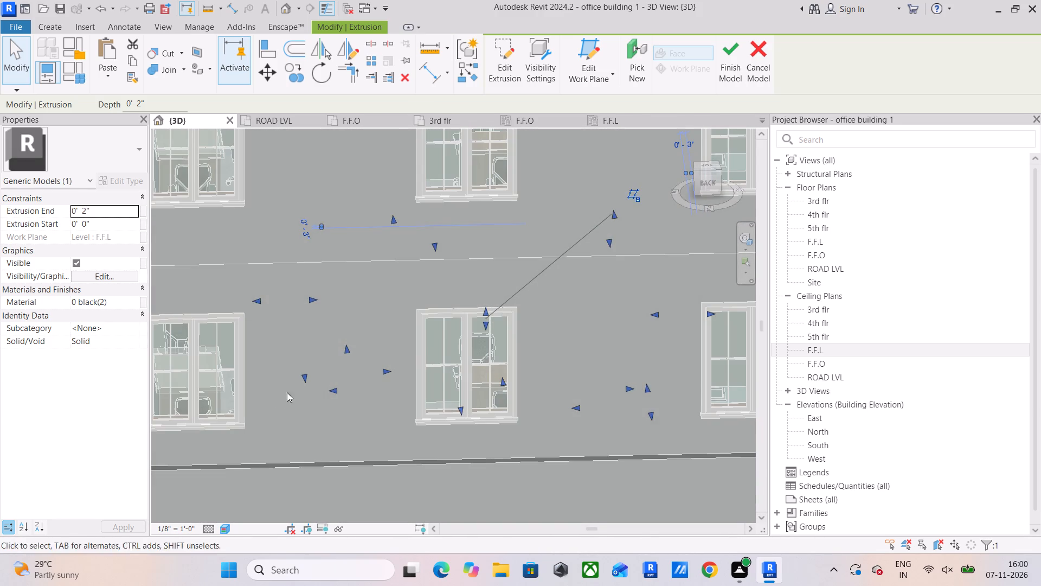
# Finish the in-place border model.
pyautogui.press('Escape')
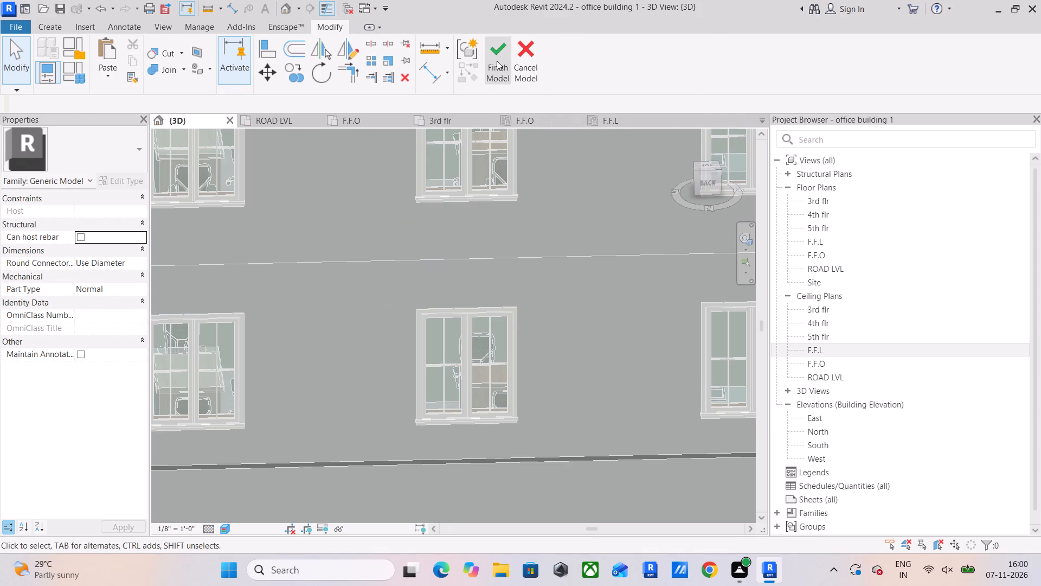
pyautogui.click(497, 61)
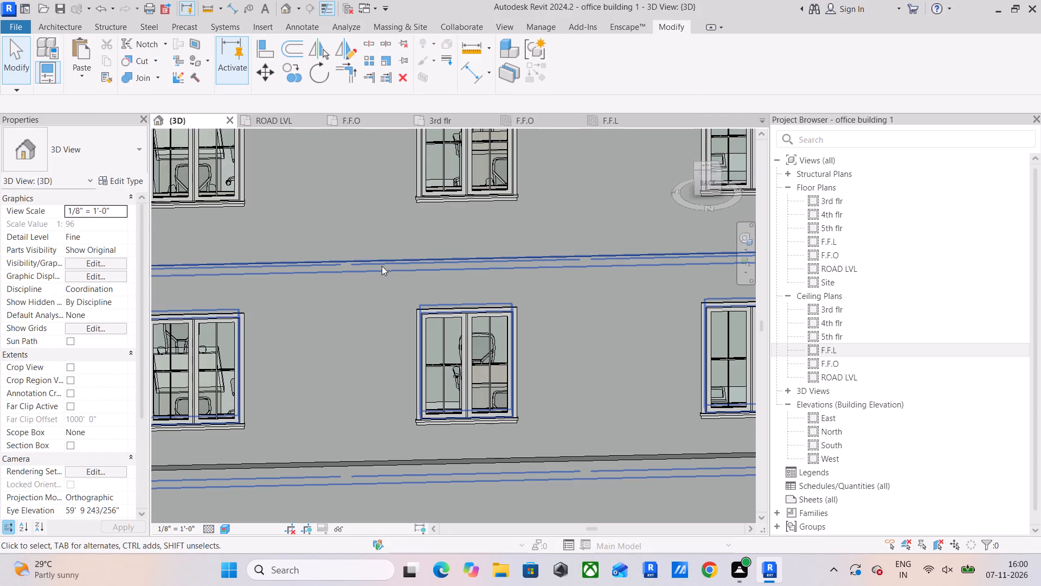
# Temporarily hide the 9" rear exterior wall of the F.F.L level in the 3D view.
pyautogui.click(383, 265)
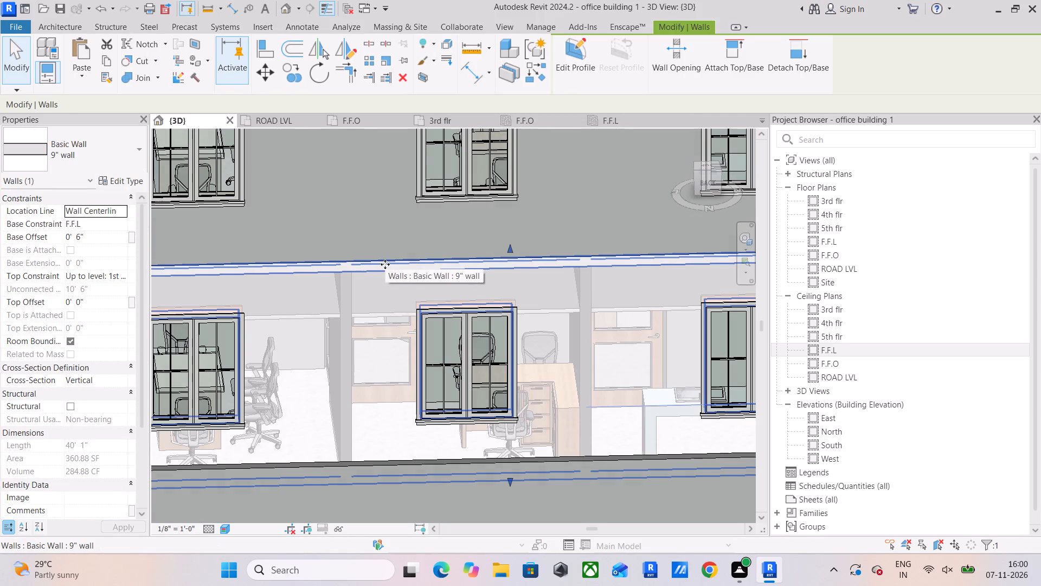
pyautogui.press('h')
pyautogui.press('h')
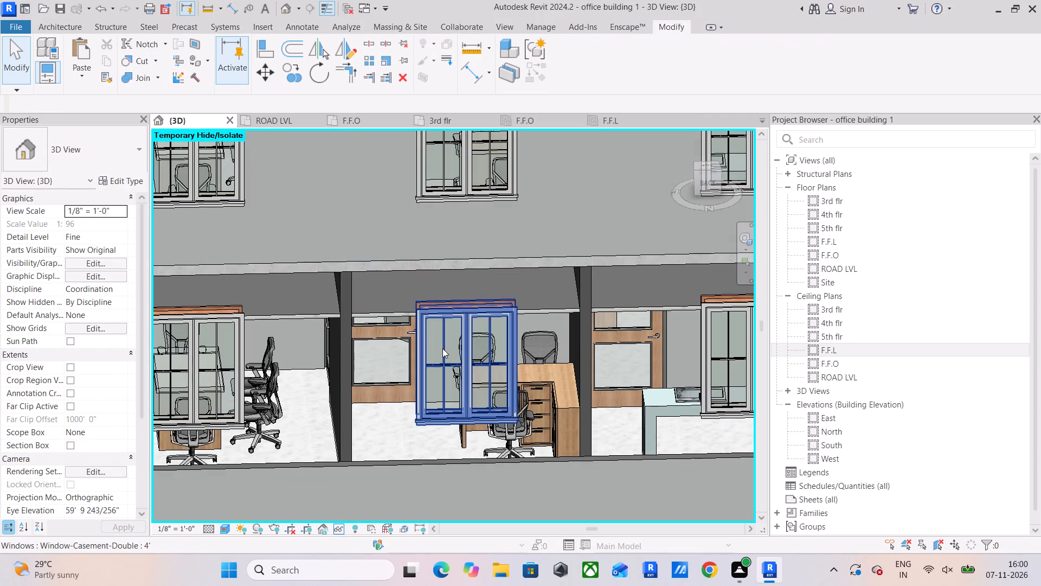
# Create a section box around the 2' x 4' ACT System ceiling of the middle rear F.F.L office.
pyautogui.keyDown('shift'); pyautogui.moveTo(471, 323); pyautogui.dragTo(490, 287, button='middle'); pyautogui.keyUp('shift')
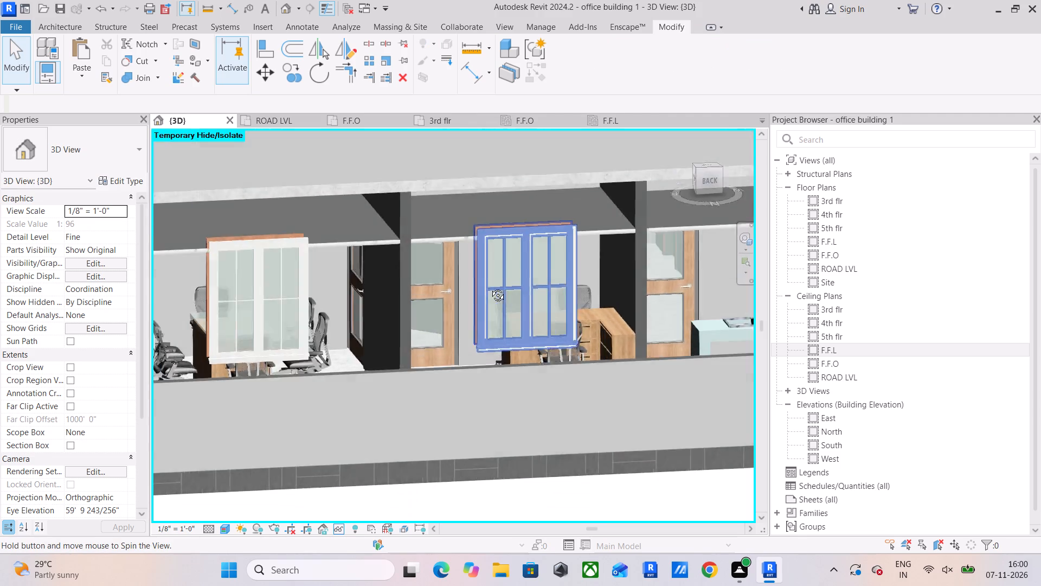
pyautogui.keyDown('shift'); pyautogui.moveTo(490, 287); pyautogui.dragTo(492, 253, button='middle'); pyautogui.keyUp('shift')
pyautogui.moveTo(464, 215); pyautogui.dragTo(499, 364, button='middle')
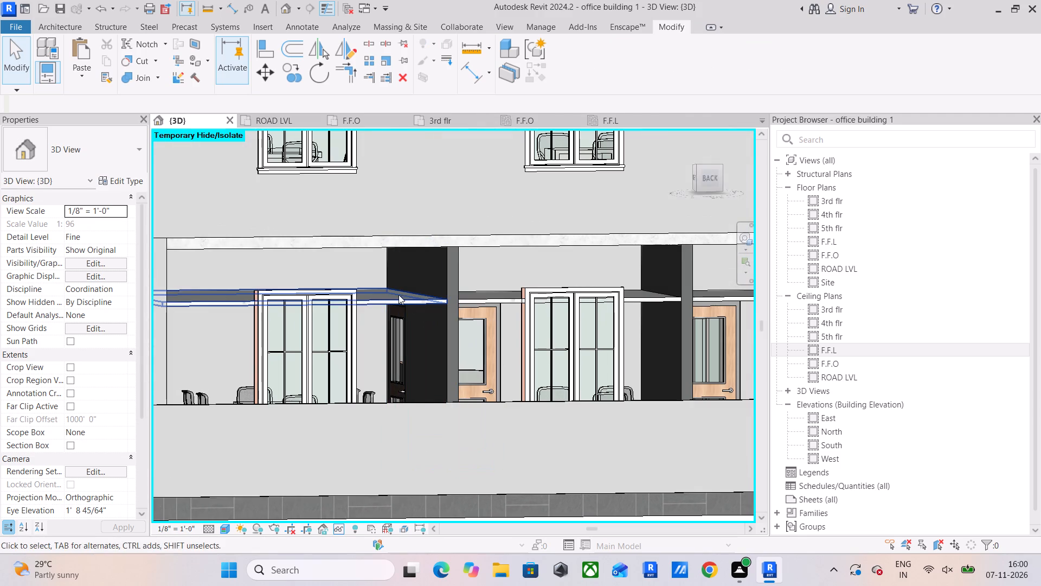
pyautogui.keyDown('shift'); pyautogui.moveTo(400, 307); pyautogui.dragTo(383, 366, button='middle'); pyautogui.keyUp('shift')
pyautogui.moveTo(399, 356); pyautogui.dragTo(382, 264, button='middle')
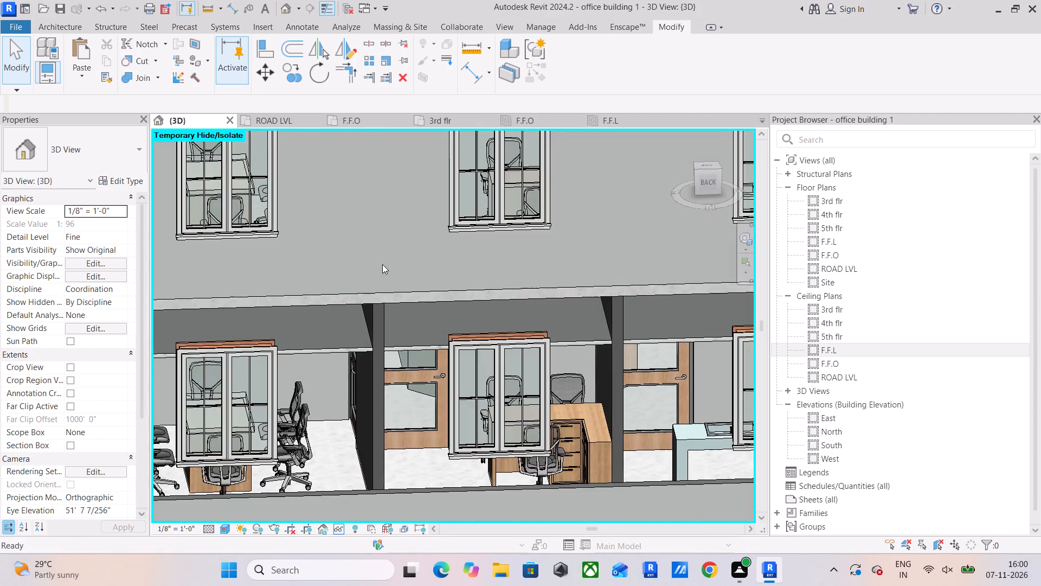
pyautogui.scroll(-4, 436, 287)
pyautogui.keyDown('shift'); pyautogui.moveTo(439, 296); pyautogui.dragTo(445, 296, button='middle'); pyautogui.keyUp('shift')
pyautogui.scroll(4, 470, 327)
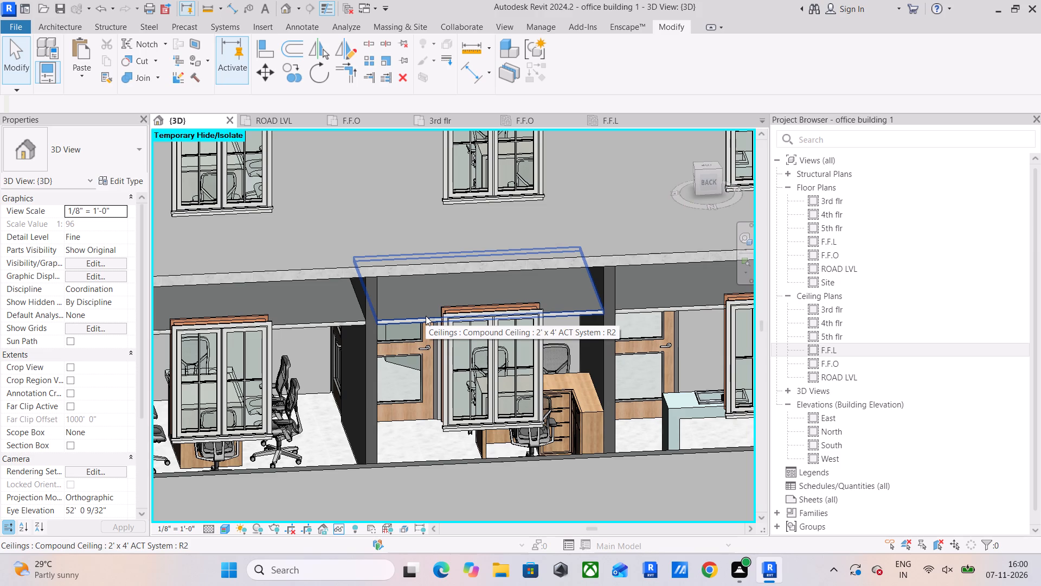
pyautogui.click(426, 316)
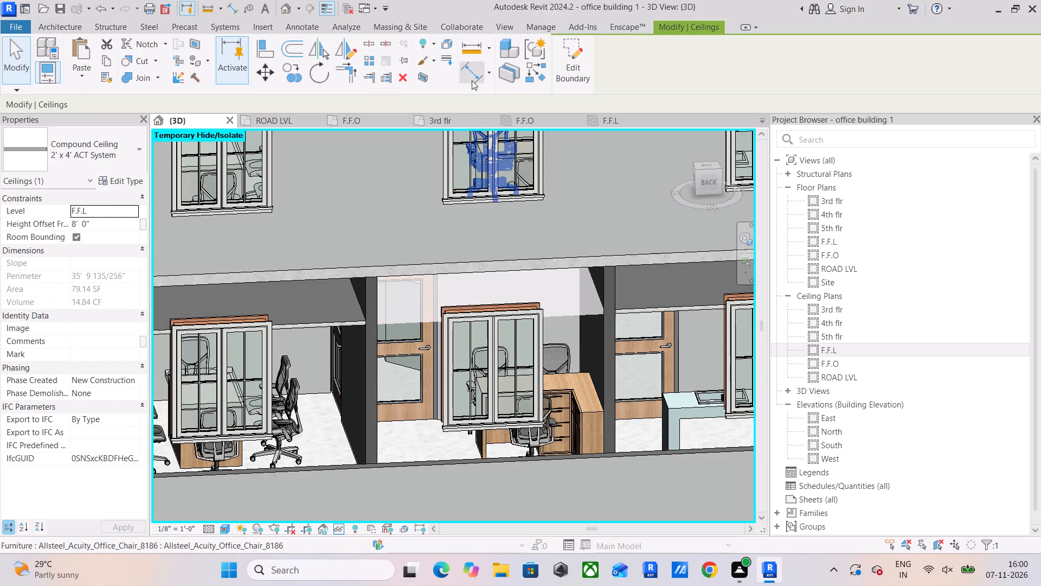
pyautogui.click(426, 76)
# Extend the section box's front face from the office well into the central hall.
pyautogui.keyDown('shift'); pyautogui.moveTo(463, 336); pyautogui.dragTo(470, 337, button='middle'); pyautogui.keyUp('shift')
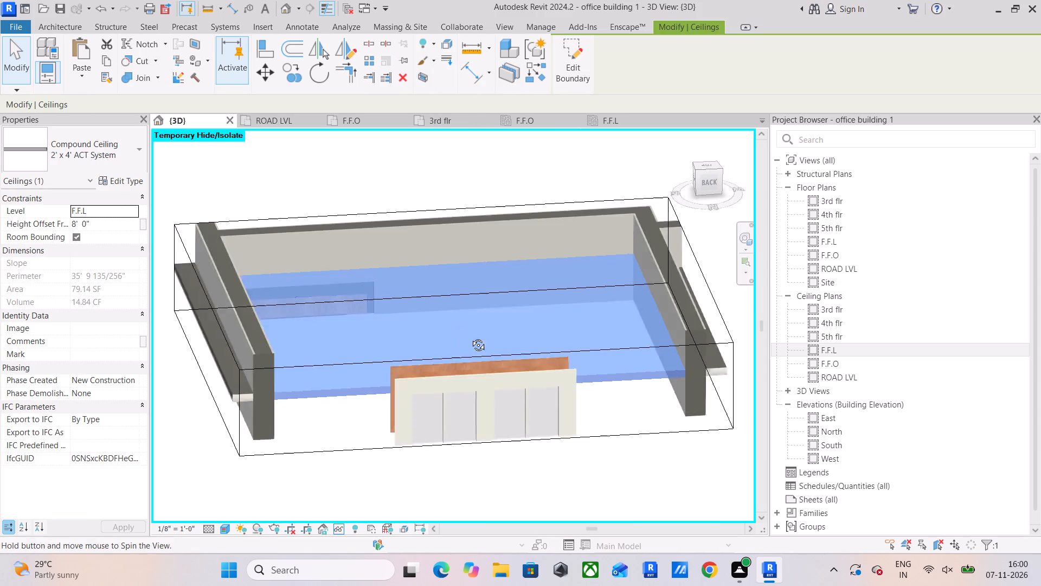
pyautogui.keyDown('shift'); pyautogui.moveTo(470, 337); pyautogui.dragTo(618, 252, button='middle'); pyautogui.keyUp('shift')
pyautogui.keyDown('shift'); pyautogui.scroll(-4, 589, 313); pyautogui.keyUp('shift')
pyautogui.keyDown('shift'); pyautogui.moveTo(576, 334); pyautogui.dragTo(599, 374, button='middle'); pyautogui.keyUp('shift')
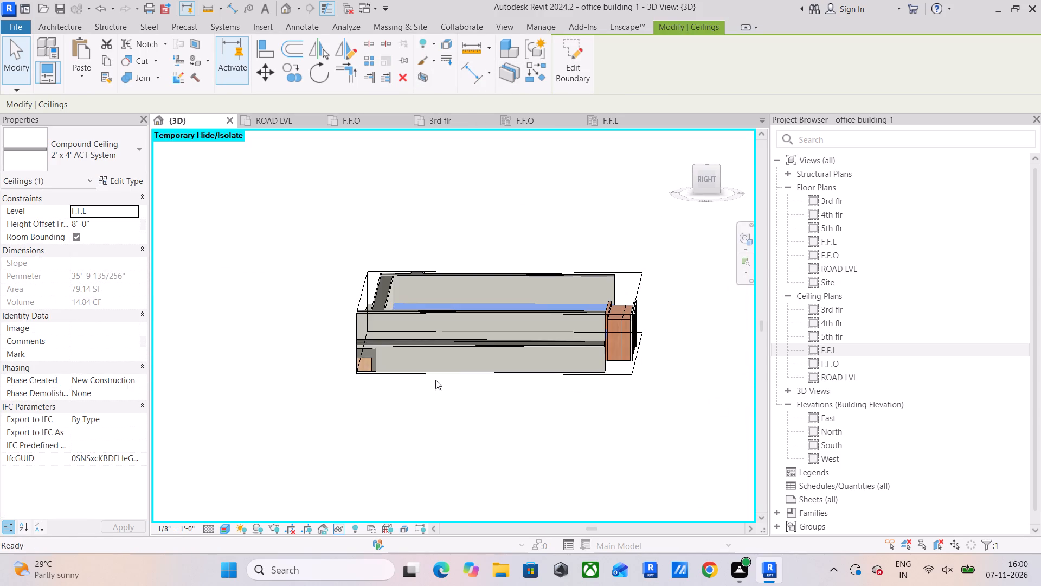
pyautogui.click(347, 286)
pyautogui.click(357, 295)
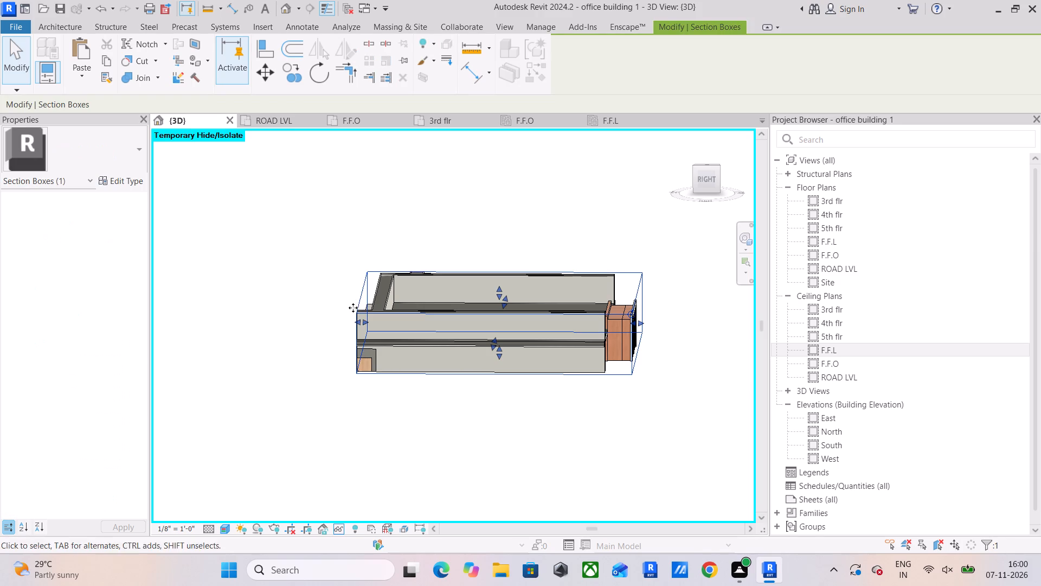
pyautogui.moveTo(357, 321); pyautogui.dragTo(214, 323)
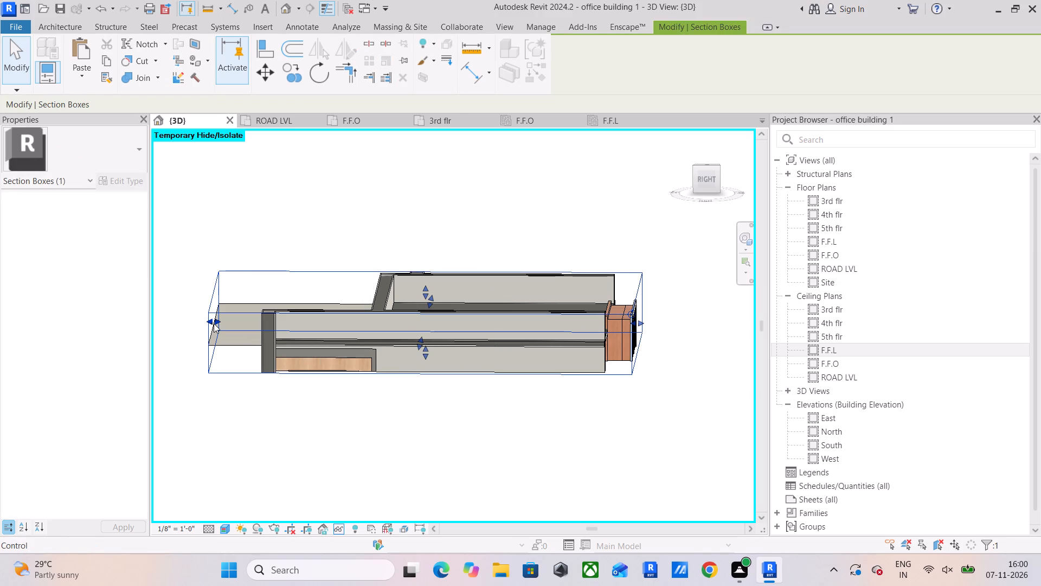
pyautogui.write('gr')
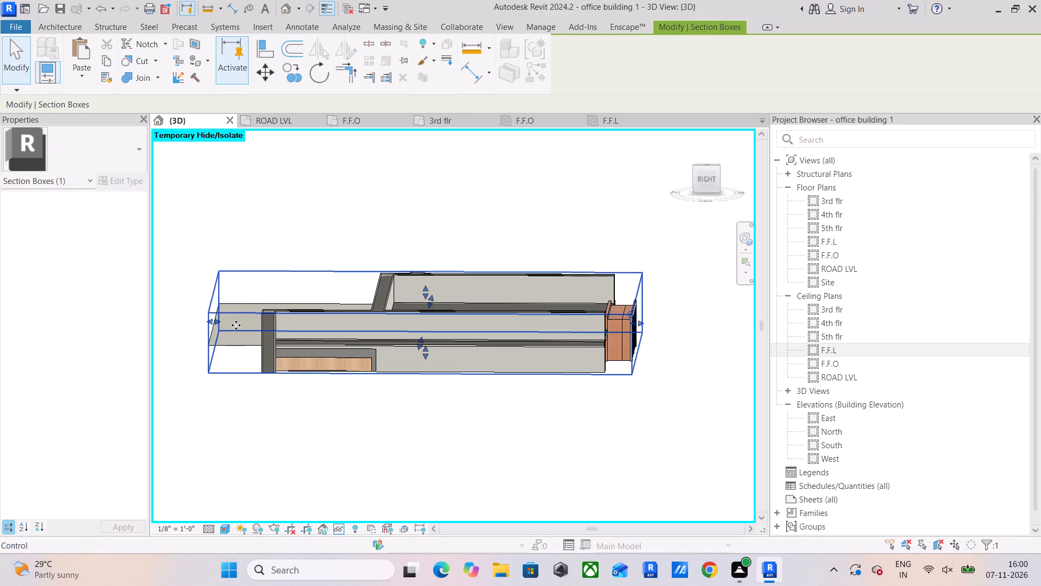
pyautogui.keyDown('shift'); pyautogui.moveTo(273, 332); pyautogui.dragTo(363, 329, button='middle'); pyautogui.keyUp('shift')
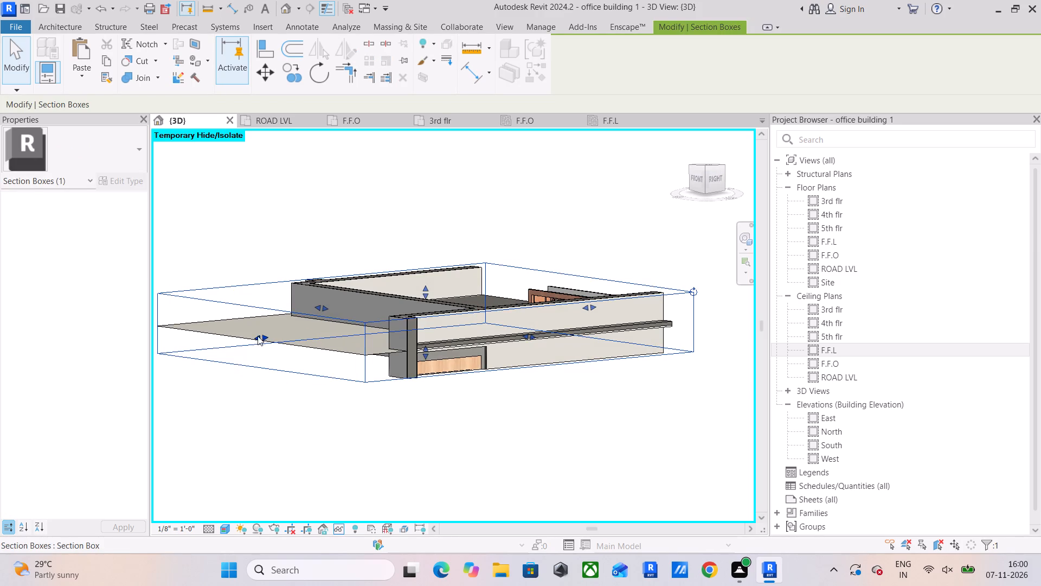
pyautogui.moveTo(258, 336); pyautogui.dragTo(202, 366)
pyautogui.scroll(-5, 213, 358)
pyautogui.moveTo(237, 351); pyautogui.dragTo(427, 294, button='middle')
pyautogui.moveTo(395, 298); pyautogui.dragTo(345, 312)
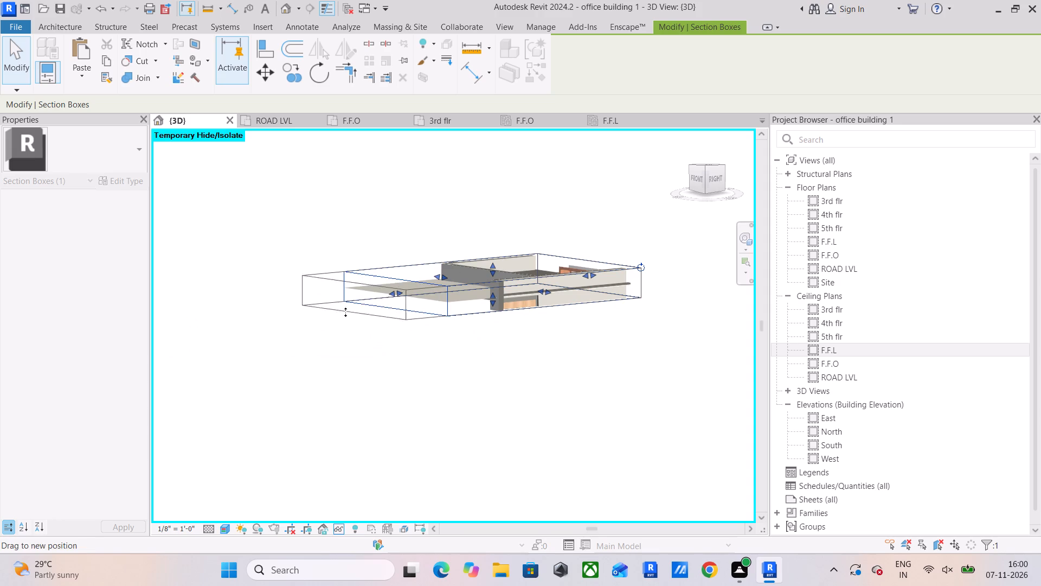
pyautogui.moveTo(345, 312); pyautogui.dragTo(282, 329)
pyautogui.keyDown('shift'); pyautogui.moveTo(451, 321); pyautogui.dragTo(364, 350, button='middle'); pyautogui.keyUp('shift')
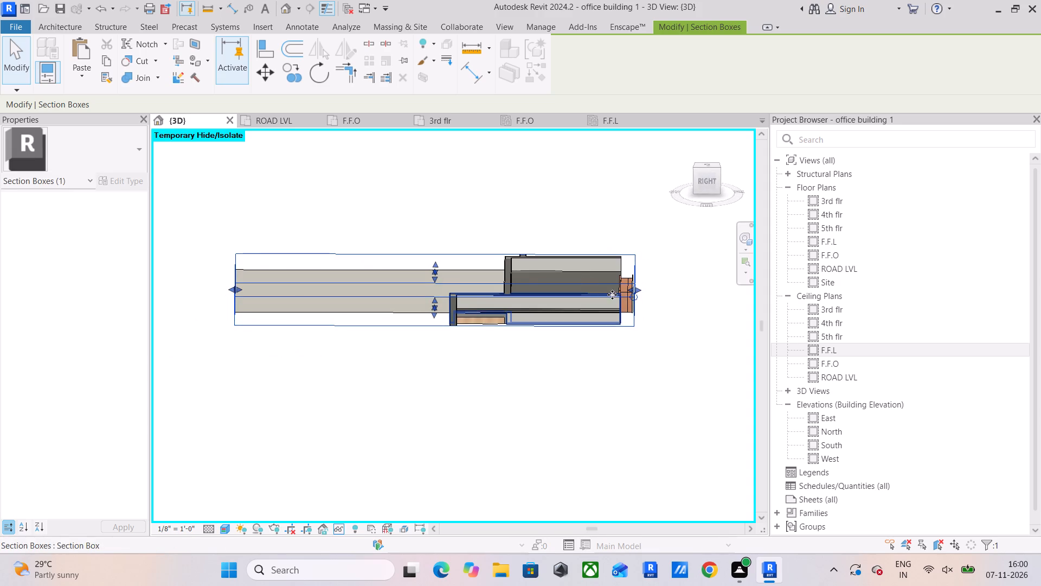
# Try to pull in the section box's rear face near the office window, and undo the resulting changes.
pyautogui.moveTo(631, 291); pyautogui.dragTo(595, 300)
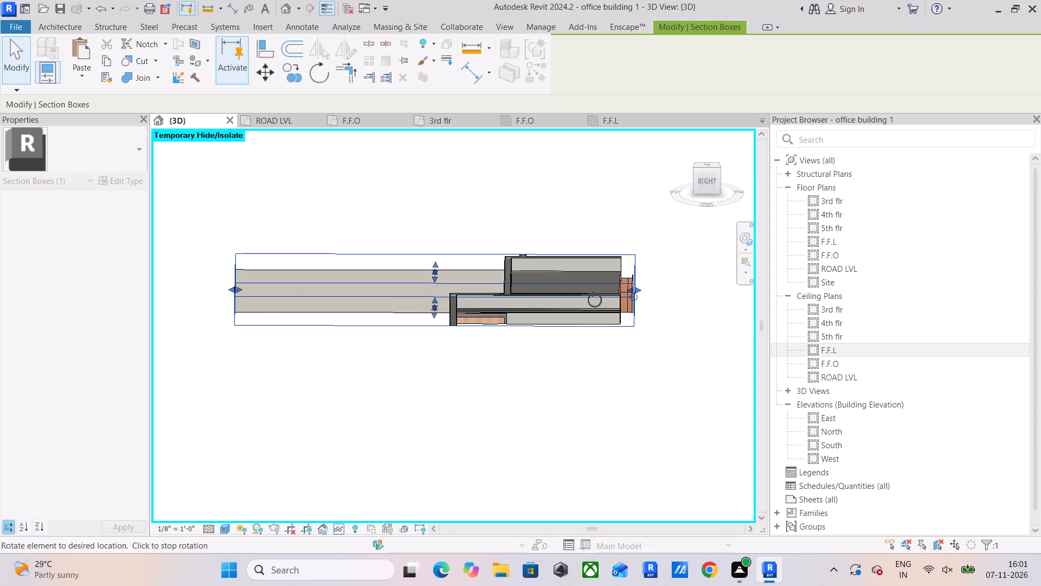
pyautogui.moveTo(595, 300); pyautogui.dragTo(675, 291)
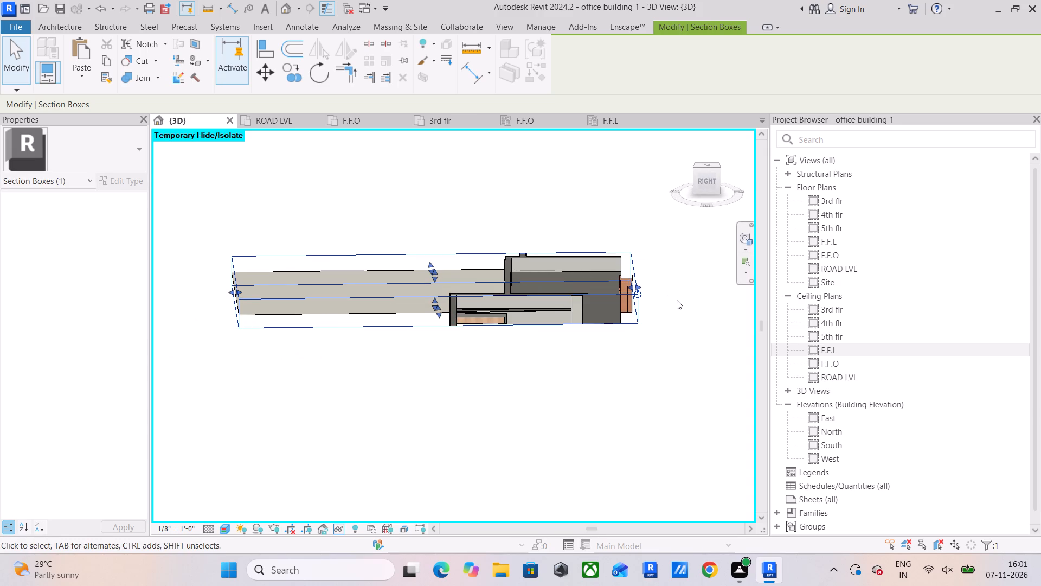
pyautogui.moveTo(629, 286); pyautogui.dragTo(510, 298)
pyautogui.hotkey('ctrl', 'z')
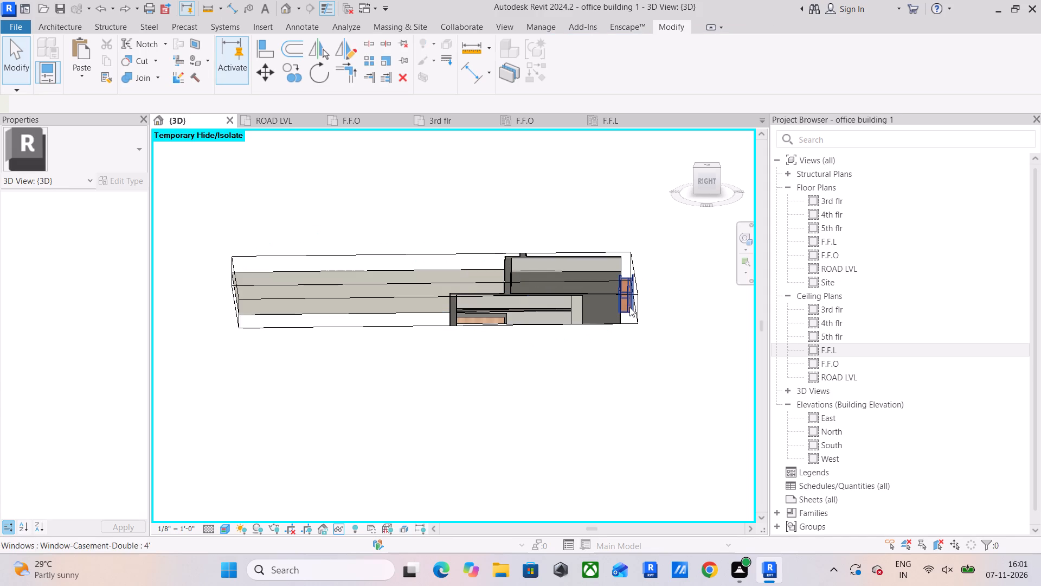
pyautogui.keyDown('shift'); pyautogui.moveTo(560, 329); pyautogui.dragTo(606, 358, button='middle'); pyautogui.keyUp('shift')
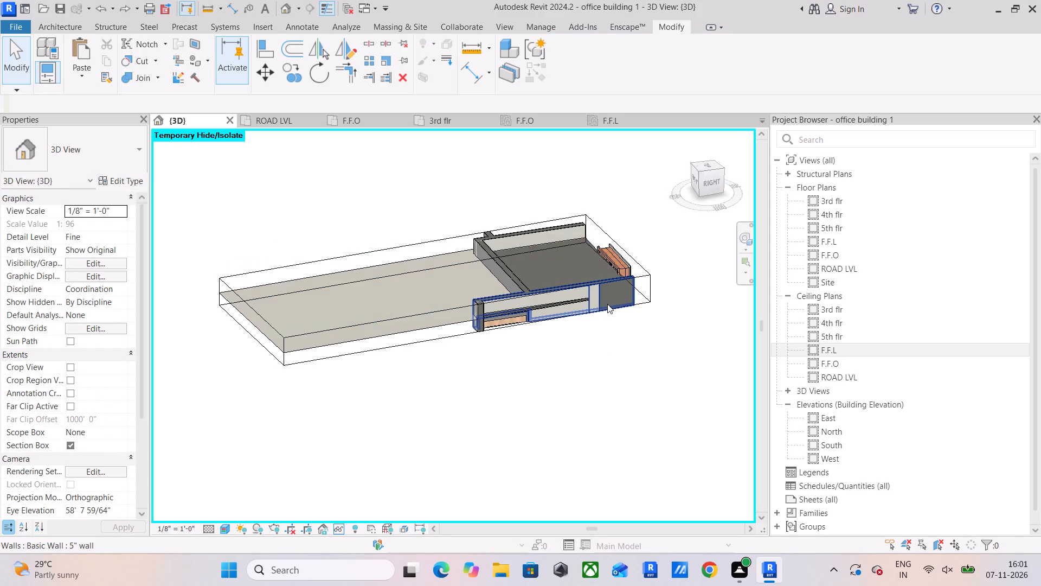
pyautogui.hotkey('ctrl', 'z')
# Pull the section box's rear face in past the office and lower its bottom face below the central hall's floor.
pyautogui.moveTo(599, 300); pyautogui.dragTo(599, 348, button='middle')
pyautogui.keyDown('shift'); pyautogui.moveTo(600, 329); pyautogui.dragTo(654, 375, button='middle'); pyautogui.keyUp('shift')
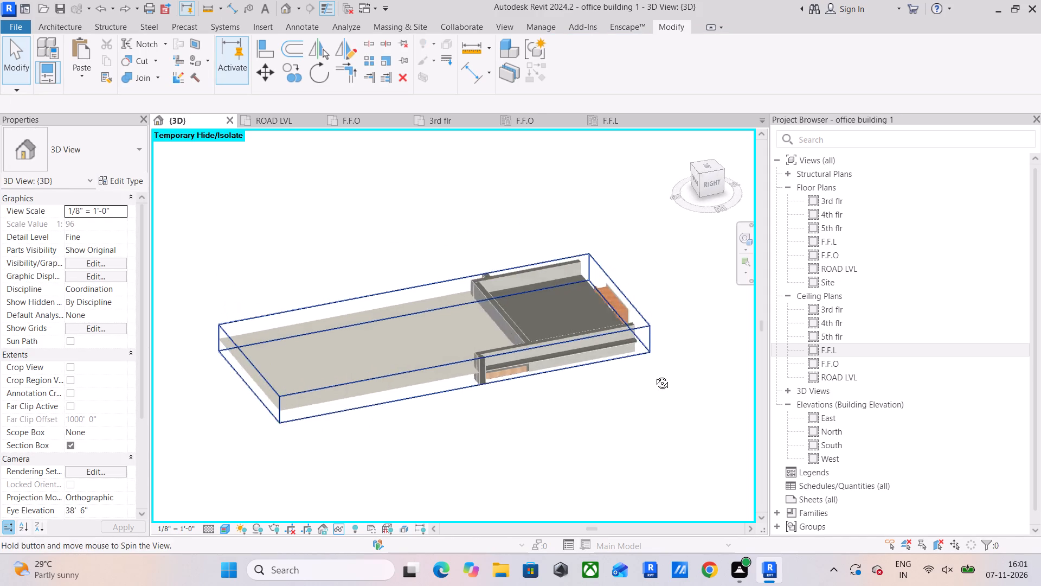
pyautogui.keyDown('shift'); pyautogui.moveTo(654, 375); pyautogui.dragTo(655, 372, button='middle'); pyautogui.keyUp('shift')
pyautogui.click(631, 301)
pyautogui.moveTo(611, 298); pyautogui.dragTo(591, 308)
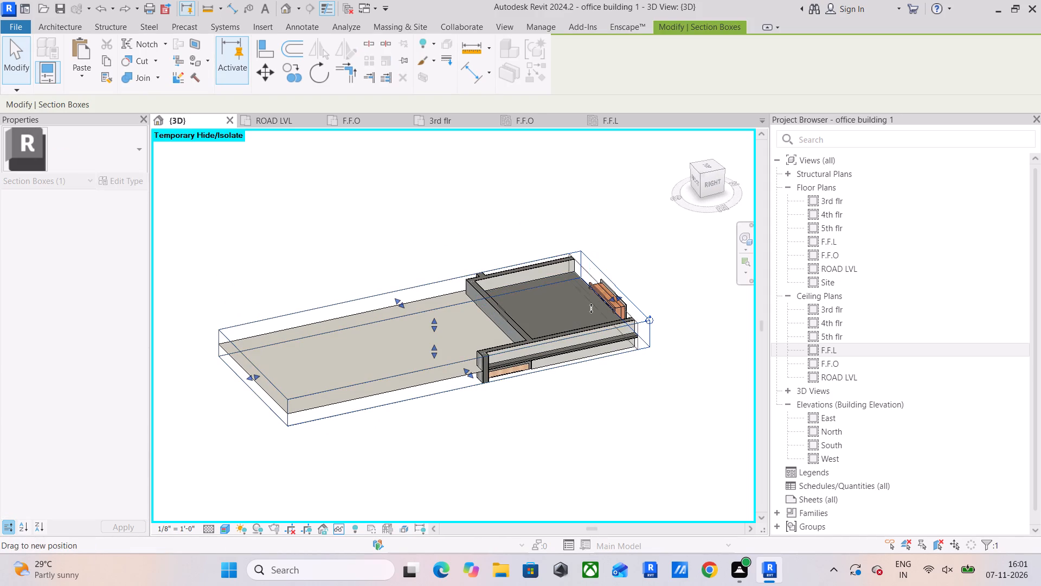
pyautogui.moveTo(591, 308); pyautogui.dragTo(489, 351)
pyautogui.keyDown('shift'); pyautogui.moveTo(489, 351); pyautogui.dragTo(467, 219, button='middle'); pyautogui.keyUp('shift')
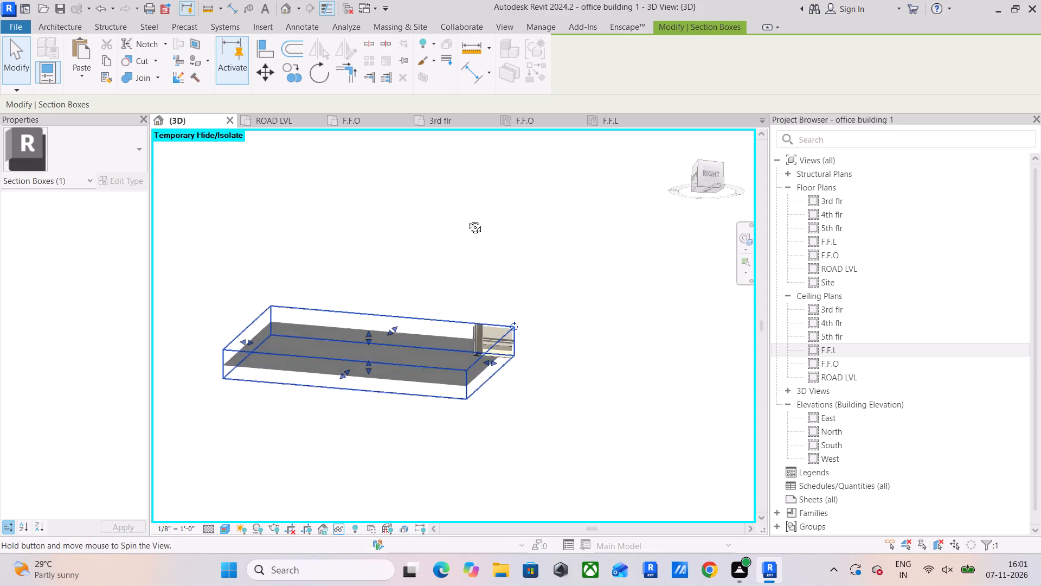
pyautogui.keyDown('shift'); pyautogui.moveTo(467, 219); pyautogui.dragTo(462, 257, button='middle'); pyautogui.keyUp('shift')
pyautogui.moveTo(369, 373); pyautogui.dragTo(371, 507)
pyautogui.moveTo(390, 398); pyautogui.dragTo(414, 246, button='middle')
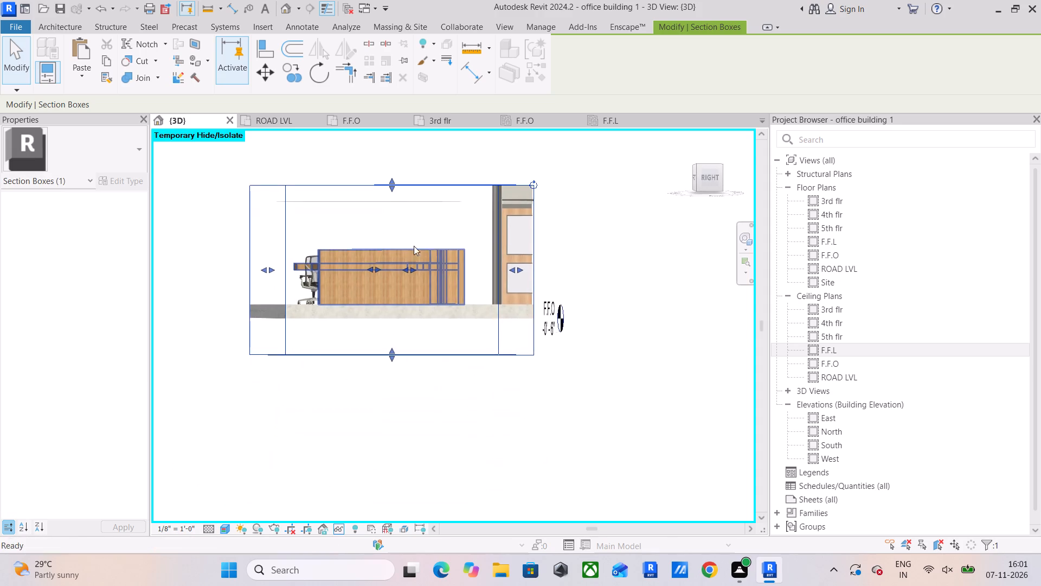
pyautogui.moveTo(414, 246); pyautogui.dragTo(413, 246, button='middle')
pyautogui.keyDown('shift'); pyautogui.moveTo(389, 348); pyautogui.dragTo(421, 374, button='middle'); pyautogui.keyUp('shift')
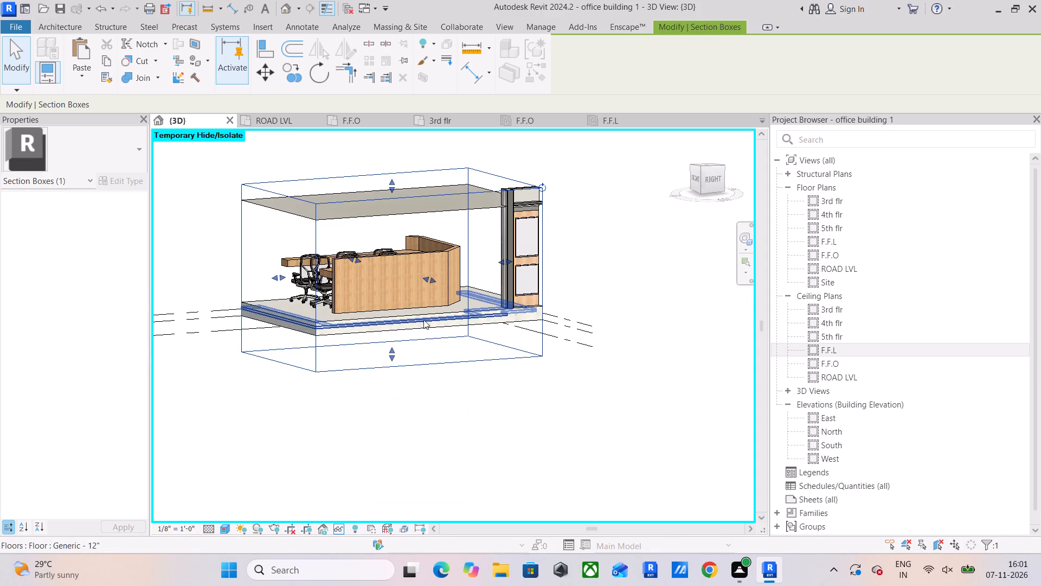
# Delete the extruded generic-model border that sits at floor level in the sectioned central hall.
pyautogui.click(420, 321)
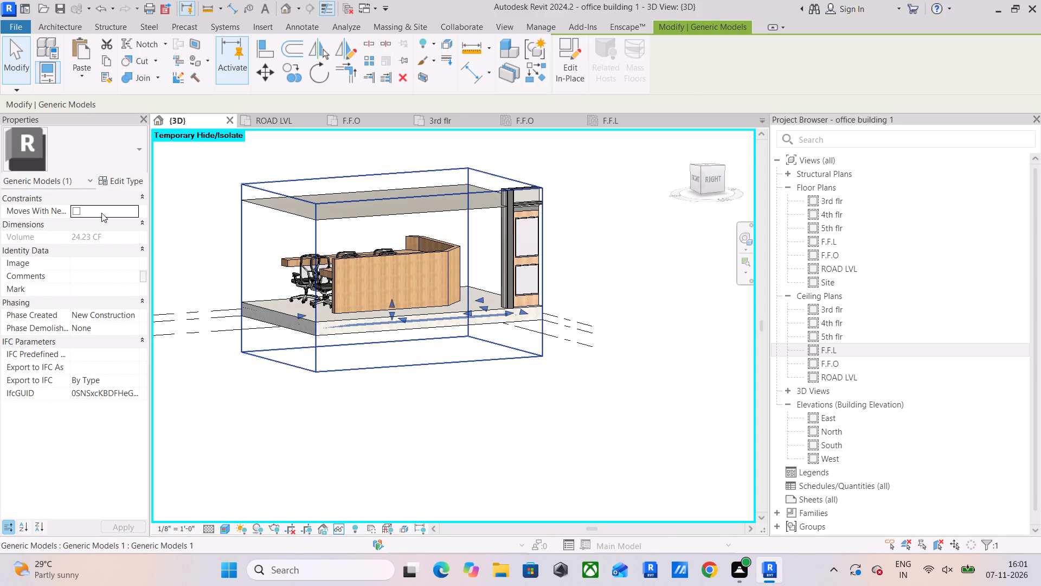
pyautogui.keyDown('shift'); pyautogui.moveTo(403, 322); pyautogui.dragTo(449, 270, button='middle'); pyautogui.keyUp('shift')
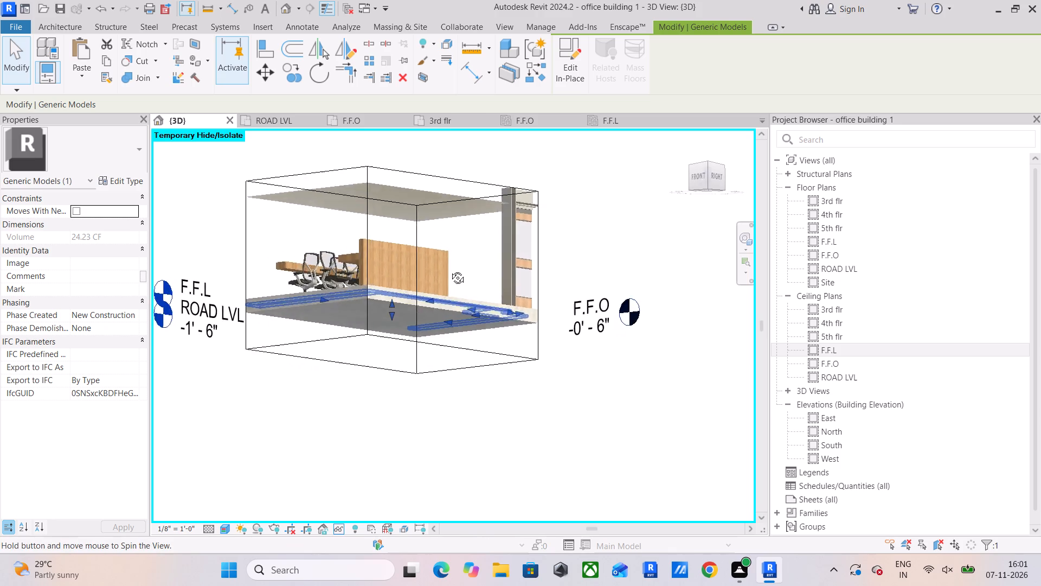
pyautogui.keyDown('shift'); pyautogui.moveTo(449, 270); pyautogui.dragTo(537, 273, button='middle'); pyautogui.keyUp('shift')
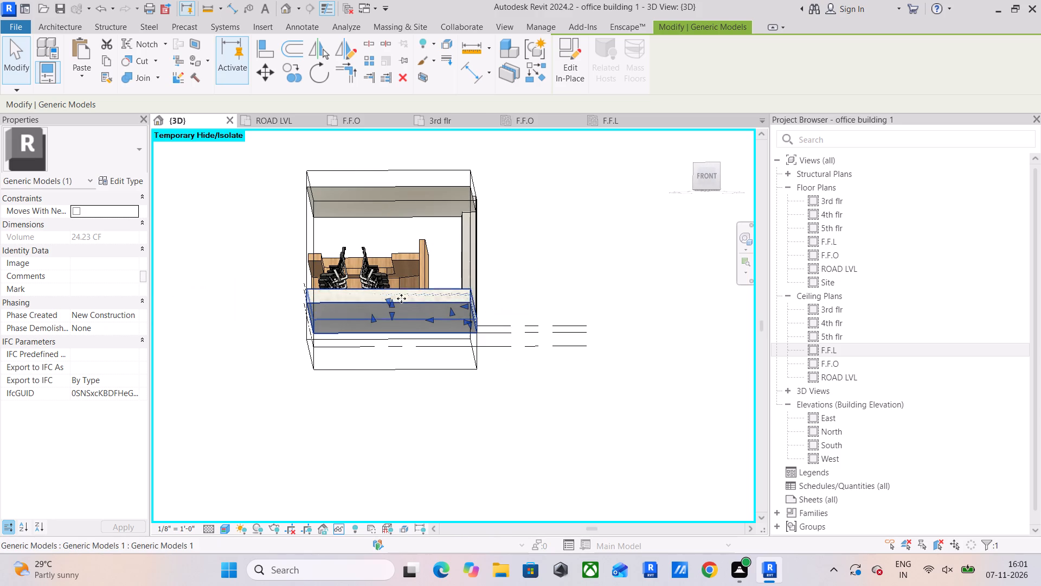
pyautogui.press('Delete')
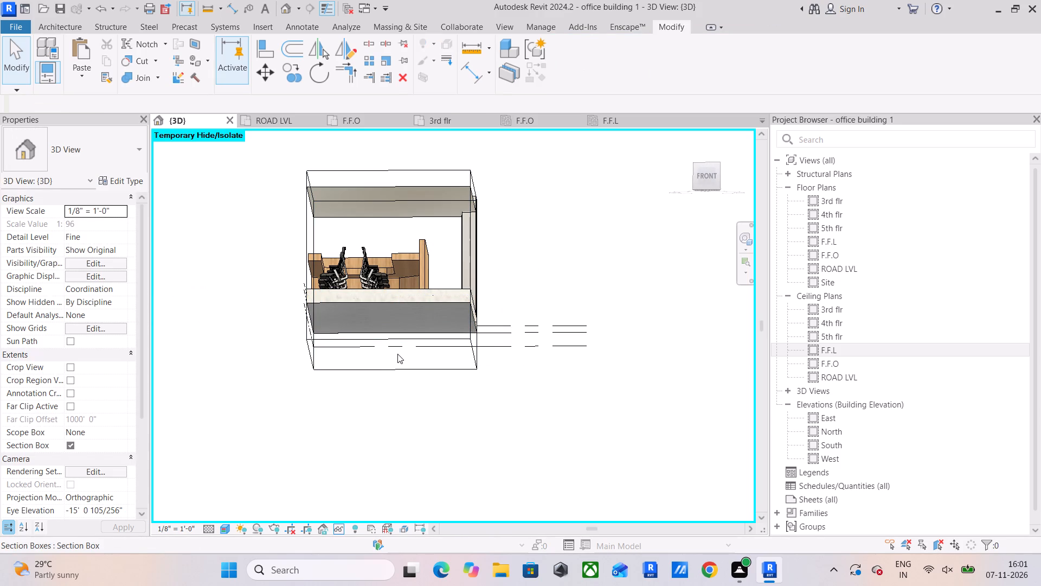
pyautogui.scroll(-7, 455, 321)
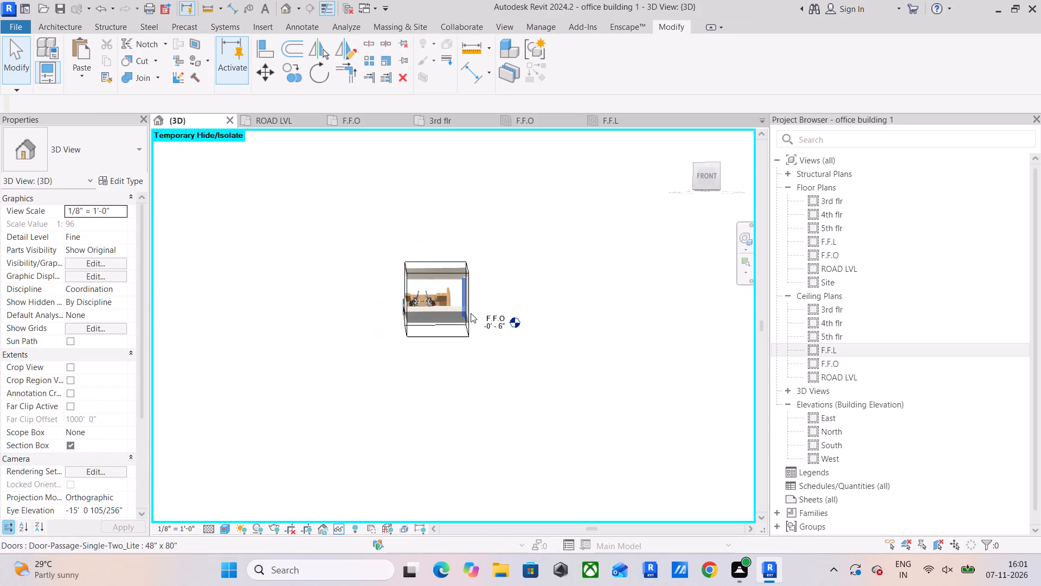
pyautogui.keyDown('shift'); pyautogui.moveTo(469, 315); pyautogui.dragTo(454, 303, button='middle'); pyautogui.keyUp('shift')
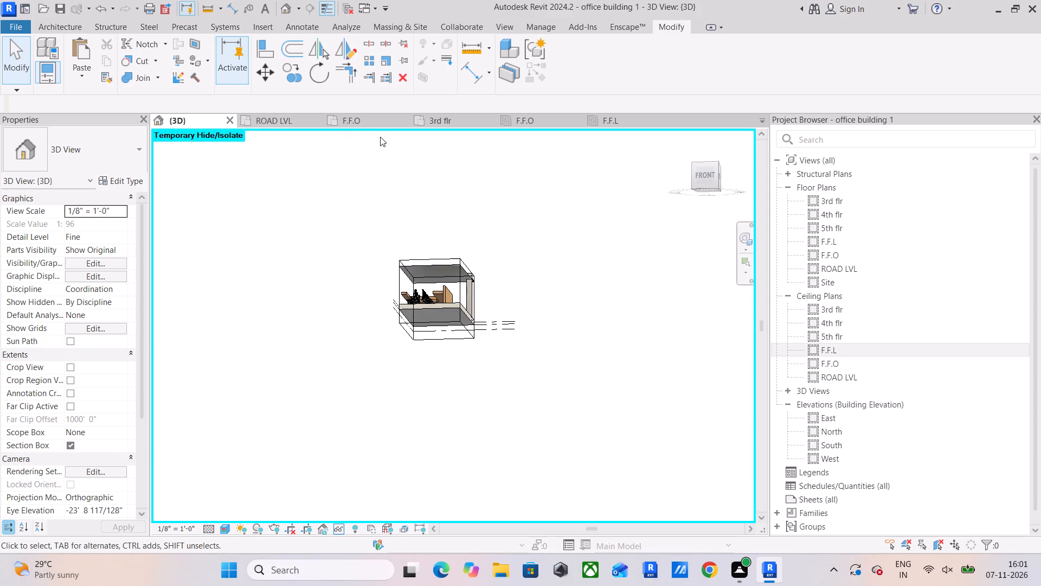
# From the F.F.L ceiling plan, start a new in-place component in the Generic Models category, keeping the suggested name.
pyautogui.click(605, 118)
pyautogui.scroll(-2, 419, 256)
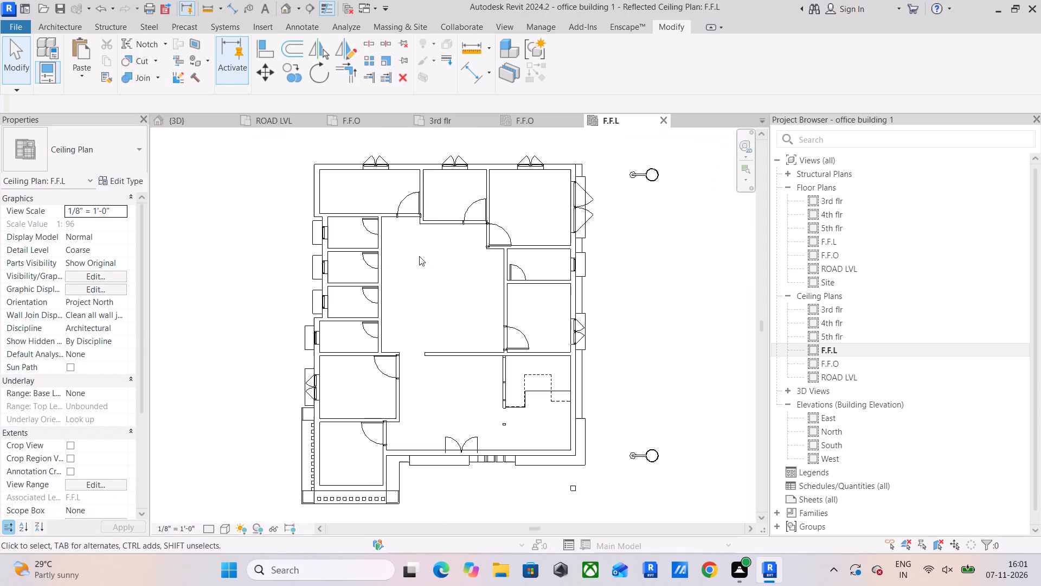
pyautogui.click(68, 27)
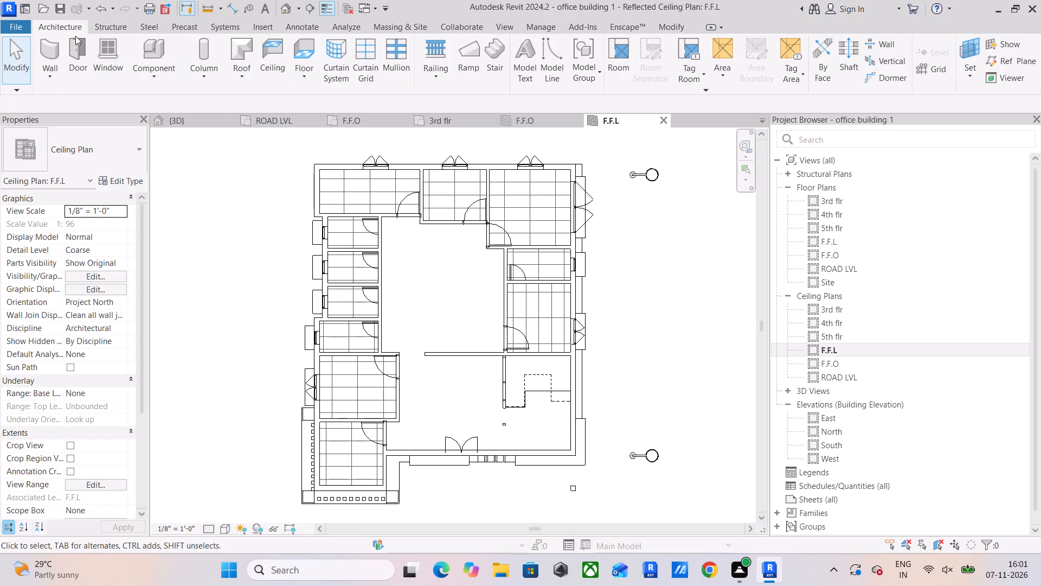
pyautogui.click(136, 75)
pyautogui.click(169, 135)
pyautogui.scroll(-2, 473, 240)
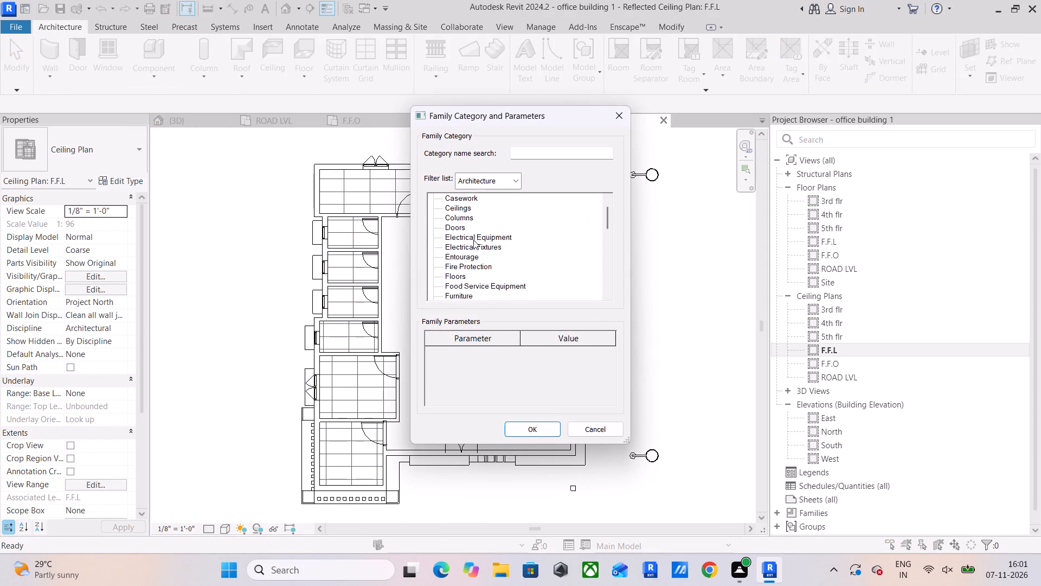
pyautogui.scroll(-3, 473, 240)
pyautogui.doubleClick(463, 275)
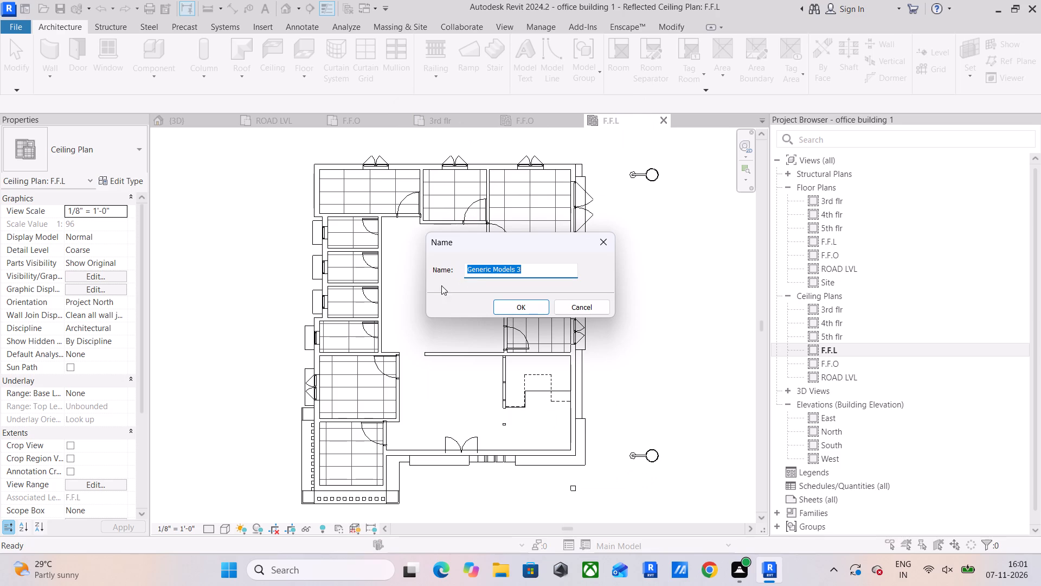
pyautogui.click(526, 312)
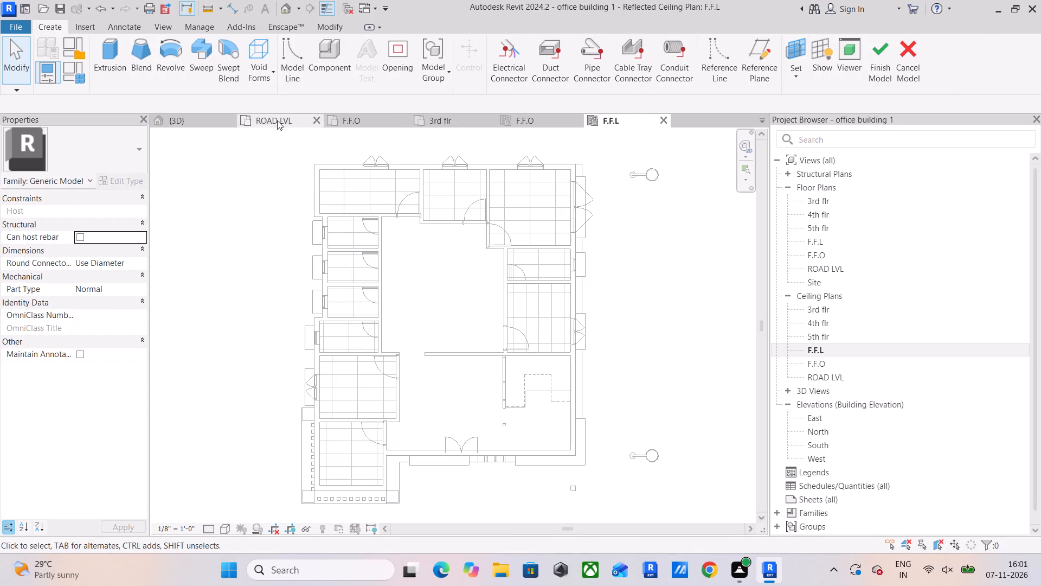
# Start an extrusion and pick the underside of the central hall's basic ceiling in 3D as its work plane.
pyautogui.click(201, 122)
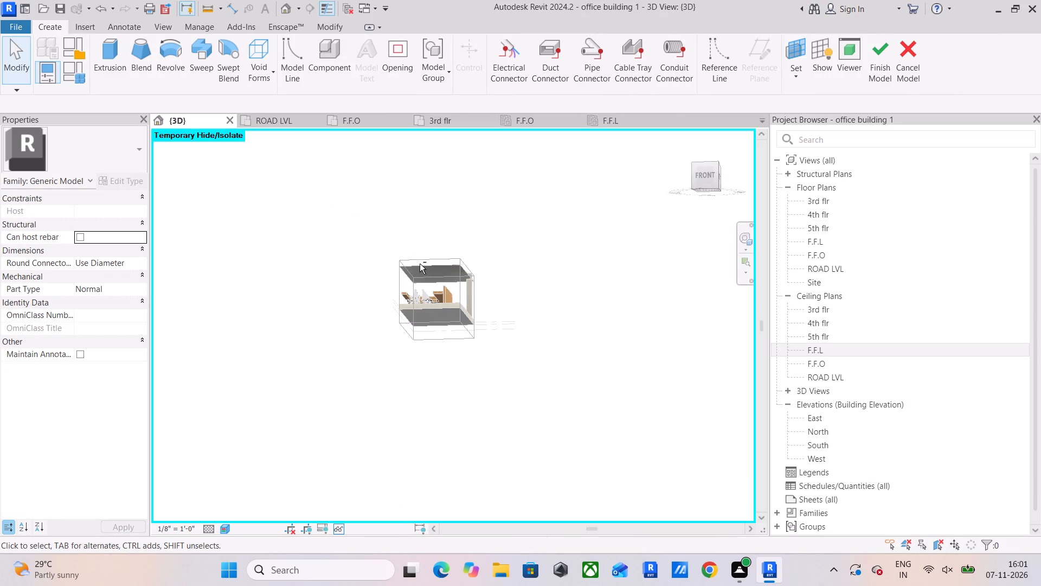
pyautogui.keyDown('shift'); pyautogui.moveTo(408, 286); pyautogui.dragTo(479, 288, button='middle'); pyautogui.keyUp('shift')
pyautogui.scroll(5, 472, 267)
pyautogui.keyDown('shift'); pyautogui.moveTo(431, 292); pyautogui.dragTo(438, 259, button='middle'); pyautogui.keyUp('shift')
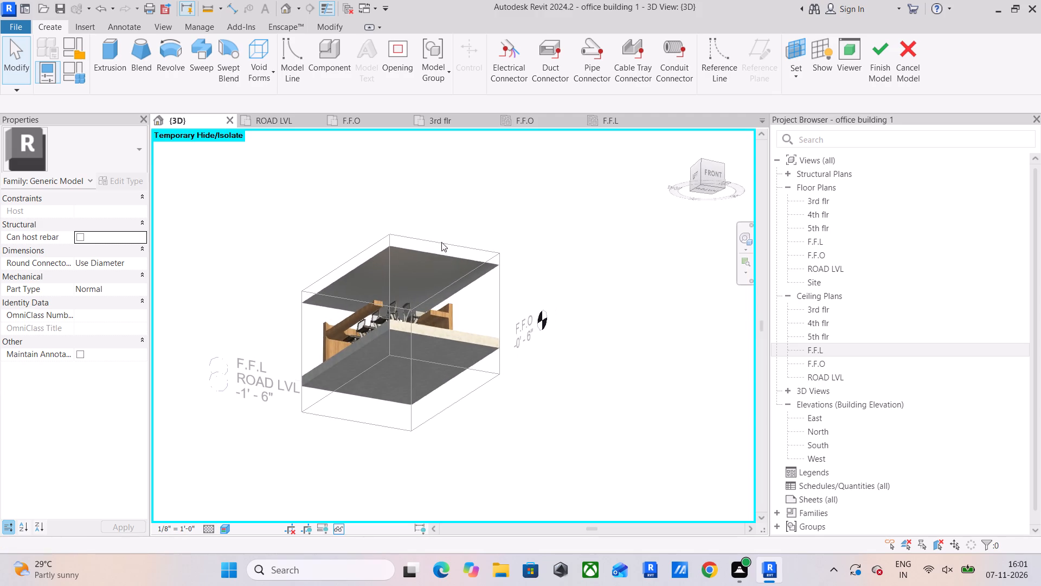
pyautogui.click(117, 62)
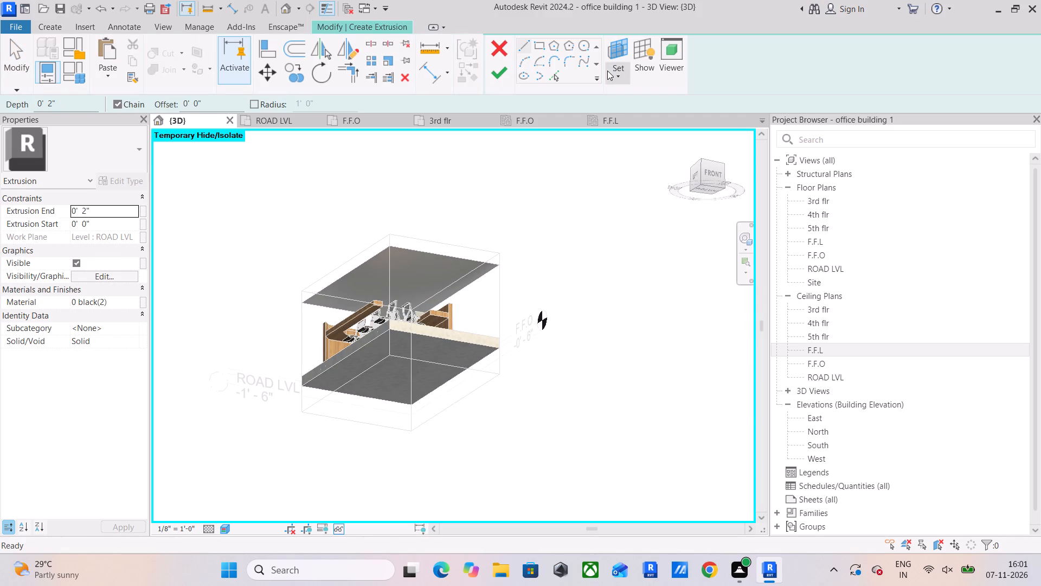
pyautogui.click(611, 71)
pyautogui.click(631, 114)
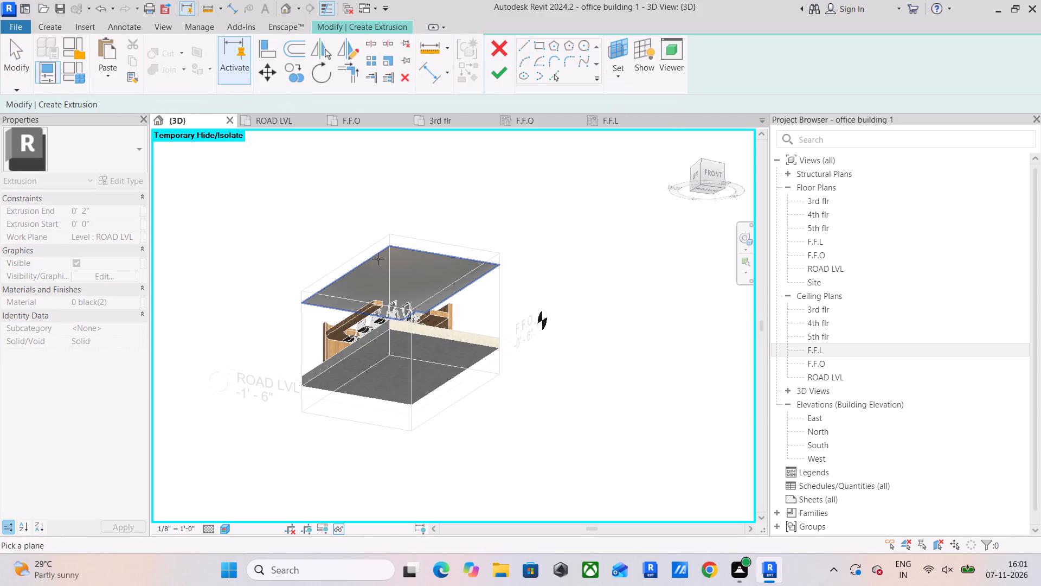
pyautogui.click(378, 259)
# In the F.F.L ceiling plan, sketch outline lines along the hall's stepped rear walls, including the 4'-0" return beside the corner office door.
pyautogui.moveTo(543, 49); pyautogui.dragTo(535, 53)
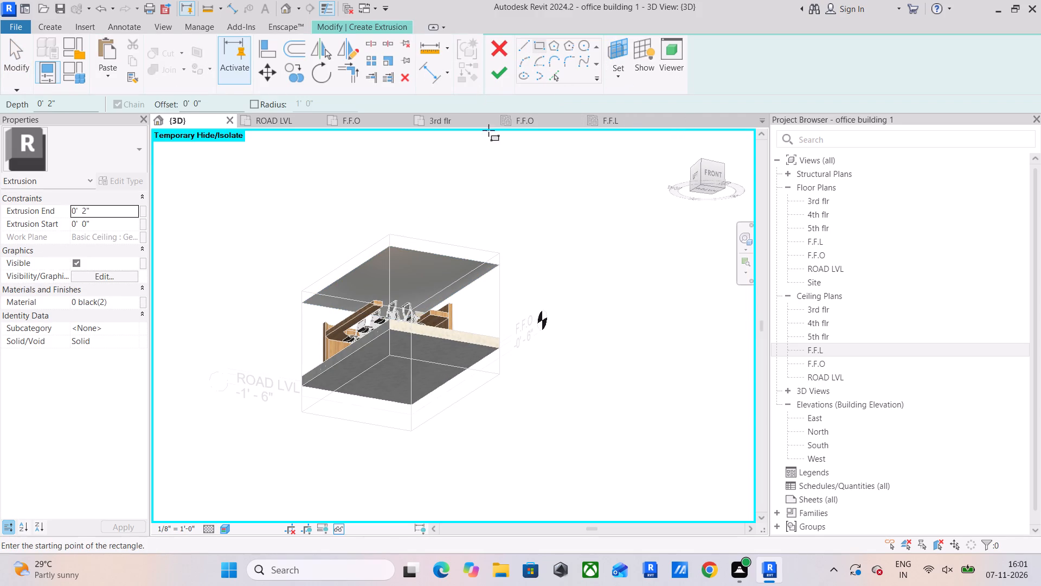
pyautogui.click(602, 112)
pyautogui.click(606, 118)
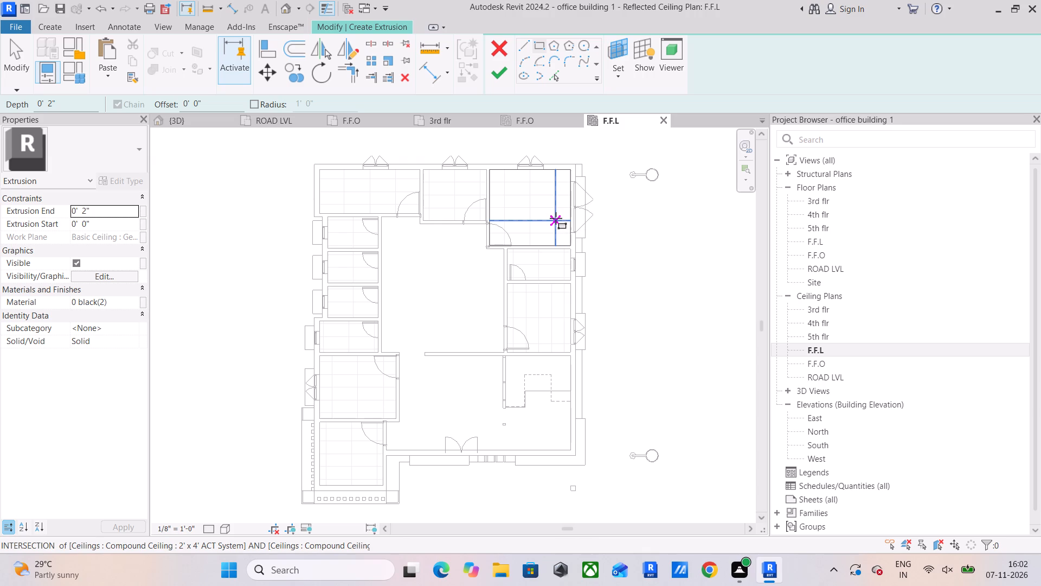
pyautogui.scroll(2, 347, 209)
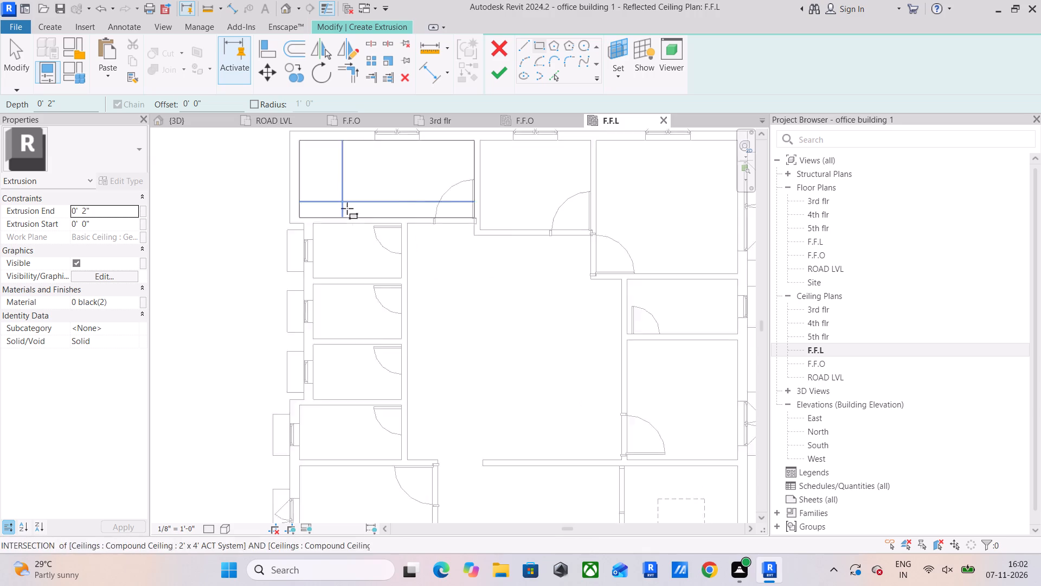
pyautogui.scroll(6, 347, 208)
pyautogui.click(526, 44)
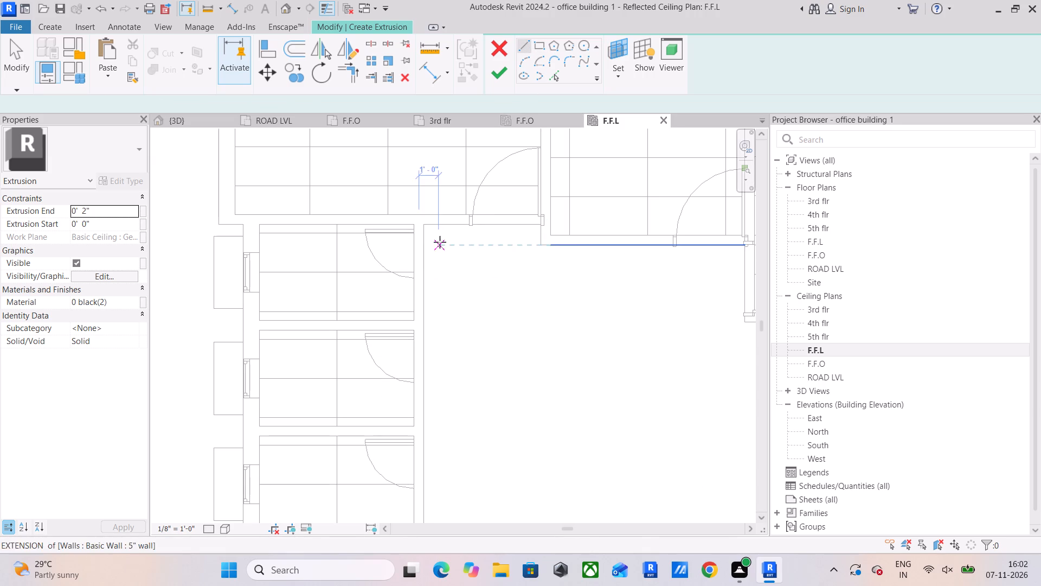
pyautogui.moveTo(426, 226); pyautogui.dragTo(430, 226)
pyautogui.moveTo(537, 227); pyautogui.dragTo(536, 232)
pyautogui.click(537, 246)
pyautogui.moveTo(596, 249); pyautogui.dragTo(430, 234, button='middle')
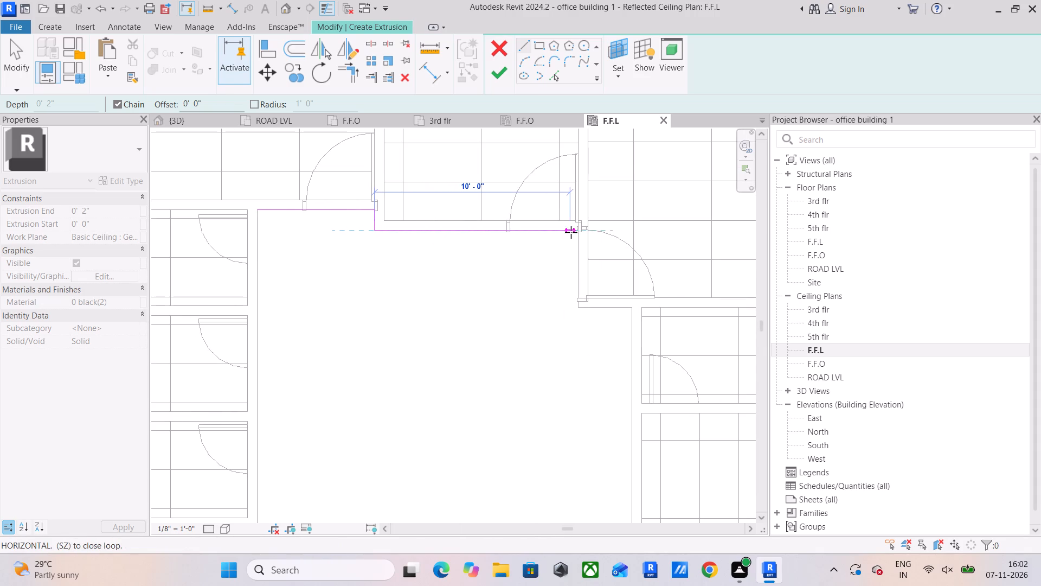
pyautogui.click(578, 232)
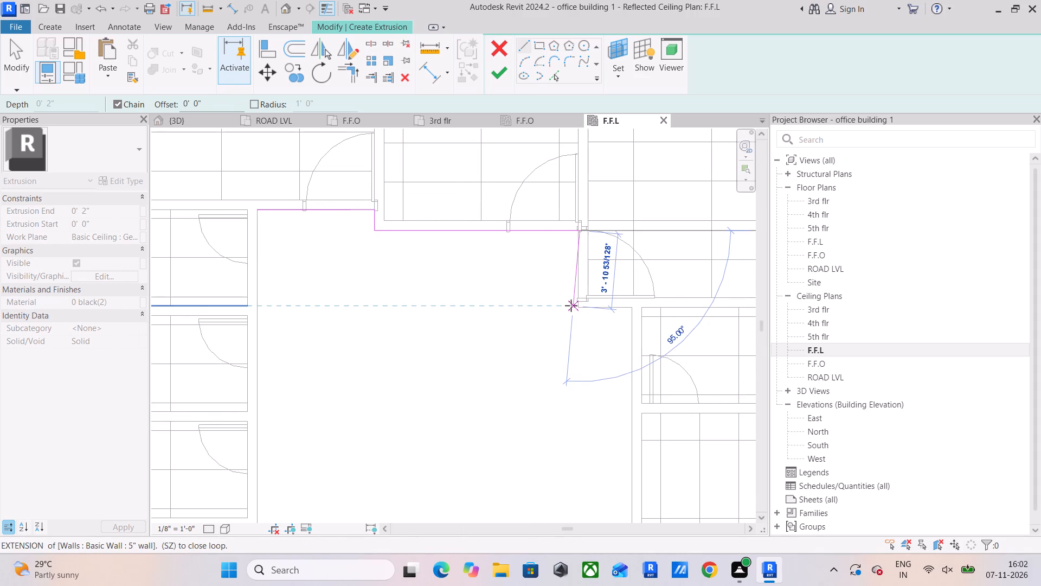
pyautogui.scroll(4, 574, 301)
pyautogui.click(581, 315)
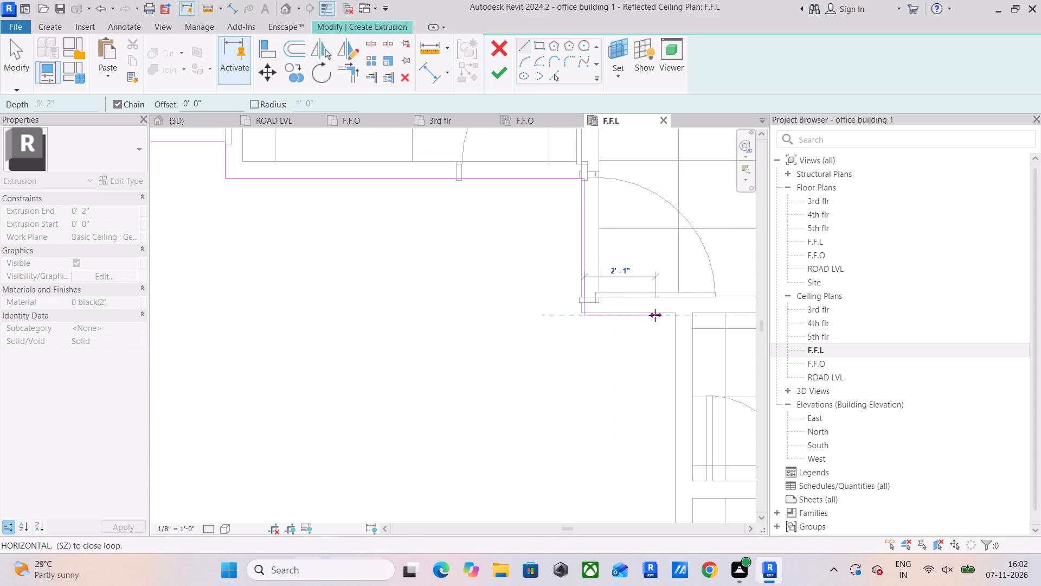
# Shift the 4'-0" return line onto the wall face and snap its lower end to the wall corner.
pyautogui.scroll(4, 531, 297)
pyautogui.press('Escape')
pyautogui.press('Escape')
pyautogui.click(627, 259)
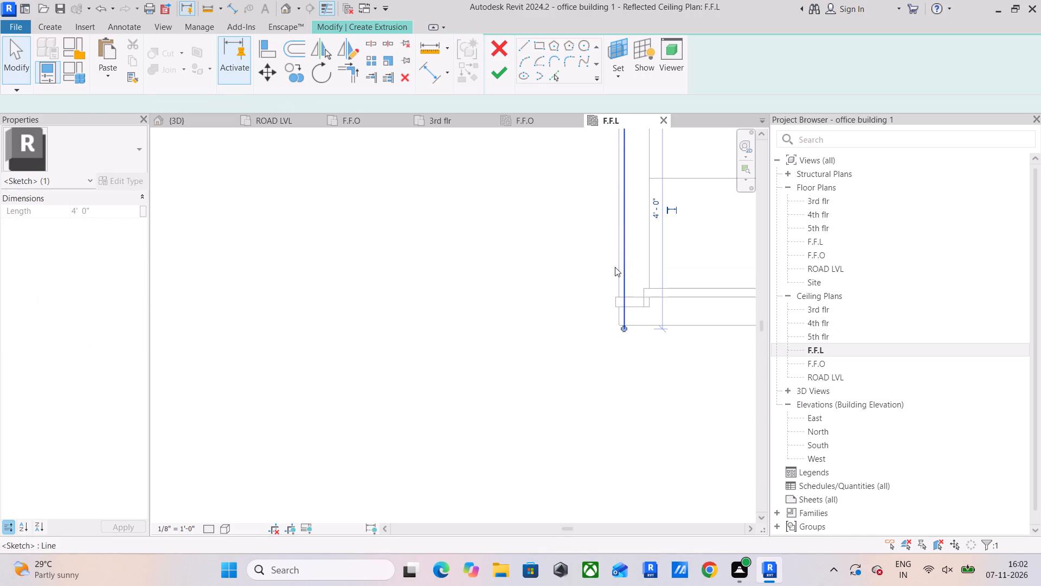
pyautogui.moveTo(624, 252); pyautogui.dragTo(622, 259)
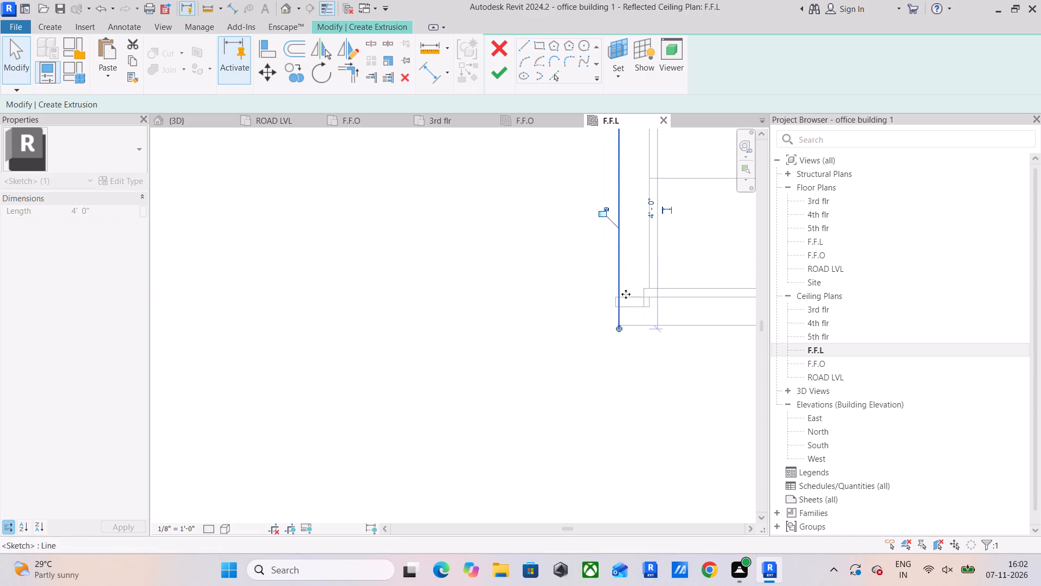
pyautogui.click(616, 332)
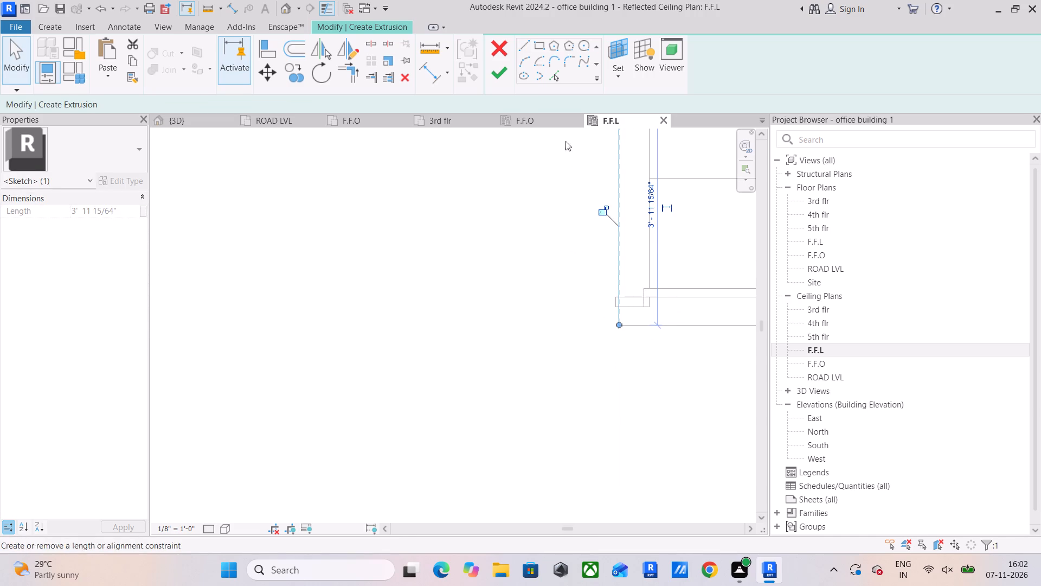
# Complete the outer outline from that wall corner around the hall's remaining walls, with a 19'-2" front edge, closing at the starting corner.
pyautogui.click(524, 44)
pyautogui.click(621, 326)
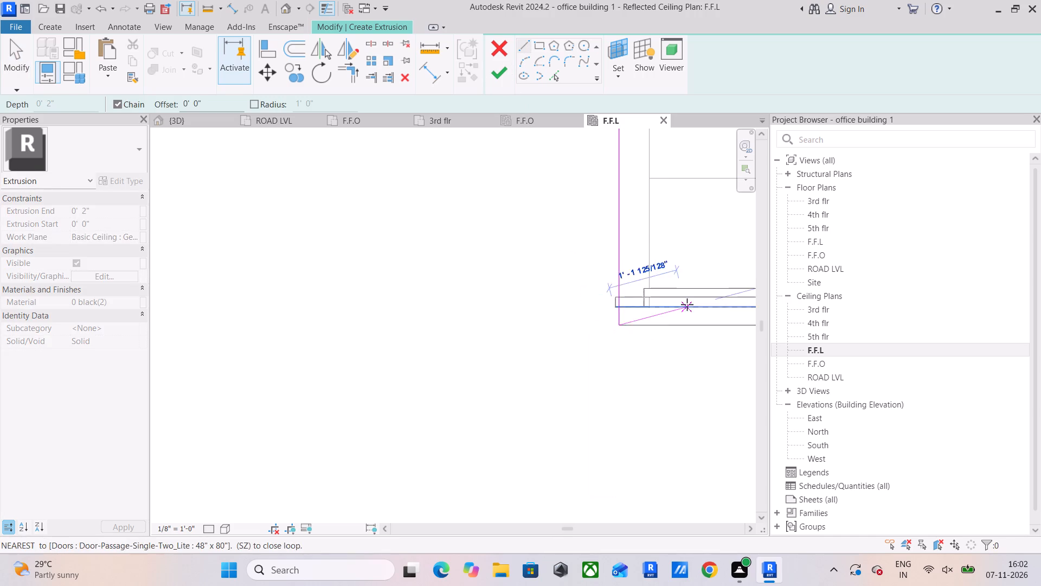
pyautogui.scroll(-4, 687, 304)
pyautogui.moveTo(646, 298); pyautogui.dragTo(430, 249, button='middle')
pyautogui.moveTo(529, 272); pyautogui.dragTo(529, 281)
pyautogui.scroll(-9, 528, 342)
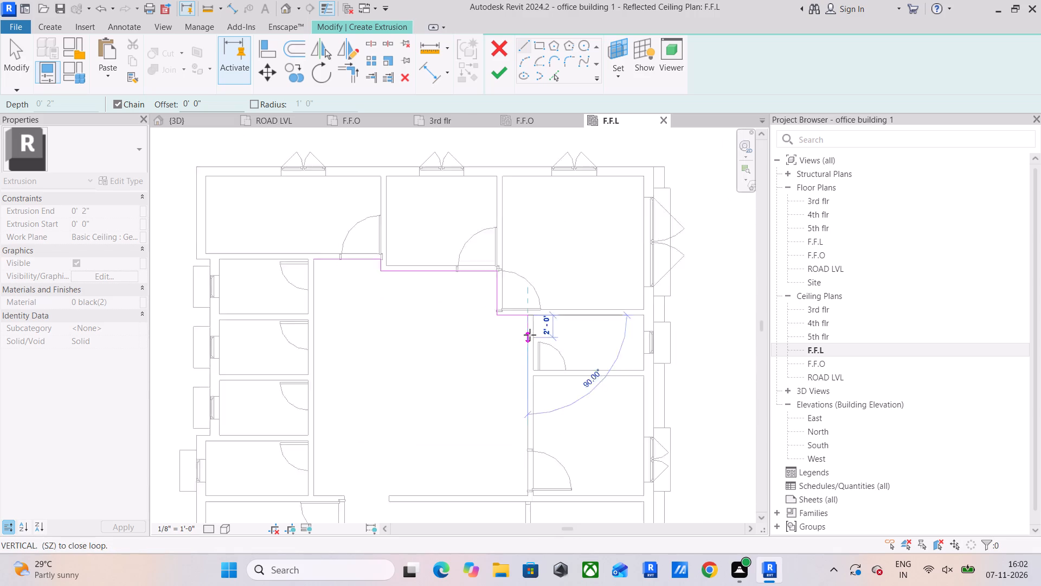
pyautogui.scroll(-1, 530, 335)
pyautogui.scroll(1, 532, 331)
pyautogui.moveTo(532, 331); pyautogui.dragTo(541, 186, button='middle')
pyautogui.scroll(5, 537, 329)
pyautogui.moveTo(537, 333); pyautogui.dragTo(531, 335)
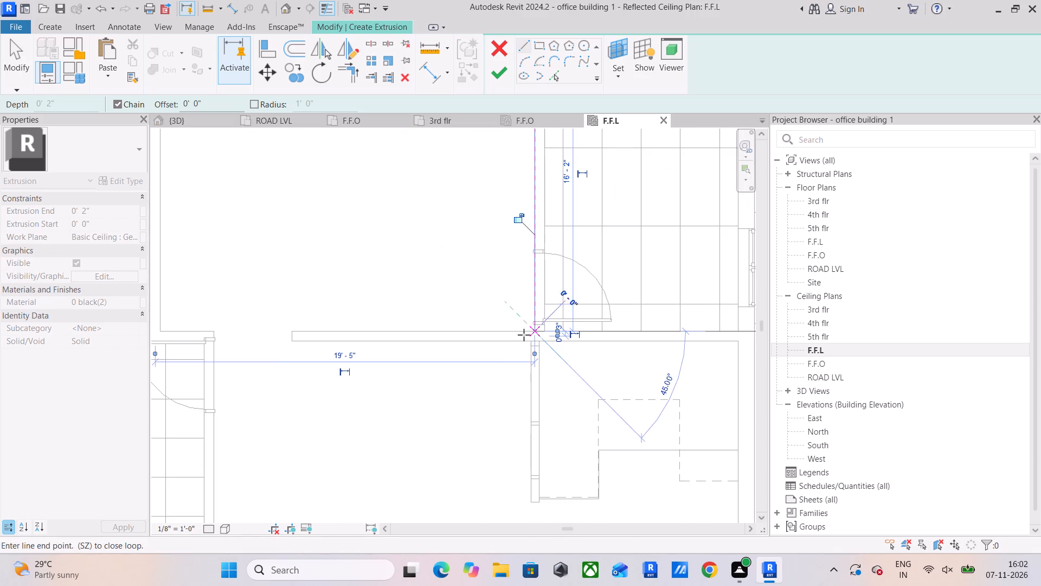
pyautogui.moveTo(261, 311); pyautogui.dragTo(422, 316, button='middle')
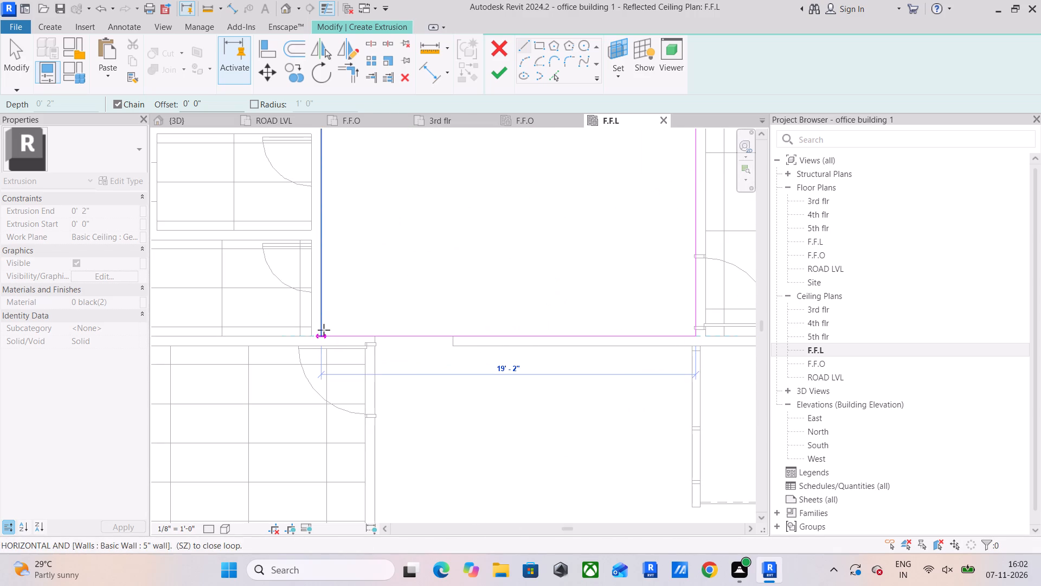
pyautogui.moveTo(322, 334); pyautogui.dragTo(324, 329)
pyautogui.scroll(-4, 331, 246)
pyautogui.moveTo(338, 226); pyautogui.dragTo(327, 429, button='middle')
pyautogui.scroll(5, 325, 275)
pyautogui.click(301, 249)
pyautogui.scroll(-4, 305, 247)
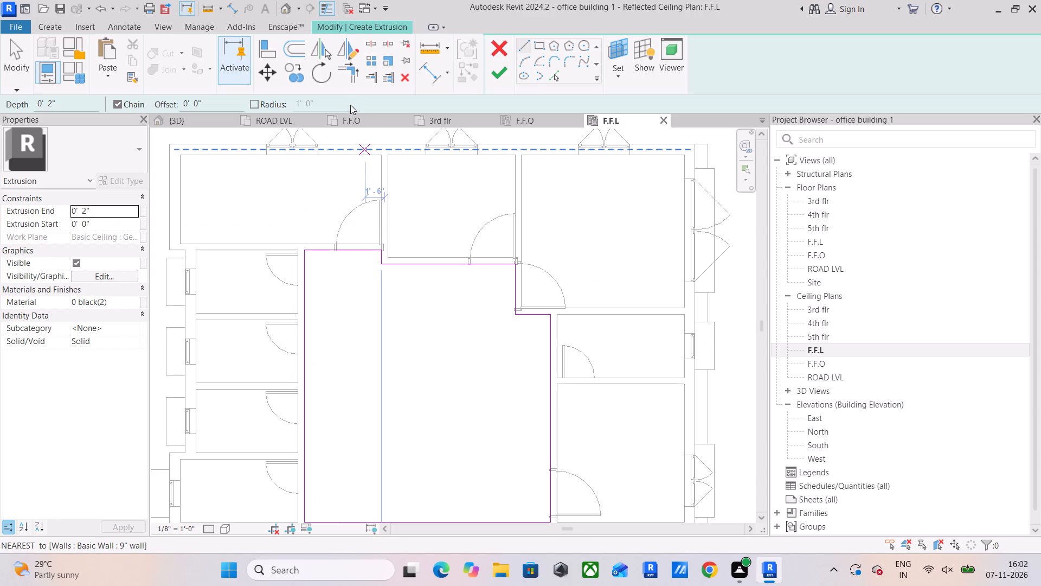
pyautogui.press('Escape')
# Pick inner border lines at a 2' offset from the central hall's west wall and stepped rear walls.
pyautogui.click(550, 82)
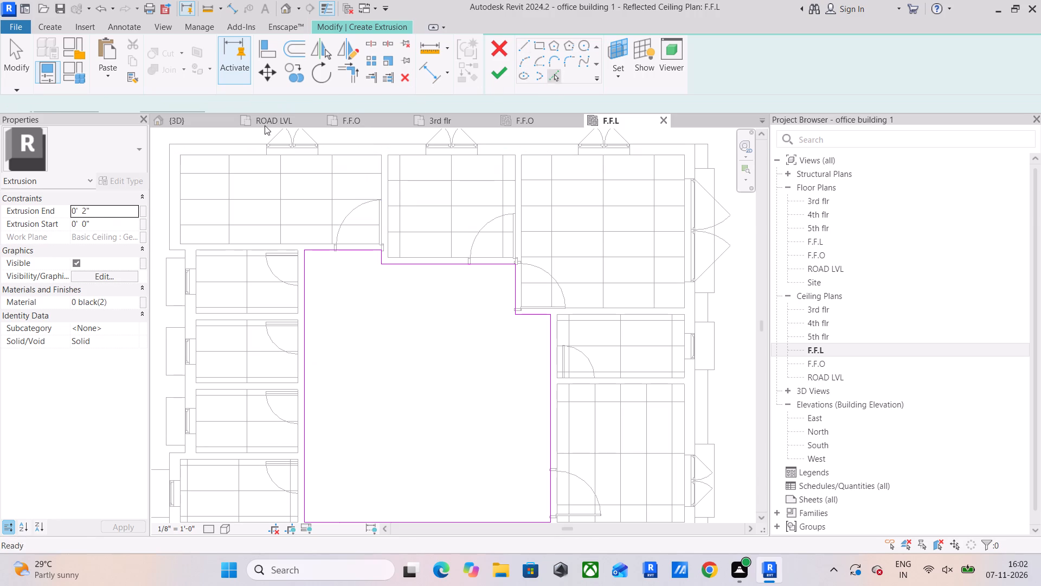
pyautogui.click(179, 105)
pyautogui.moveTo(178, 105); pyautogui.dragTo(120, 109)
pyautogui.press('2')
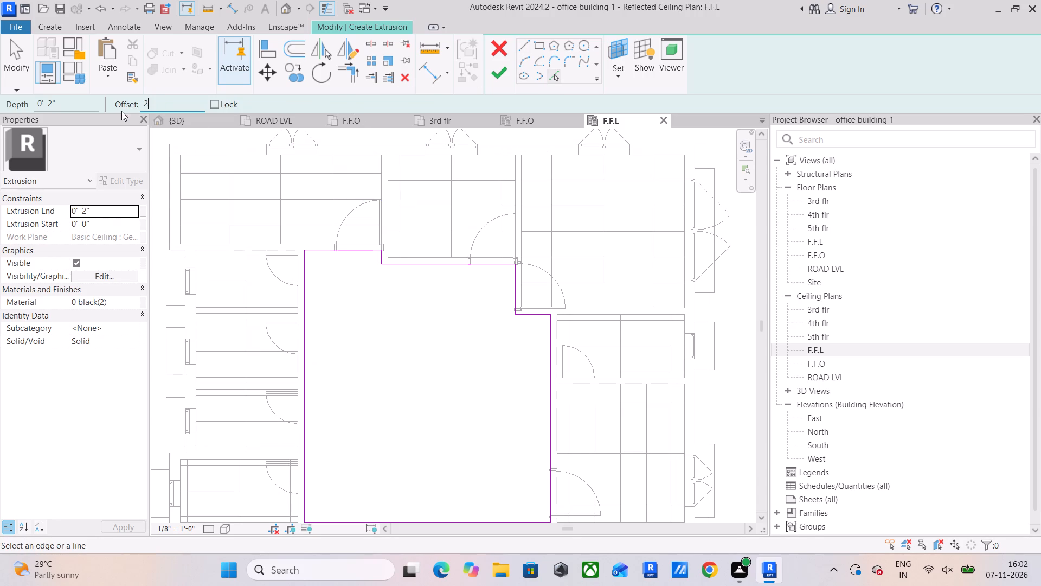
pyautogui.press("'")
pyautogui.press('Return')
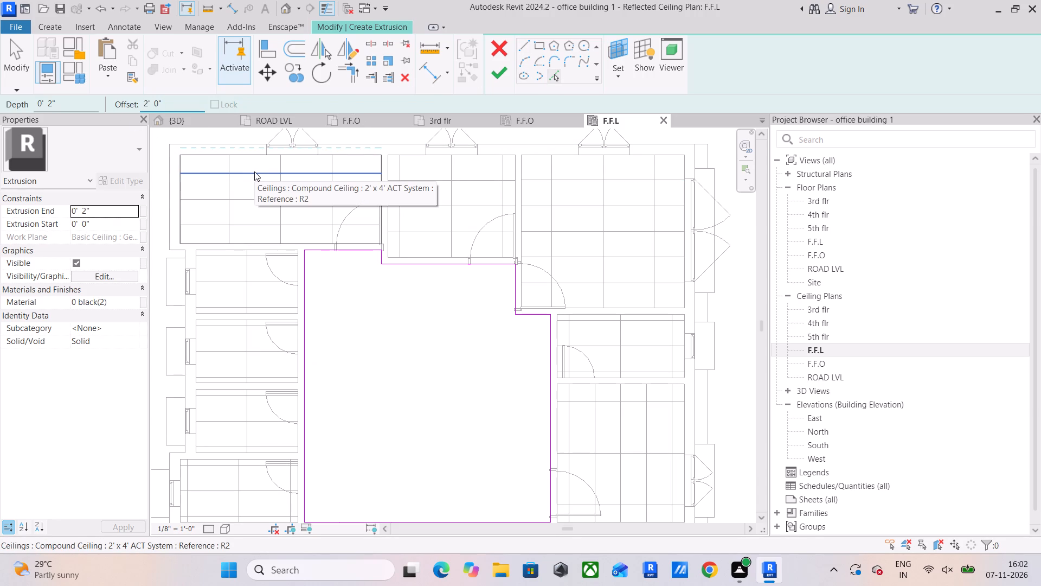
pyautogui.moveTo(308, 332); pyautogui.dragTo(313, 323)
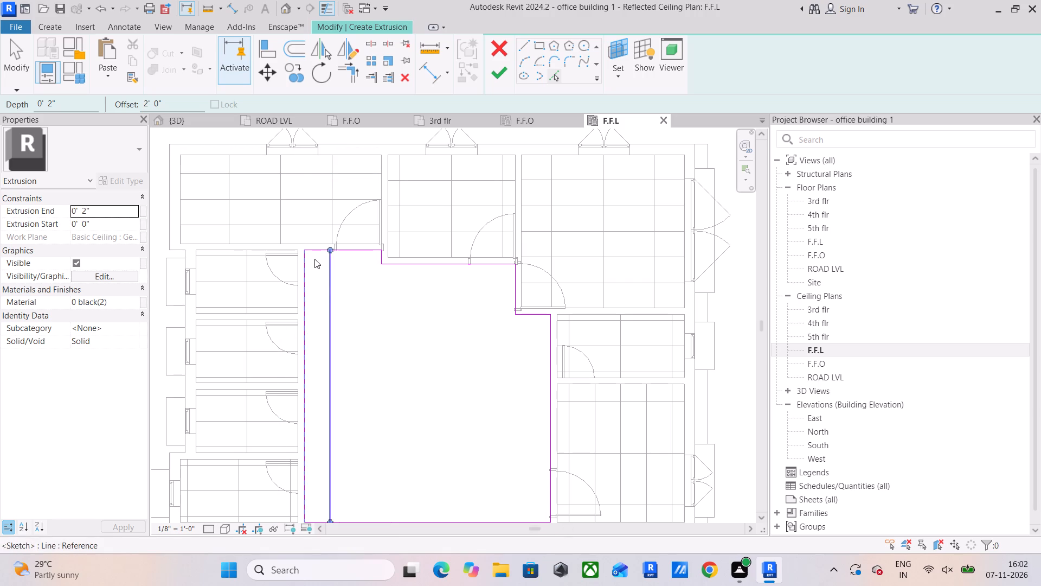
pyautogui.click(313, 254)
pyautogui.click(412, 269)
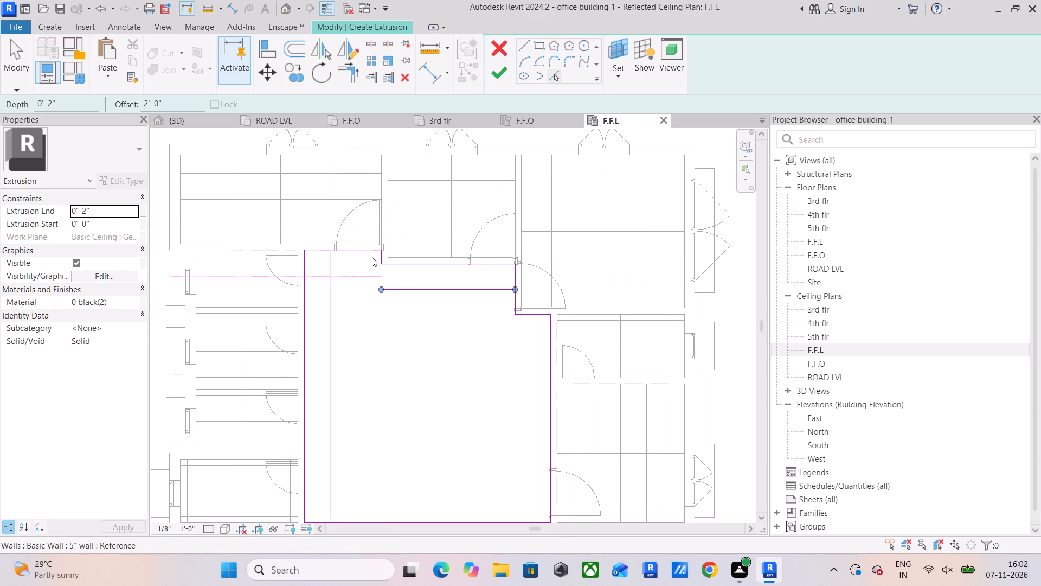
pyautogui.scroll(4, 370, 255)
pyautogui.click(393, 262)
pyautogui.scroll(-2, 444, 289)
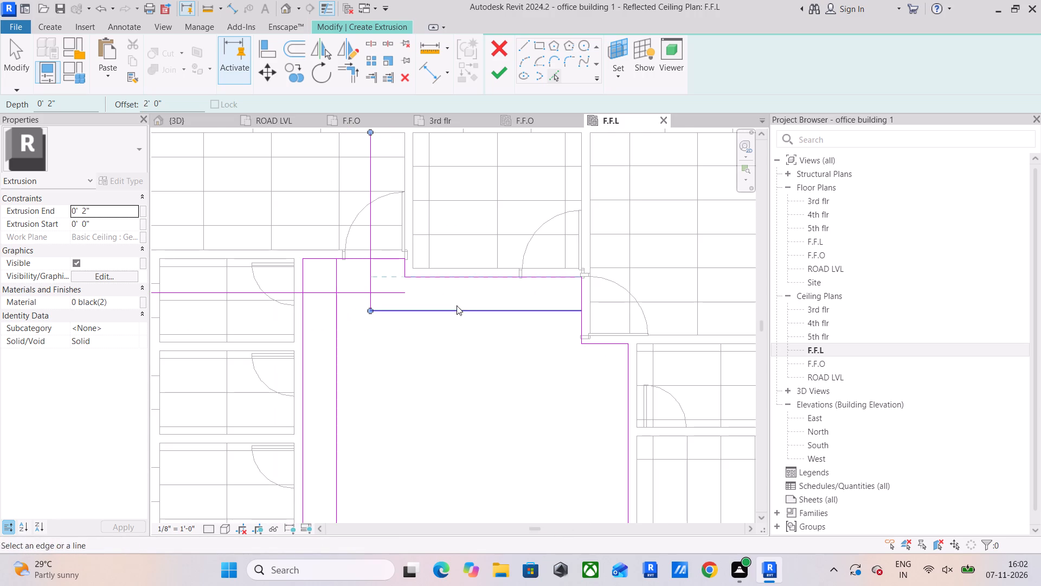
pyautogui.click(598, 347)
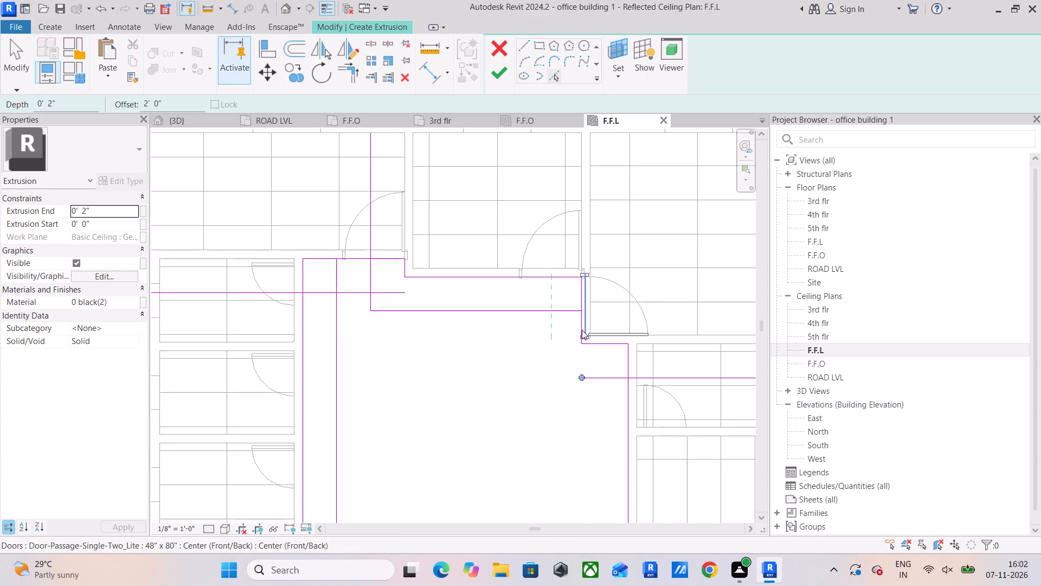
pyautogui.click(582, 330)
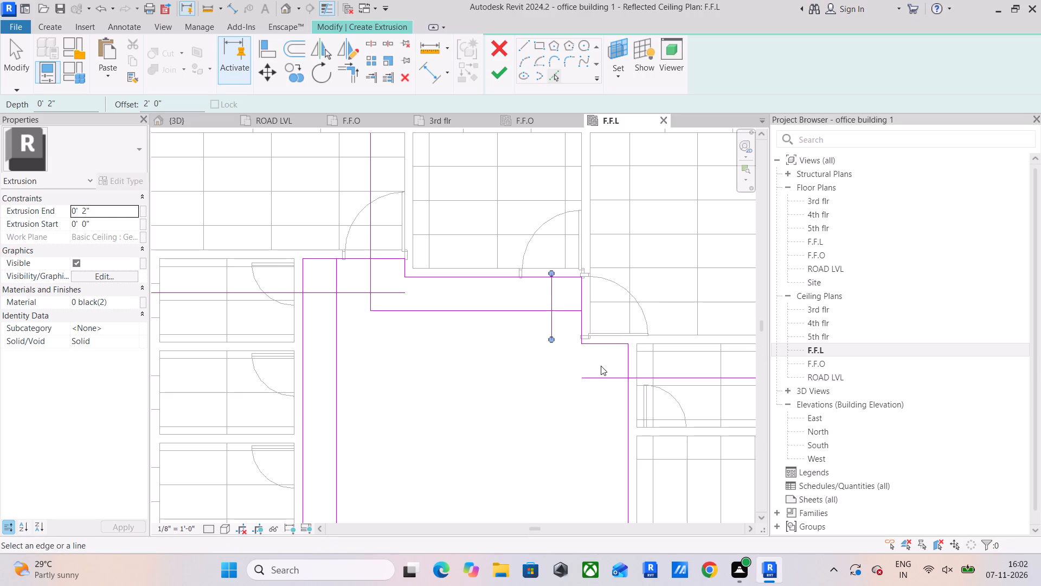
# Add inner border lines at a 2' offset along the hall's east wall and front edge, undoing any overlapping pick.
pyautogui.moveTo(601, 364); pyautogui.dragTo(597, 252, button='middle')
pyautogui.click(620, 347)
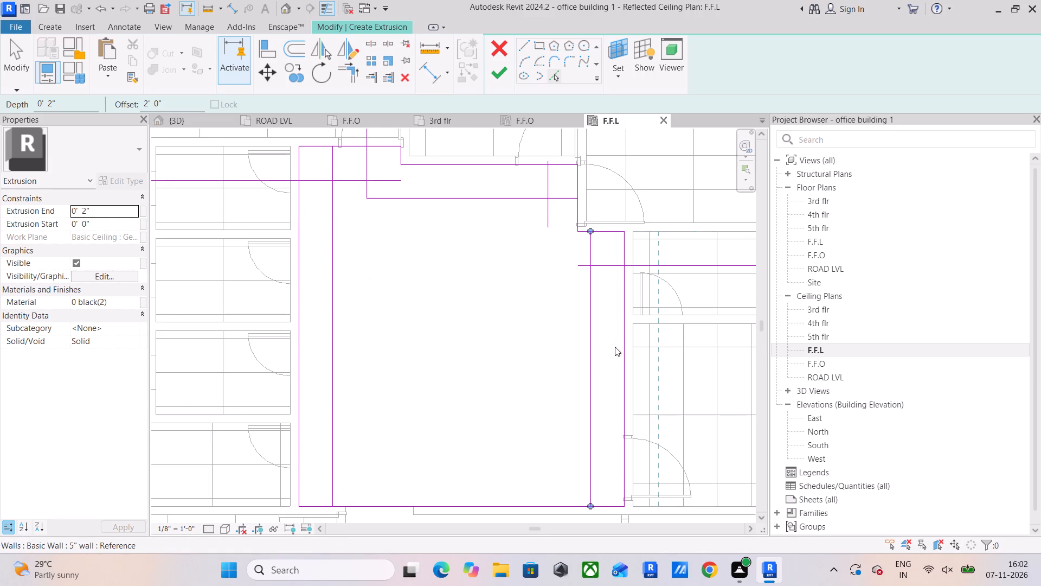
pyautogui.scroll(-2, 615, 347)
pyautogui.moveTo(612, 343); pyautogui.dragTo(614, 266, button='middle')
pyautogui.click(555, 386)
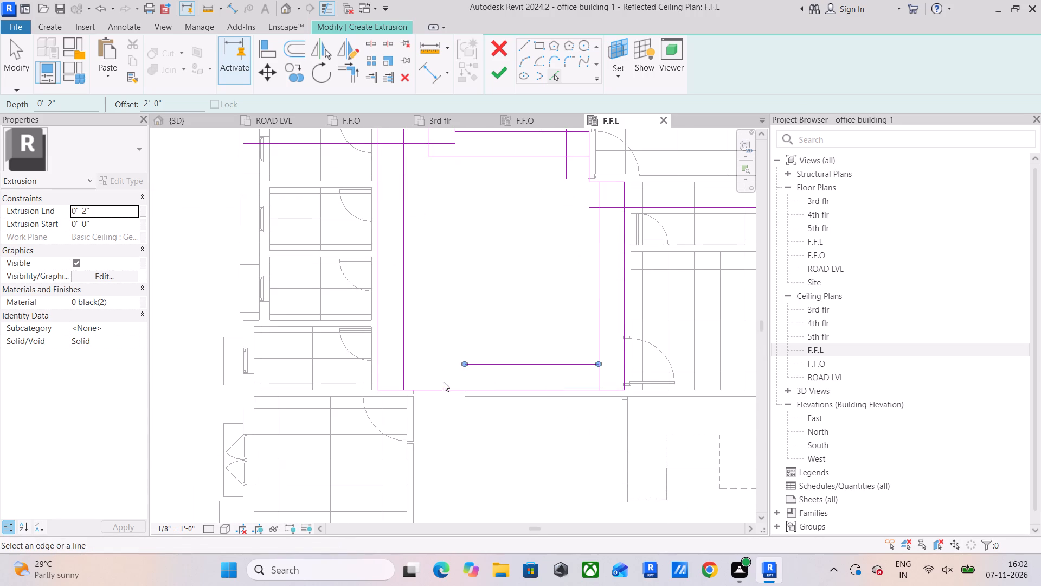
pyautogui.click(407, 340)
pyautogui.hotkey('ctrl', 'z')
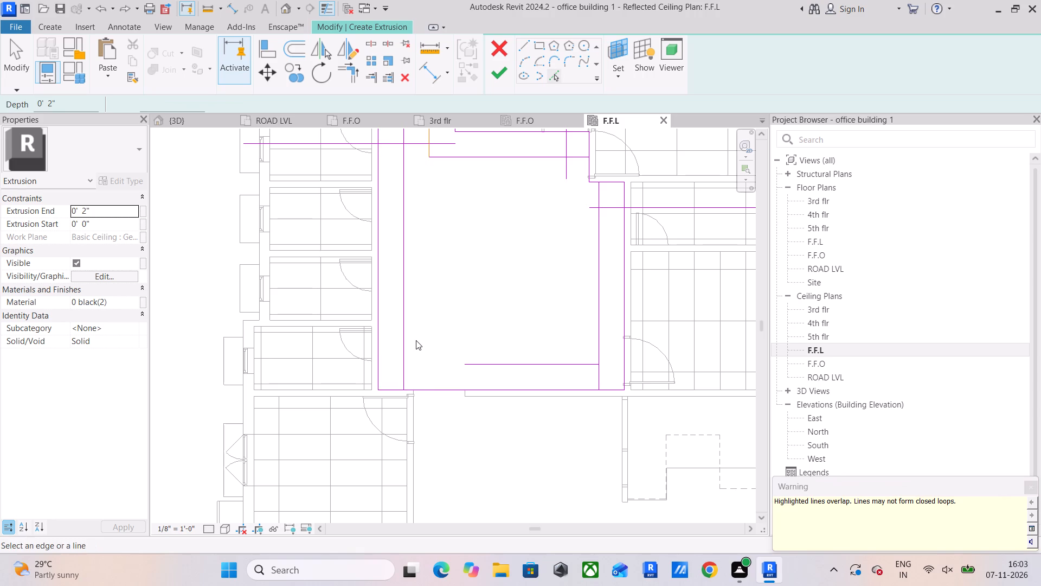
# Trim the inner front line and both inner side lines into two closed front corners.
pyautogui.click(345, 55)
pyautogui.click(343, 74)
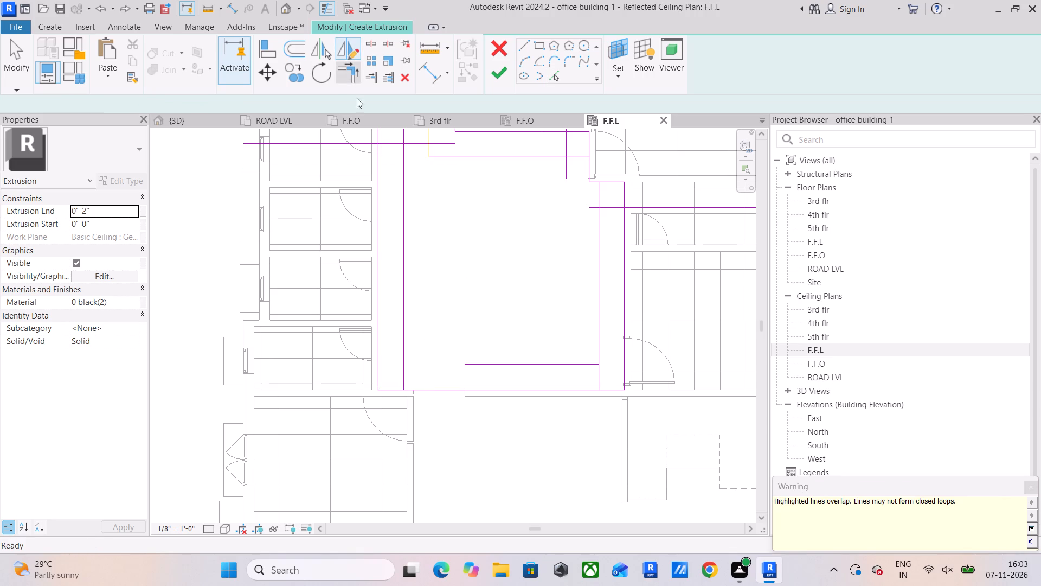
pyautogui.moveTo(401, 252); pyautogui.dragTo(406, 258)
pyautogui.moveTo(485, 366); pyautogui.dragTo(493, 366)
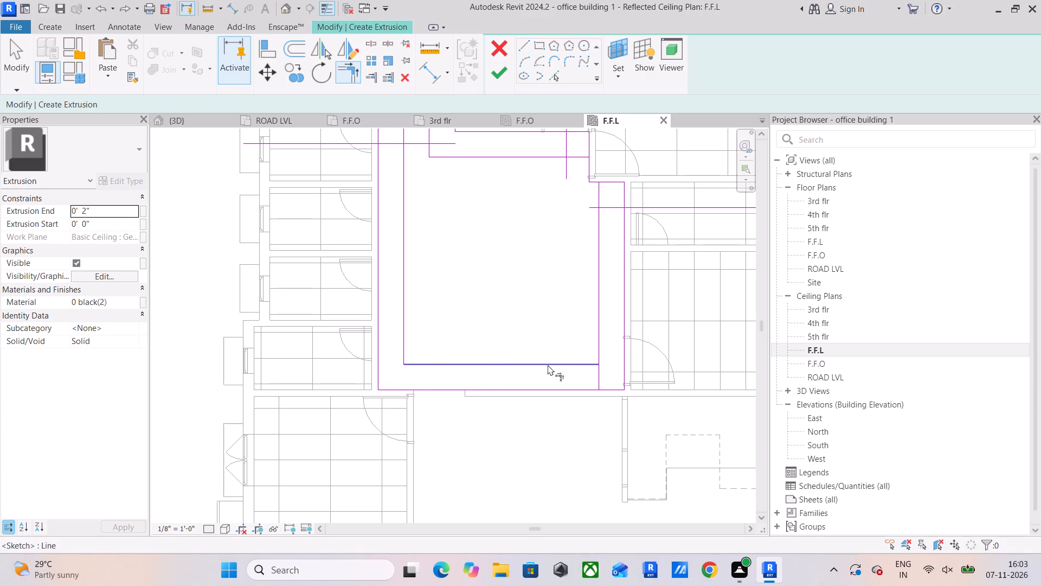
pyautogui.moveTo(548, 365); pyautogui.dragTo(555, 365)
pyautogui.click(599, 328)
# Trim the inner lines beside the corner office door into a stepped outline joined to the east and rear lines.
pyautogui.moveTo(557, 276); pyautogui.dragTo(566, 380, button='middle')
pyautogui.scroll(-1, 562, 381)
pyautogui.scroll(4, 612, 314)
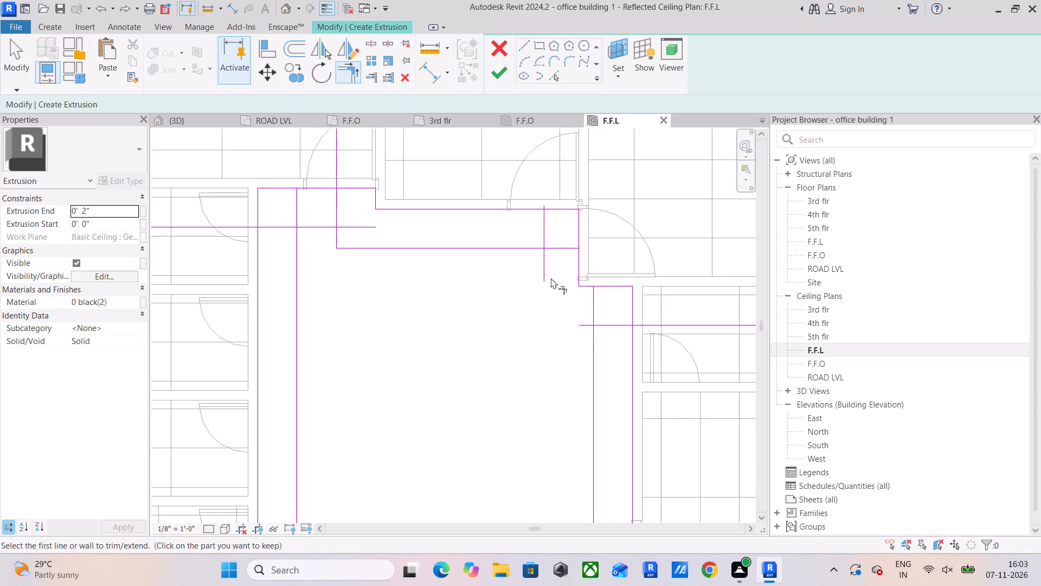
pyautogui.click(546, 269)
pyautogui.click(582, 327)
pyautogui.click(590, 352)
pyautogui.click(575, 331)
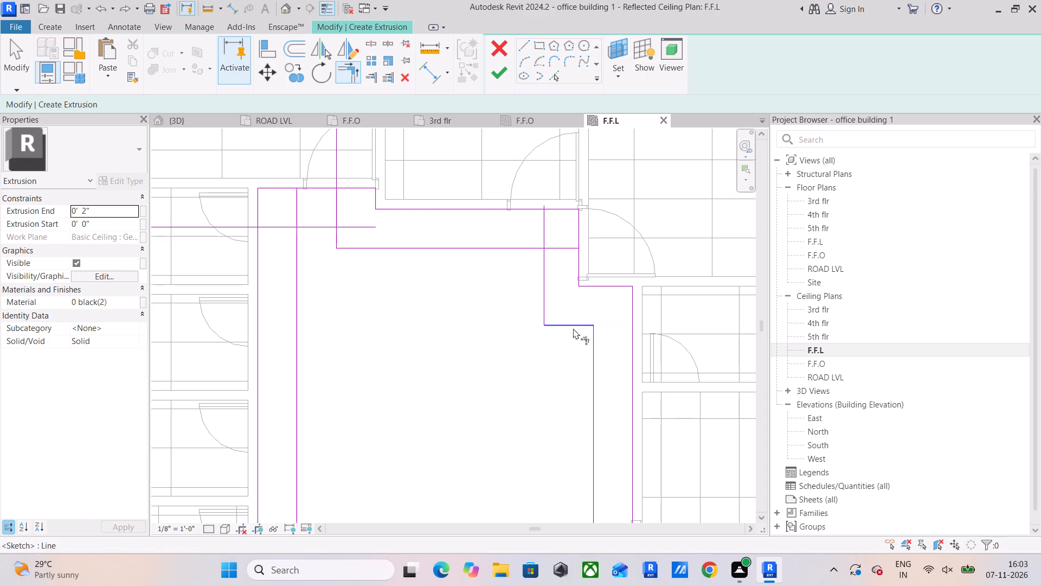
pyautogui.click(491, 253)
pyautogui.click(540, 273)
# Trim the inner lines at the rear west corner and its small step so the inner loop closes.
pyautogui.moveTo(518, 276); pyautogui.dragTo(563, 383, button='middle')
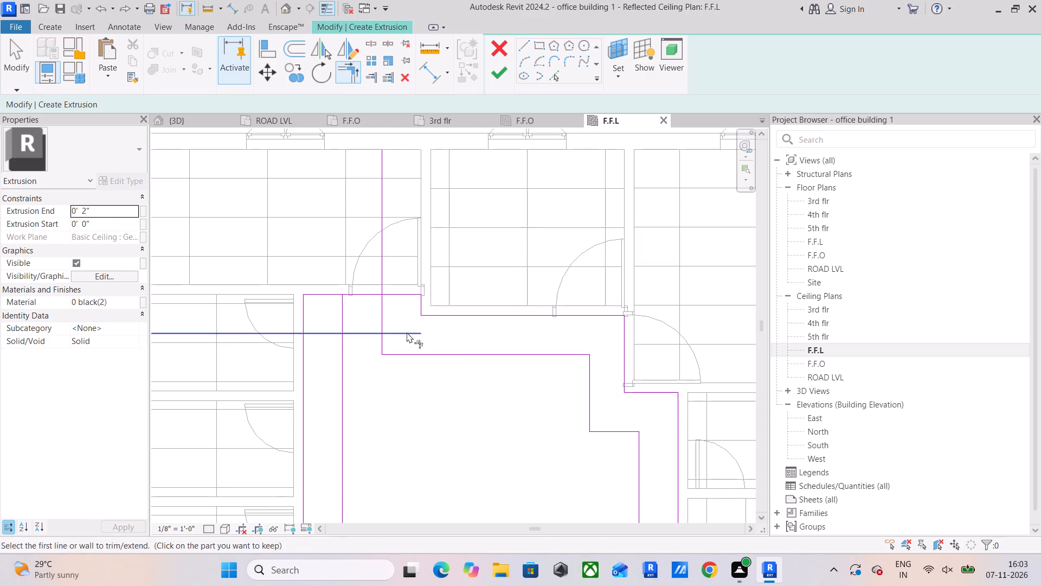
pyautogui.click(346, 349)
pyautogui.click(348, 334)
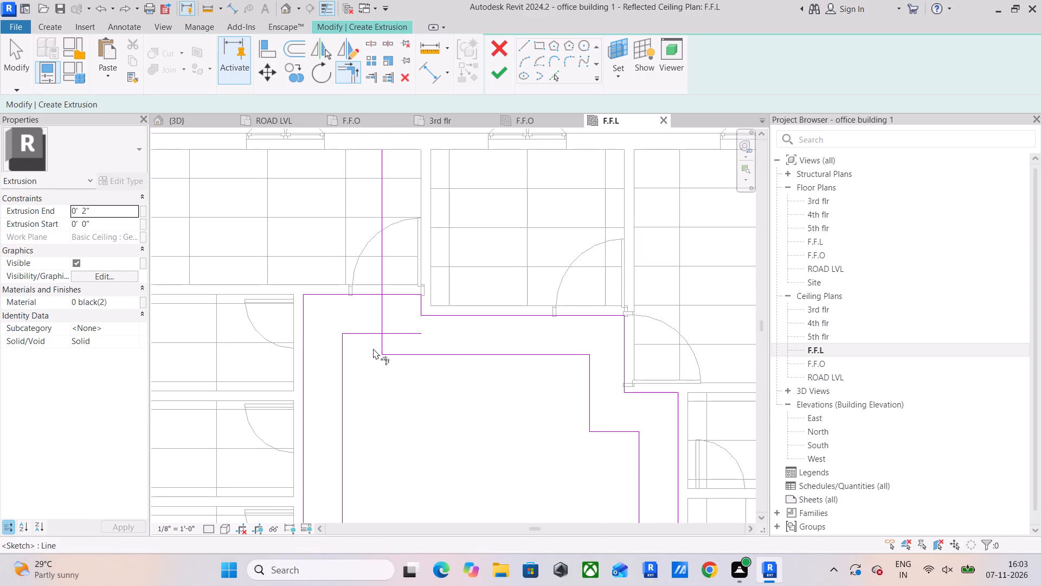
pyautogui.click(362, 333)
pyautogui.click(377, 340)
pyautogui.scroll(-4, 484, 364)
pyautogui.moveTo(484, 364); pyautogui.dragTo(518, 267, button='middle')
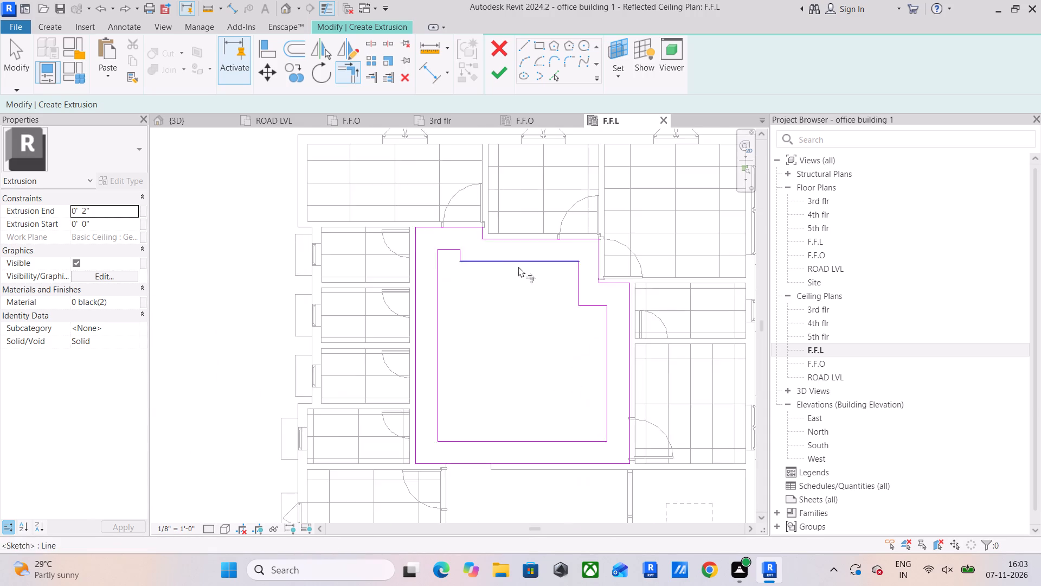
# Finish the two-loop border sketch as a 2" extrusion.
pyautogui.scroll(-3, 519, 268)
pyautogui.moveTo(522, 281); pyautogui.dragTo(513, 317, button='middle')
pyautogui.press('Escape')
pyautogui.click(496, 81)
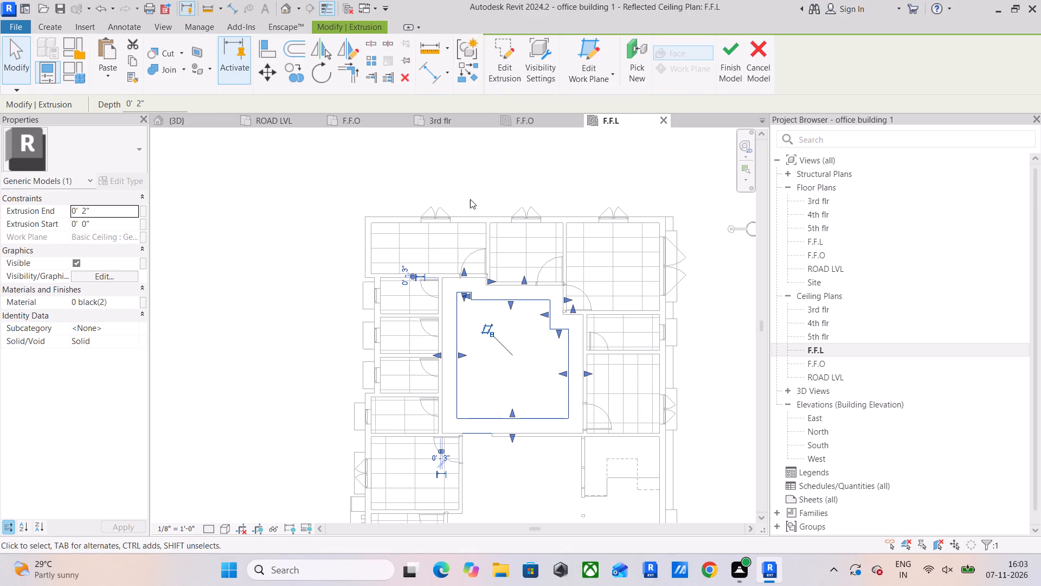
pyautogui.click(507, 356)
pyautogui.scroll(4, 496, 348)
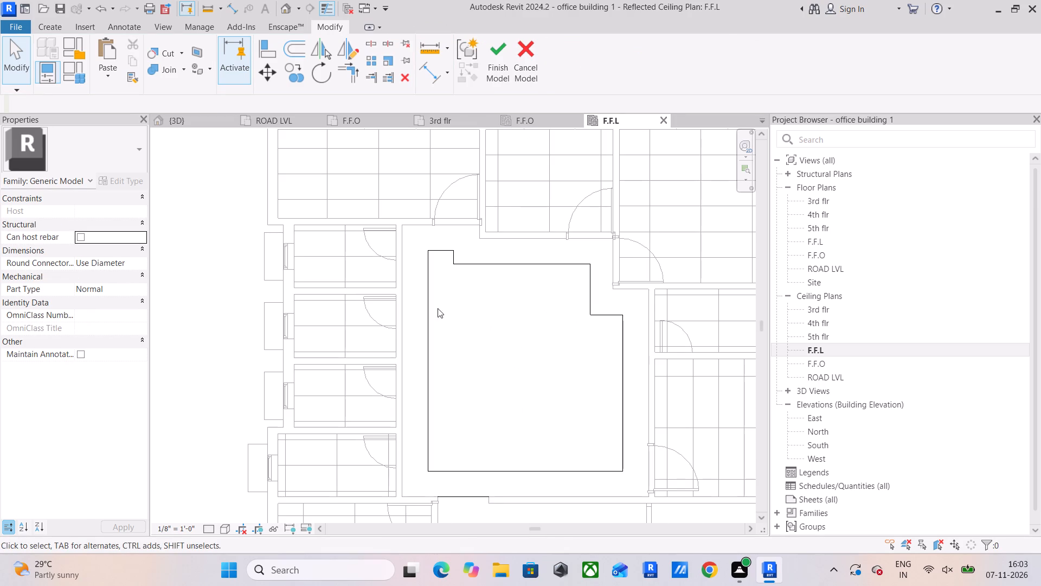
pyautogui.scroll(2, 495, 262)
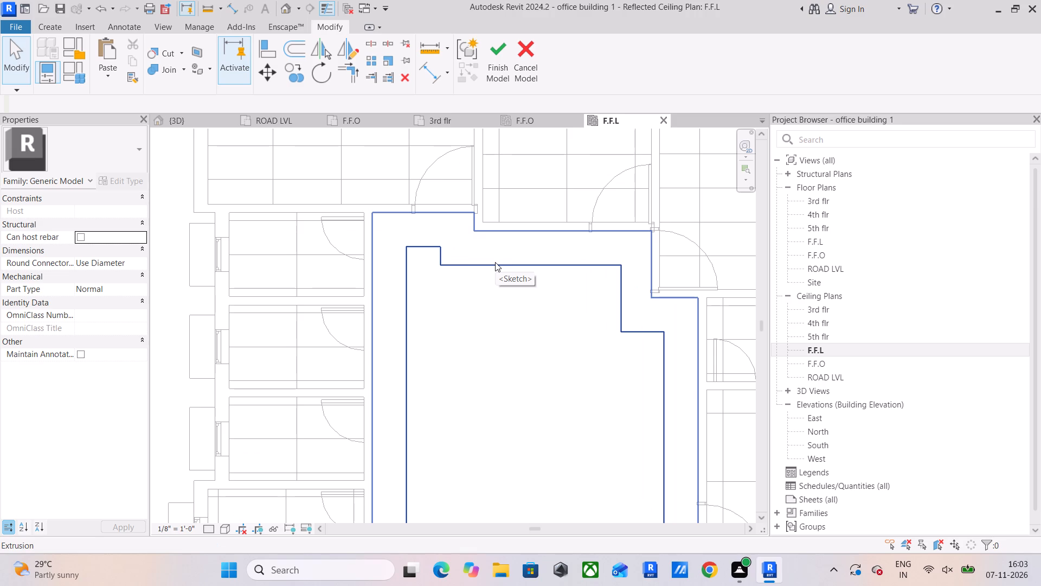
pyautogui.scroll(-3, 525, 319)
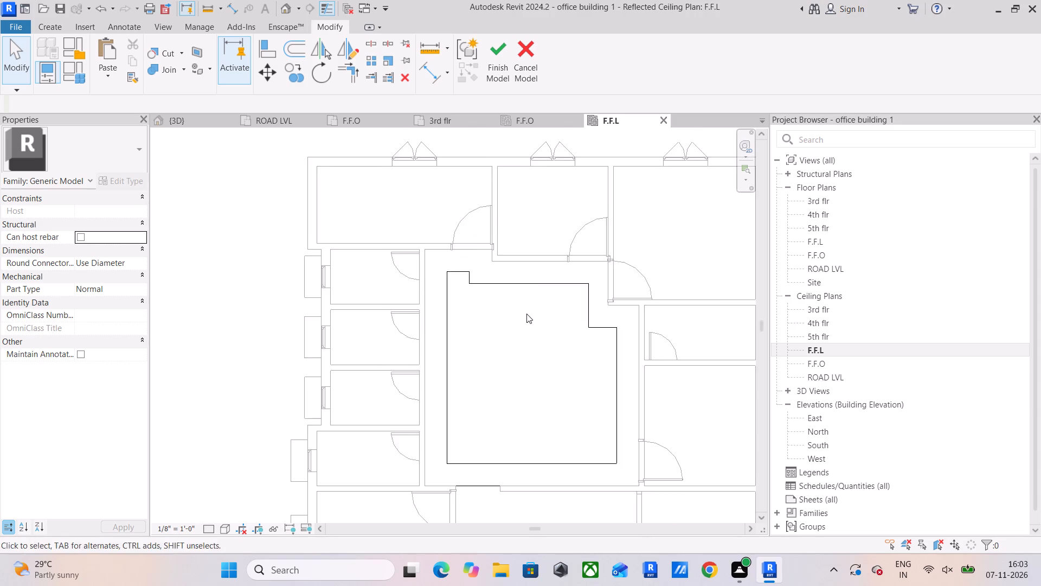
pyautogui.moveTo(526, 314); pyautogui.dragTo(533, 247, button='middle')
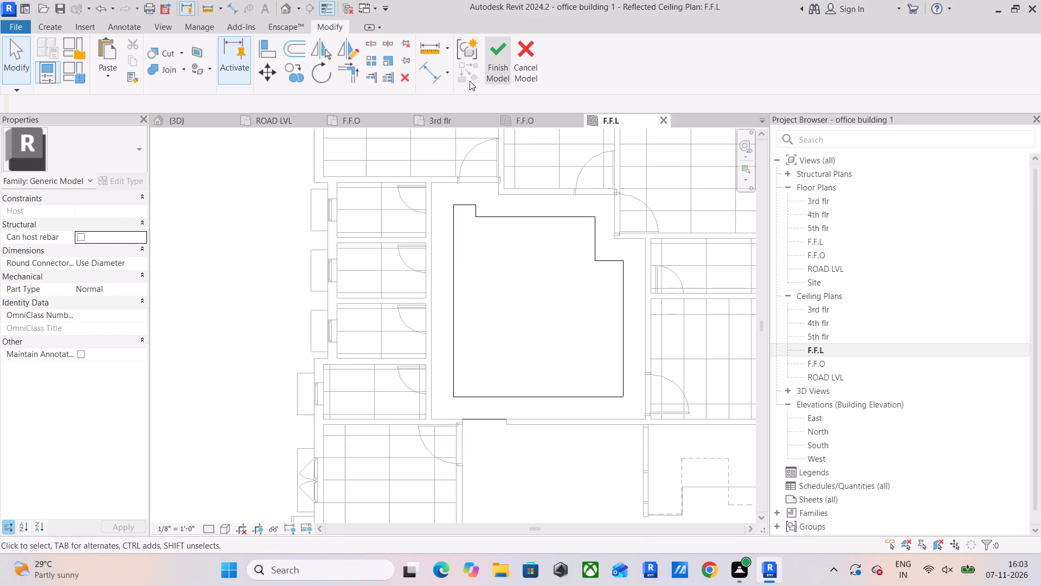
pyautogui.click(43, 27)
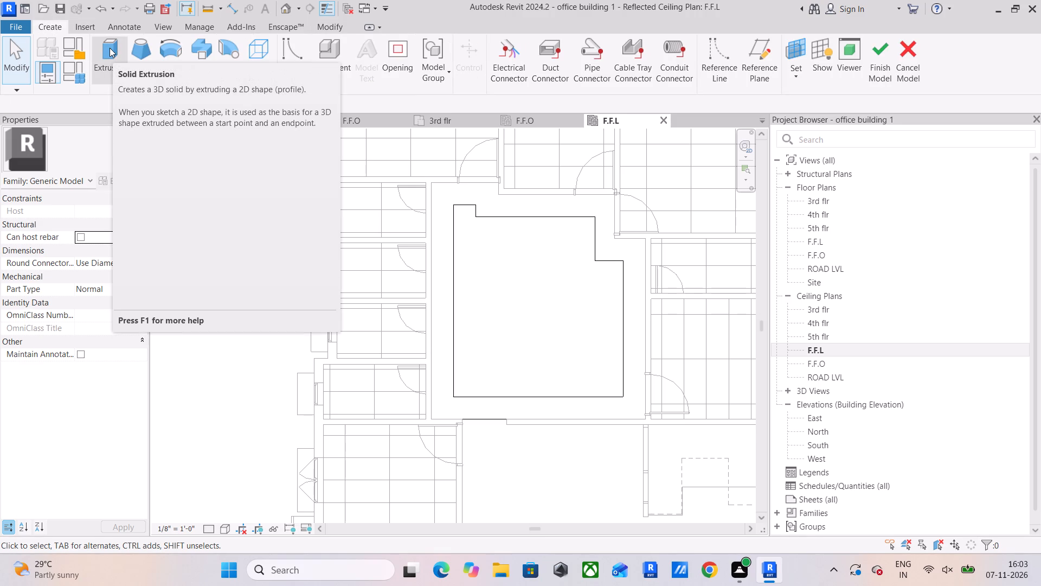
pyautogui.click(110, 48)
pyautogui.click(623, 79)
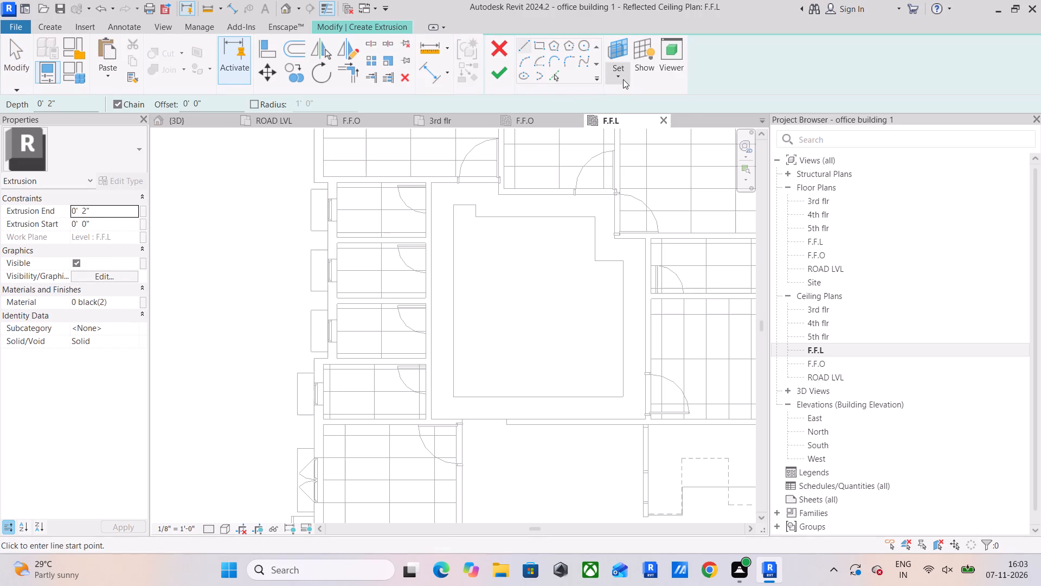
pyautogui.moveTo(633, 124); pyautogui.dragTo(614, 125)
# Examine the hall's extruded ceiling border and its position against the basic ceiling from below and above in 3D.
pyautogui.click(188, 125)
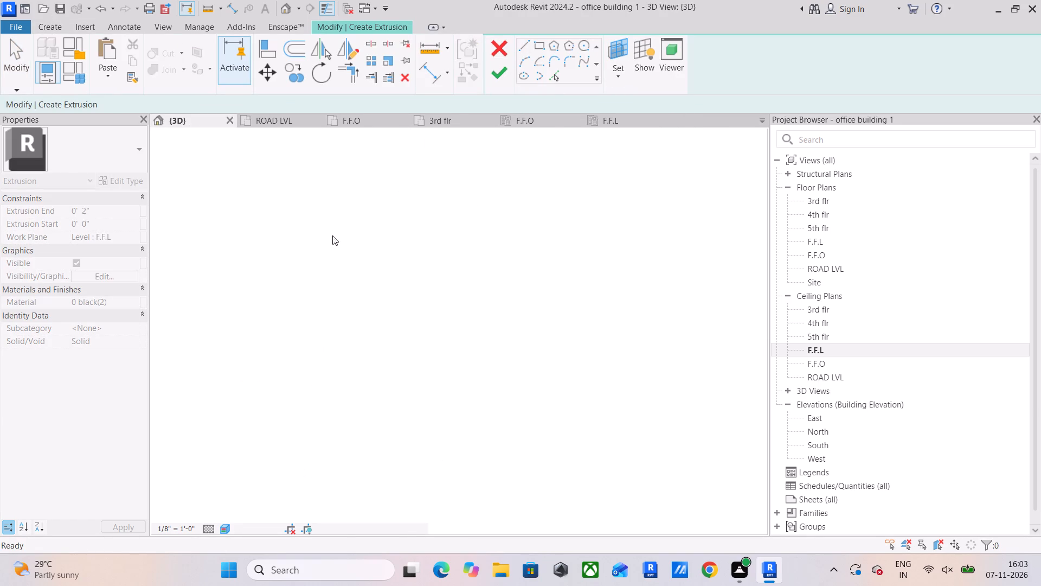
pyautogui.keyDown('shift'); pyautogui.moveTo(404, 305); pyautogui.dragTo(356, 284, button='middle'); pyautogui.keyUp('shift')
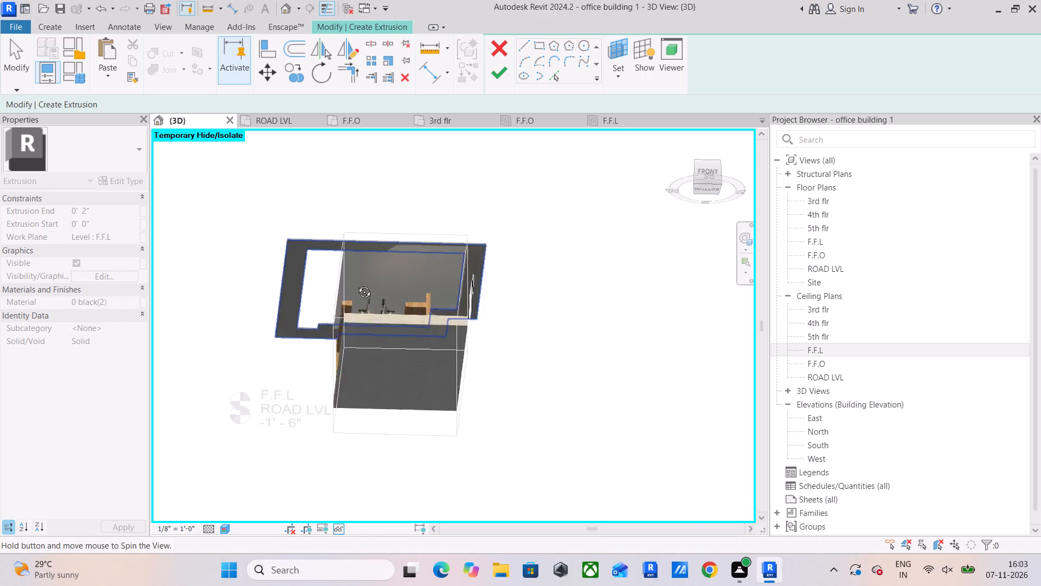
pyautogui.keyDown('shift'); pyautogui.moveTo(356, 284); pyautogui.dragTo(513, 355, button='middle'); pyautogui.keyUp('shift')
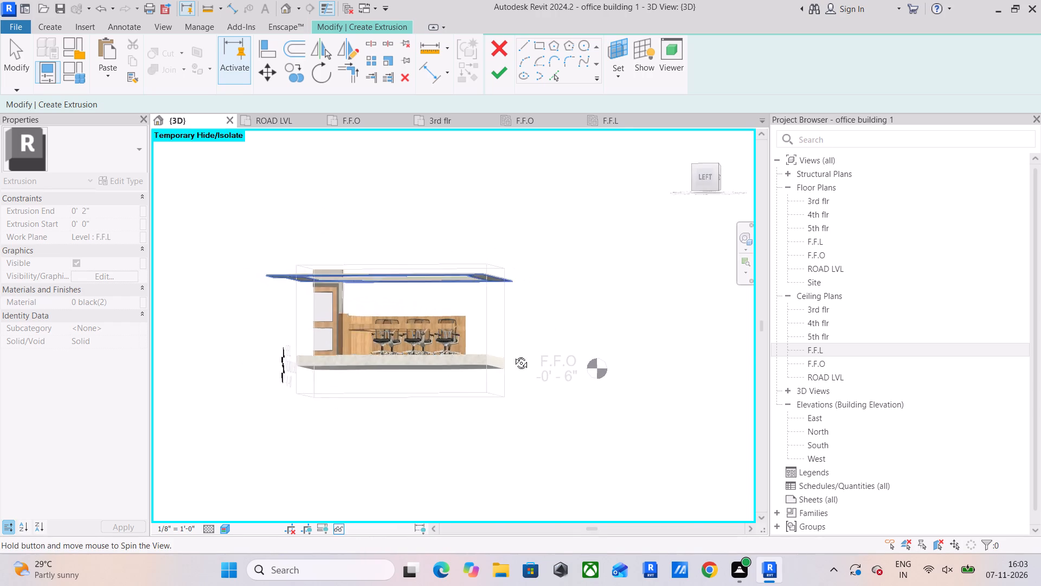
pyautogui.keyDown('shift'); pyautogui.moveTo(513, 355); pyautogui.dragTo(479, 350, button='middle'); pyautogui.keyUp('shift')
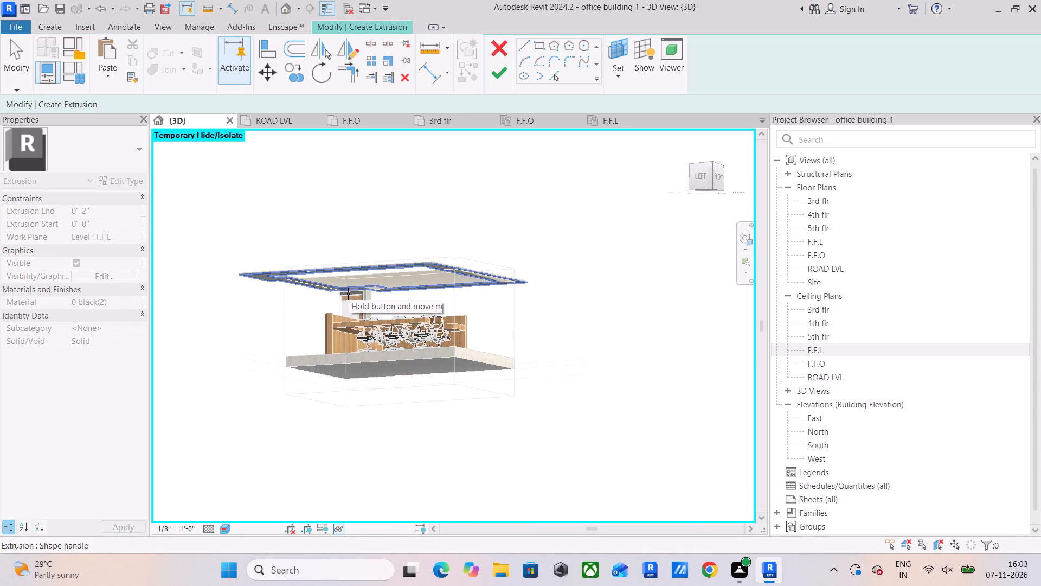
pyautogui.scroll(10, 343, 272)
pyautogui.keyDown('shift'); pyautogui.moveTo(453, 284); pyautogui.dragTo(475, 318, button='middle'); pyautogui.keyUp('shift')
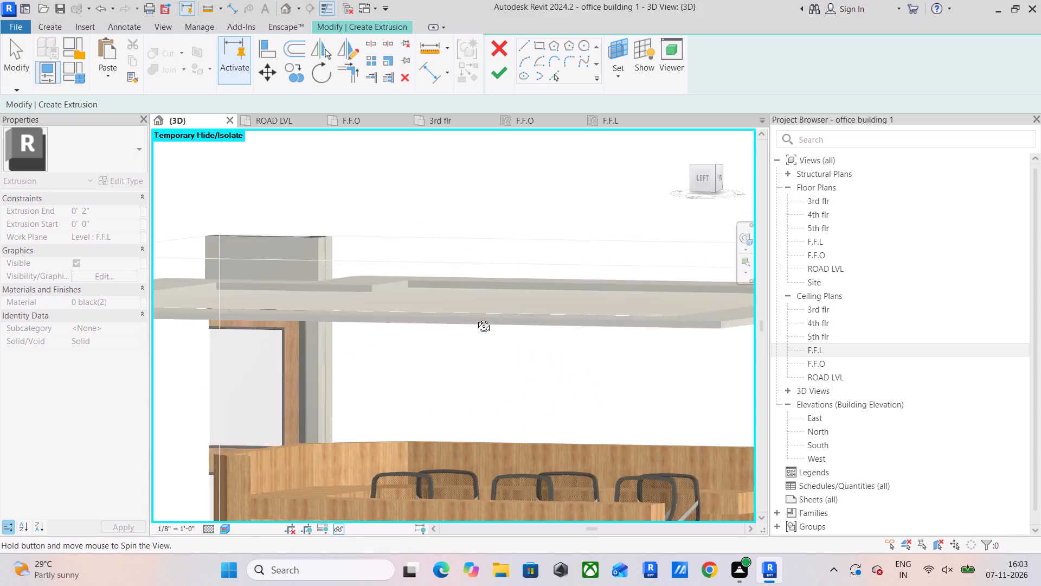
pyautogui.keyDown('shift'); pyautogui.moveTo(475, 318); pyautogui.dragTo(493, 326, button='middle'); pyautogui.keyUp('shift')
pyautogui.moveTo(496, 318); pyautogui.dragTo(483, 258, button='middle')
pyautogui.scroll(-2, 318, 254)
pyautogui.keyDown('shift'); pyautogui.moveTo(350, 291); pyautogui.dragTo(390, 296, button='middle'); pyautogui.keyUp('shift')
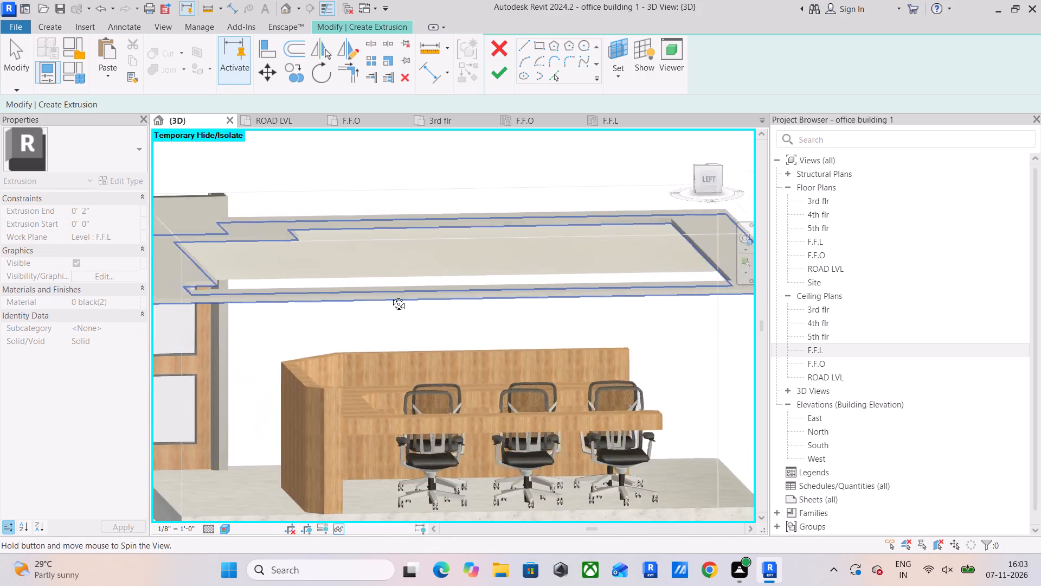
pyautogui.keyDown('shift'); pyautogui.moveTo(390, 296); pyautogui.dragTo(480, 260, button='middle'); pyautogui.keyUp('shift')
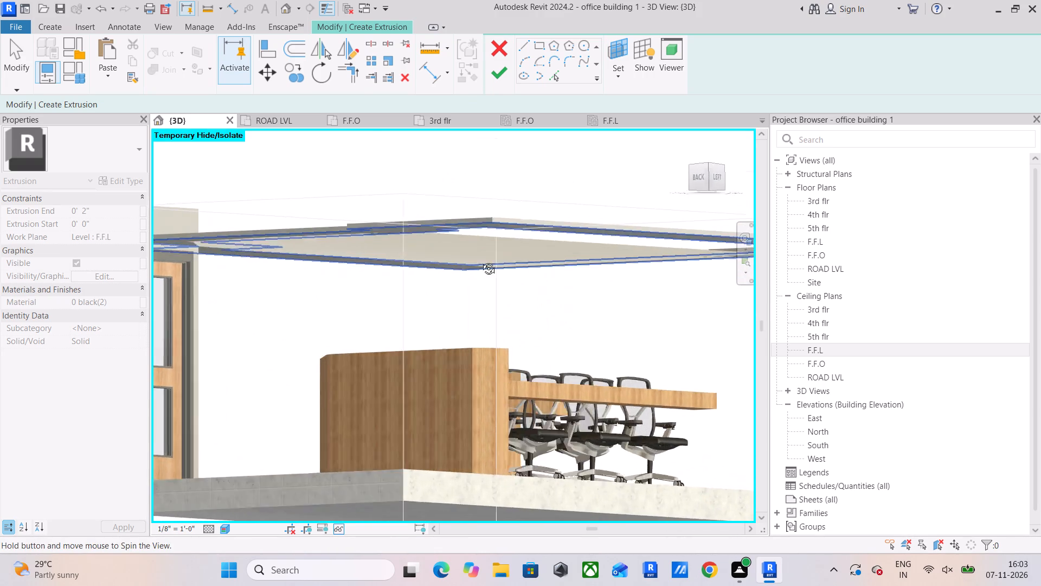
pyautogui.keyDown('shift'); pyautogui.moveTo(480, 260); pyautogui.dragTo(509, 355, button='middle'); pyautogui.keyUp('shift')
pyautogui.scroll(-2, 392, 341)
pyautogui.moveTo(399, 326); pyautogui.dragTo(401, 325, button='middle')
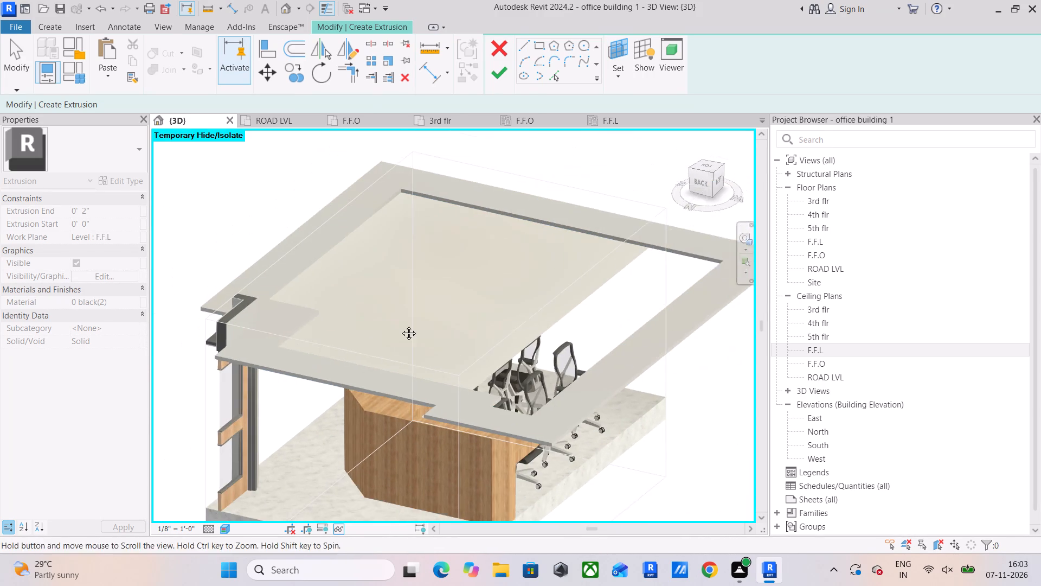
pyautogui.moveTo(401, 325); pyautogui.dragTo(471, 300, button='middle')
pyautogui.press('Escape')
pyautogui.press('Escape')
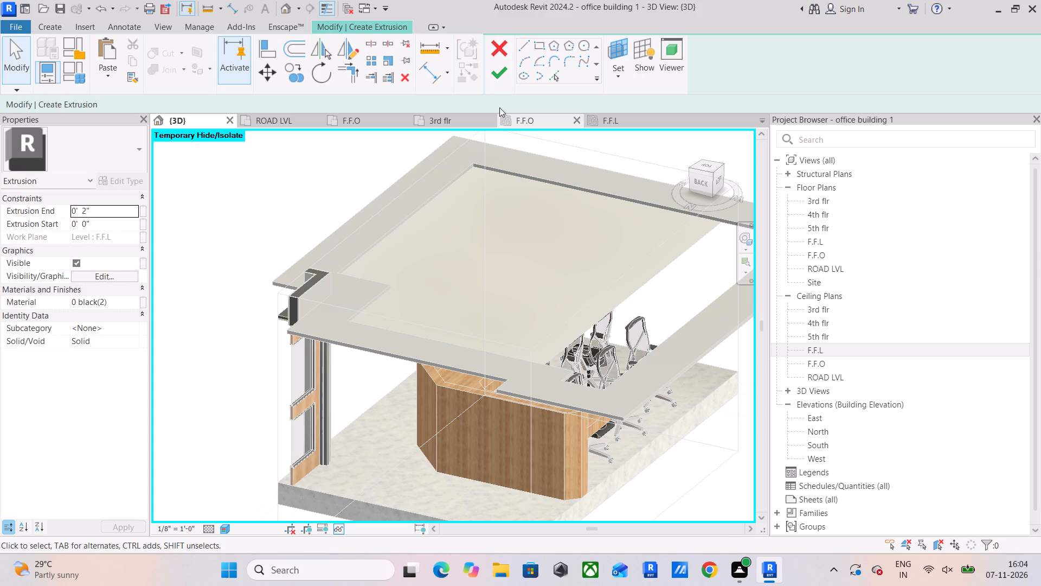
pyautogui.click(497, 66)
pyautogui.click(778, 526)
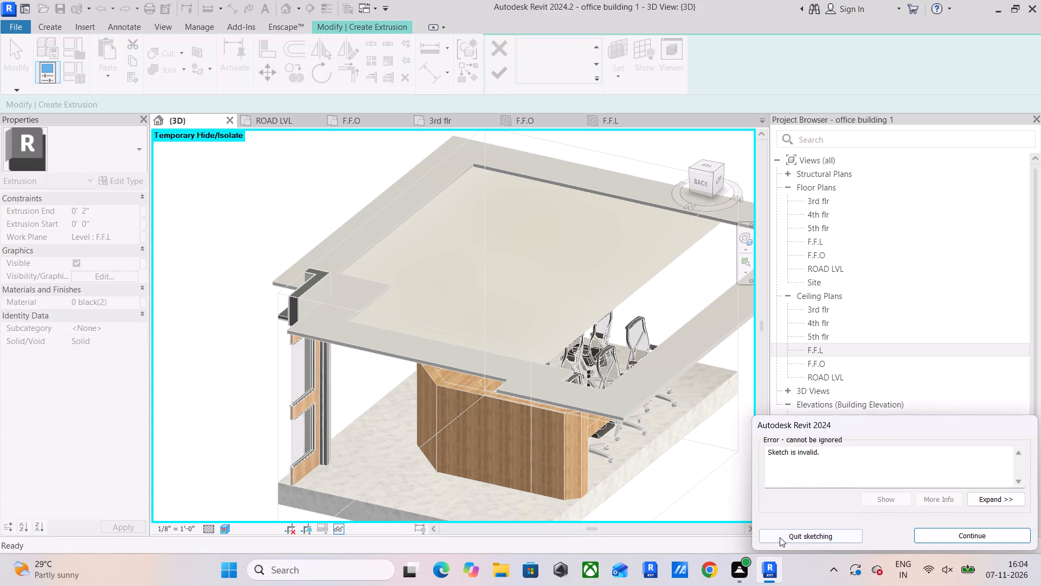
# Quit the invalid extrusion sketch without keeping it.
pyautogui.click(780, 537)
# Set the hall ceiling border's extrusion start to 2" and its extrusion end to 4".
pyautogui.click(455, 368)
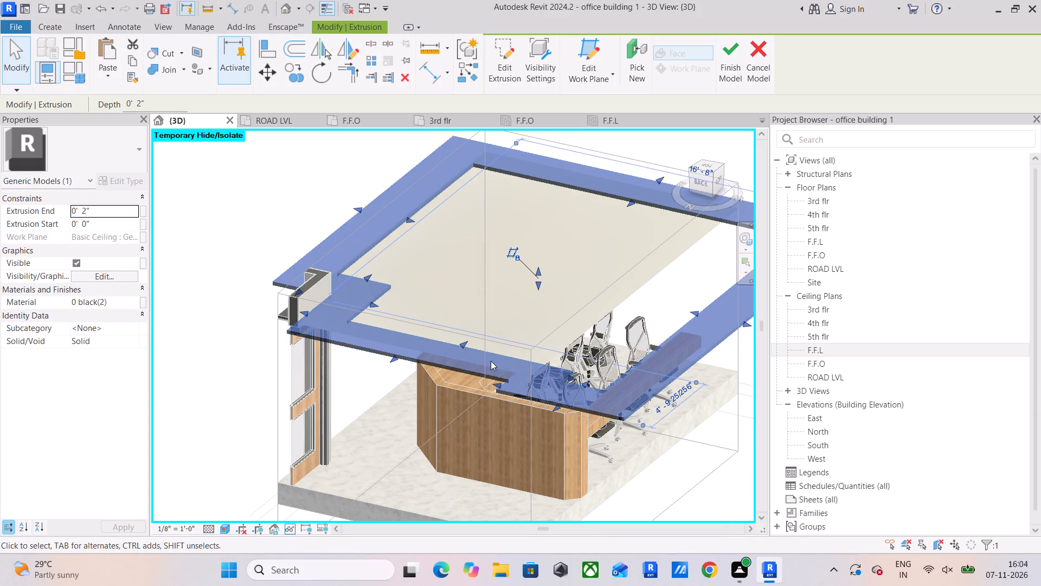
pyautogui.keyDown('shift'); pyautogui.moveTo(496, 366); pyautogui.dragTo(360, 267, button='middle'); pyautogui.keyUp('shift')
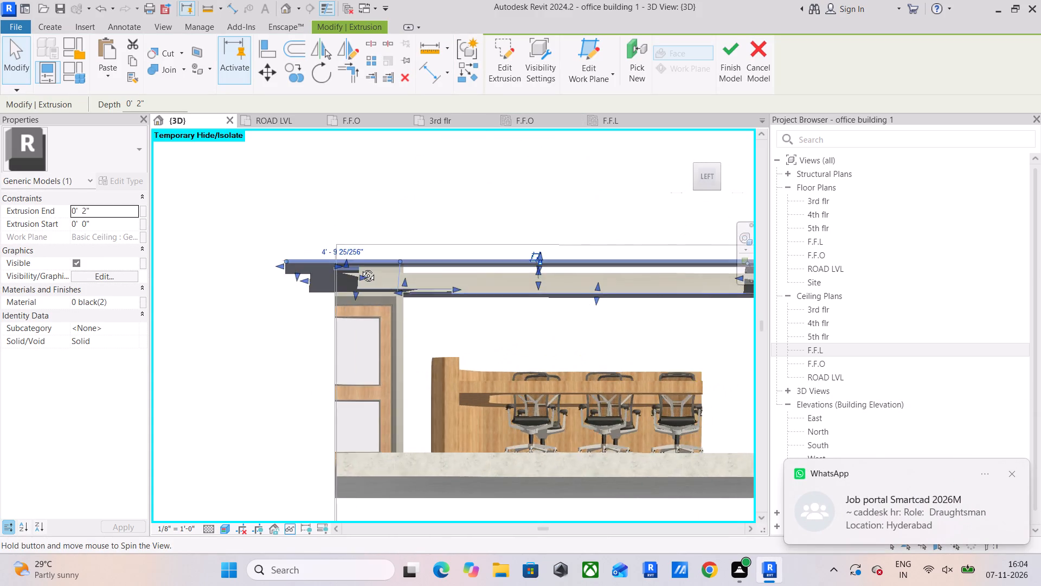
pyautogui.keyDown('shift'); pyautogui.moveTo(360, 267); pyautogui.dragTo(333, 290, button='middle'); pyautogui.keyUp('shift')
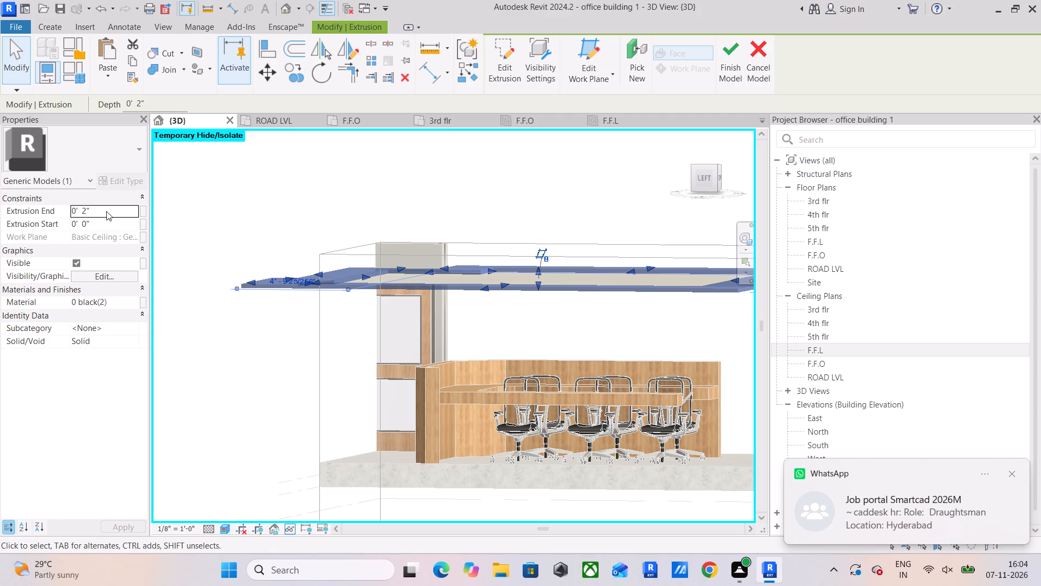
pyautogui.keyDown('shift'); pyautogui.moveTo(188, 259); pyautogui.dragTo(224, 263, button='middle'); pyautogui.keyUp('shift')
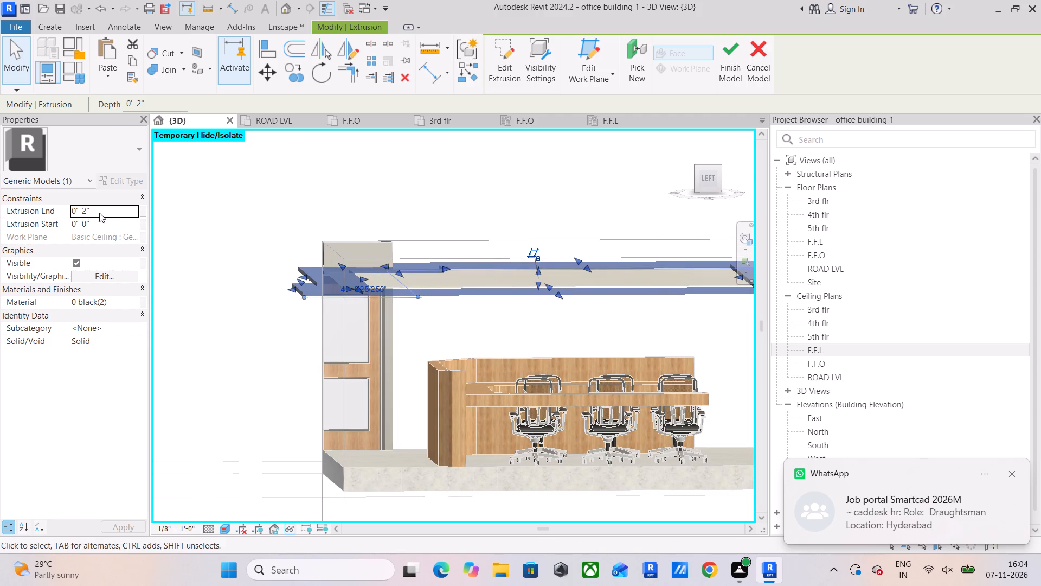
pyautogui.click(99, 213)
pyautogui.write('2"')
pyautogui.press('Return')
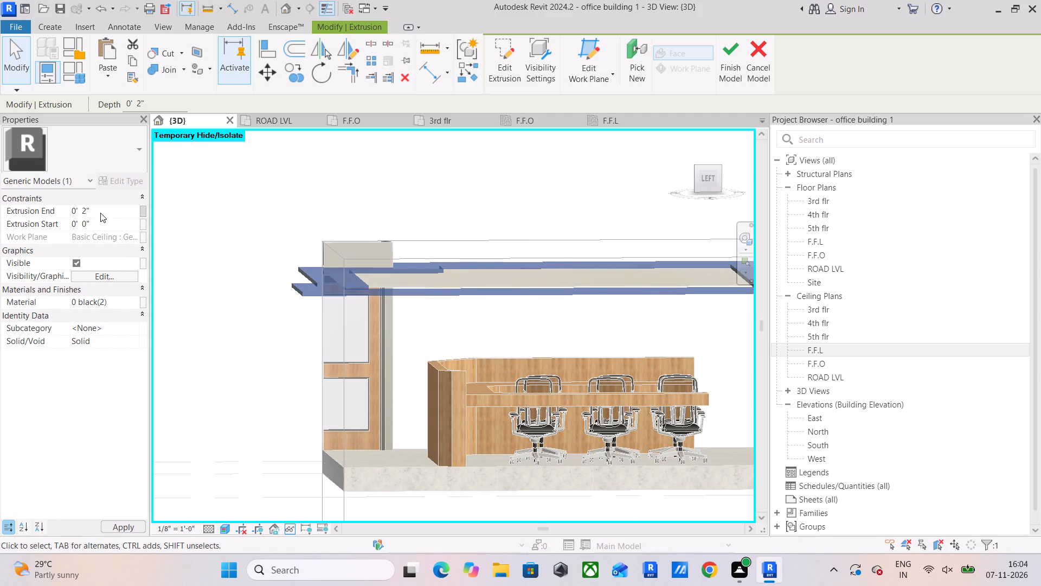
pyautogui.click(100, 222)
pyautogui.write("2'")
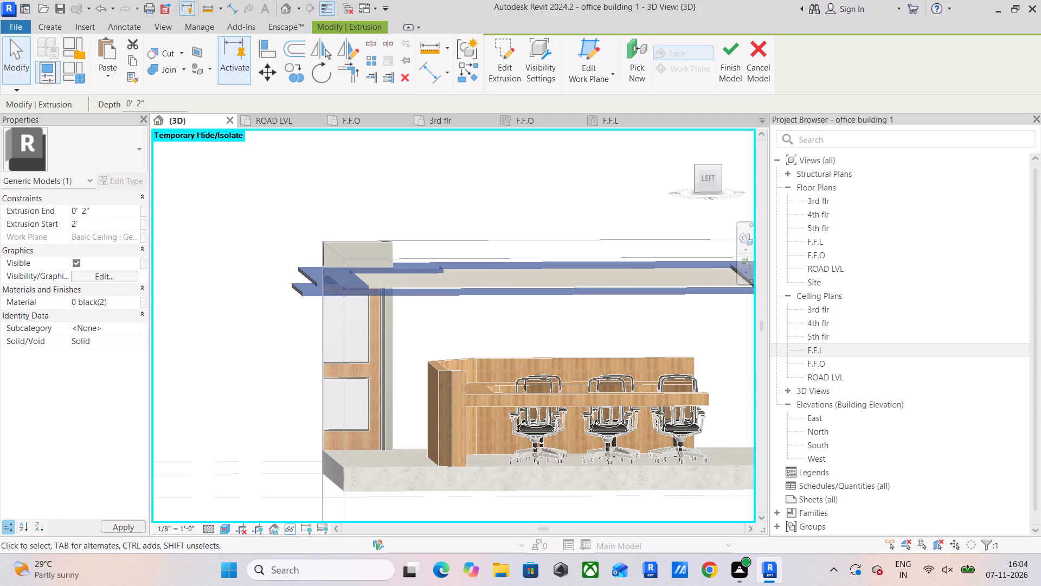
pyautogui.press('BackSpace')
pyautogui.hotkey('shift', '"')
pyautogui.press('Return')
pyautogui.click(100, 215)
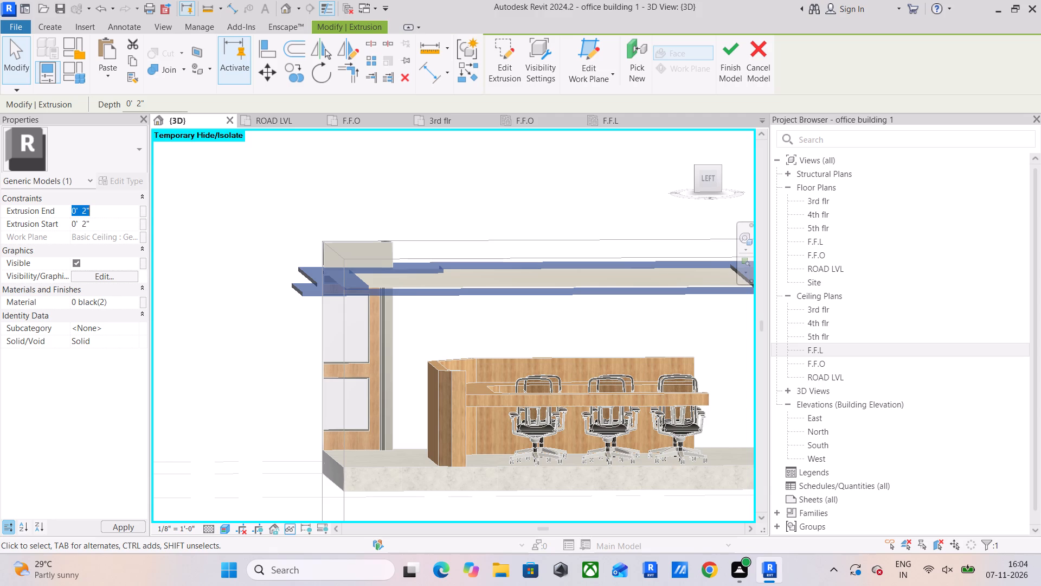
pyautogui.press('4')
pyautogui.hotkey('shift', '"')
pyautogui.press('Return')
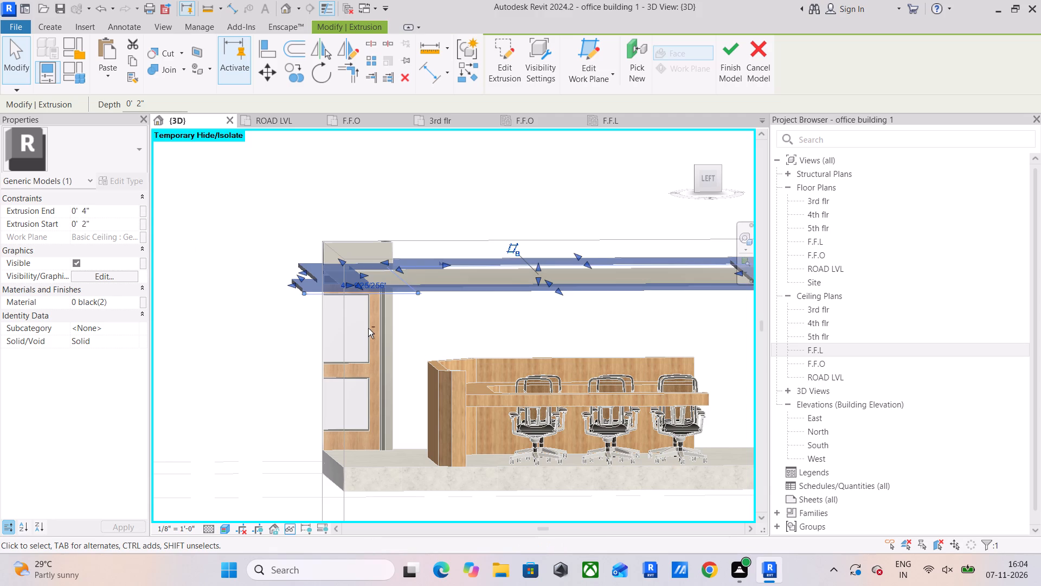
# Set the ceiling border's extrusion start to 0 and its extrusion end to -4".
pyautogui.keyDown('shift'); pyautogui.moveTo(368, 328); pyautogui.dragTo(376, 311, button='middle'); pyautogui.keyUp('shift')
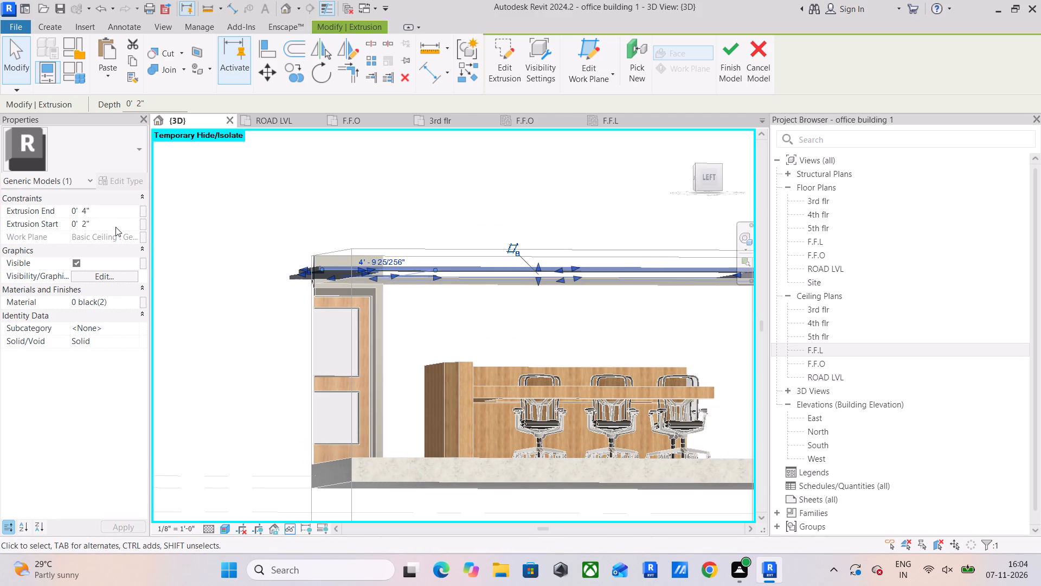
pyautogui.click(115, 226)
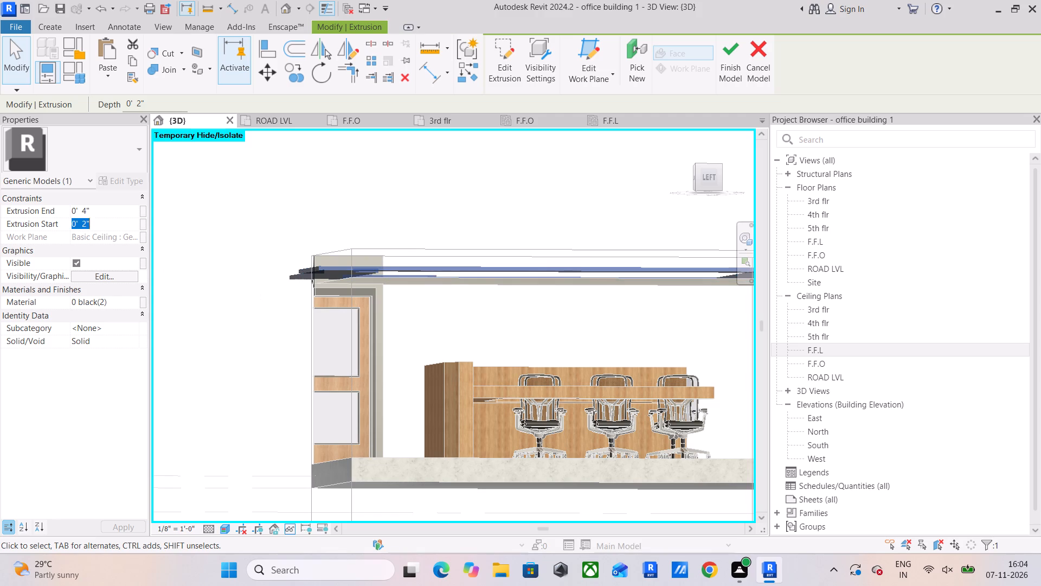
pyautogui.press('0')
pyautogui.press('Return')
pyautogui.click(97, 214)
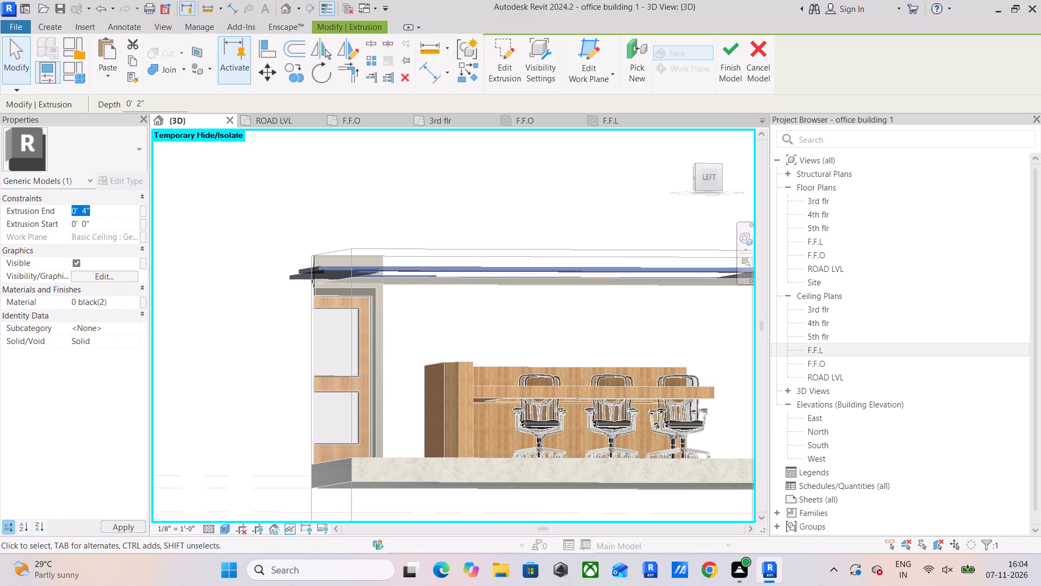
pyautogui.press('-')
pyautogui.press('4')
pyautogui.hotkey('shift', '"')
pyautogui.press('Return')
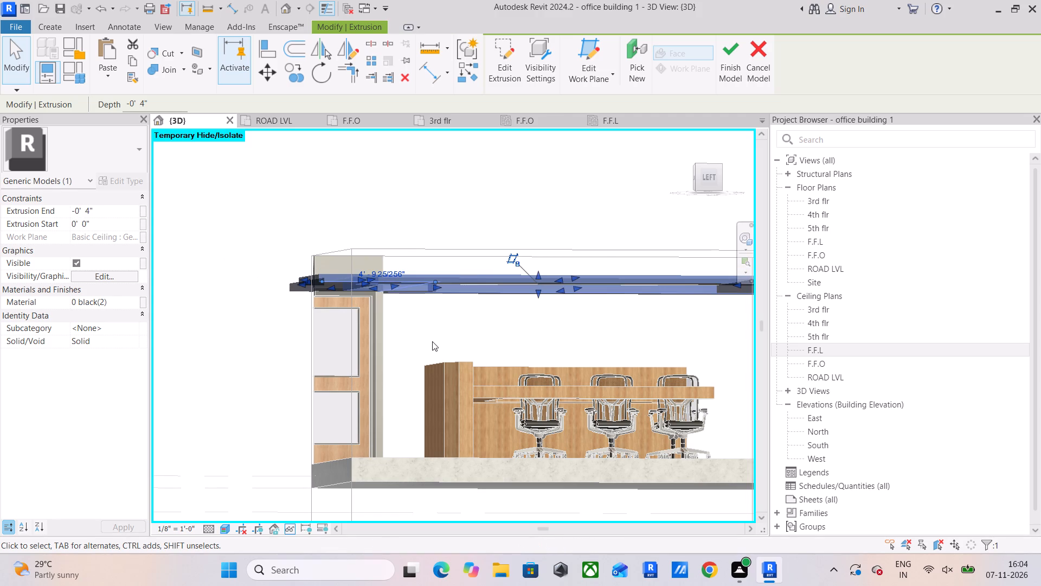
# Set the ceiling border's extrusion start to -2".
pyautogui.keyDown('shift'); pyautogui.moveTo(432, 341); pyautogui.dragTo(491, 370, button='middle'); pyautogui.keyUp('shift')
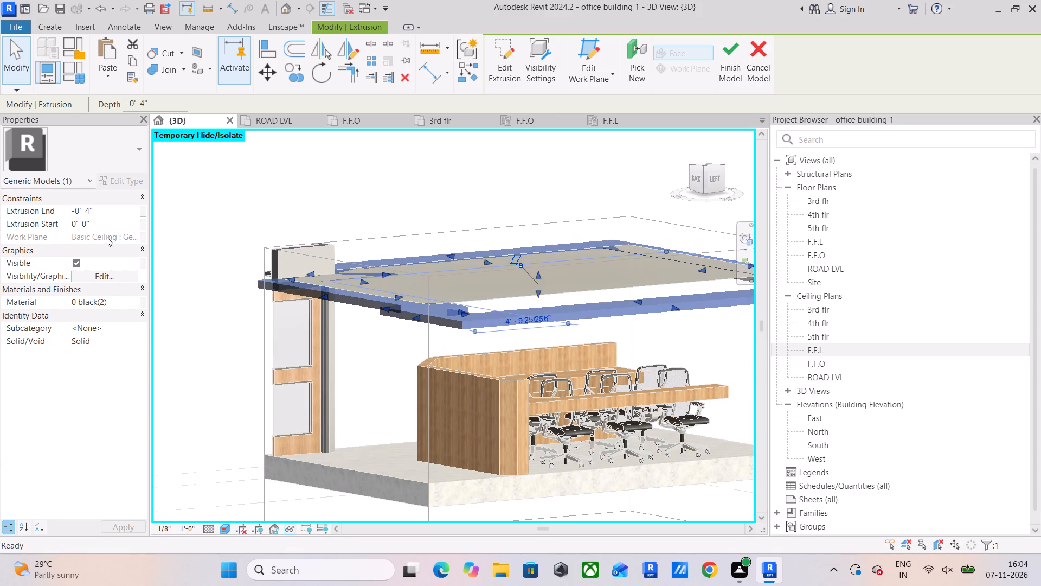
pyautogui.click(346, 351)
pyautogui.keyDown('shift'); pyautogui.moveTo(349, 345); pyautogui.dragTo(377, 368, button='middle'); pyautogui.keyUp('shift')
pyautogui.scroll(4, 387, 329)
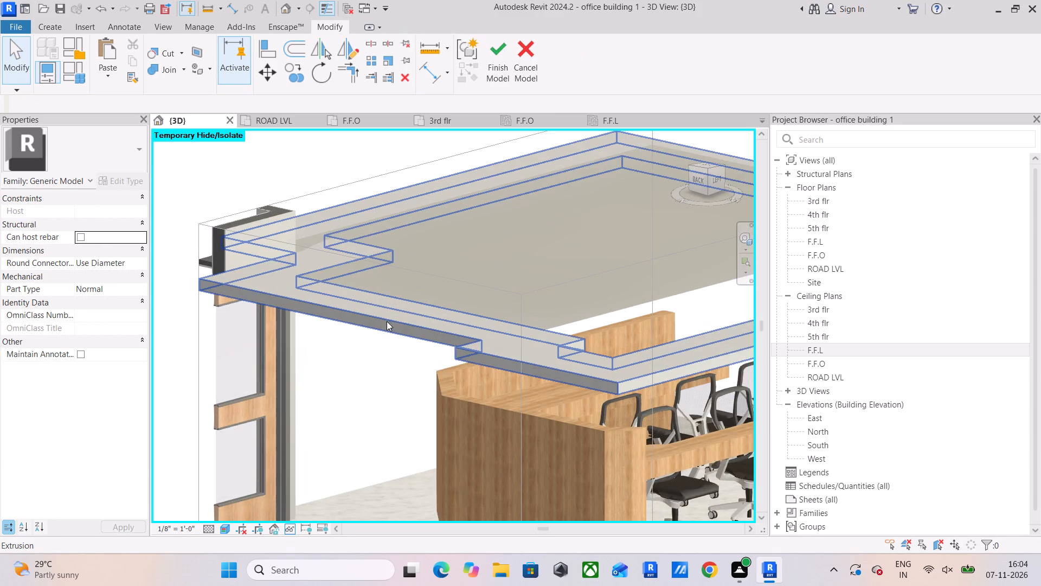
pyautogui.click(368, 326)
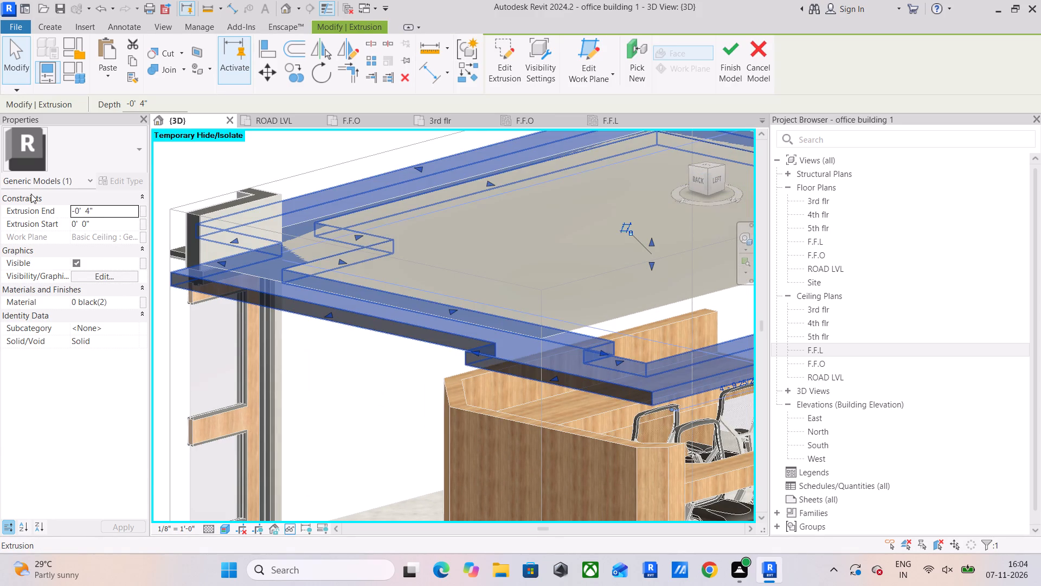
pyautogui.keyDown('shift'); pyautogui.moveTo(305, 300); pyautogui.dragTo(200, 279, button='middle'); pyautogui.keyUp('shift')
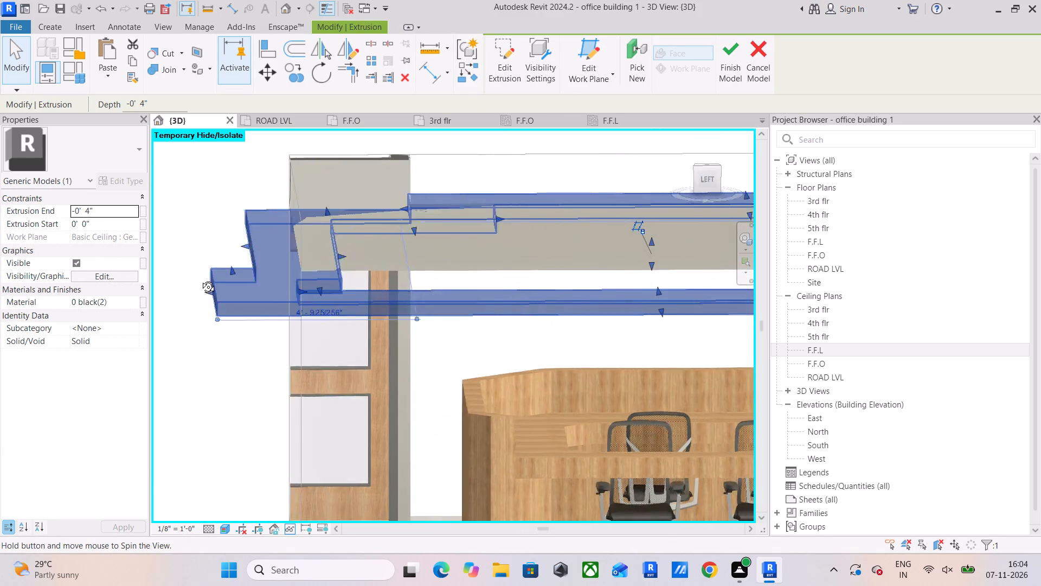
pyautogui.keyDown('shift'); pyautogui.moveTo(200, 279); pyautogui.dragTo(196, 224, button='middle'); pyautogui.keyUp('shift')
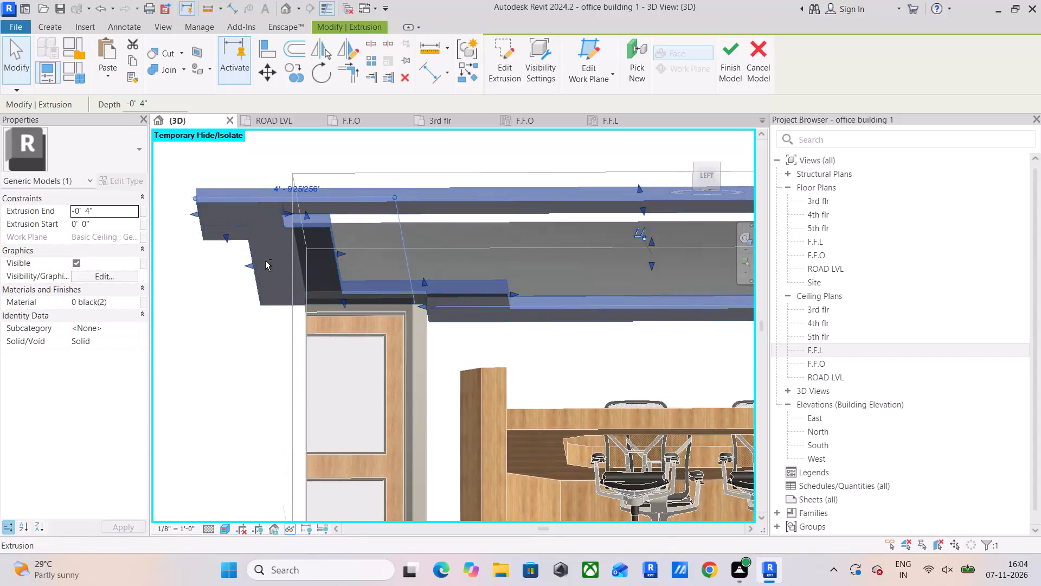
pyautogui.keyDown('shift'); pyautogui.moveTo(265, 261); pyautogui.dragTo(277, 278, button='middle'); pyautogui.keyUp('shift')
pyautogui.click(106, 226)
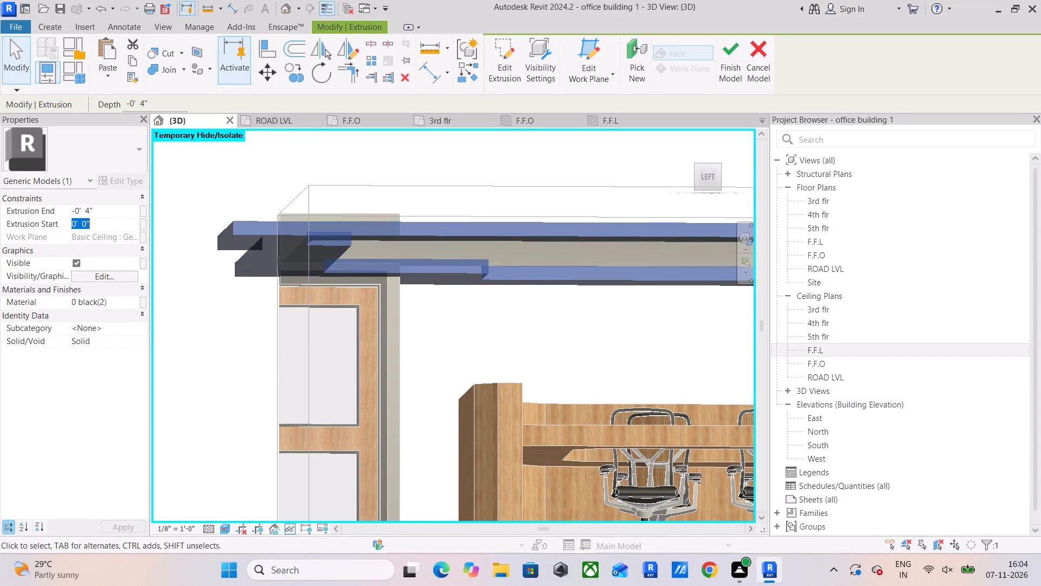
pyautogui.press('-')
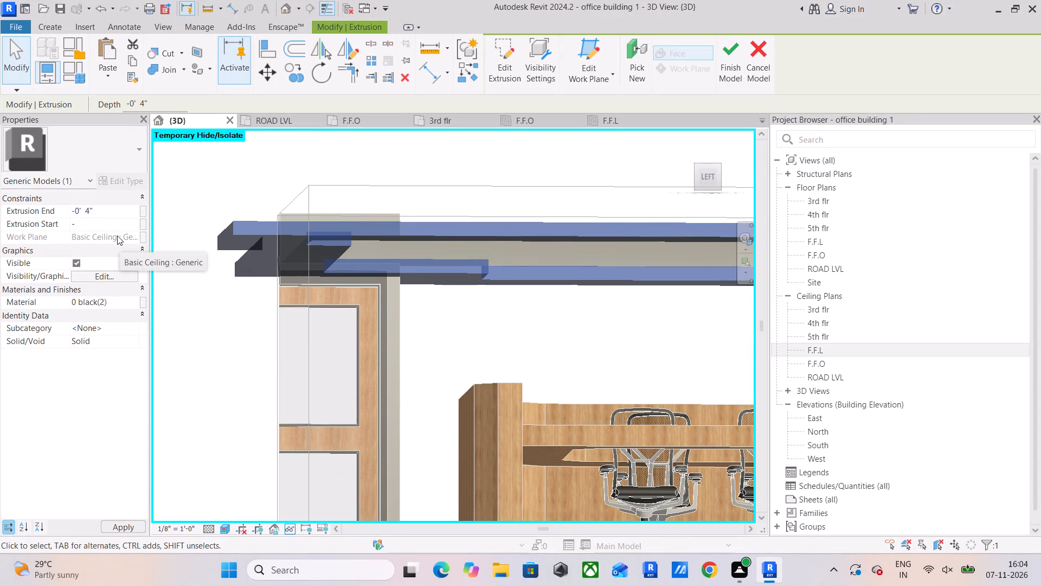
pyautogui.write('2"')
pyautogui.press('Return')
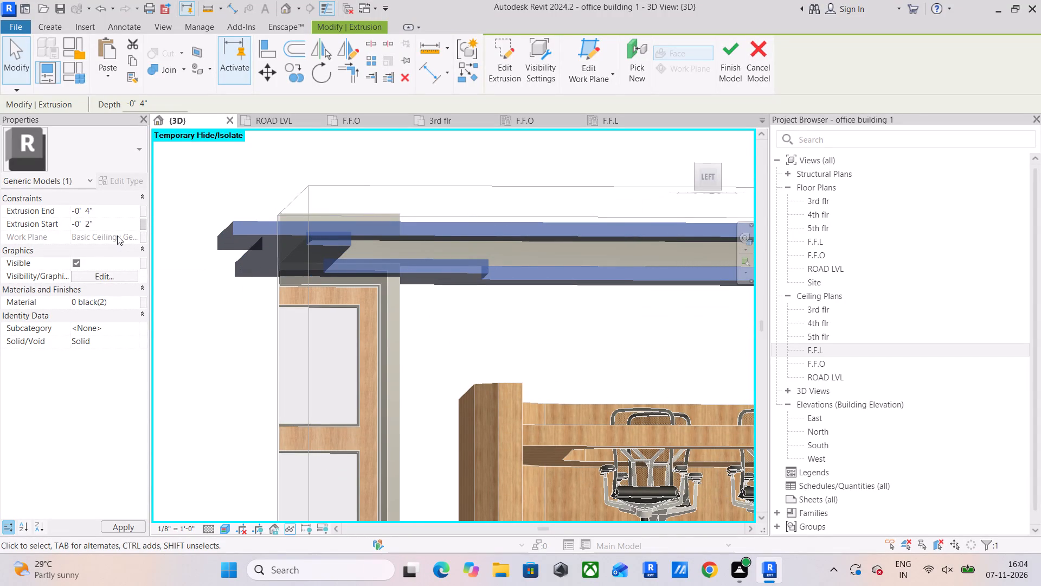
# Examine the ceiling border's height against the basic ceiling and the door head in the left view.
pyautogui.keyDown('ctrl'); pyautogui.moveTo(490, 367); pyautogui.dragTo(490, 369, button='middle'); pyautogui.keyUp('ctrl')
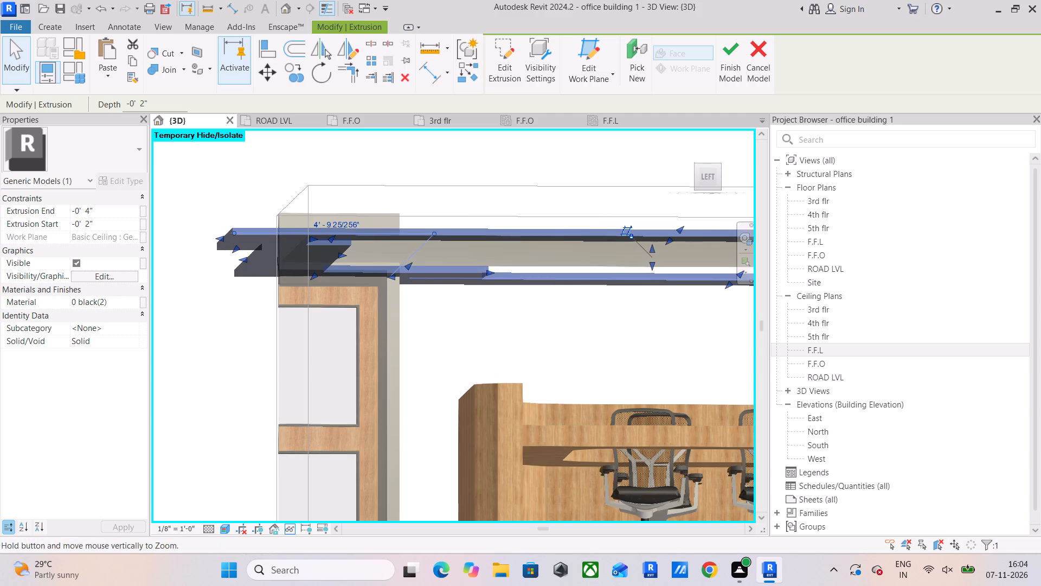
pyautogui.keyDown('ctrl'); pyautogui.moveTo(490, 369); pyautogui.dragTo(490, 374, button='middle'); pyautogui.keyUp('ctrl')
pyautogui.keyDown('shift'); pyautogui.moveTo(494, 372); pyautogui.dragTo(489, 381, button='middle'); pyautogui.keyUp('shift')
pyautogui.click(703, 179)
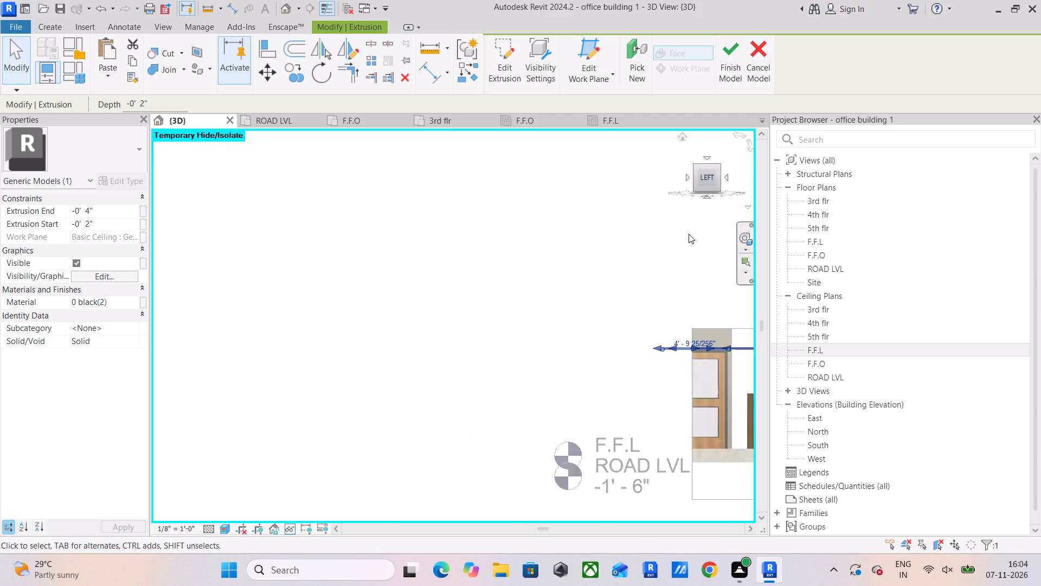
pyautogui.scroll(5, 326, 335)
pyautogui.scroll(11, 462, 314)
pyautogui.scroll(-3, 394, 340)
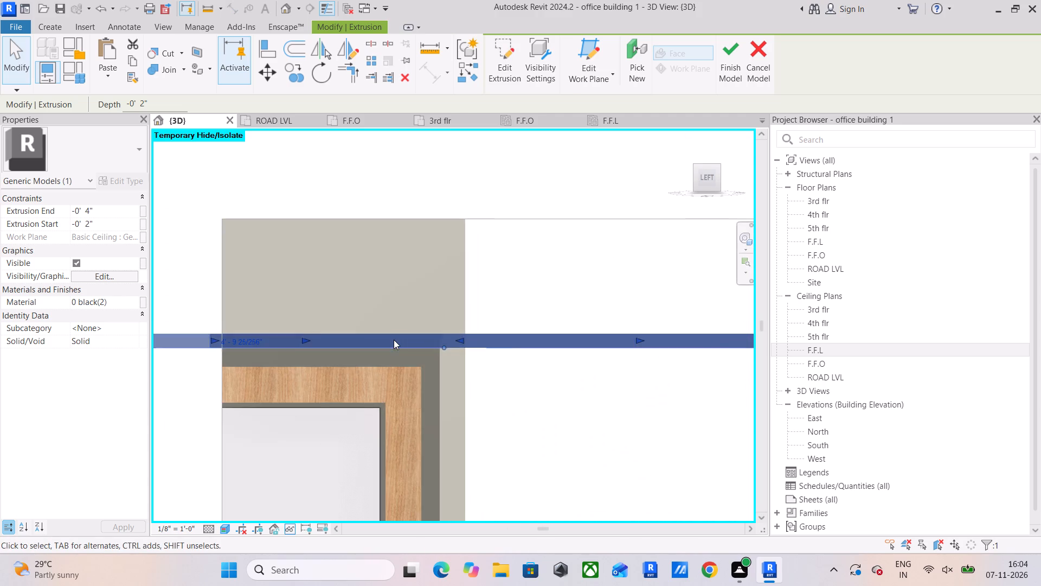
pyautogui.click(465, 385)
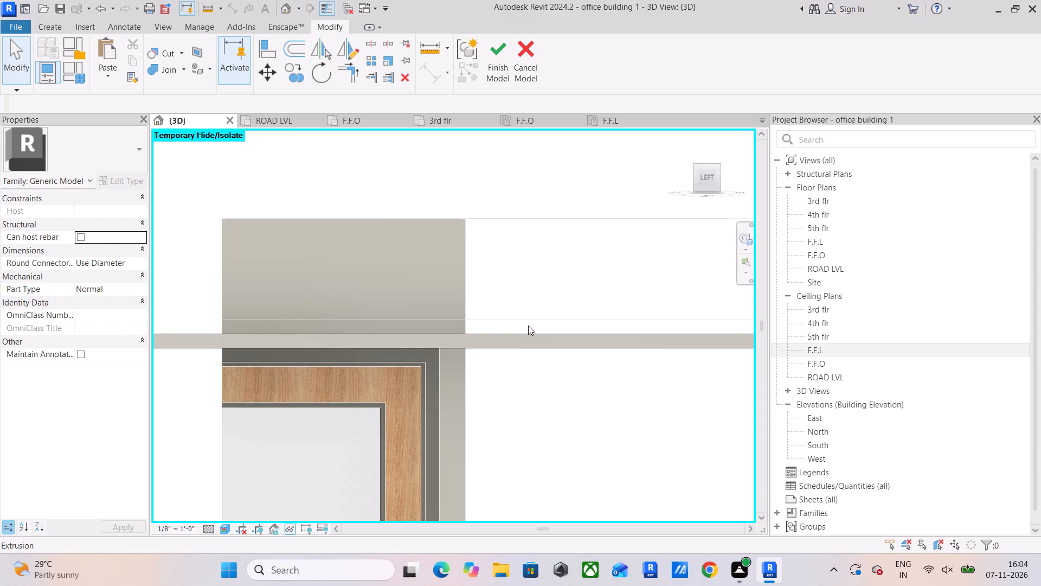
pyautogui.moveTo(530, 336); pyautogui.dragTo(406, 364, button='middle')
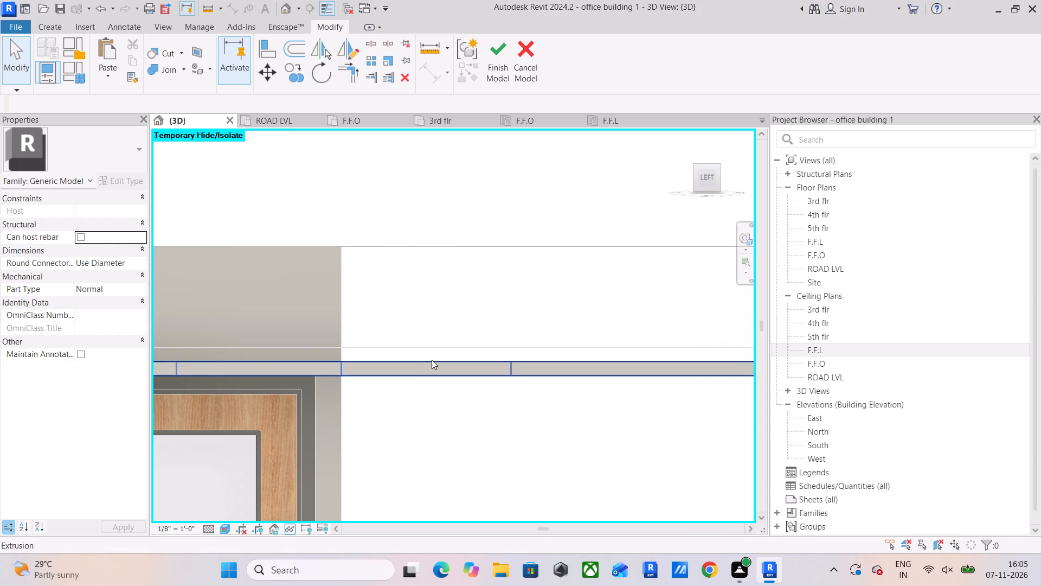
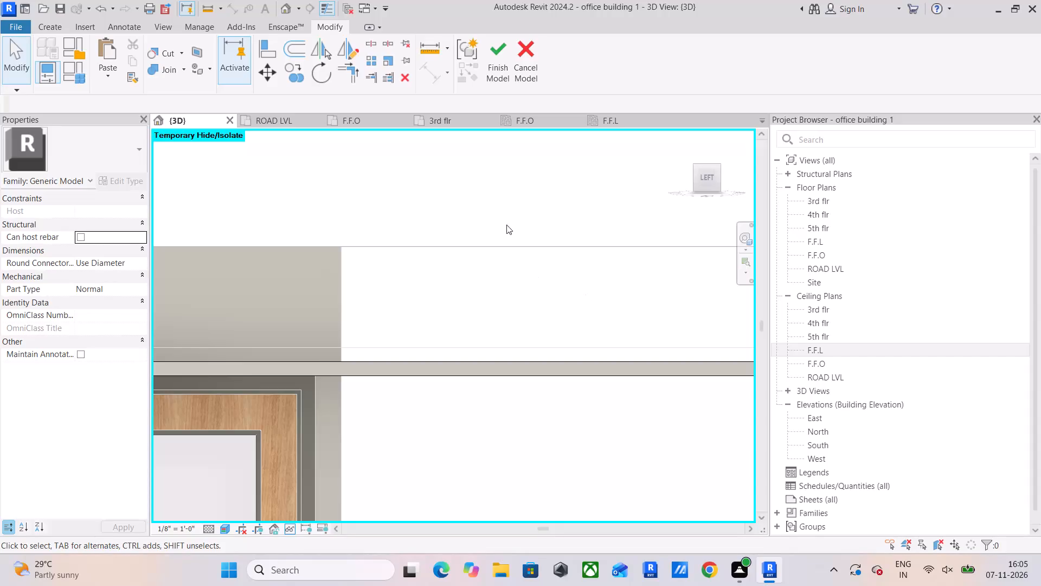
# Finish the in-place model of the hall's ceiling border.
pyautogui.click(476, 58)
pyautogui.moveTo(610, 234); pyautogui.dragTo(609, 228)
pyautogui.click(503, 67)
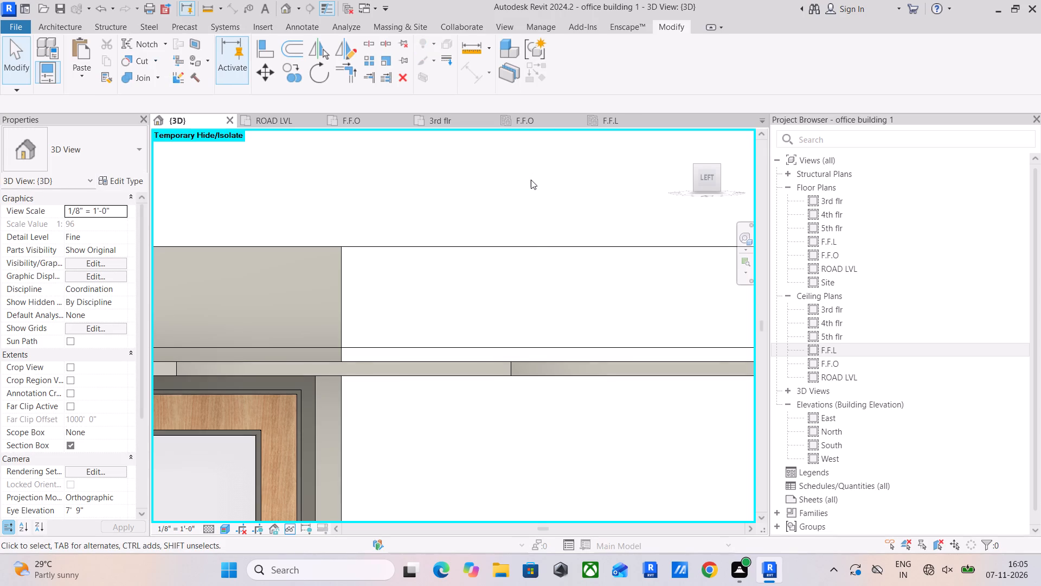
# Examine in 3D how the ceiling border sits against the basic ceiling and the door head, from the left and other angles.
pyautogui.keyDown('shift'); pyautogui.moveTo(525, 232); pyautogui.dragTo(540, 258, button='middle'); pyautogui.keyUp('shift')
pyautogui.moveTo(540, 259); pyautogui.dragTo(588, 208, button='middle')
pyautogui.scroll(-3, 552, 240)
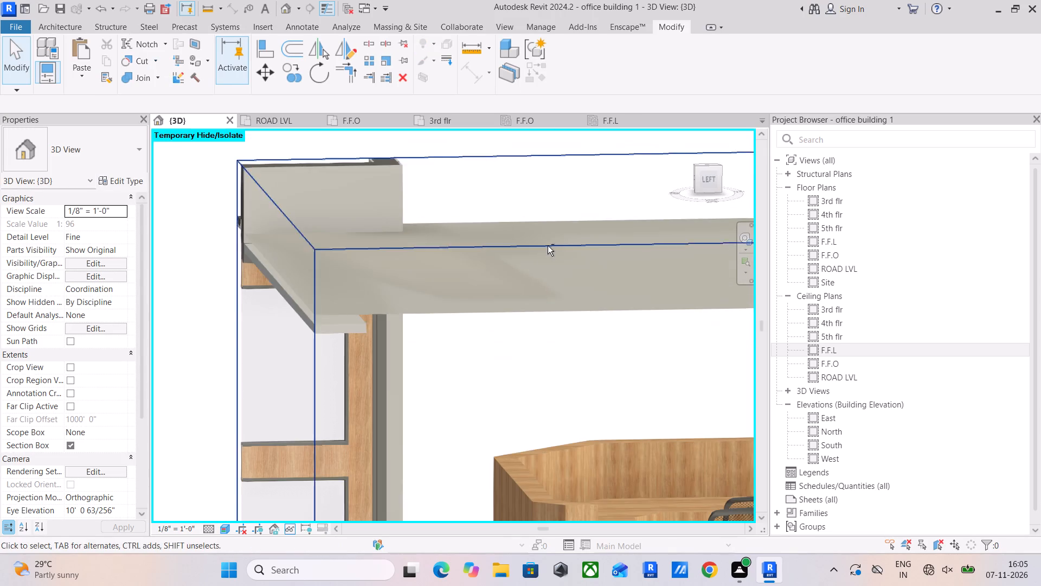
pyautogui.keyDown('shift'); pyautogui.moveTo(548, 246); pyautogui.dragTo(435, 216, button='middle'); pyautogui.keyUp('shift')
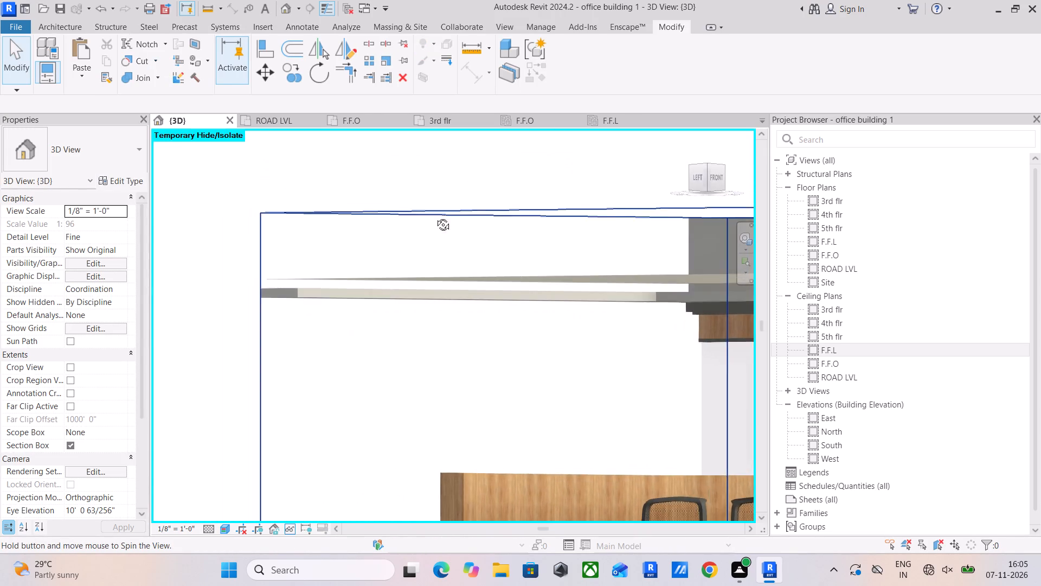
pyautogui.keyDown('shift'); pyautogui.moveTo(435, 216); pyautogui.dragTo(463, 227, button='middle'); pyautogui.keyUp('shift')
pyautogui.click(278, 287)
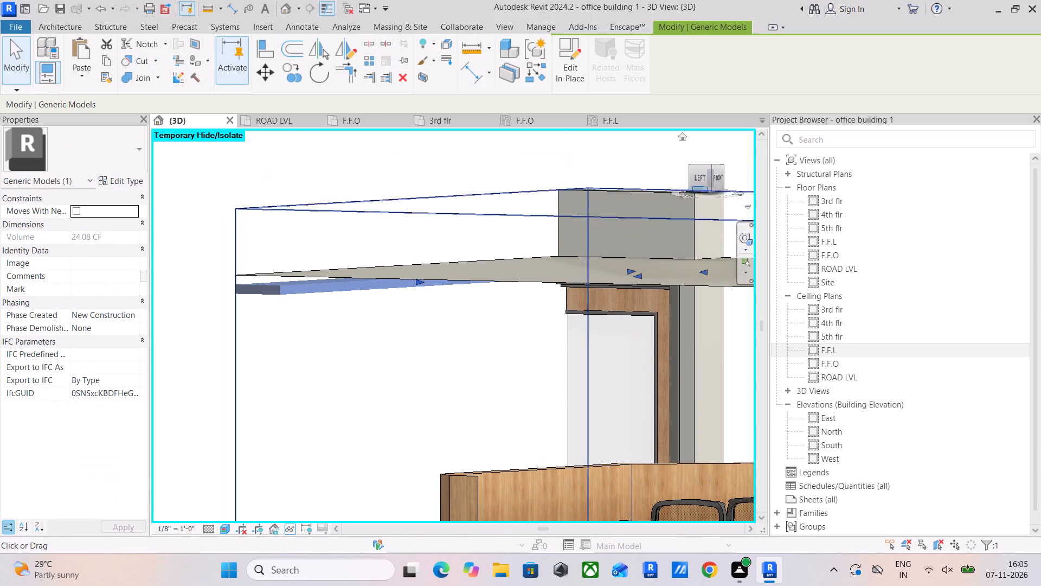
pyautogui.click(699, 179)
pyautogui.scroll(5, 544, 285)
pyautogui.moveTo(334, 319); pyautogui.dragTo(551, 308, button='middle')
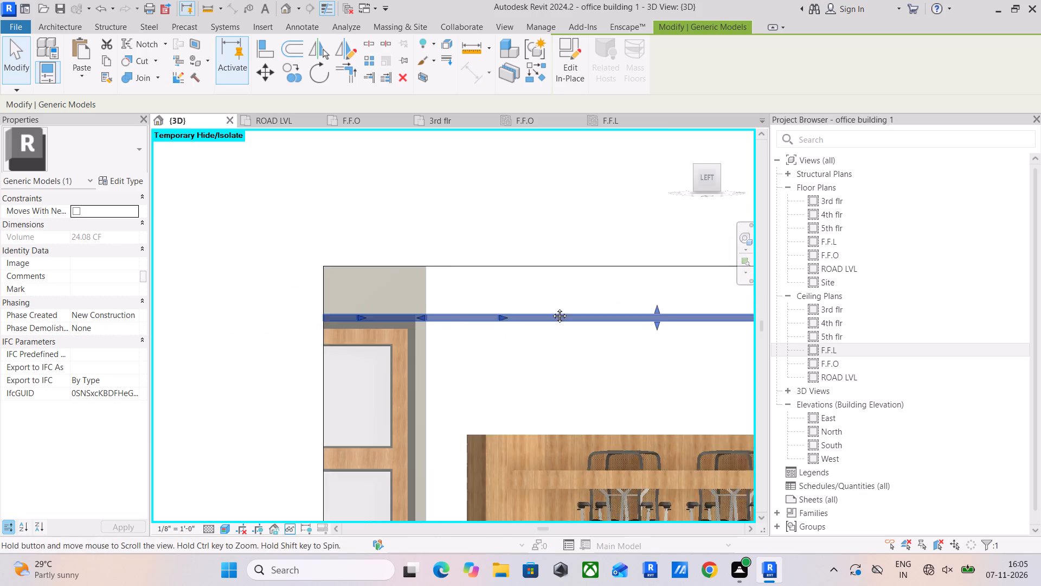
pyautogui.moveTo(551, 308); pyautogui.dragTo(552, 308, button='middle')
pyautogui.scroll(5, 370, 289)
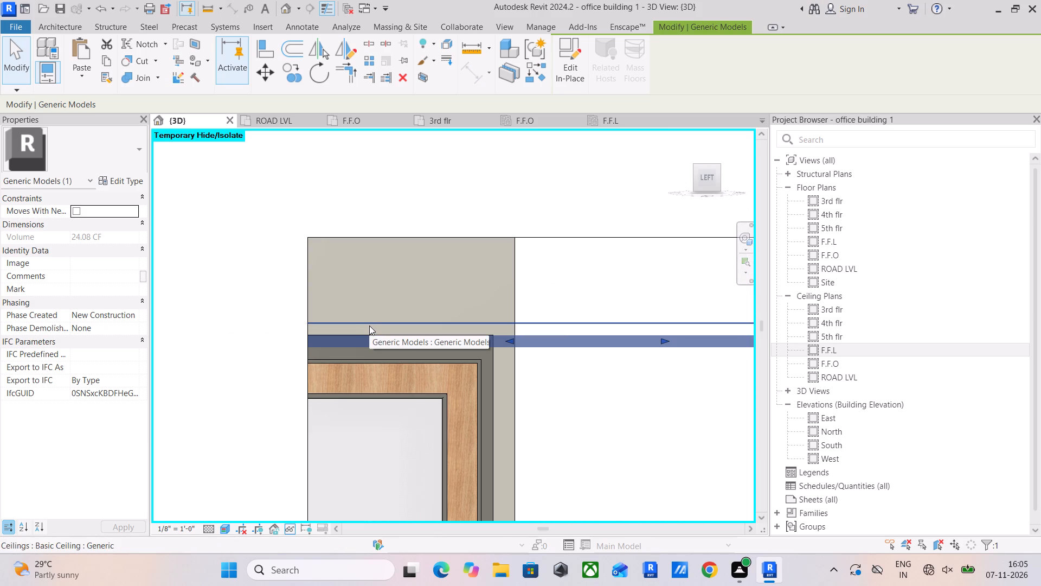
pyautogui.keyDown('shift'); pyautogui.moveTo(365, 360); pyautogui.dragTo(430, 375, button='middle'); pyautogui.keyUp('shift')
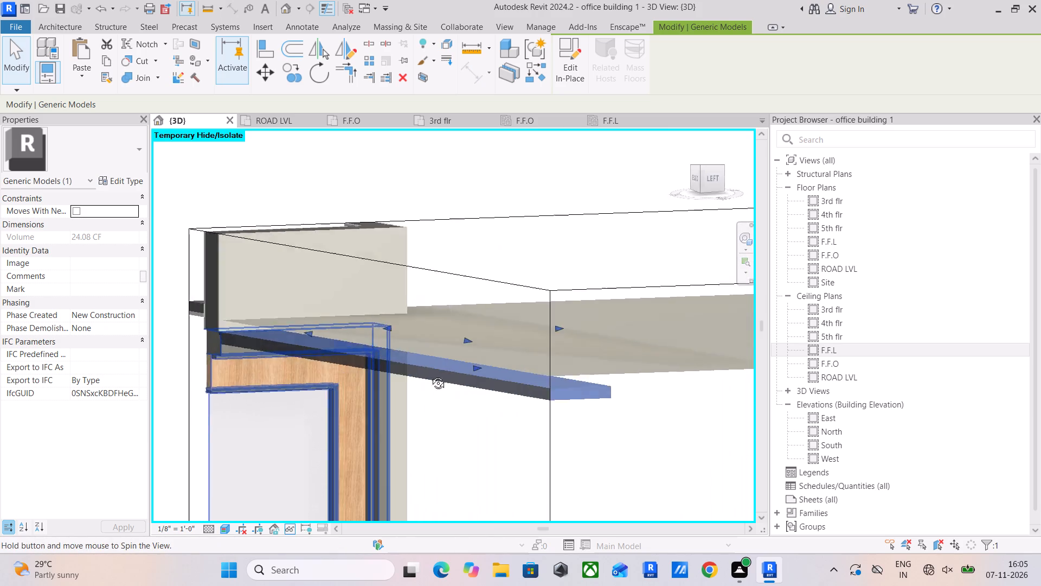
pyautogui.keyDown('shift'); pyautogui.moveTo(430, 375); pyautogui.dragTo(504, 364, button='middle'); pyautogui.keyUp('shift')
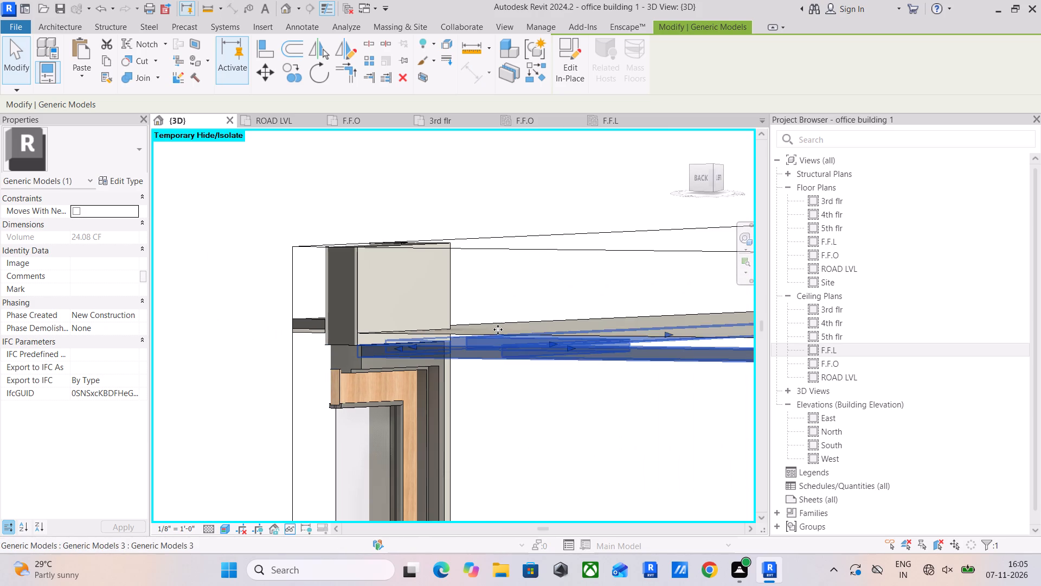
pyautogui.scroll(-3, 515, 300)
pyautogui.moveTo(444, 197); pyautogui.dragTo(444, 213)
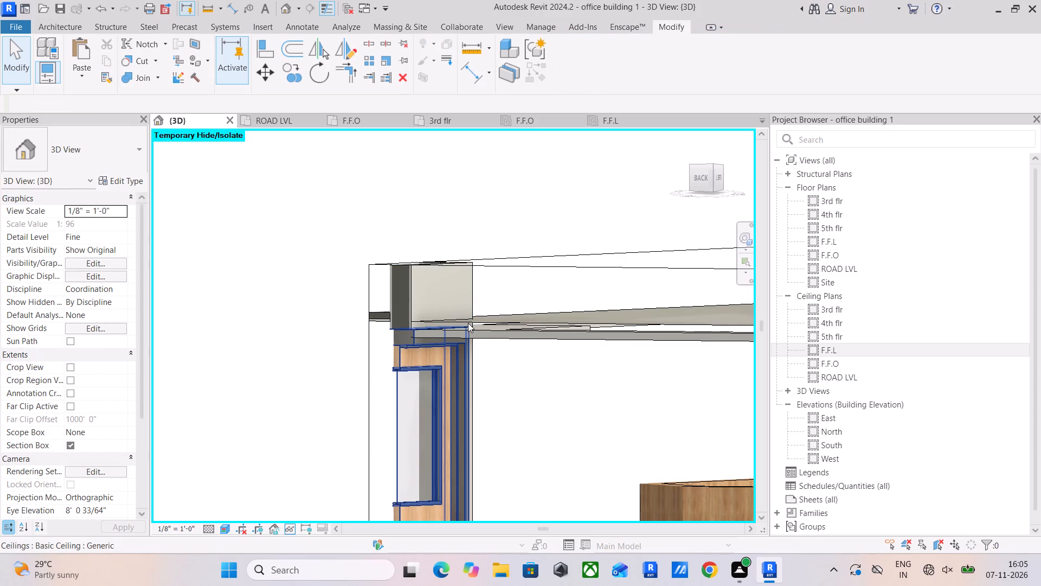
pyautogui.click(469, 321)
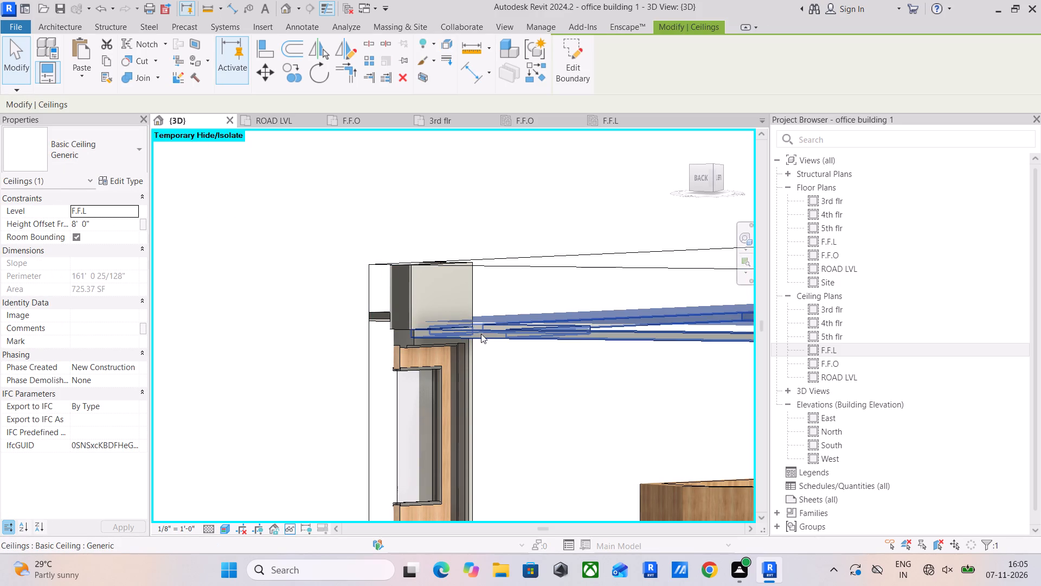
# Reopen the ceiling border for in-place editing and select its extrusion.
pyautogui.moveTo(481, 335); pyautogui.dragTo(459, 333)
pyautogui.click(566, 59)
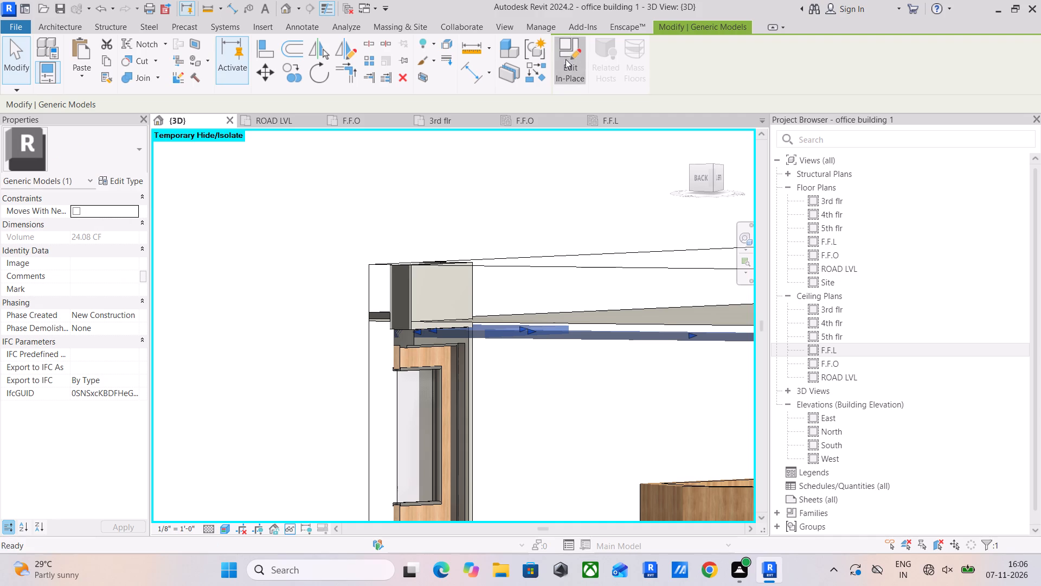
pyautogui.moveTo(505, 334); pyautogui.dragTo(488, 334)
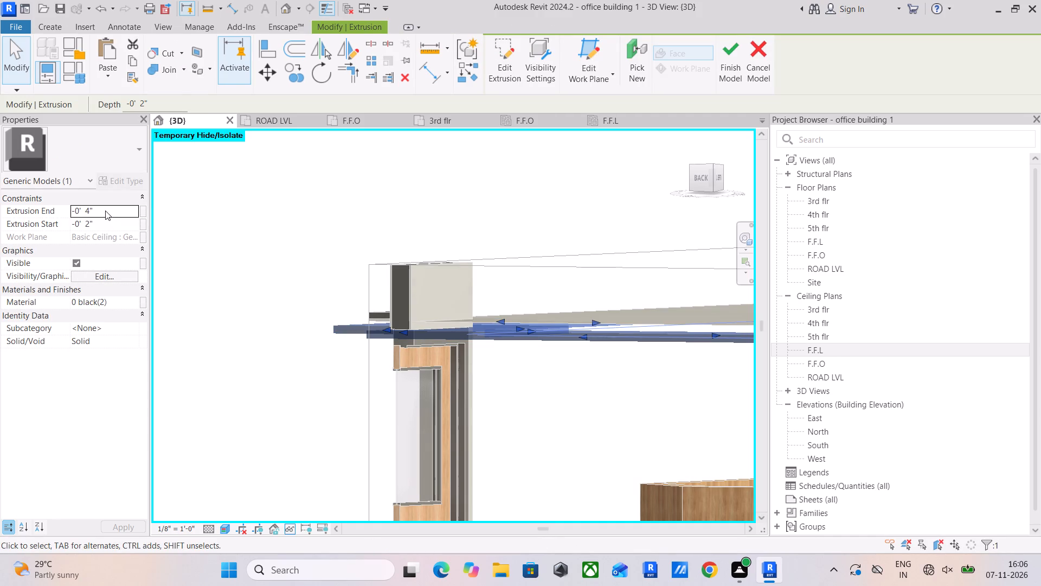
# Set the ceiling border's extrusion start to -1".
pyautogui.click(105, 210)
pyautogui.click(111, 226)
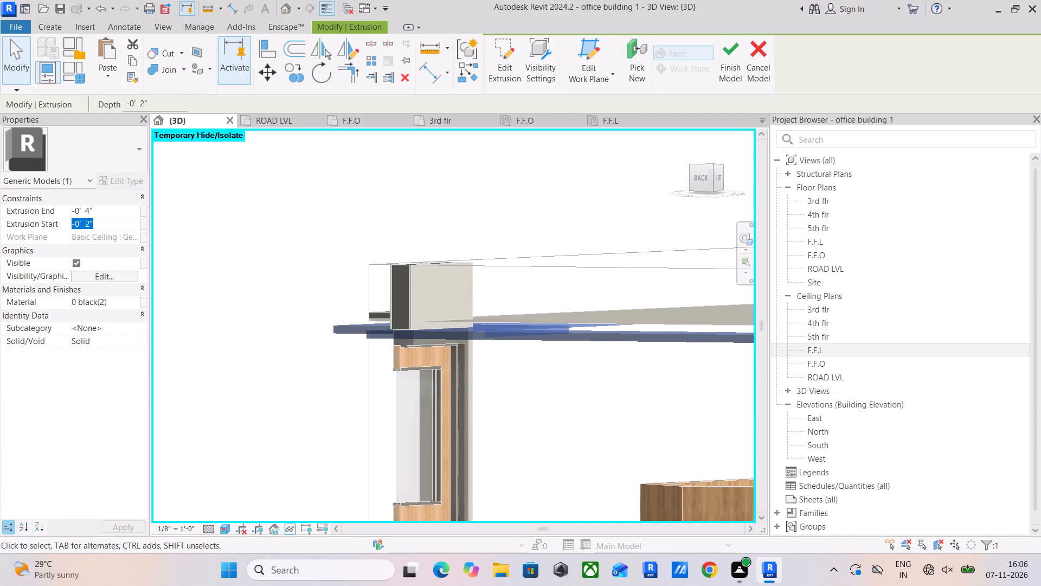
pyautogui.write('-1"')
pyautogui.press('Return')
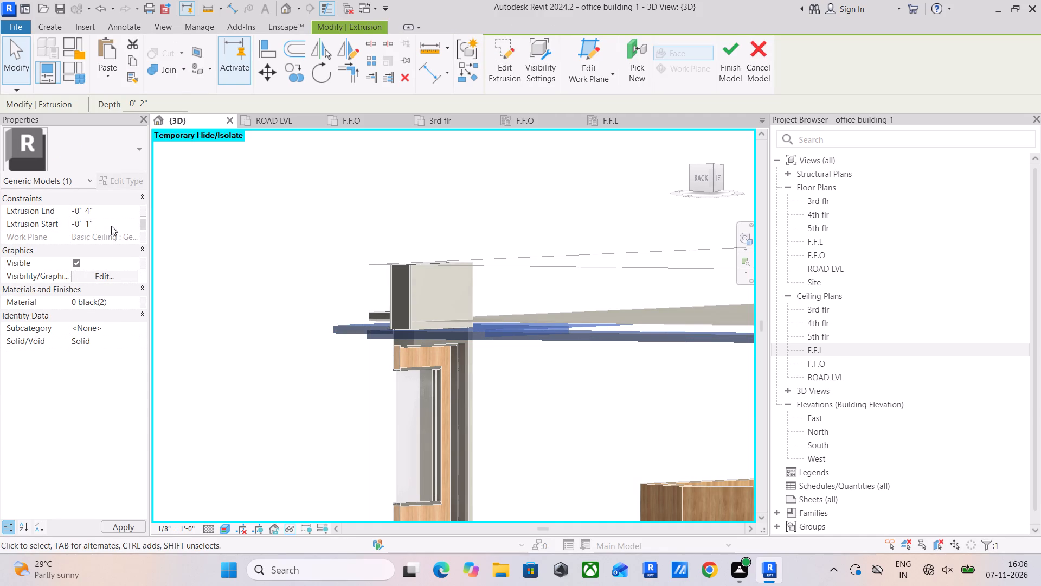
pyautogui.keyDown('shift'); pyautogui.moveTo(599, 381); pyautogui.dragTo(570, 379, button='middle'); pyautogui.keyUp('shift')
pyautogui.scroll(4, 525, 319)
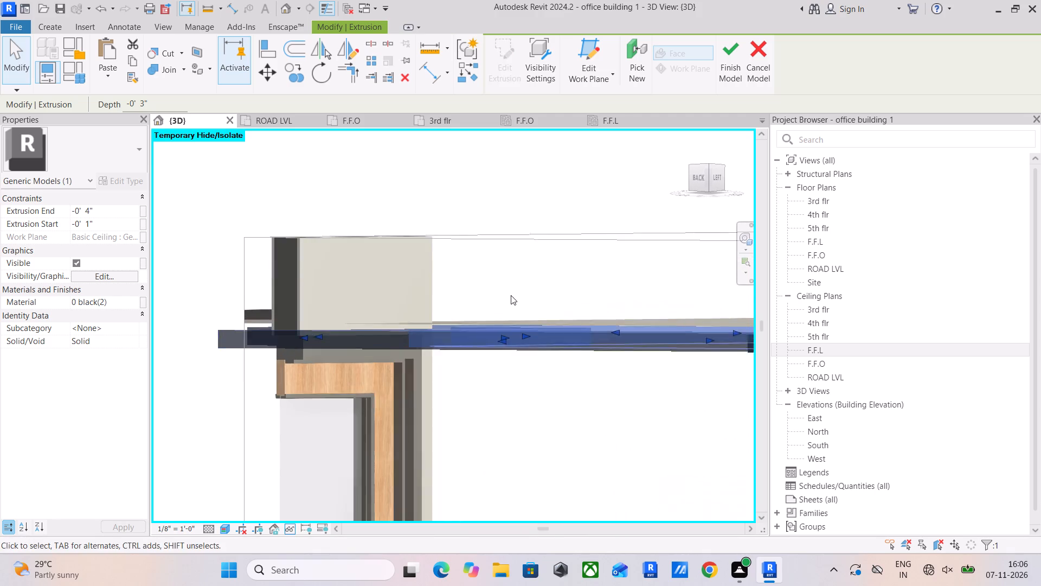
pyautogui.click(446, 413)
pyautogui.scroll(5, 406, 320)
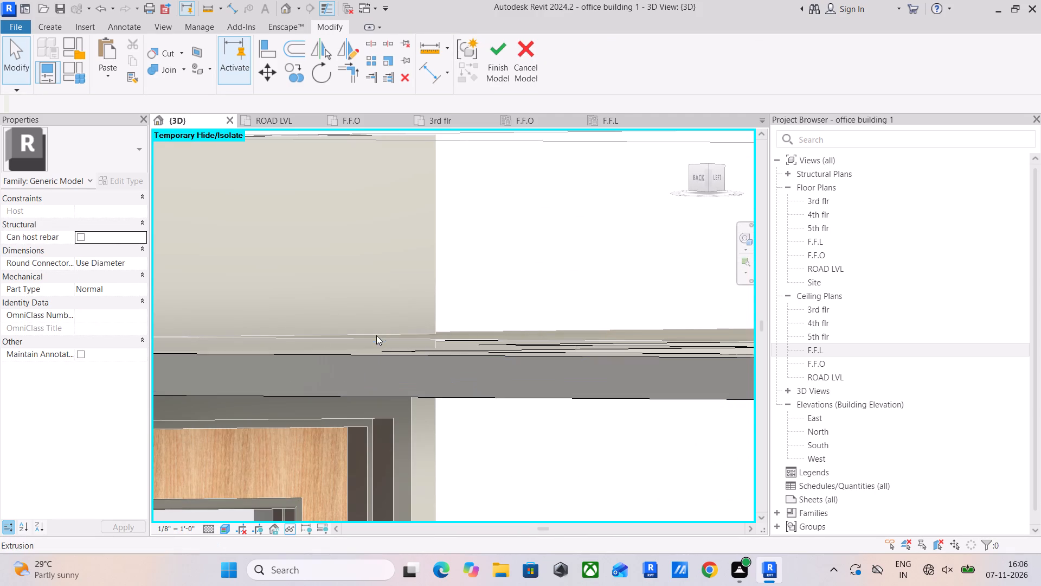
# Set the ceiling border's extrusion start to 0 and its extrusion end to -2".
pyautogui.moveTo(326, 397); pyautogui.dragTo(319, 390)
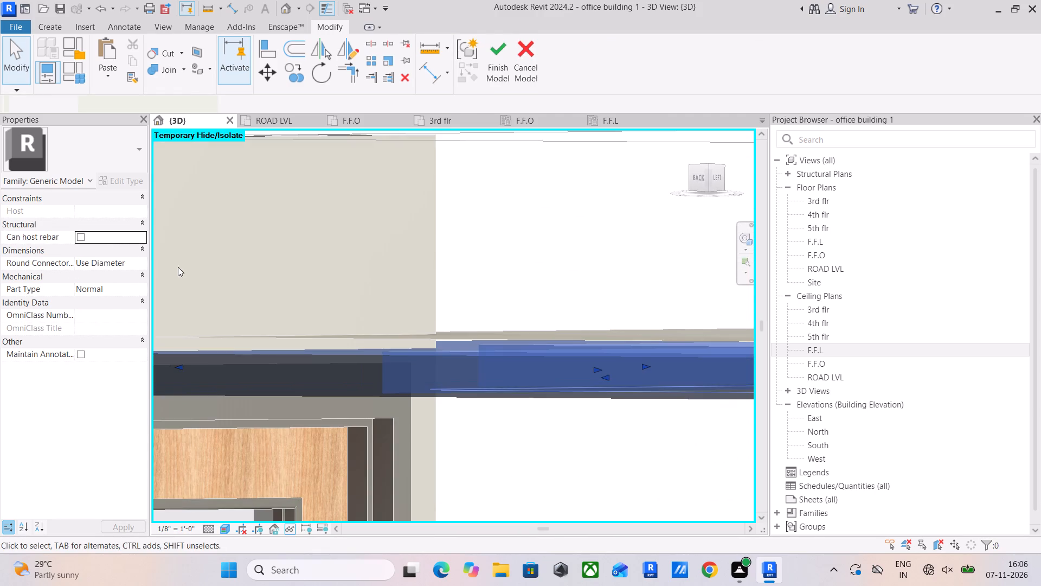
pyautogui.click(119, 222)
pyautogui.press('0')
pyautogui.press('Return')
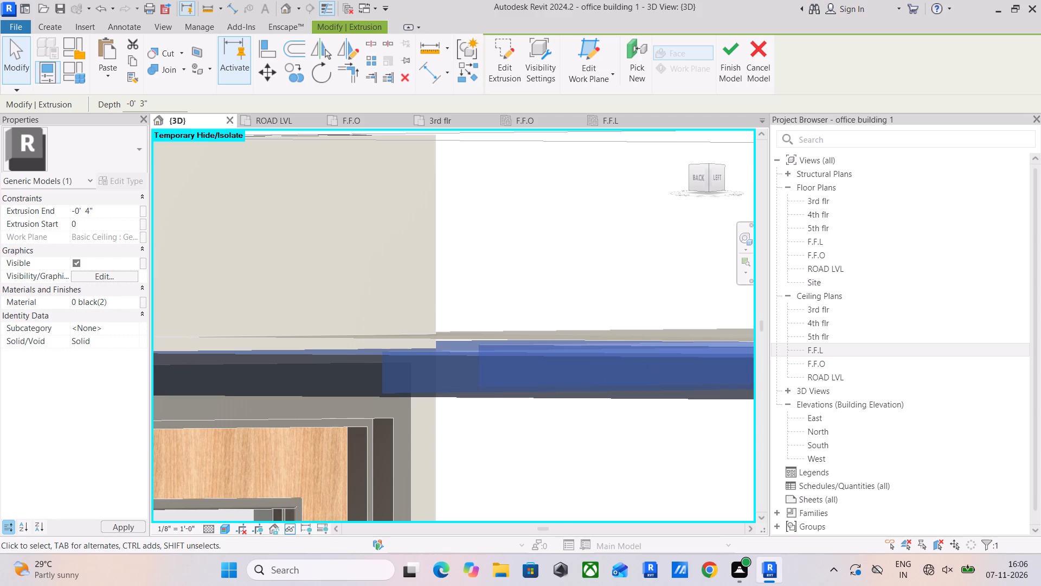
pyautogui.click(112, 208)
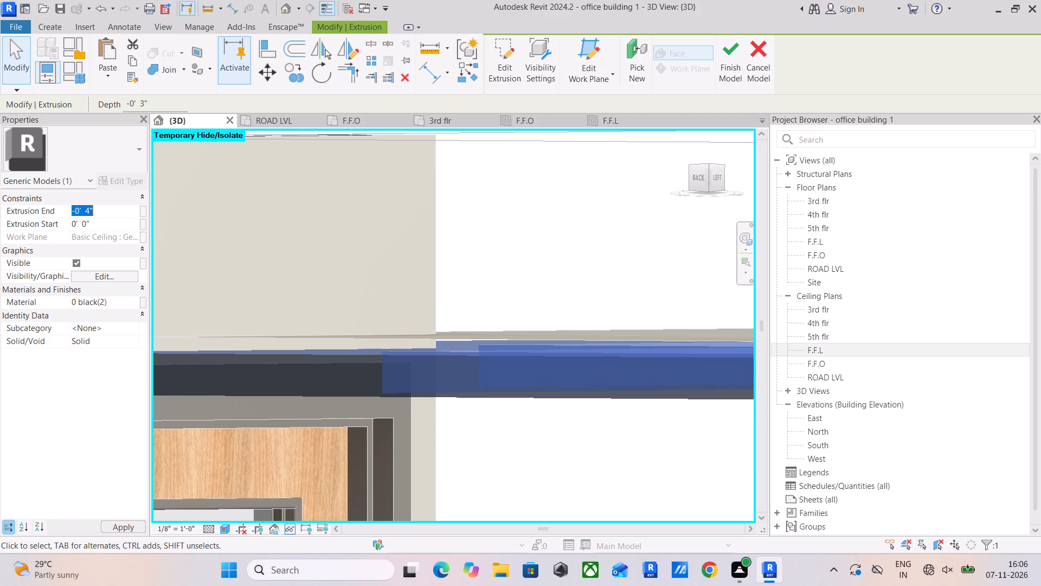
pyautogui.press('-')
pyautogui.write('2"')
pyautogui.press('Return')
pyautogui.click(550, 462)
# Examine the ceiling border from below against the basic ceiling and the door head.
pyautogui.scroll(-4, 554, 431)
pyautogui.moveTo(559, 430); pyautogui.dragTo(497, 294, button='middle')
pyautogui.scroll(1, 496, 294)
pyautogui.scroll(-4, 502, 316)
pyautogui.keyDown('shift'); pyautogui.moveTo(537, 337); pyautogui.dragTo(422, 320, button='middle'); pyautogui.keyUp('shift')
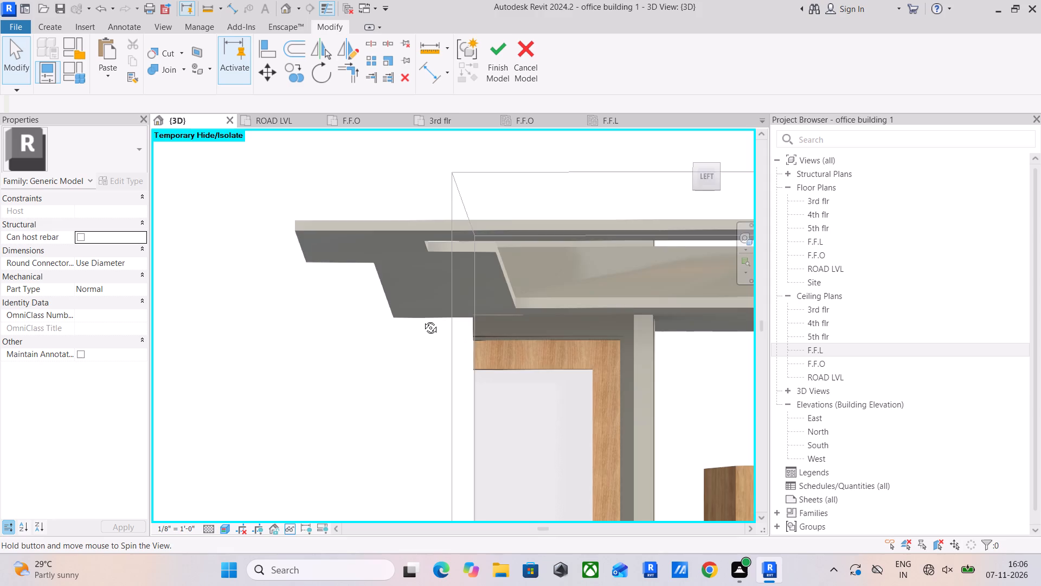
pyautogui.keyDown('shift'); pyautogui.moveTo(422, 320); pyautogui.dragTo(438, 307, button='middle'); pyautogui.keyUp('shift')
pyautogui.scroll(-3, 460, 314)
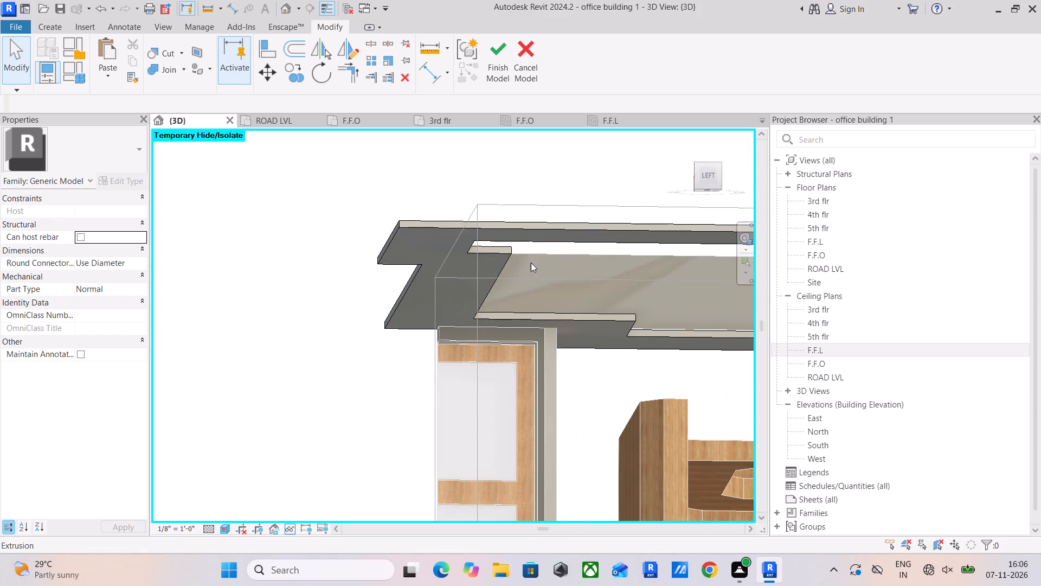
# Start a new extrusion in the F.F.L ceiling plan, picking the ceiling border's underside in 3D as its work plane.
pyautogui.click(621, 126)
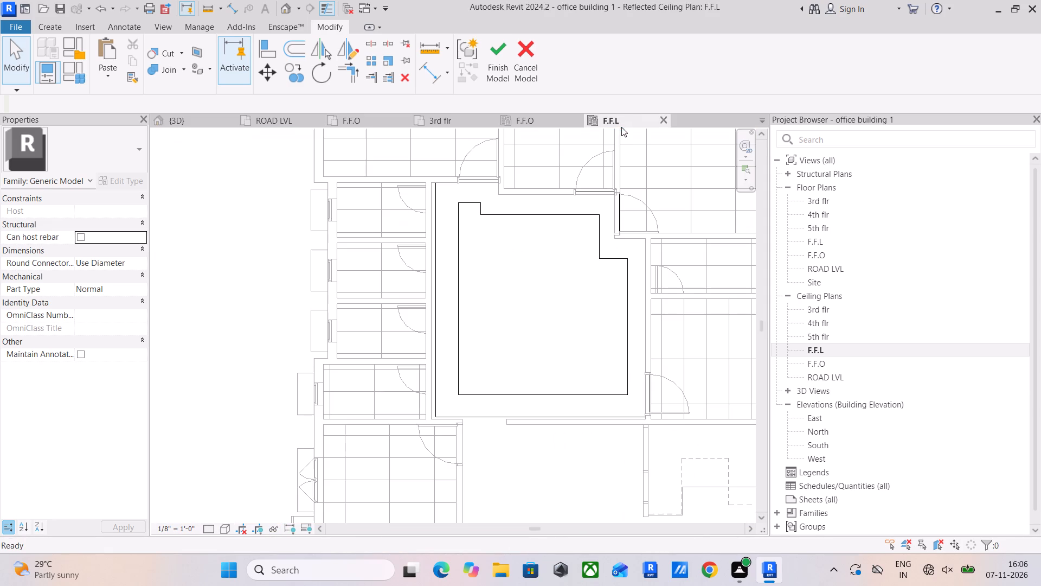
pyautogui.scroll(1, 466, 265)
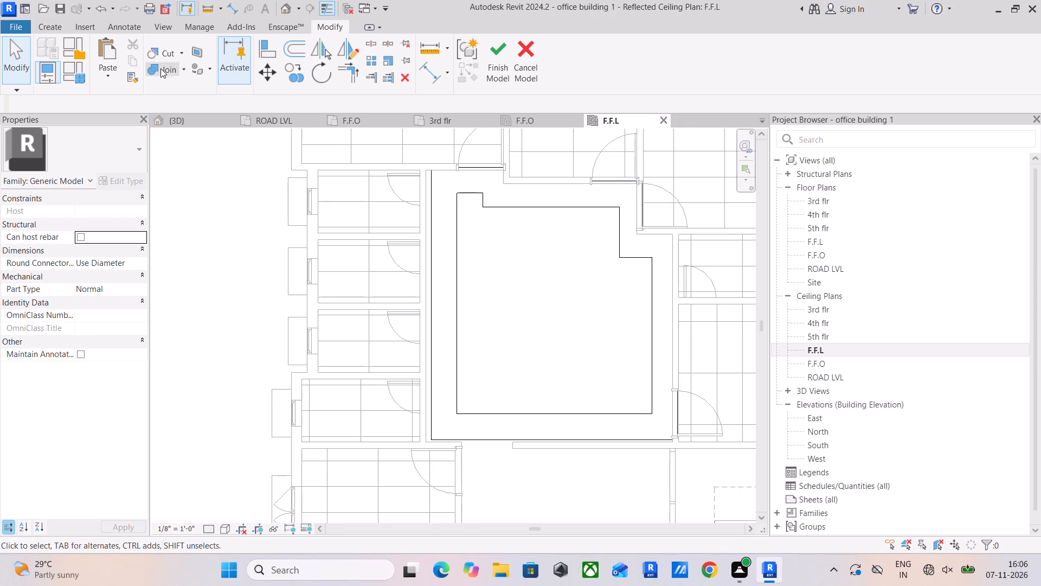
pyautogui.click(60, 30)
pyautogui.click(122, 59)
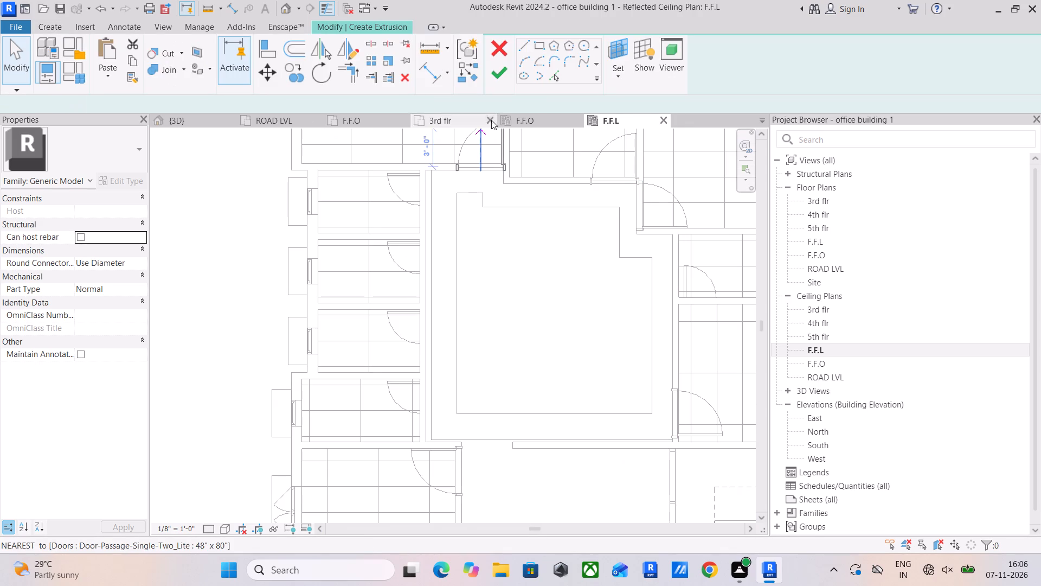
pyautogui.click(613, 69)
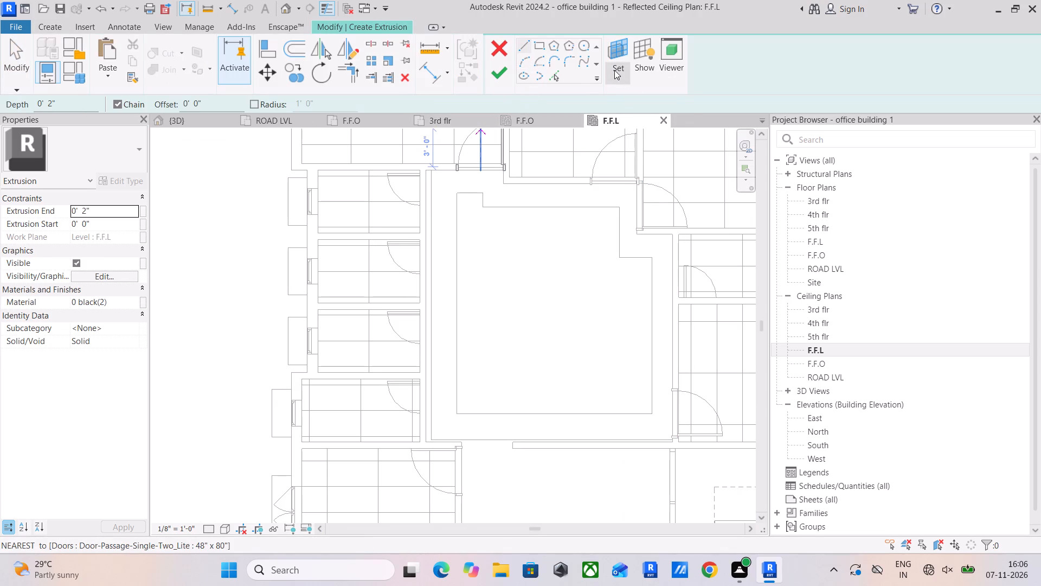
pyautogui.click(671, 126)
pyautogui.scroll(-4, 627, 218)
pyautogui.keyDown('shift'); pyautogui.moveTo(608, 244); pyautogui.dragTo(600, 177, button='middle'); pyautogui.keyUp('shift')
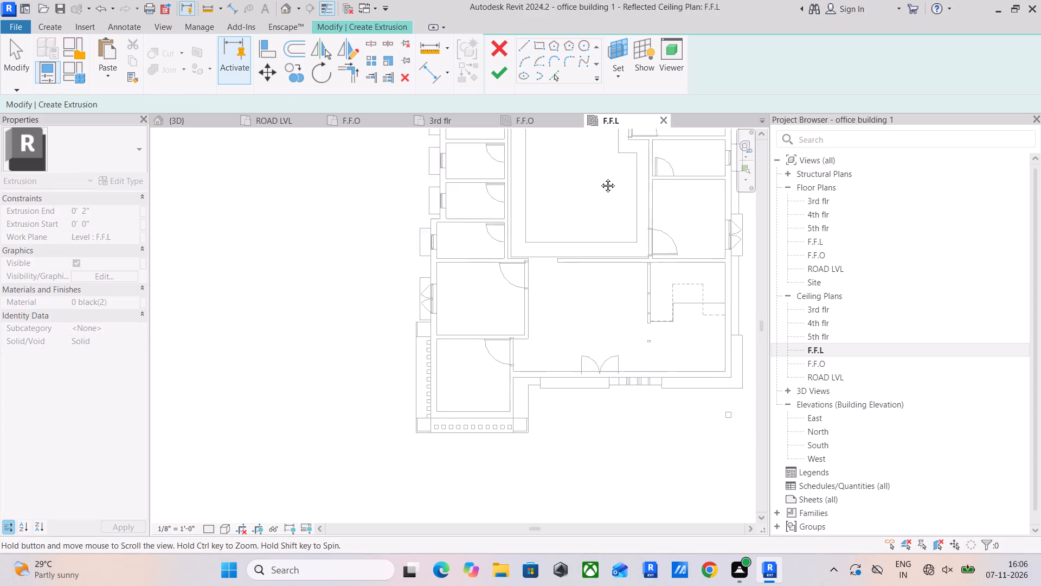
pyautogui.keyDown('shift'); pyautogui.moveTo(600, 177); pyautogui.dragTo(595, 201, button='middle'); pyautogui.keyUp('shift')
pyautogui.click(202, 120)
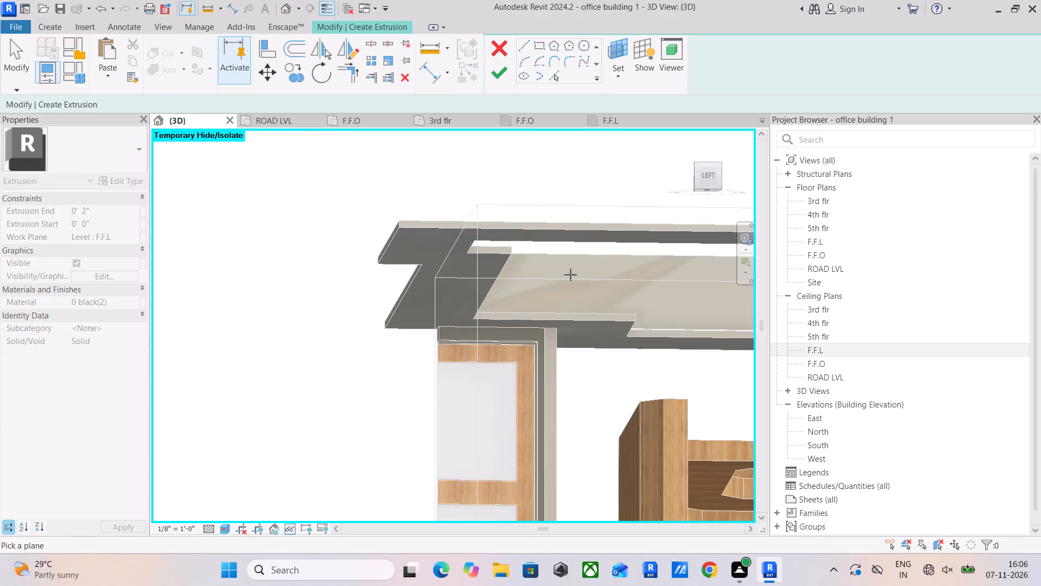
pyautogui.keyDown('shift'); pyautogui.moveTo(569, 275); pyautogui.dragTo(543, 288, button='middle'); pyautogui.keyUp('shift')
pyautogui.click(419, 299)
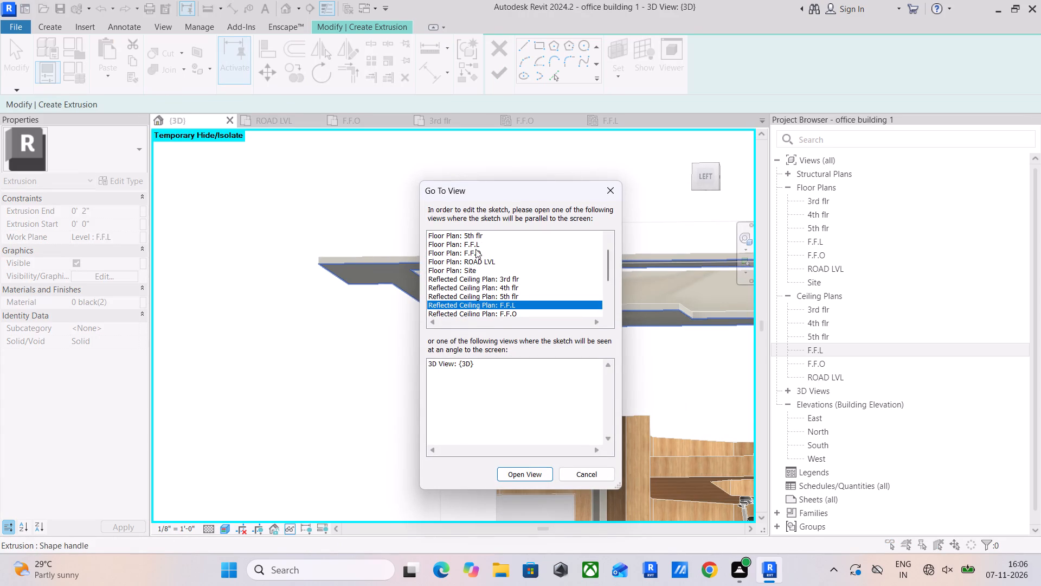
# Open Floor Plan: F.F.L for the sketch and switch to the F.F.L reflected ceiling plan.
pyautogui.click(474, 243)
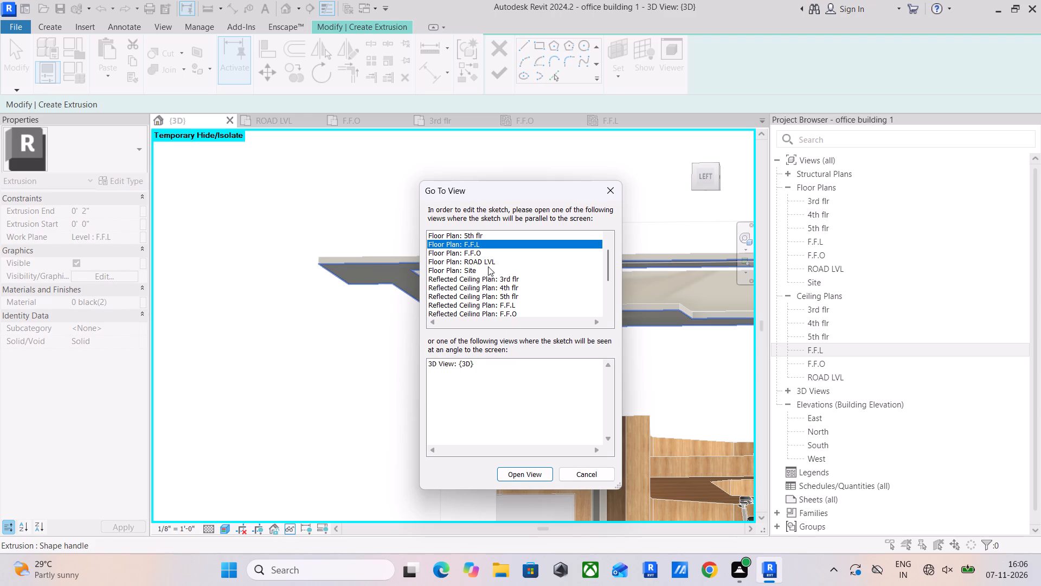
pyautogui.scroll(-5, 472, 275)
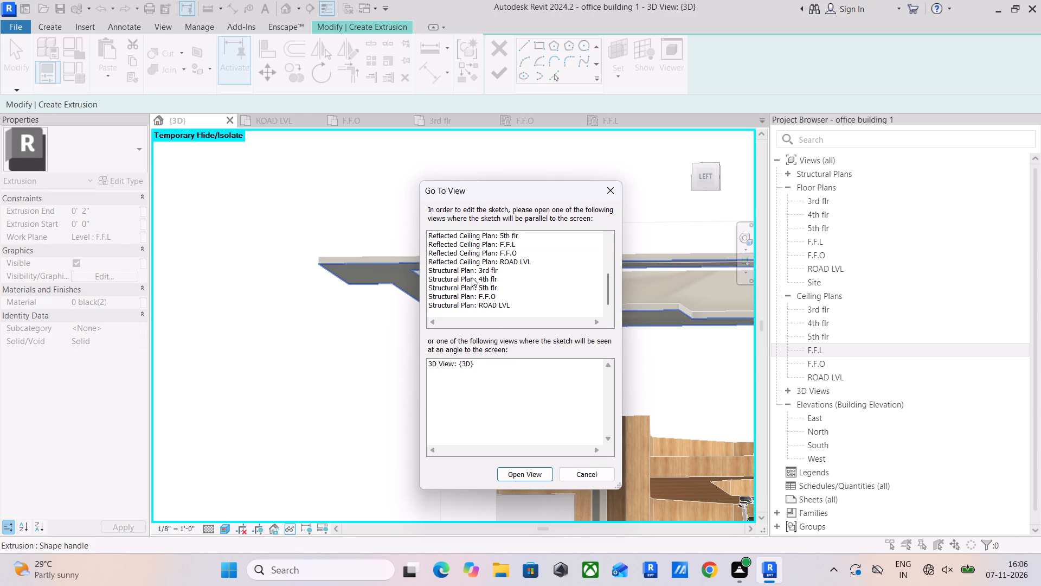
pyautogui.scroll(9, 475, 287)
pyautogui.scroll(-2, 475, 287)
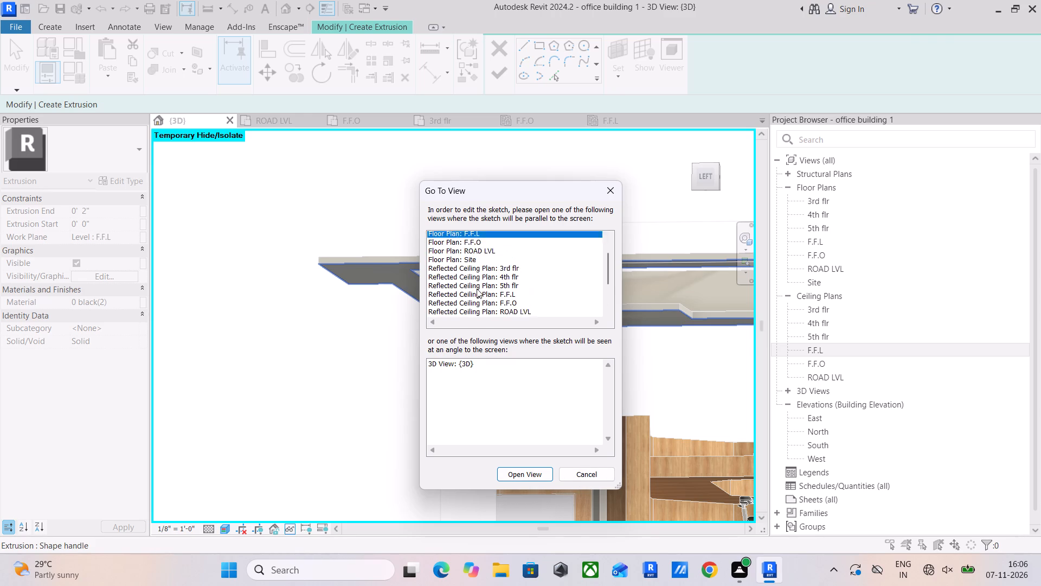
pyautogui.scroll(-1, 477, 289)
pyautogui.scroll(3, 477, 289)
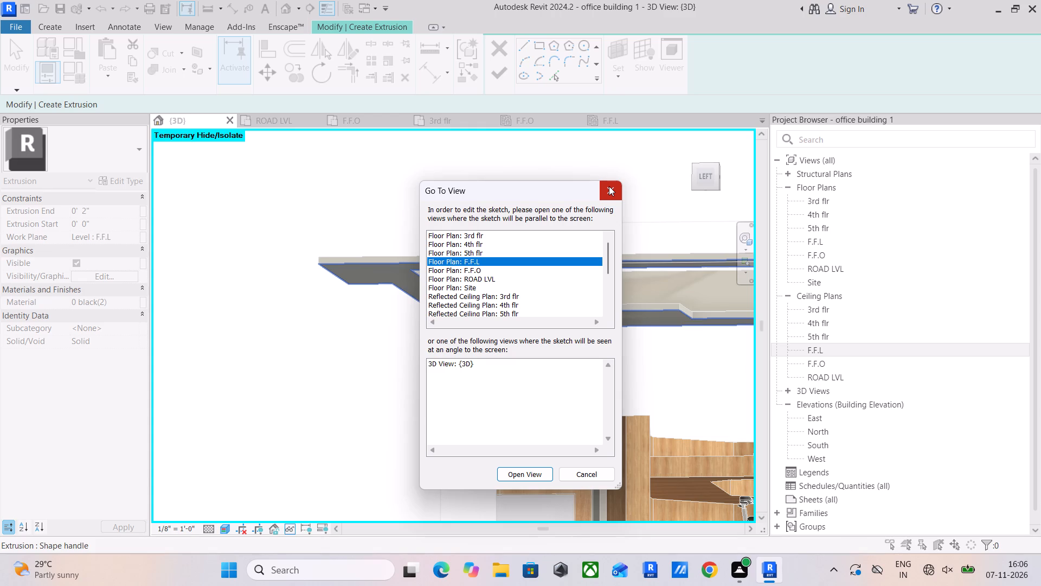
pyautogui.click(535, 474)
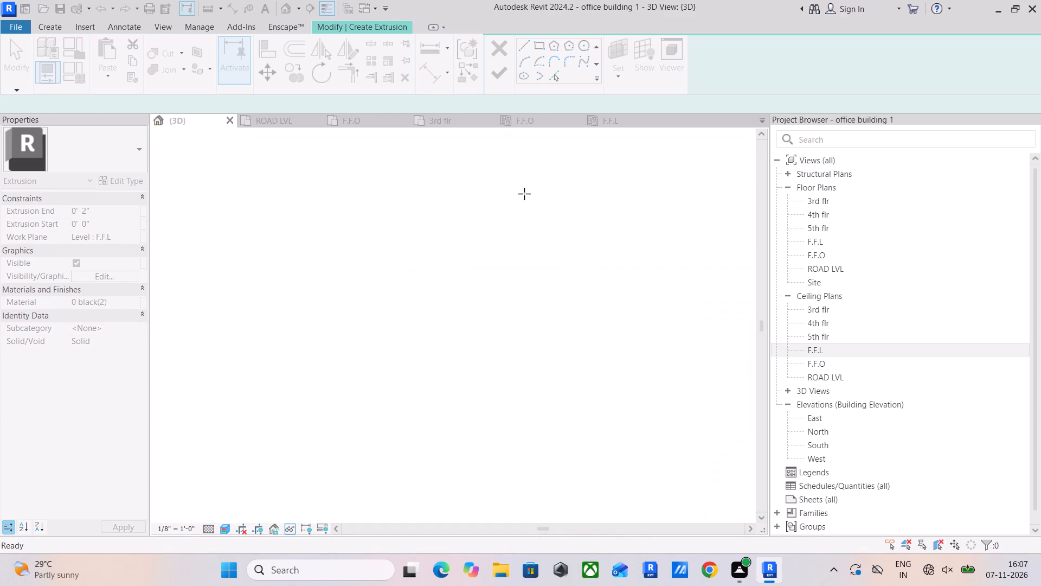
pyautogui.click(532, 124)
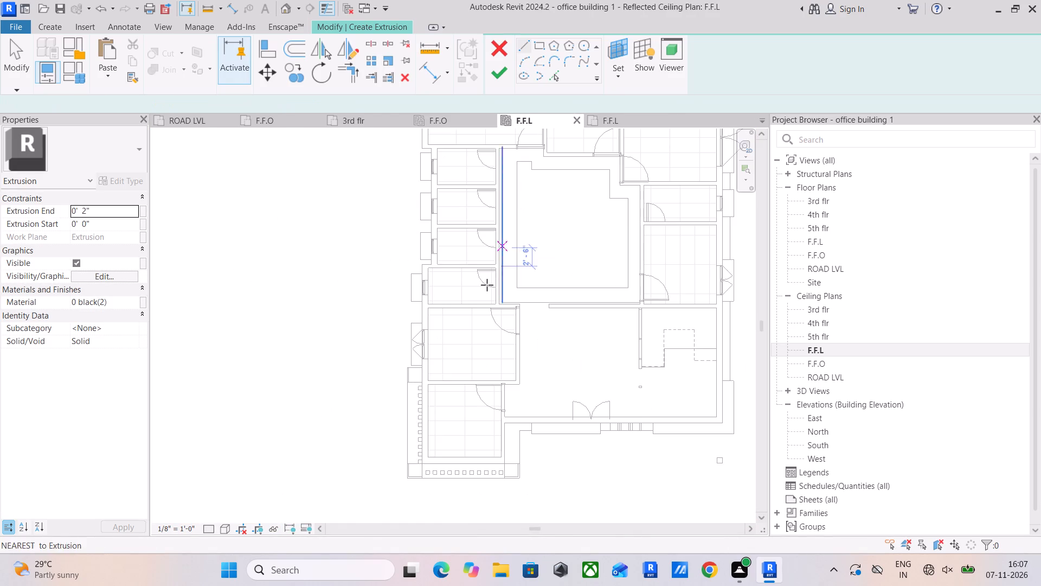
# Pick the existing ceiling border's west and south outer edges as sketch lines for the second extrusion.
pyautogui.scroll(4, 522, 269)
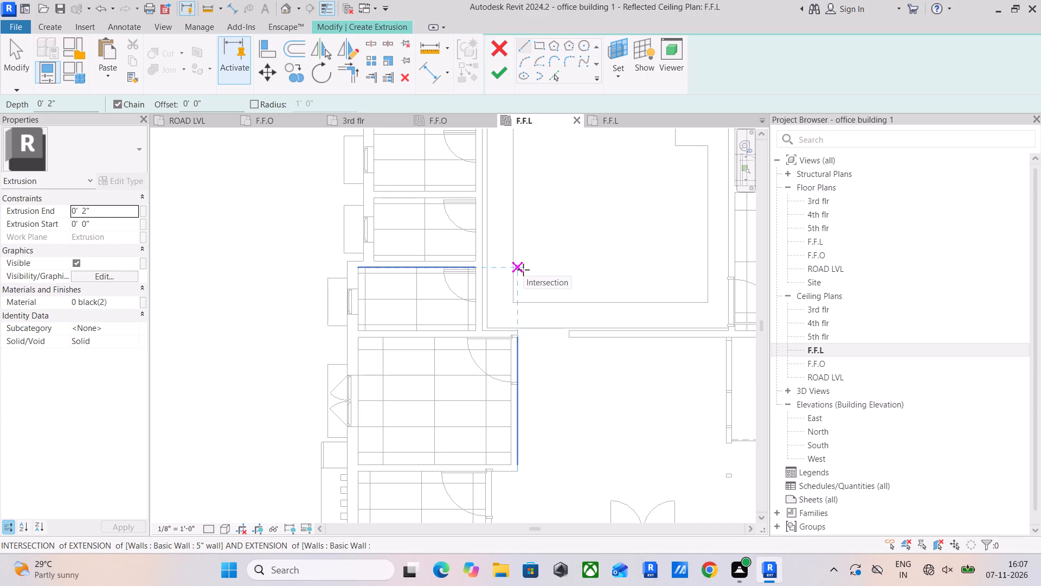
pyautogui.scroll(5, 498, 303)
pyautogui.moveTo(502, 306); pyautogui.dragTo(403, 311, button='middle')
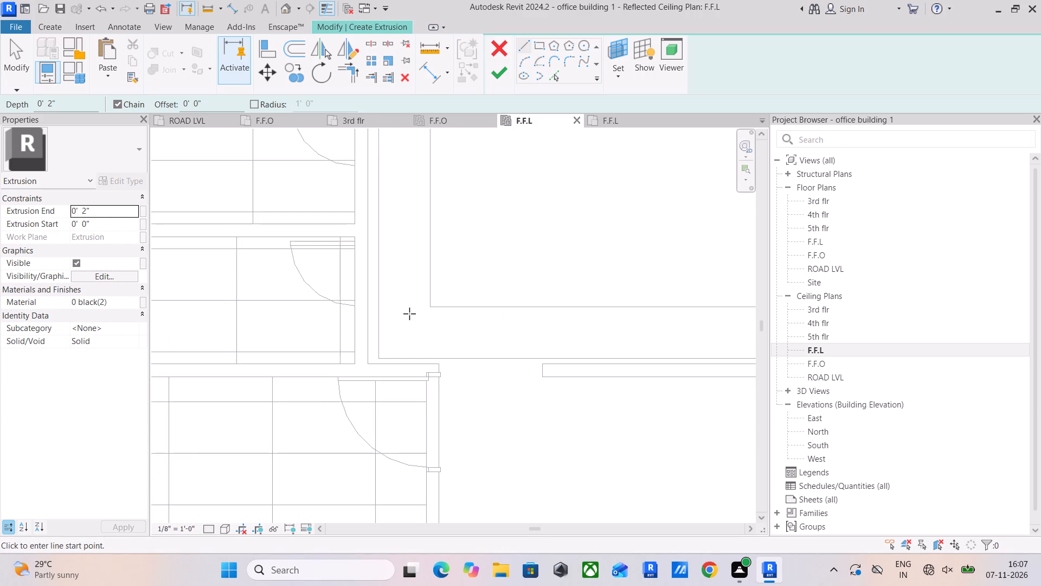
pyautogui.scroll(2, 409, 314)
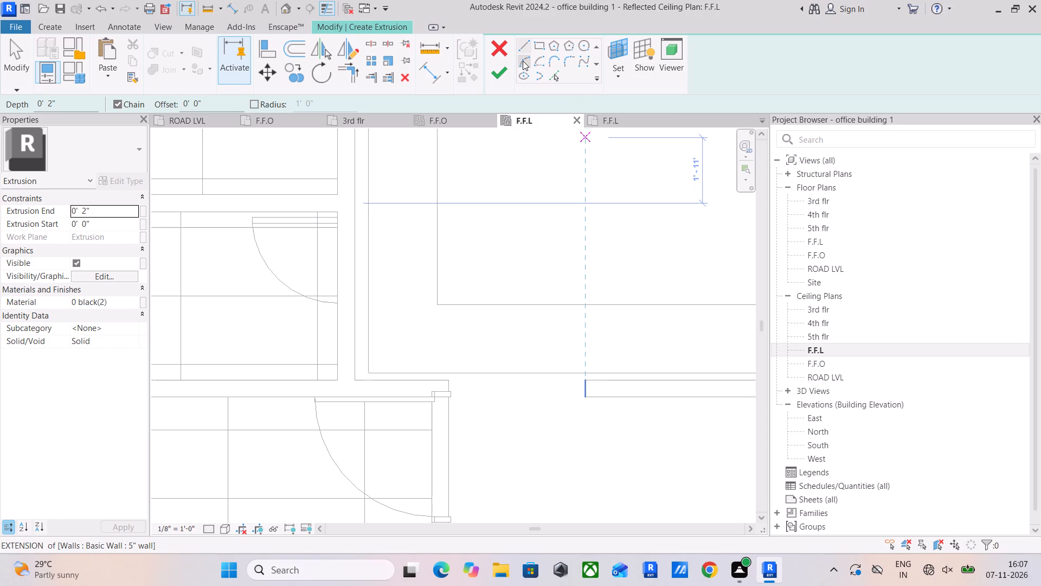
pyautogui.click(548, 76)
pyautogui.click(368, 269)
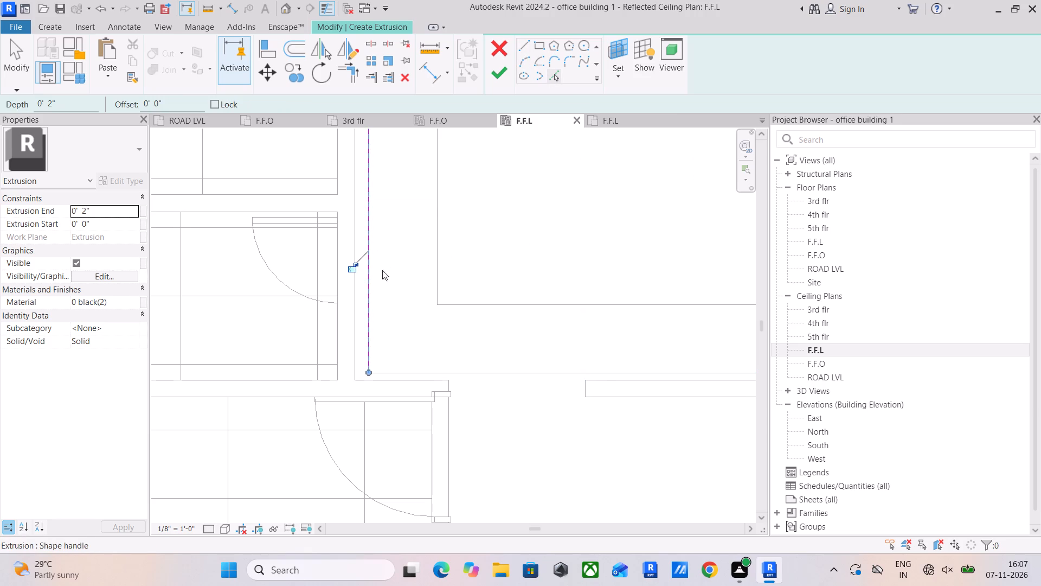
pyautogui.click(466, 370)
pyautogui.scroll(-5, 512, 336)
pyautogui.moveTo(547, 342); pyautogui.dragTo(337, 346, button='middle')
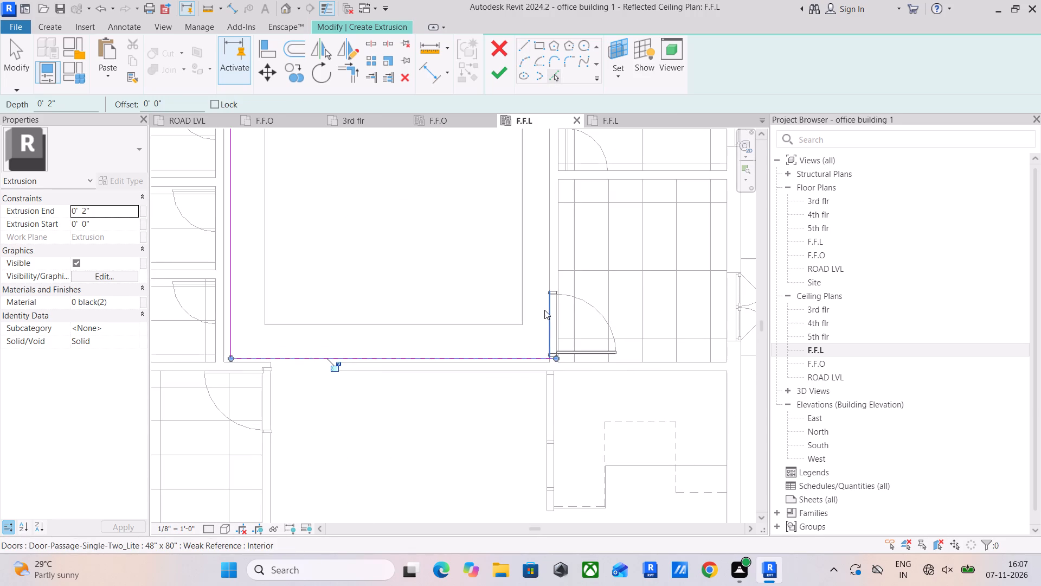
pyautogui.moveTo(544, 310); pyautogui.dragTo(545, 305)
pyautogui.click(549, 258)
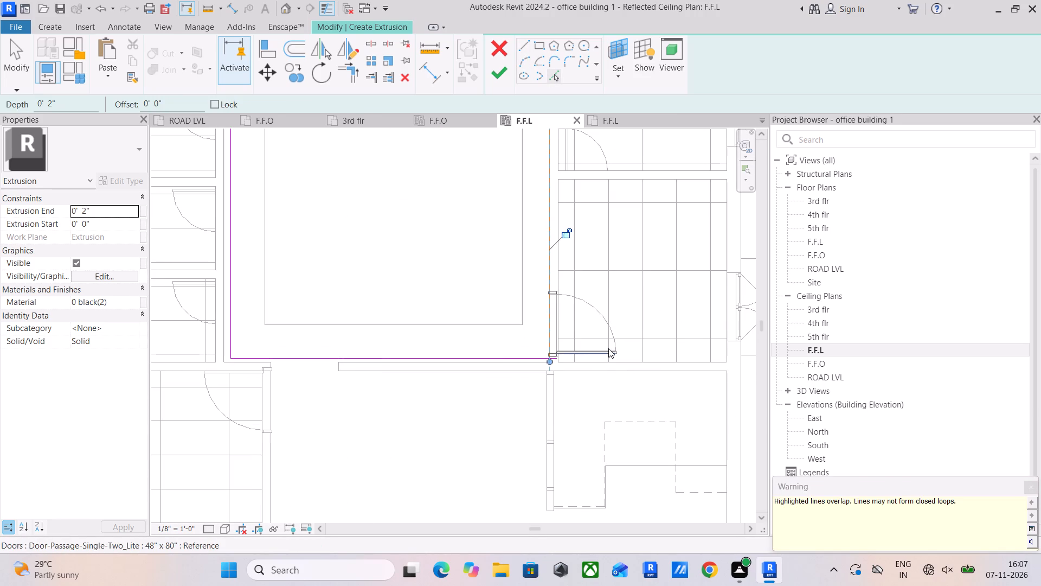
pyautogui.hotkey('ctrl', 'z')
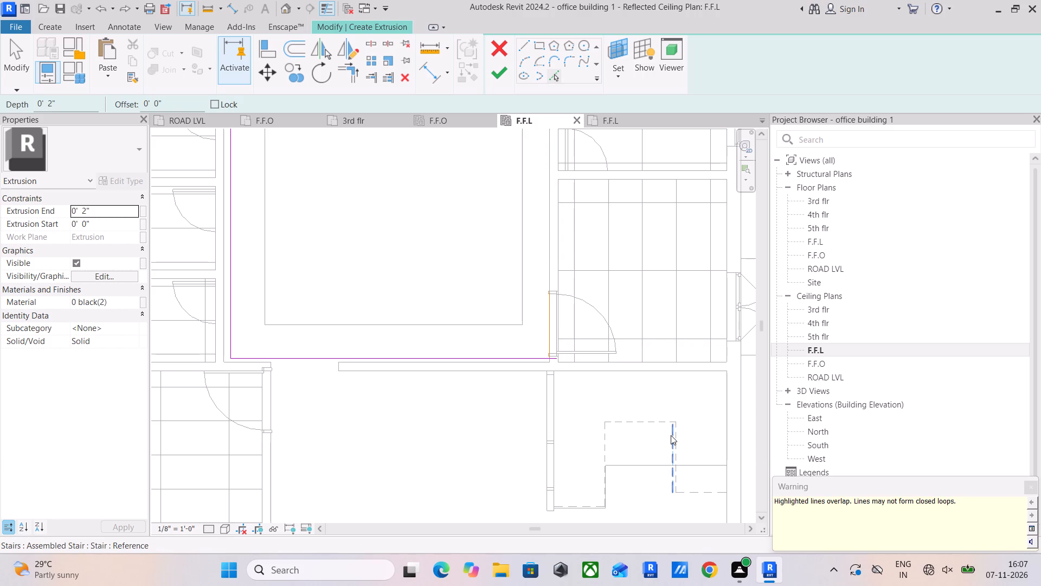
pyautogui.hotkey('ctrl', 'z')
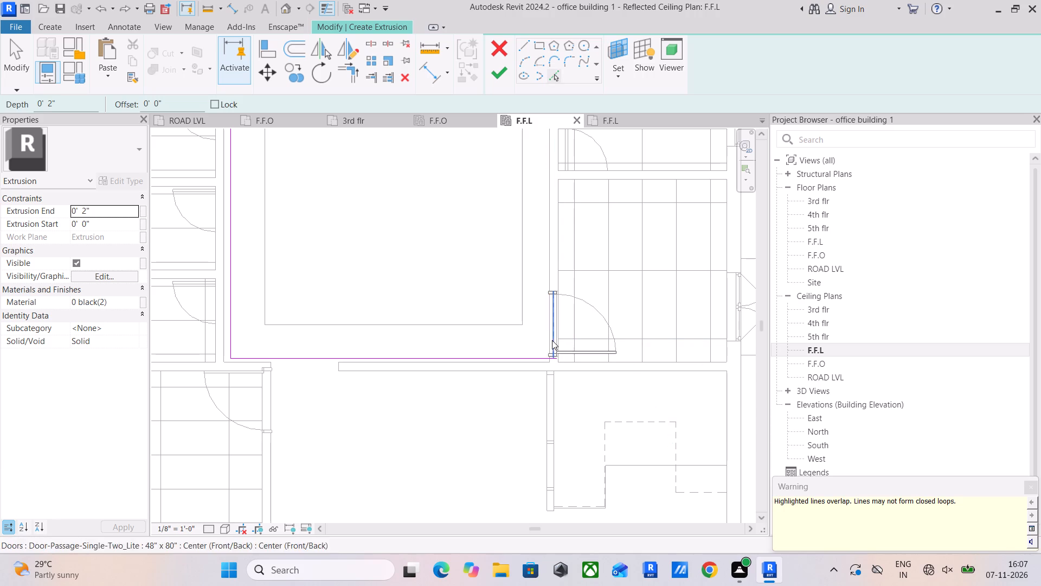
# Pick the central hall's east wall face as the outer boundary's east sketch line.
pyautogui.click(545, 261)
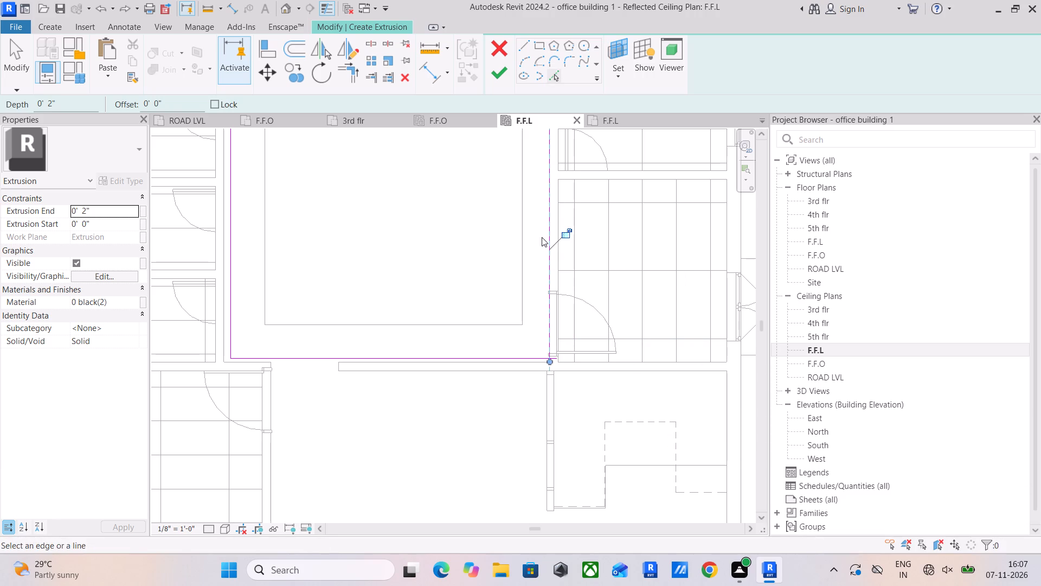
# Pick the ceiling border's inner-opening edges as sketch lines: east, south, west and the stepped north side.
pyautogui.click(524, 221)
pyautogui.moveTo(489, 328); pyautogui.dragTo(482, 328)
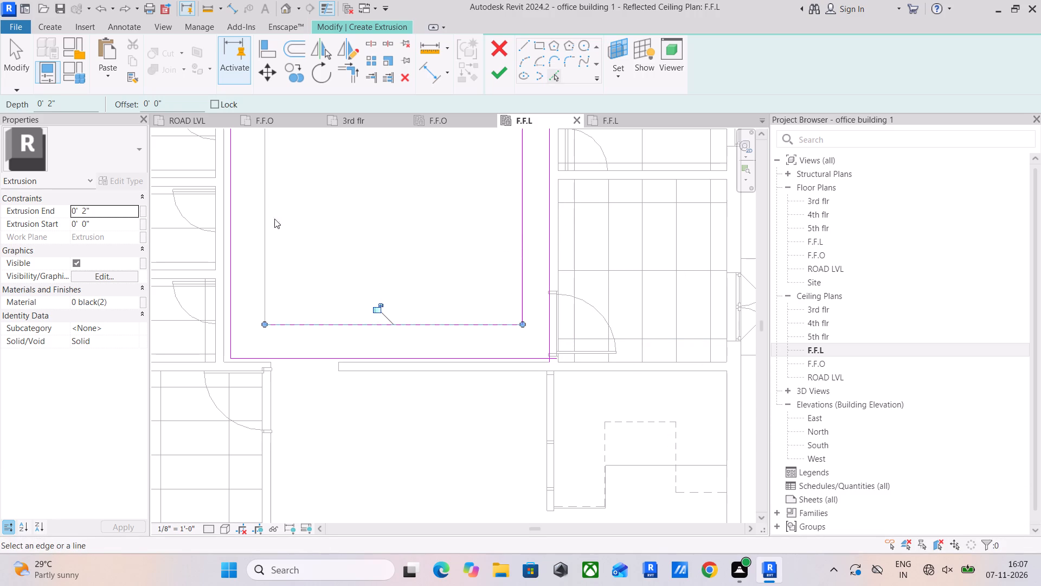
pyautogui.click(270, 215)
pyautogui.scroll(-4, 345, 235)
pyautogui.moveTo(371, 244); pyautogui.dragTo(399, 455, button='middle')
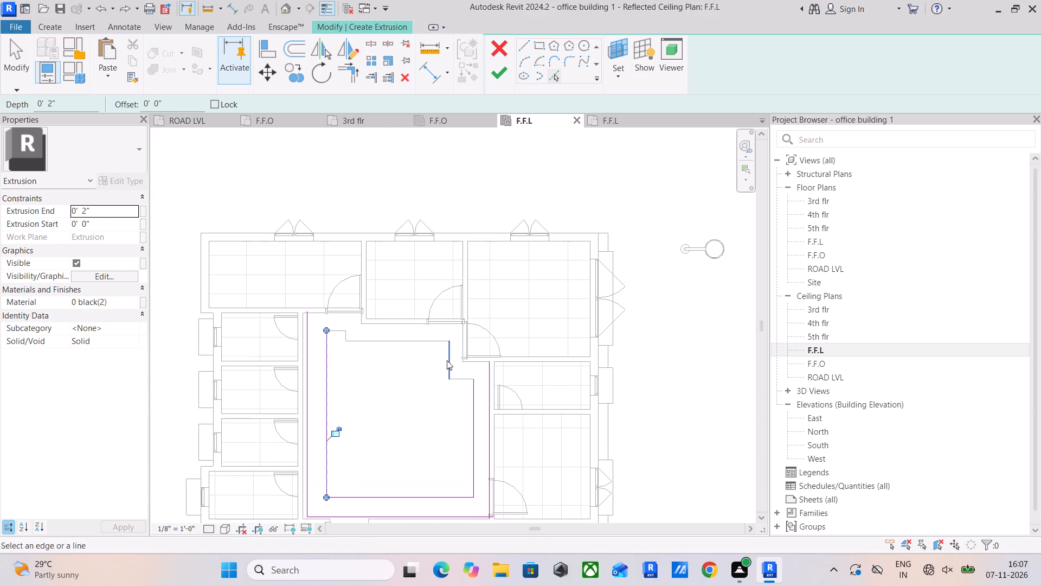
pyautogui.click(447, 360)
pyautogui.click(417, 341)
pyautogui.scroll(5, 345, 328)
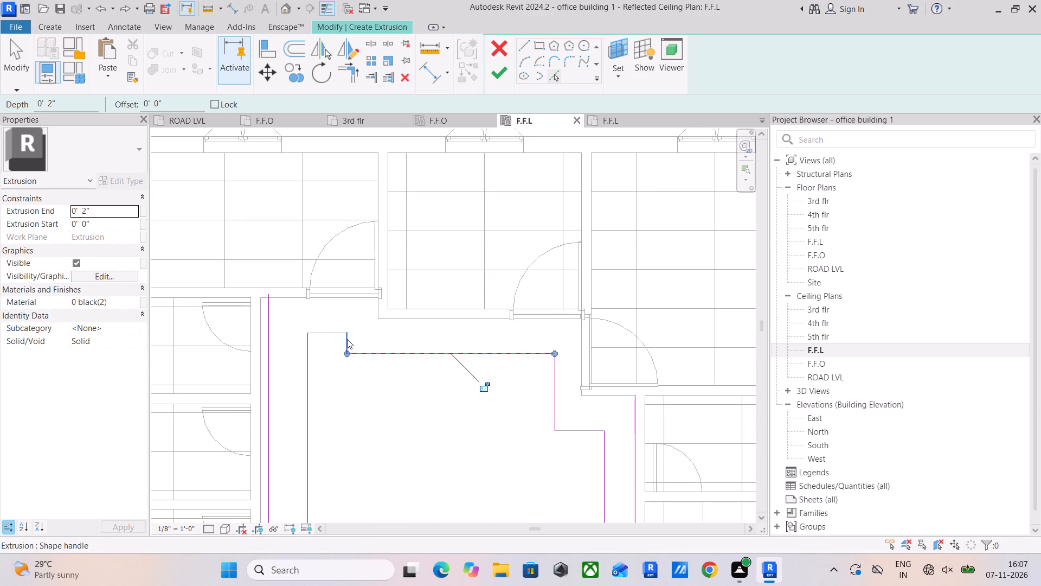
pyautogui.click(347, 340)
pyautogui.click(314, 333)
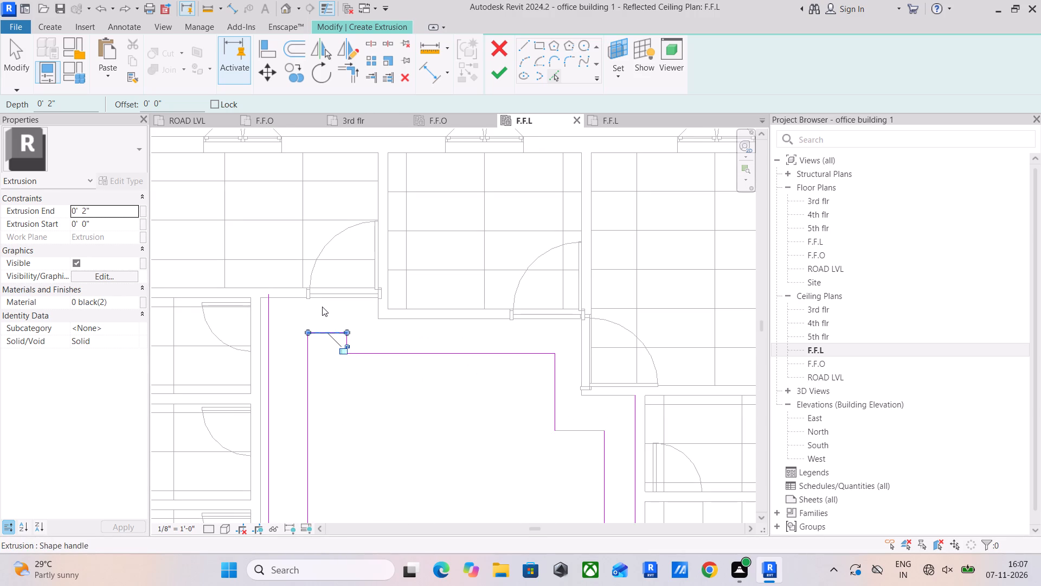
# Pick the wall faces along the hall's stepped north and north-east sides as outer boundary lines.
pyautogui.click(293, 302)
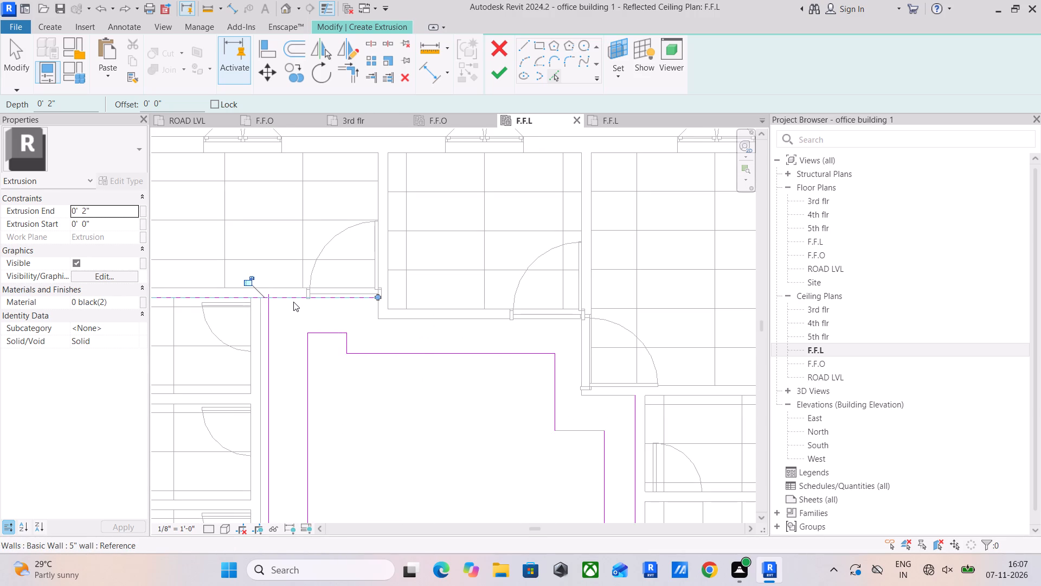
pyautogui.moveTo(464, 322); pyautogui.dragTo(458, 321)
pyautogui.scroll(4, 371, 309)
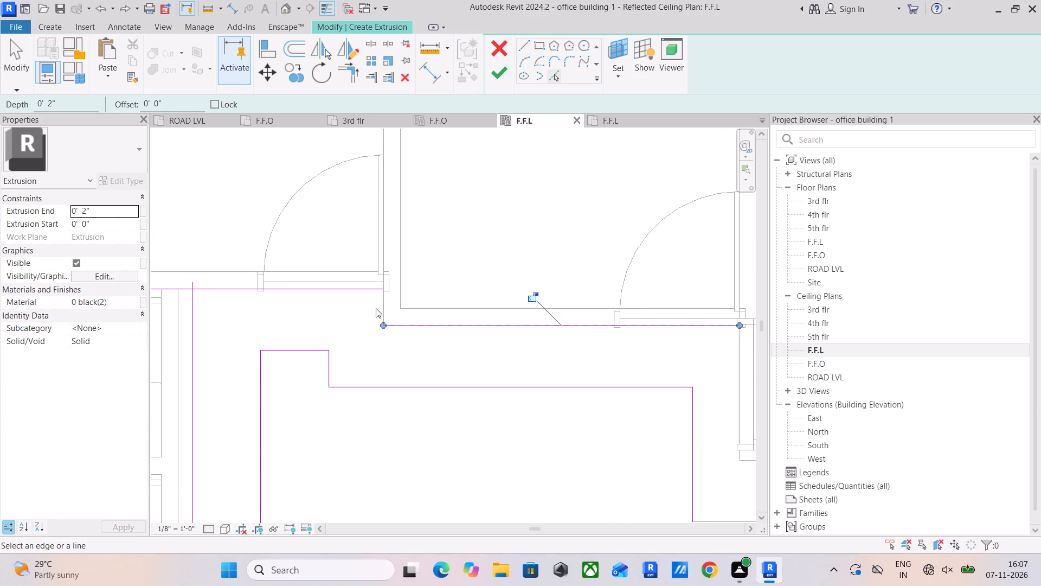
pyautogui.click(380, 308)
pyautogui.scroll(-5, 526, 348)
pyautogui.moveTo(558, 354); pyautogui.dragTo(380, 316, button='middle')
pyautogui.scroll(5, 439, 330)
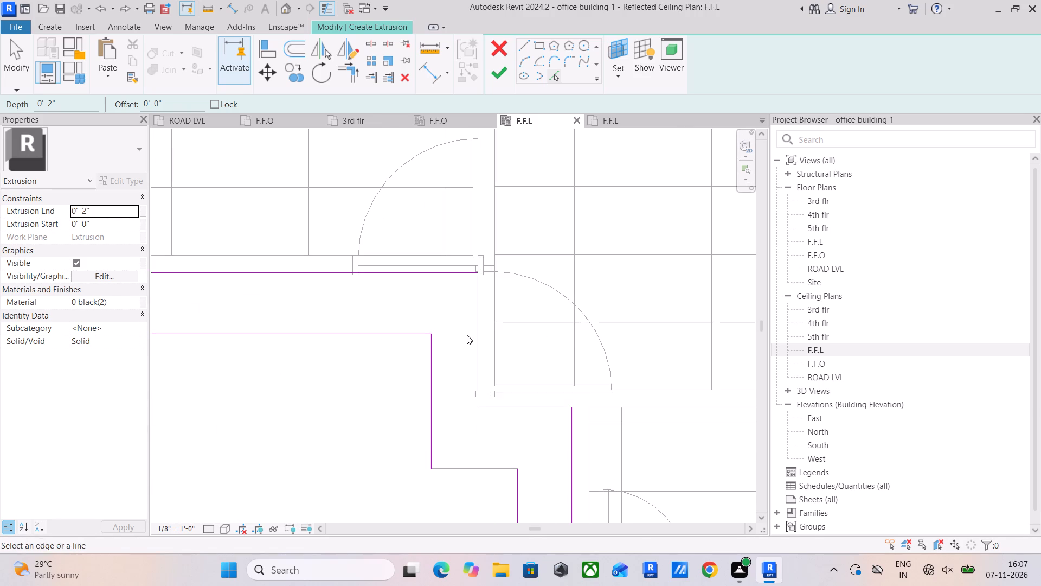
pyautogui.click(475, 315)
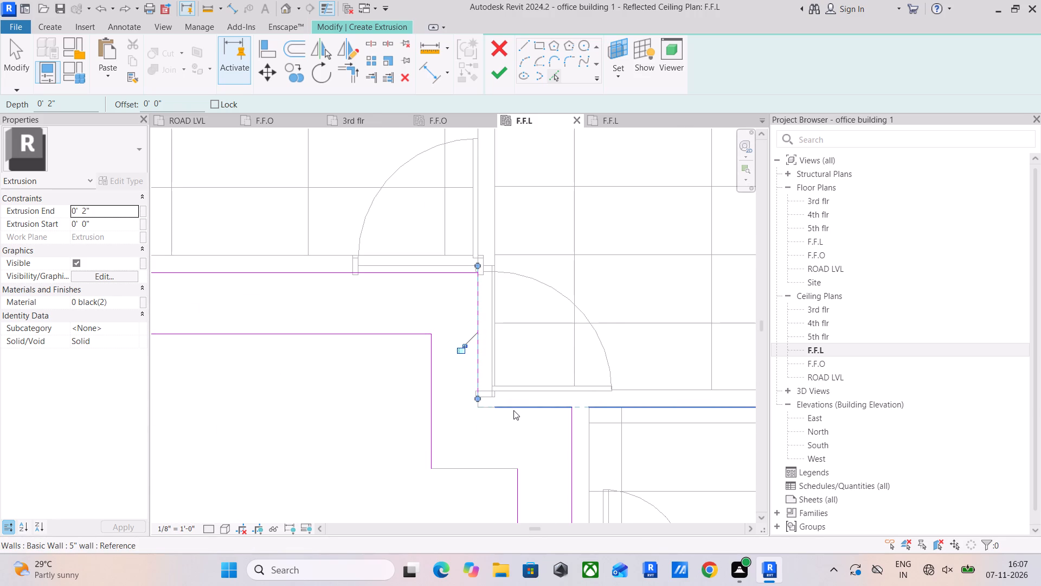
pyautogui.click(513, 410)
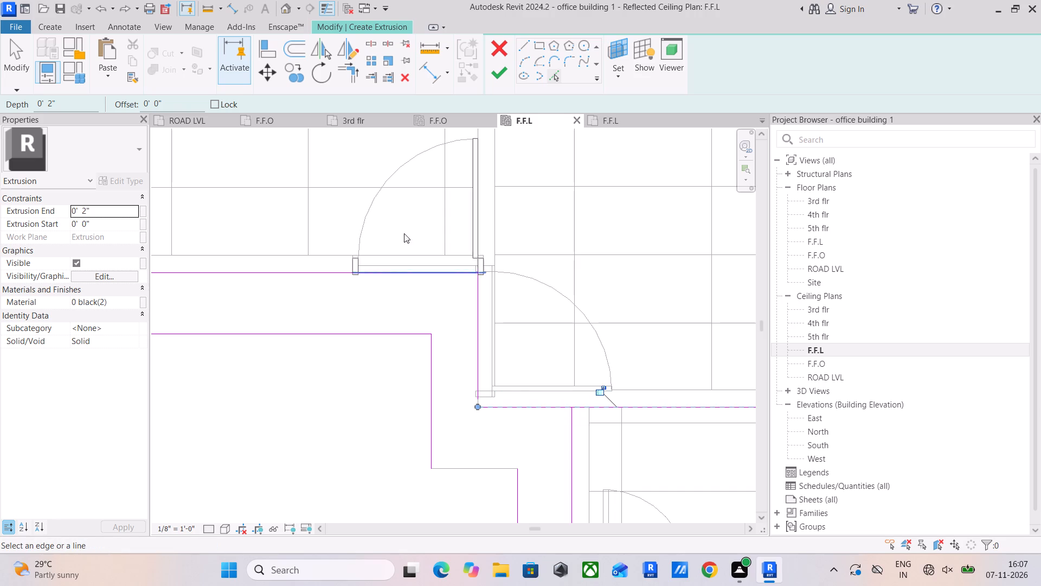
# Trim the outer boundary lines into corners along the hall's stepped north-east side.
pyautogui.click(350, 79)
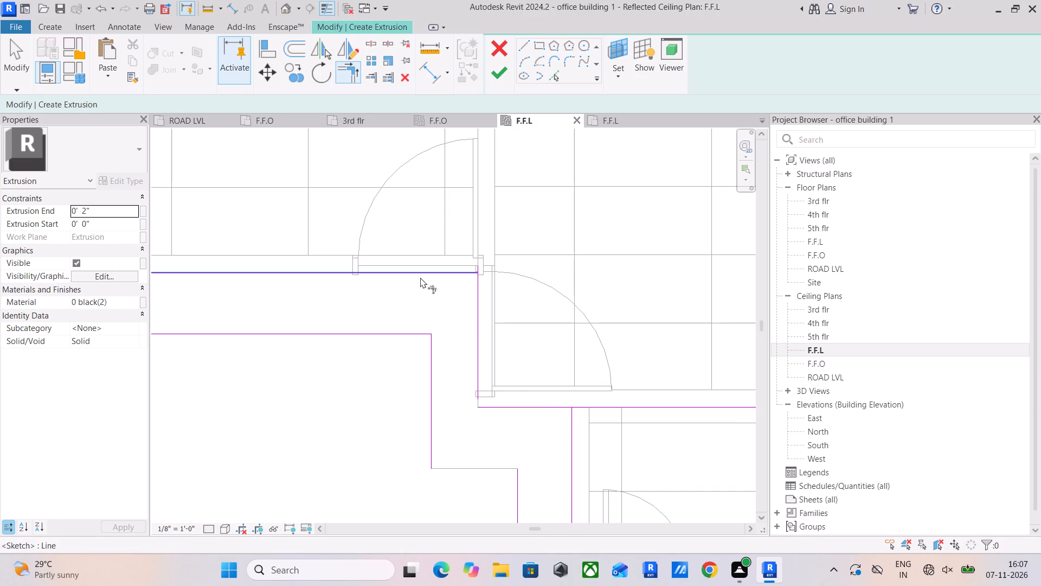
pyautogui.click(420, 277)
pyautogui.click(474, 304)
pyautogui.click(517, 407)
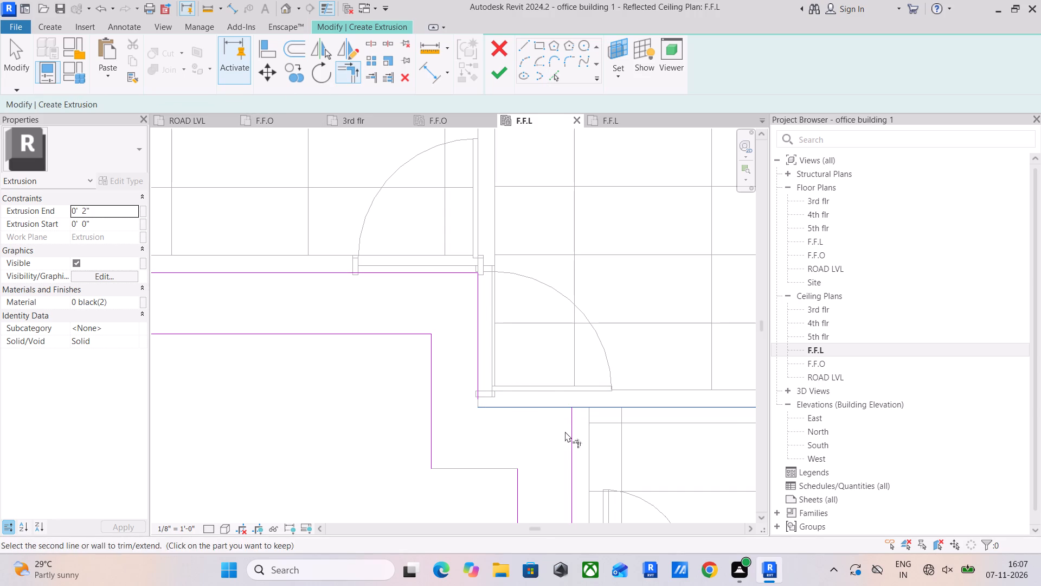
pyautogui.click(570, 432)
# Trim the outer boundary lines into corners at the north side's western step and the hall's north-west corner.
pyautogui.scroll(-5, 424, 379)
pyautogui.moveTo(435, 393); pyautogui.dragTo(565, 408, button='middle')
pyautogui.scroll(4, 413, 320)
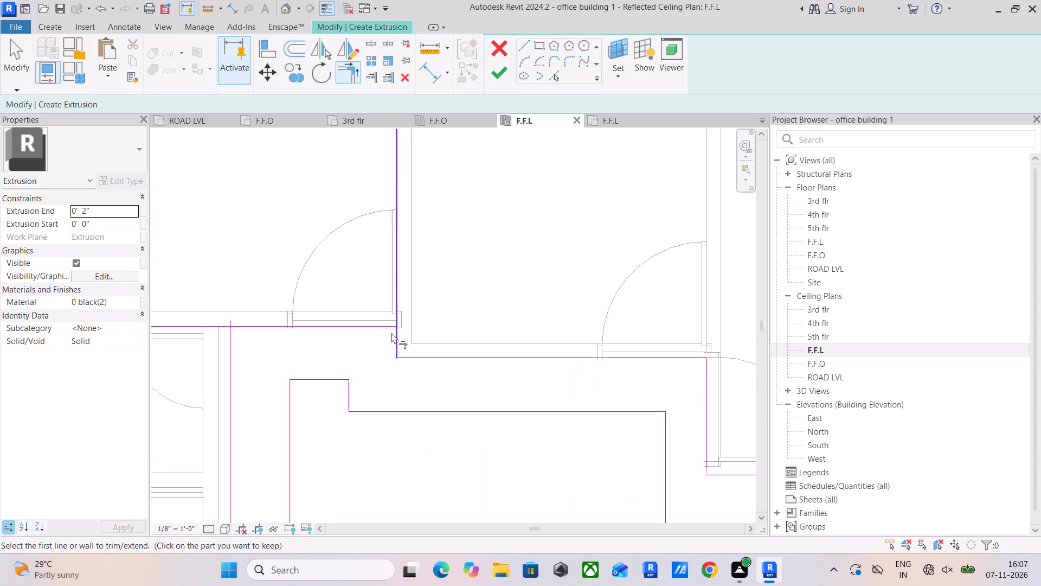
pyautogui.click(368, 325)
pyautogui.click(397, 335)
pyautogui.click(414, 353)
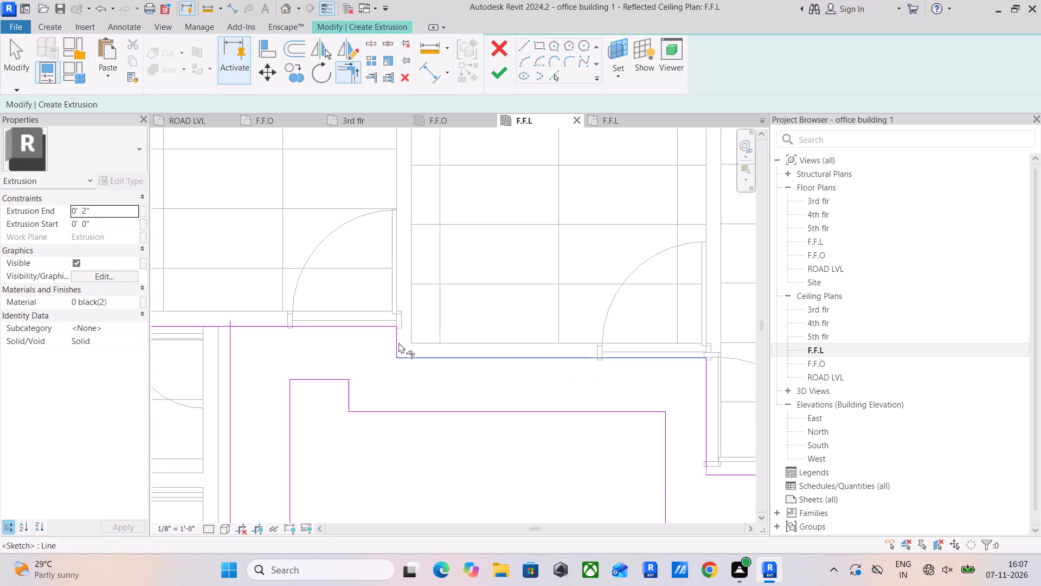
pyautogui.click(399, 342)
pyautogui.moveTo(408, 347); pyautogui.dragTo(485, 342, button='middle')
pyautogui.click(351, 352)
pyautogui.click(301, 343)
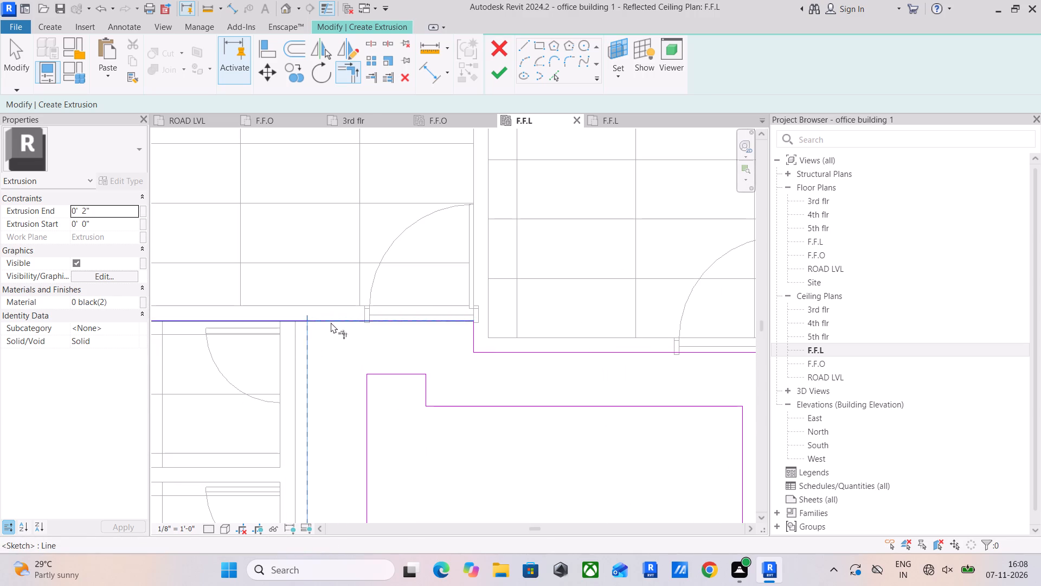
pyautogui.click(331, 322)
# Move the outer boundary's west line outward onto the hall-side face of the west 5" wall.
pyautogui.scroll(-4, 369, 370)
pyautogui.scroll(6, 336, 349)
pyautogui.moveTo(337, 354); pyautogui.dragTo(406, 300, button='middle')
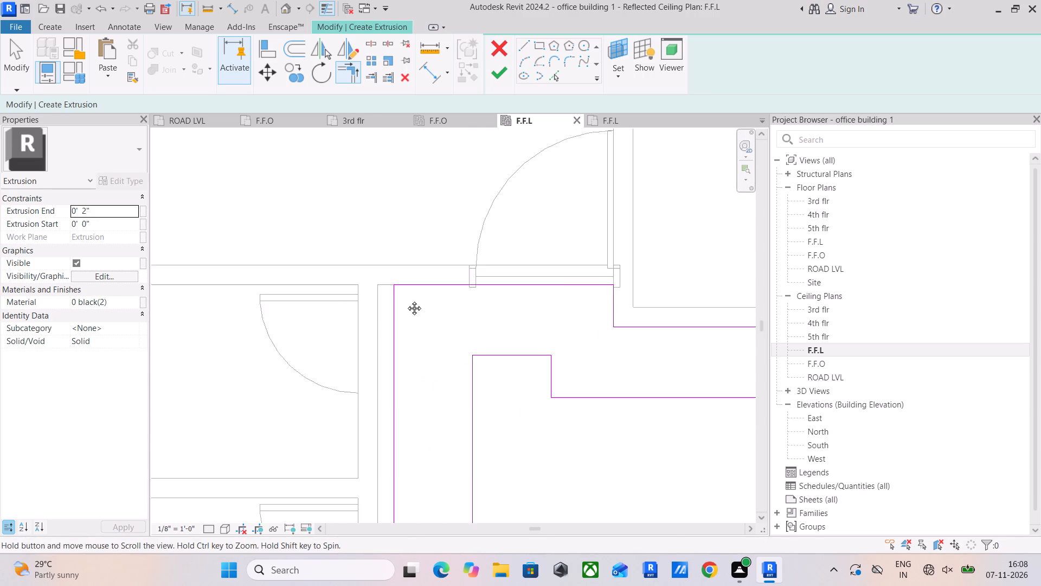
pyautogui.moveTo(406, 300); pyautogui.dragTo(407, 298, button='middle')
pyautogui.press('Escape')
pyautogui.click(401, 341)
pyautogui.scroll(-12, 401, 343)
pyautogui.moveTo(406, 343); pyautogui.dragTo(452, 261, button='middle')
pyautogui.scroll(2, 451, 305)
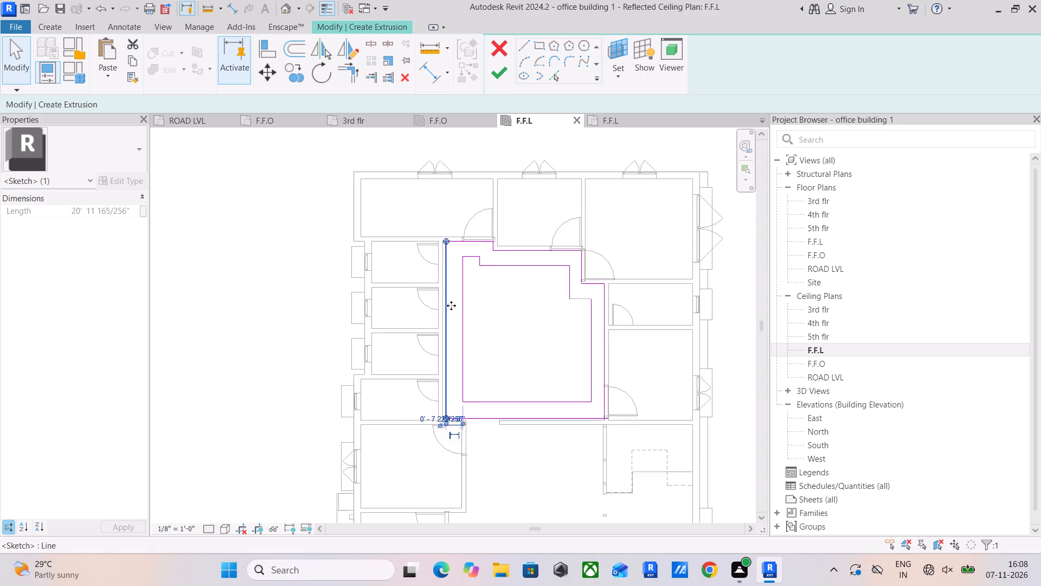
pyautogui.scroll(5, 451, 305)
pyautogui.moveTo(439, 319); pyautogui.dragTo(428, 326)
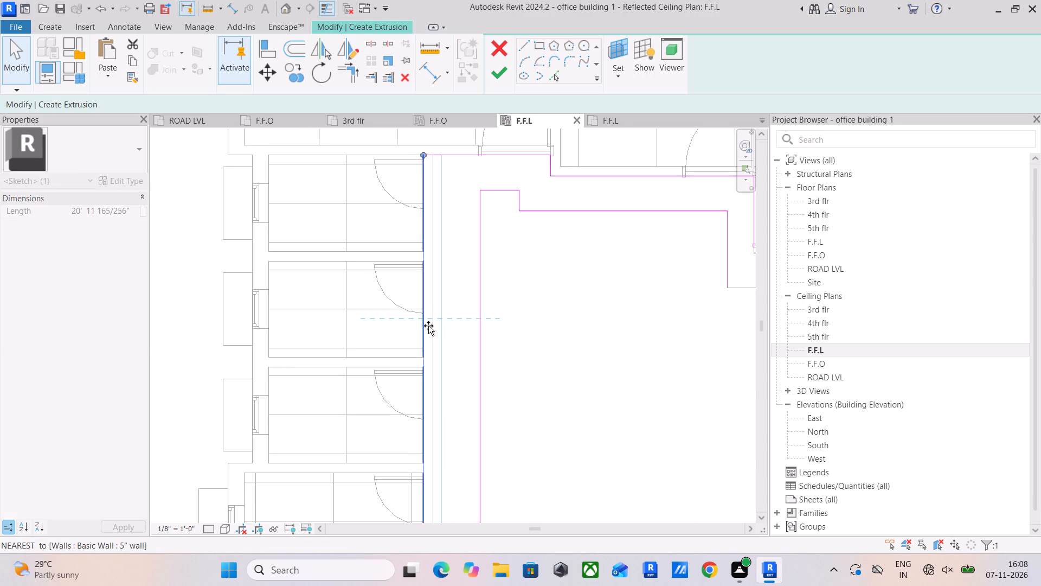
pyautogui.moveTo(428, 326); pyautogui.dragTo(430, 327)
pyautogui.click(534, 298)
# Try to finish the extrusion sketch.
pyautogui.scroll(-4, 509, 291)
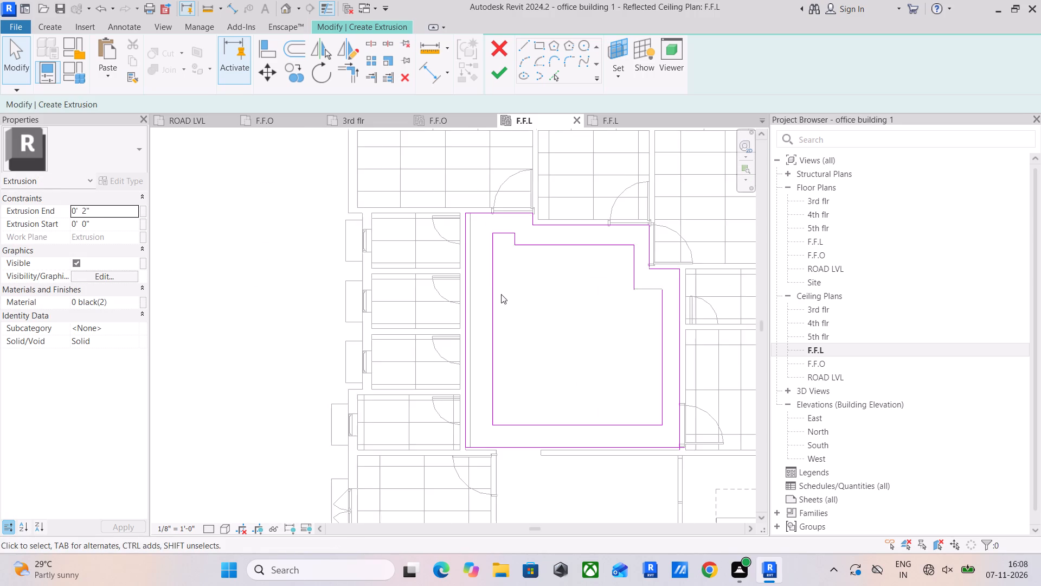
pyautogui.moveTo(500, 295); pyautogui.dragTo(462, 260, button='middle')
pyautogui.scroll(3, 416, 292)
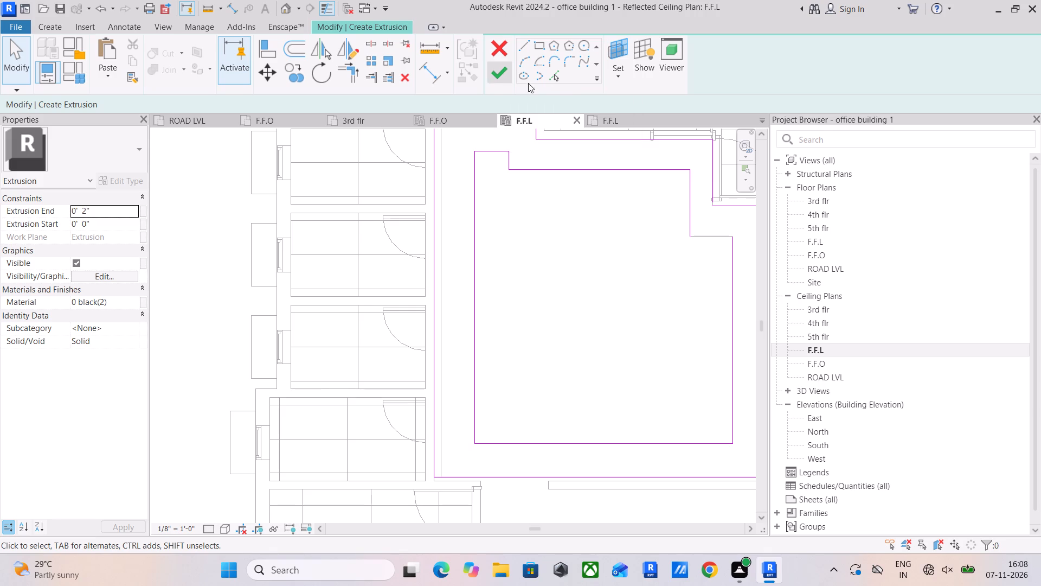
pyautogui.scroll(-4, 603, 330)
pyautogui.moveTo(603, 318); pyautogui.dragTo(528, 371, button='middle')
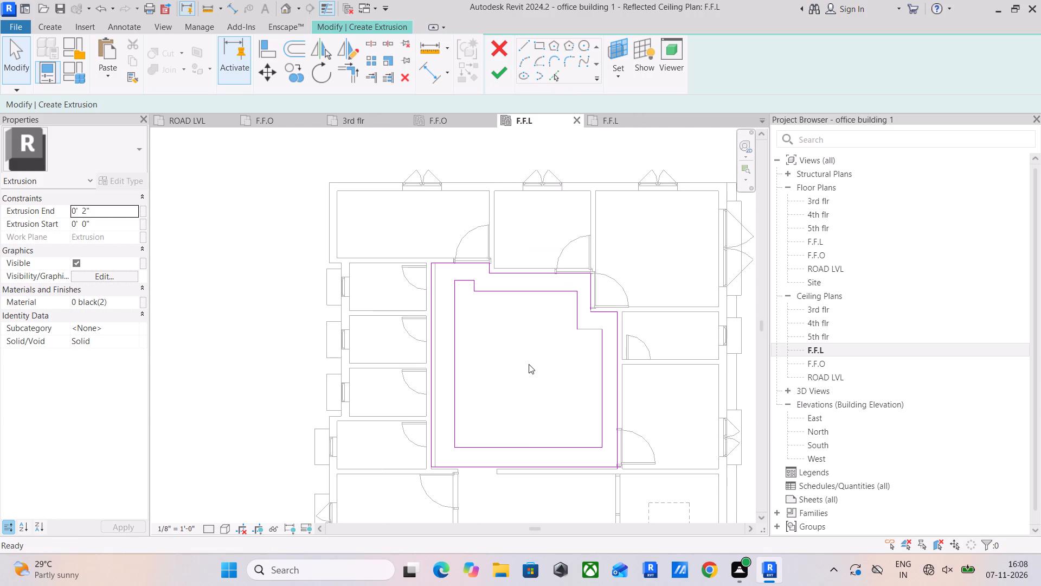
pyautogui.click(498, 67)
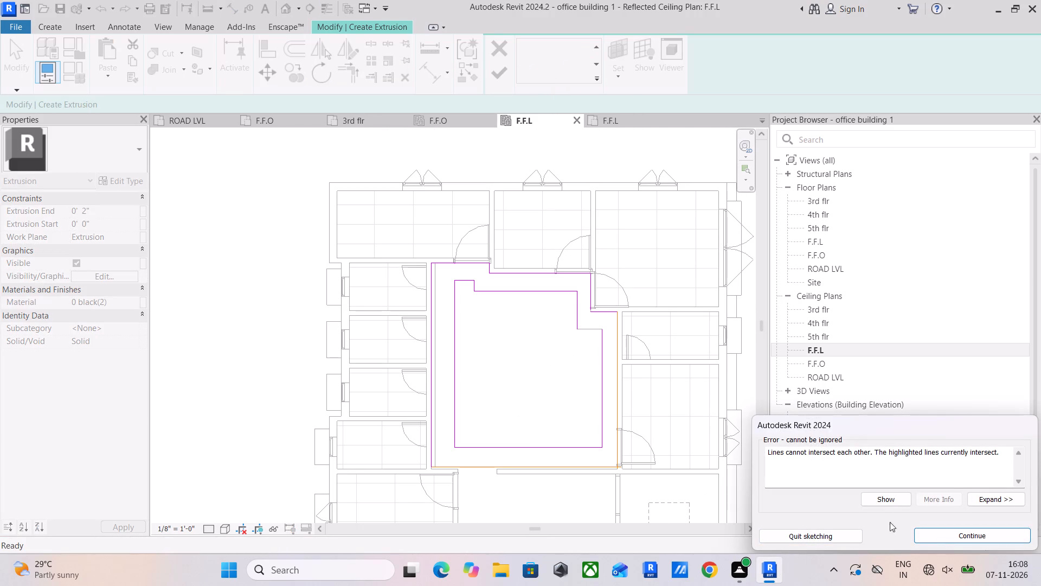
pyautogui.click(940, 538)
# Trim the outer boundary's south line to the east and west lines at both southern corners.
pyautogui.scroll(4, 633, 486)
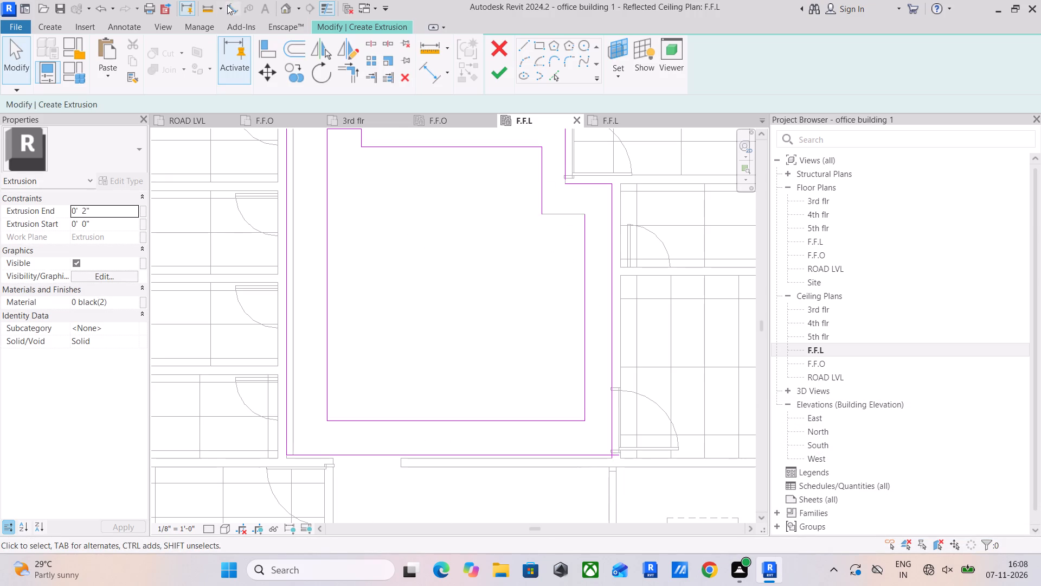
pyautogui.click(348, 67)
pyautogui.moveTo(558, 453); pyautogui.dragTo(573, 451)
pyautogui.click(621, 423)
pyautogui.moveTo(614, 427); pyautogui.dragTo(609, 431)
pyautogui.click(598, 452)
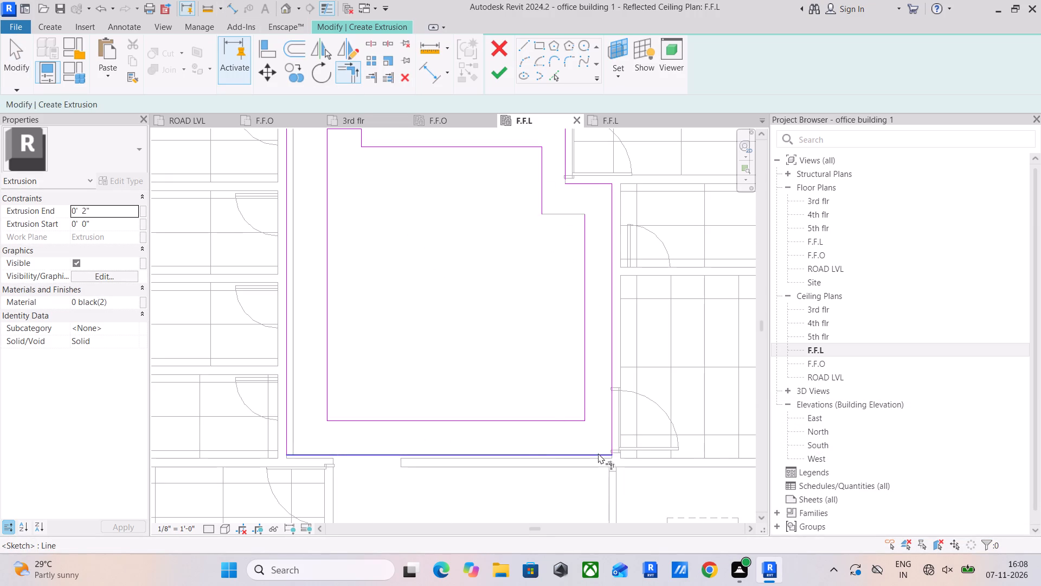
pyautogui.moveTo(290, 421); pyautogui.dragTo(293, 429)
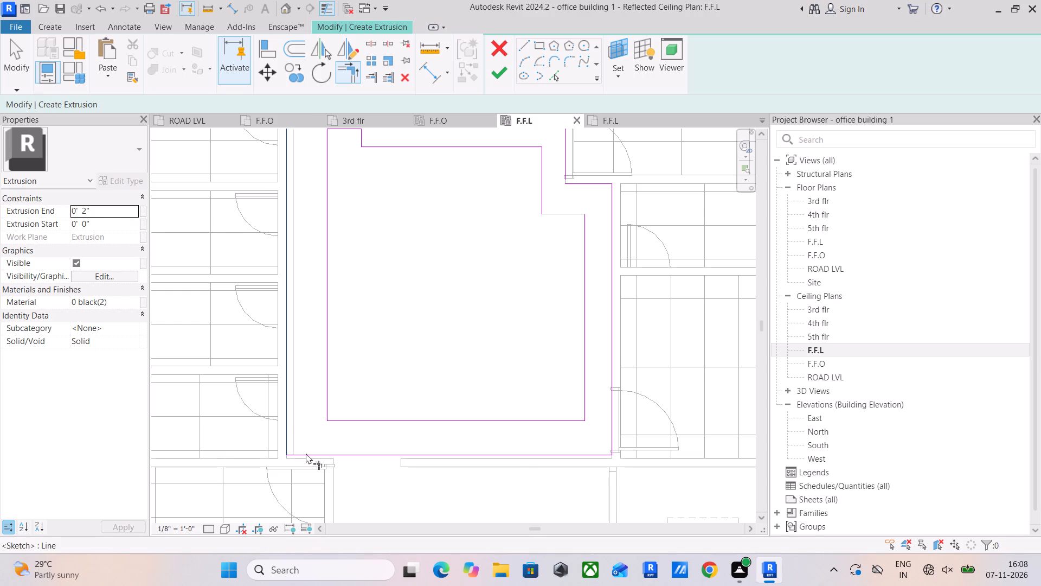
pyautogui.click(306, 453)
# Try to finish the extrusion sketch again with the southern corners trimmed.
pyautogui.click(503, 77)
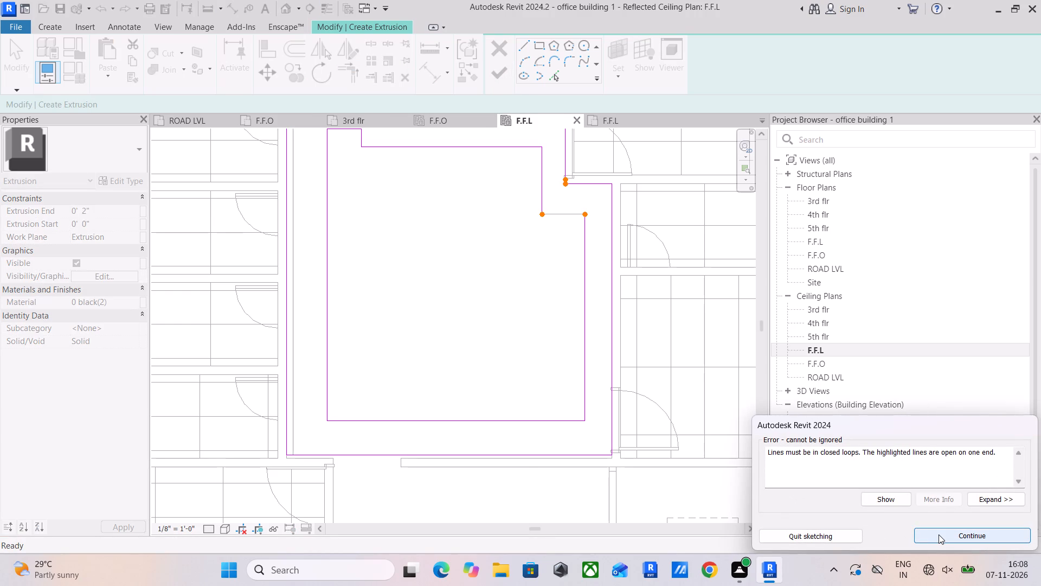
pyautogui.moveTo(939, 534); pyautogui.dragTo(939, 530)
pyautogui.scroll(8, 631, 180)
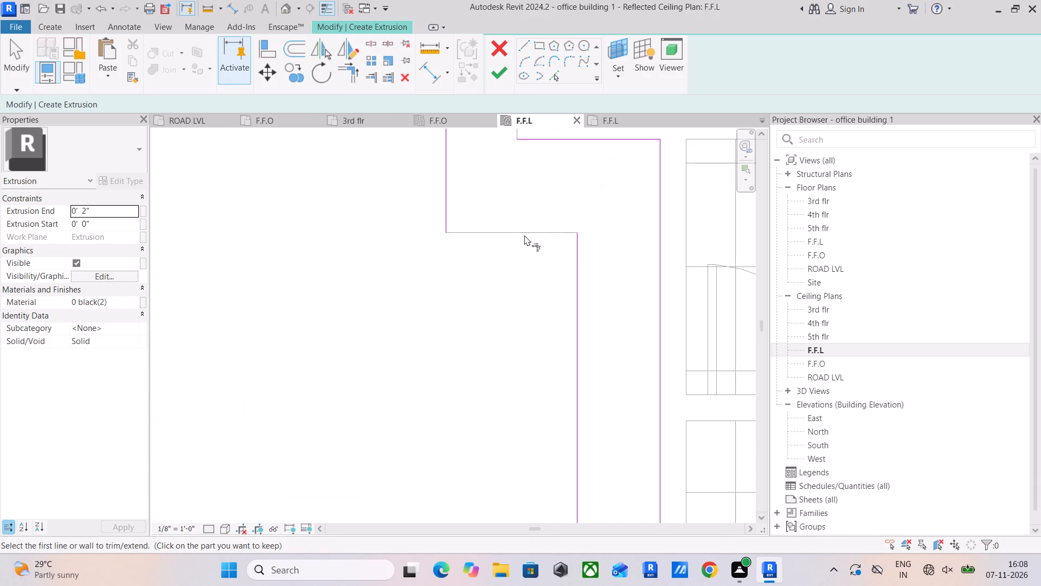
# Draw the missing horizontal line that closes the gap in the inner boundary's northeast step.
pyautogui.moveTo(568, 239); pyautogui.dragTo(583, 286, button='middle')
pyautogui.moveTo(524, 44); pyautogui.dragTo(519, 53)
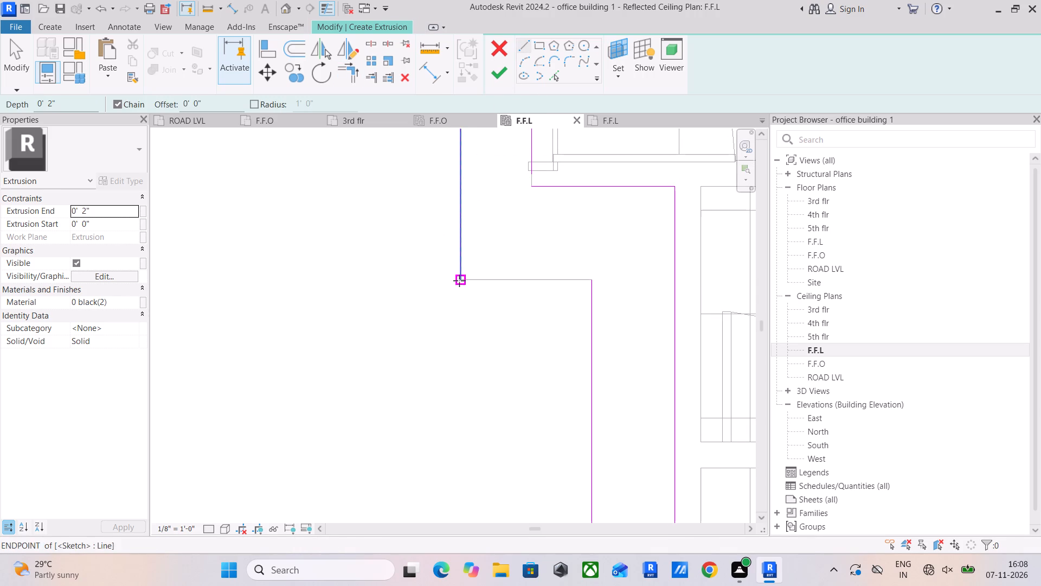
pyautogui.moveTo(459, 282); pyautogui.dragTo(488, 287)
pyautogui.click(590, 286)
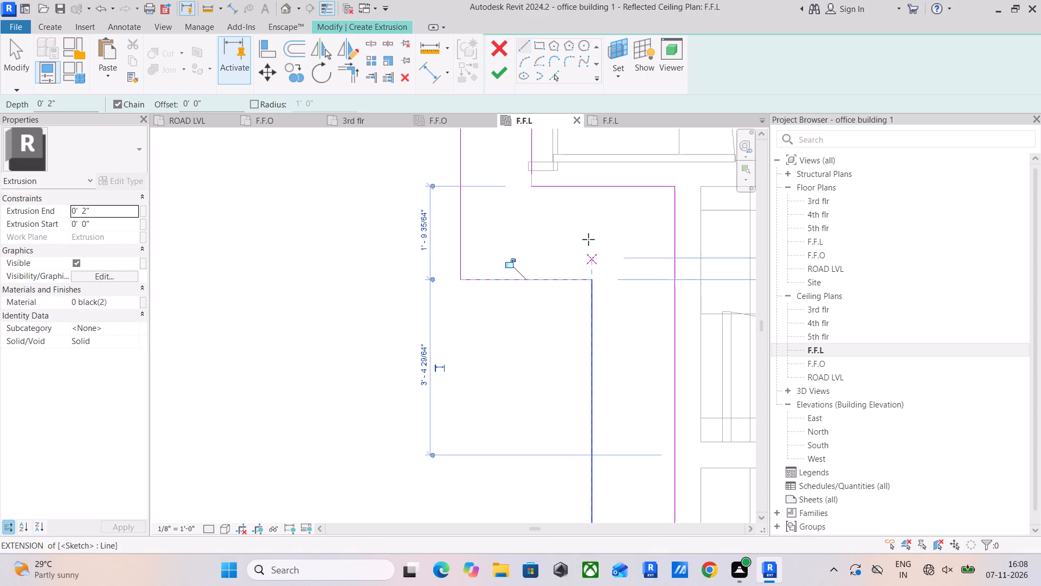
pyautogui.press('Escape')
pyautogui.press('Escape')
# Extend the outer boundary's short vertical line down to the northeast step's corner and finish the extrusion sketch.
pyautogui.click(530, 162)
pyautogui.moveTo(531, 172); pyautogui.dragTo(534, 188)
pyautogui.click(563, 227)
pyautogui.press('Escape')
pyautogui.scroll(-8, 573, 248)
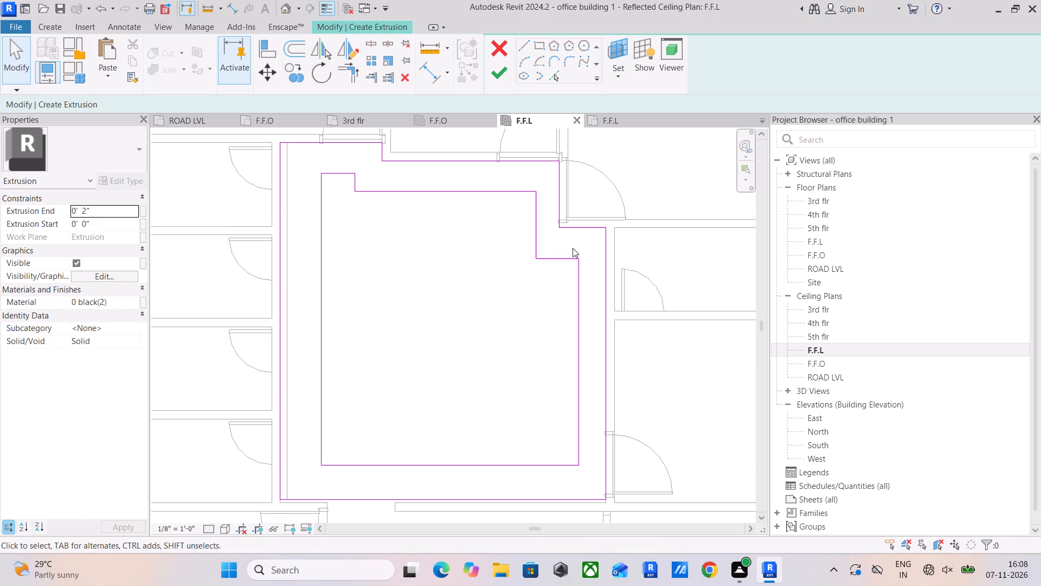
pyautogui.click(498, 72)
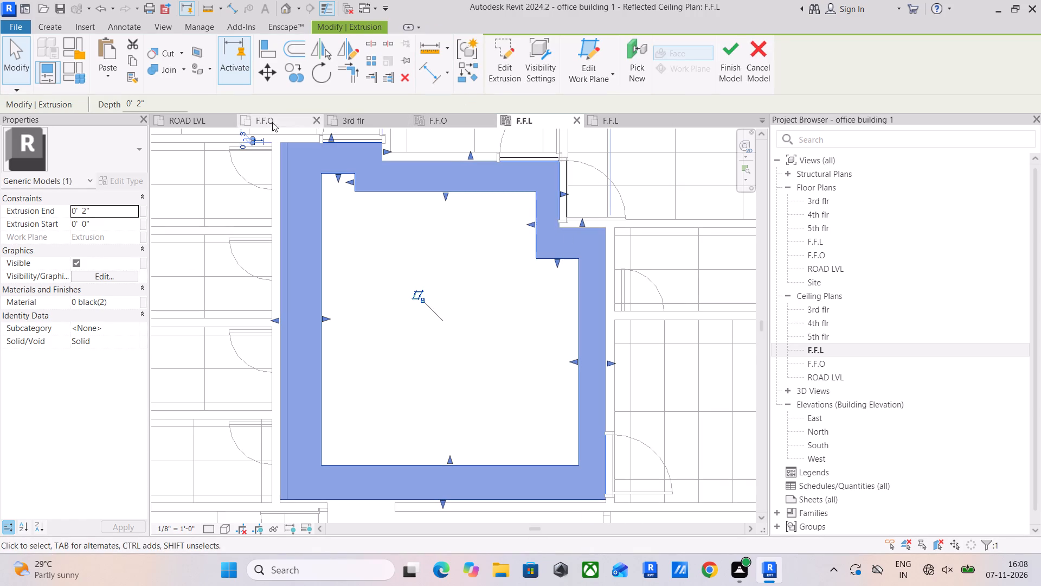
# Close the ROAD LVL floor plan view.
pyautogui.click(197, 121)
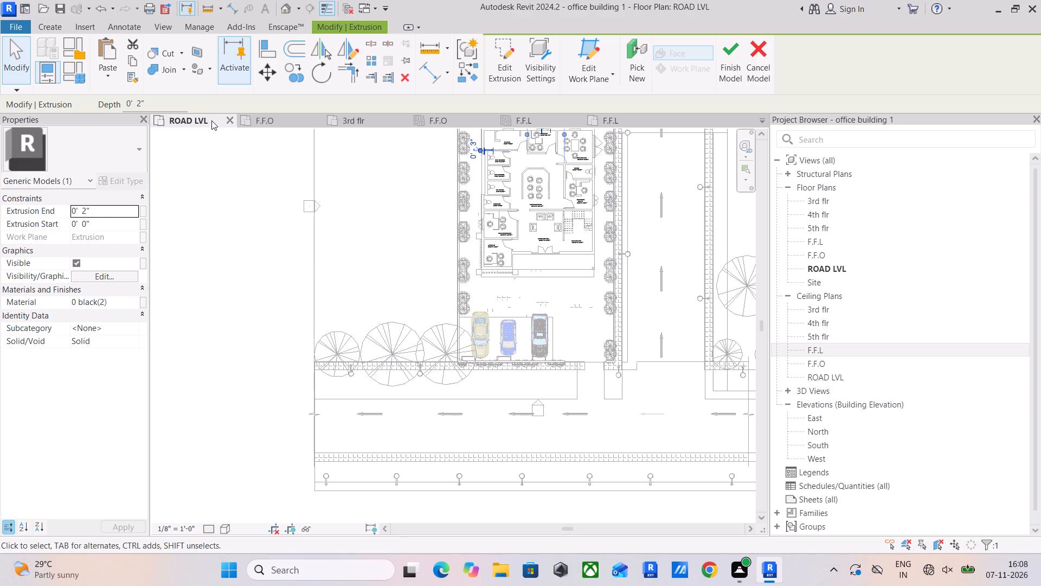
pyautogui.click(230, 120)
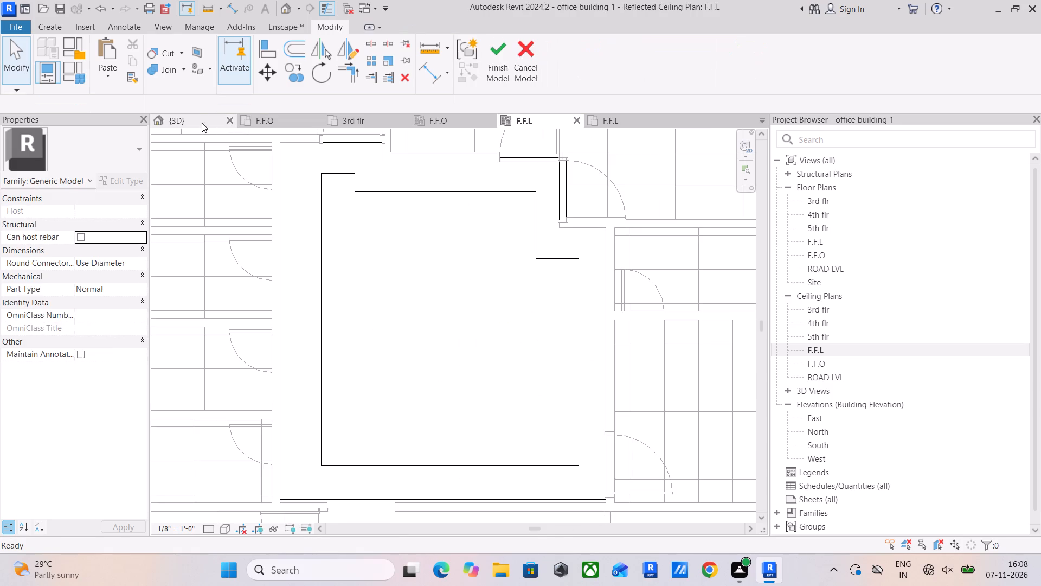
# Examine the new extrusion under the ceiling border from below and from the side in the 3D view.
pyautogui.click(201, 122)
pyautogui.keyDown('shift'); pyautogui.moveTo(504, 307); pyautogui.dragTo(538, 324, button='middle'); pyautogui.keyUp('shift')
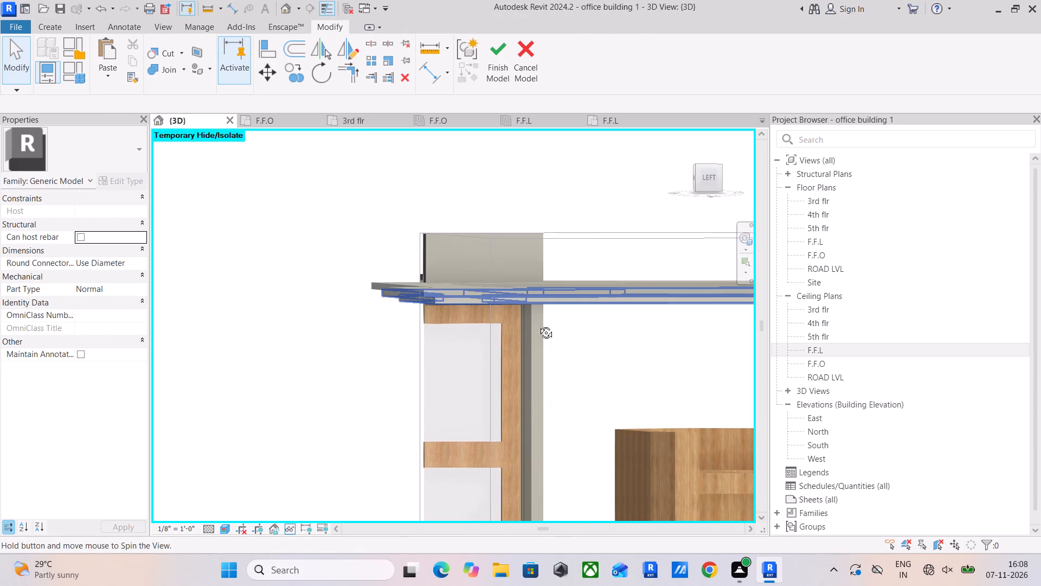
pyautogui.keyDown('shift'); pyautogui.moveTo(538, 324); pyautogui.dragTo(546, 324, button='middle'); pyautogui.keyUp('shift')
pyautogui.scroll(4, 485, 281)
pyautogui.keyDown('shift'); pyautogui.scroll(1, 515, 312); pyautogui.keyUp('shift')
pyautogui.keyDown('shift'); pyautogui.moveTo(515, 314); pyautogui.dragTo(475, 333, button='middle'); pyautogui.keyUp('shift')
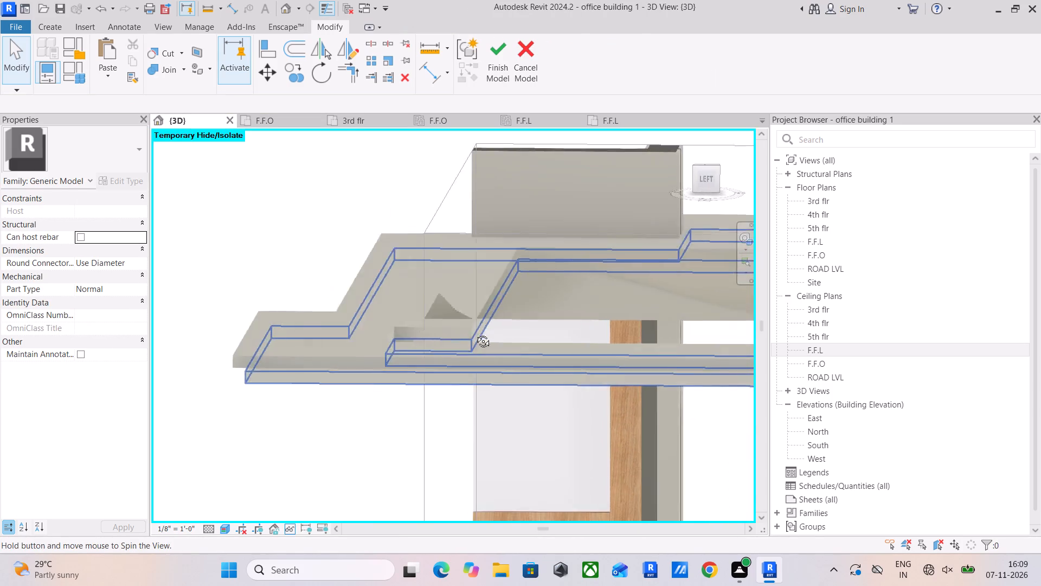
pyautogui.keyDown('shift'); pyautogui.moveTo(475, 333); pyautogui.dragTo(478, 324, button='middle'); pyautogui.keyUp('shift')
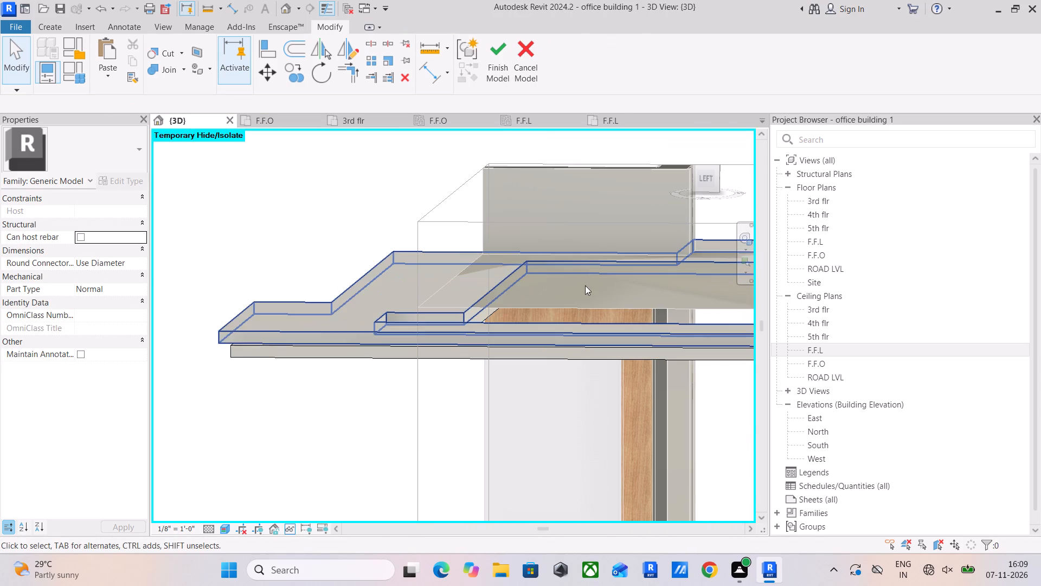
pyautogui.keyDown('shift'); pyautogui.moveTo(515, 288); pyautogui.dragTo(493, 249, button='middle'); pyautogui.keyUp('shift')
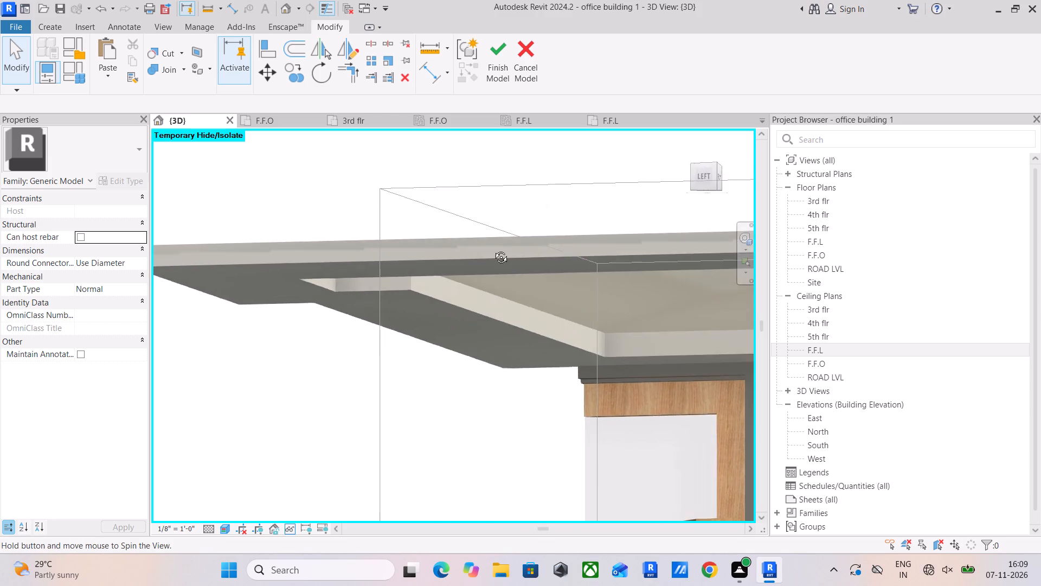
pyautogui.keyDown('shift'); pyautogui.moveTo(493, 249); pyautogui.dragTo(500, 231, button='middle'); pyautogui.keyUp('shift')
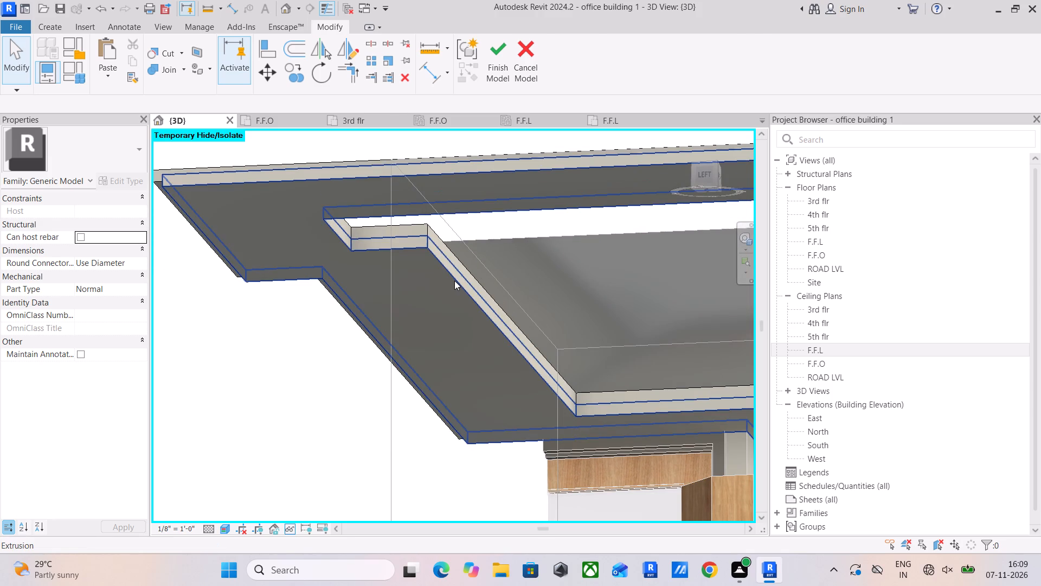
# Open the lower border extrusion's sketch for editing and show it in the F.F.L ceiling plan.
pyautogui.click(454, 281)
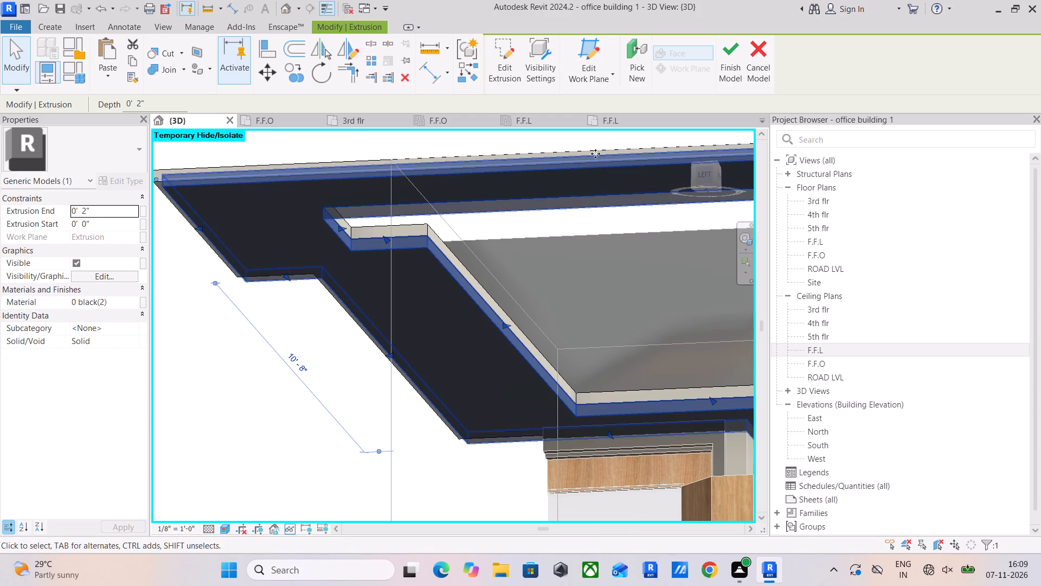
pyautogui.click(509, 58)
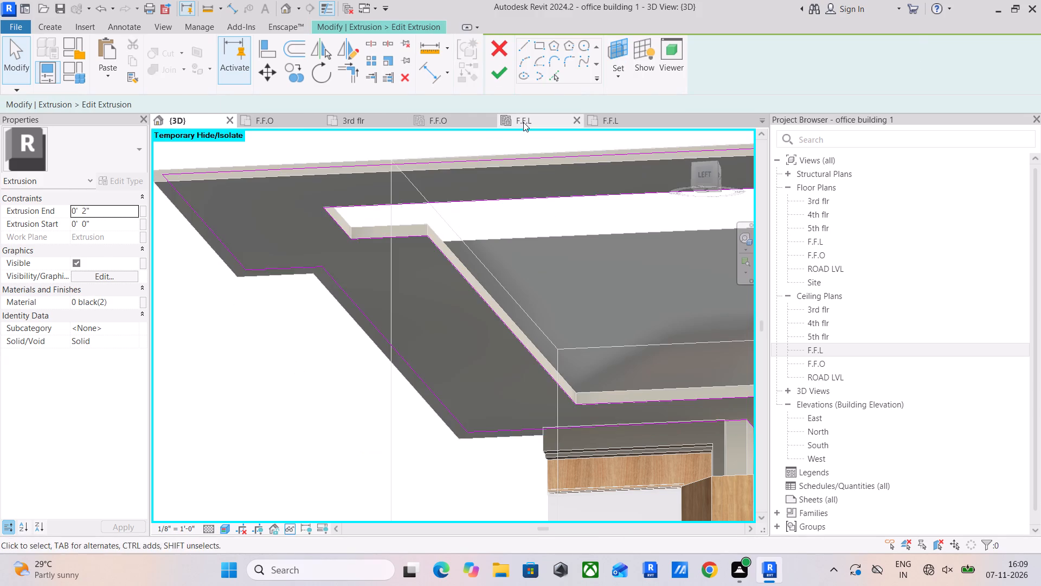
pyautogui.click(523, 122)
pyautogui.scroll(-2, 512, 278)
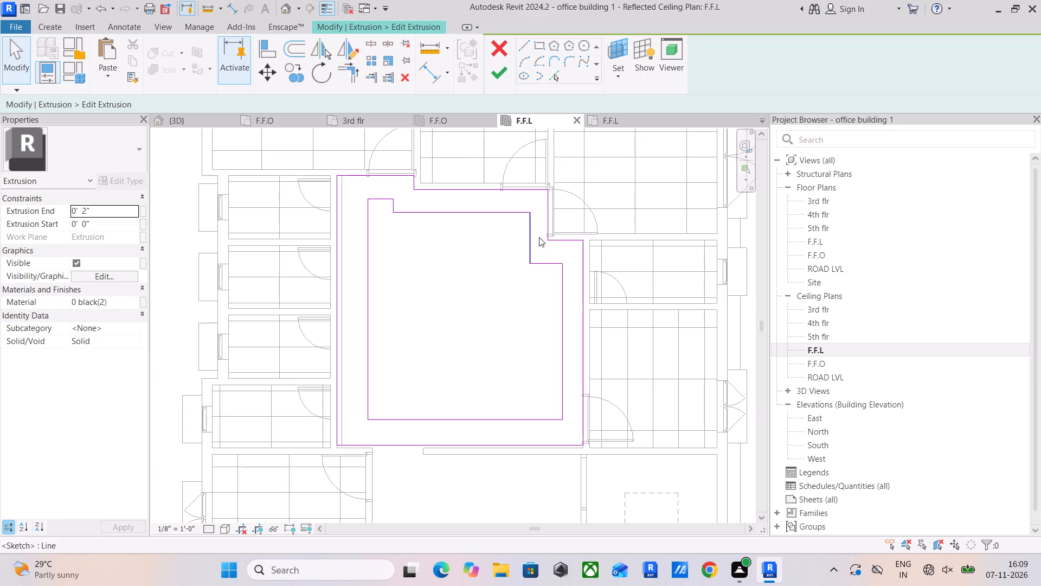
# Add sketch lines offset 2" inward from the inner boundary's west line, northwest notch lines and north line.
pyautogui.click(551, 78)
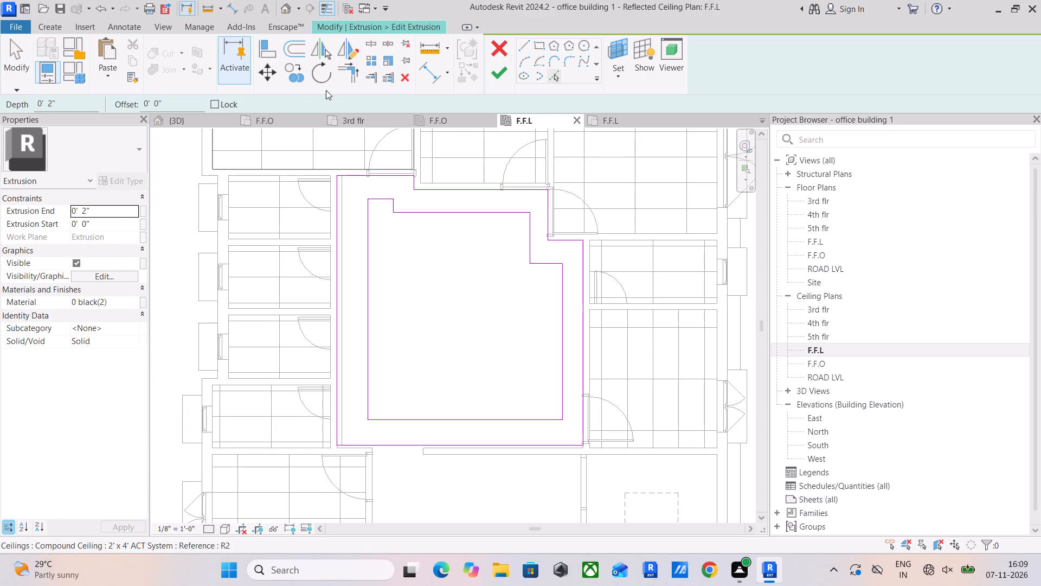
pyautogui.moveTo(184, 99); pyautogui.dragTo(105, 107)
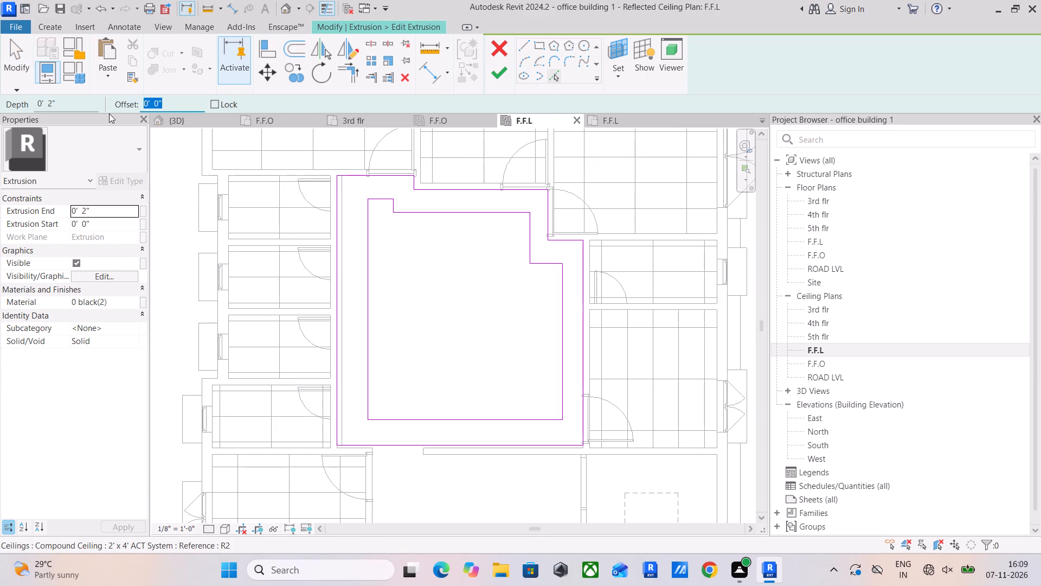
pyautogui.press('2')
pyautogui.hotkey('shift', '"')
pyautogui.press('Return')
pyautogui.scroll(3, 365, 282)
pyautogui.click(371, 281)
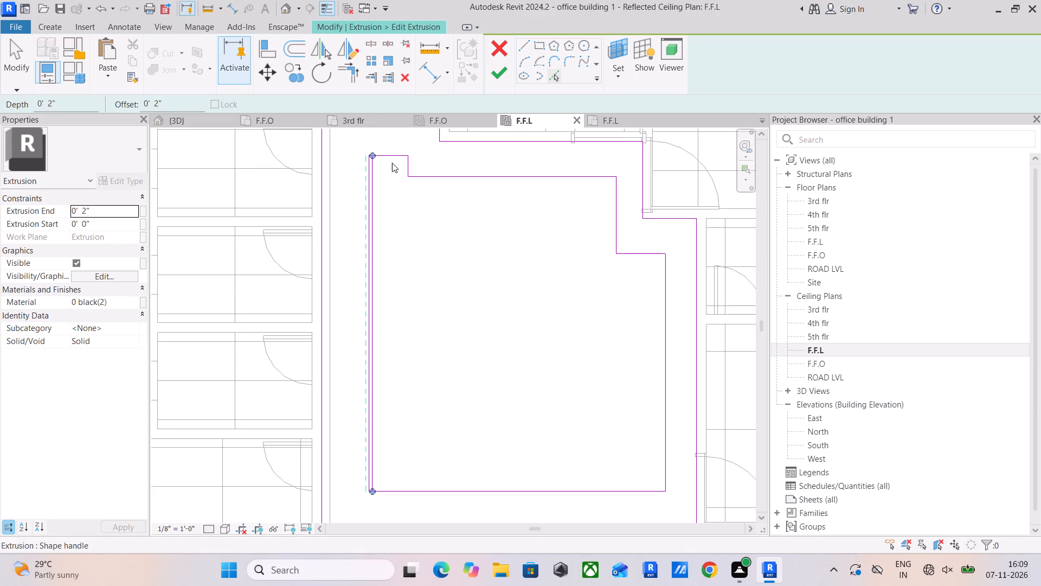
pyautogui.click(393, 160)
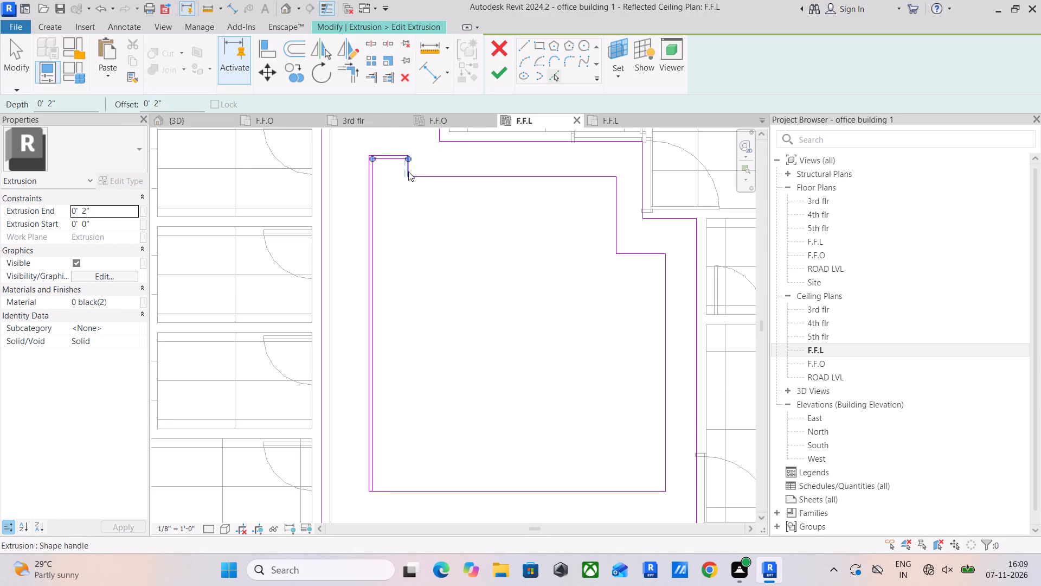
pyautogui.click(408, 171)
pyautogui.click(444, 179)
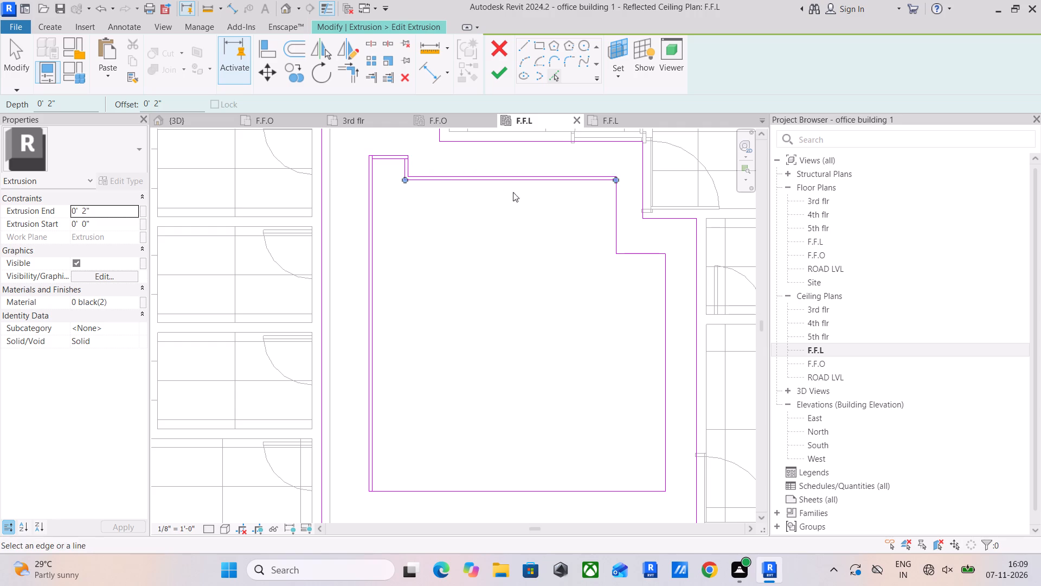
# Add matching 2" inward offset lines along the inner boundary's northeast step, east side and south side.
pyautogui.click(613, 210)
pyautogui.click(634, 251)
pyautogui.click(666, 303)
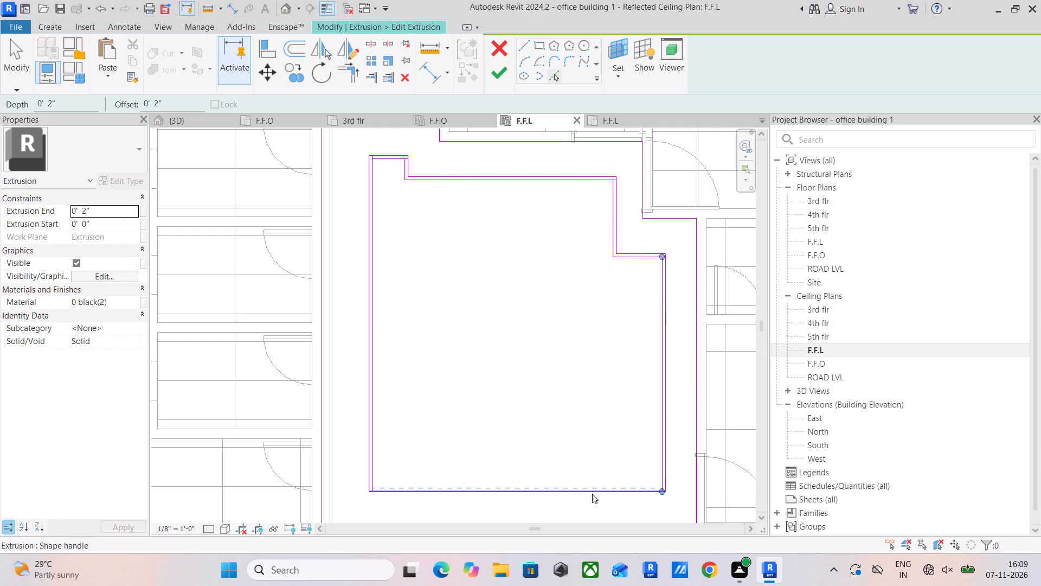
pyautogui.click(592, 494)
pyautogui.press('Escape')
pyautogui.press('Escape')
pyautogui.press('Escape')
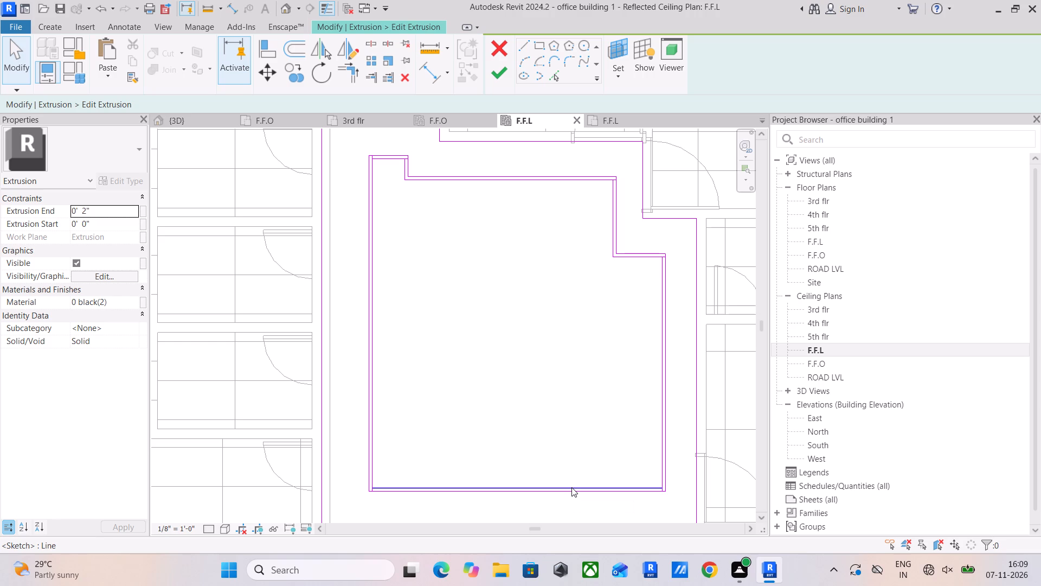
# Trim the new offset lines into clean corners at the northwest notch and the northeast step.
pyautogui.click(351, 73)
pyautogui.scroll(5, 384, 212)
pyautogui.moveTo(384, 200); pyautogui.dragTo(425, 335, button='middle')
pyautogui.click(399, 270)
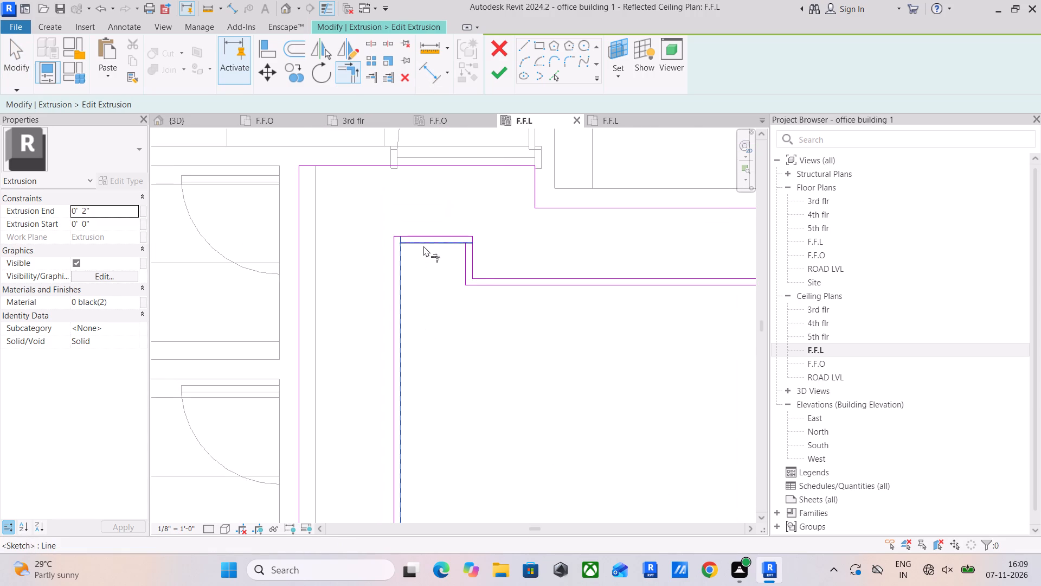
pyautogui.doubleClick(425, 244)
pyautogui.click(466, 261)
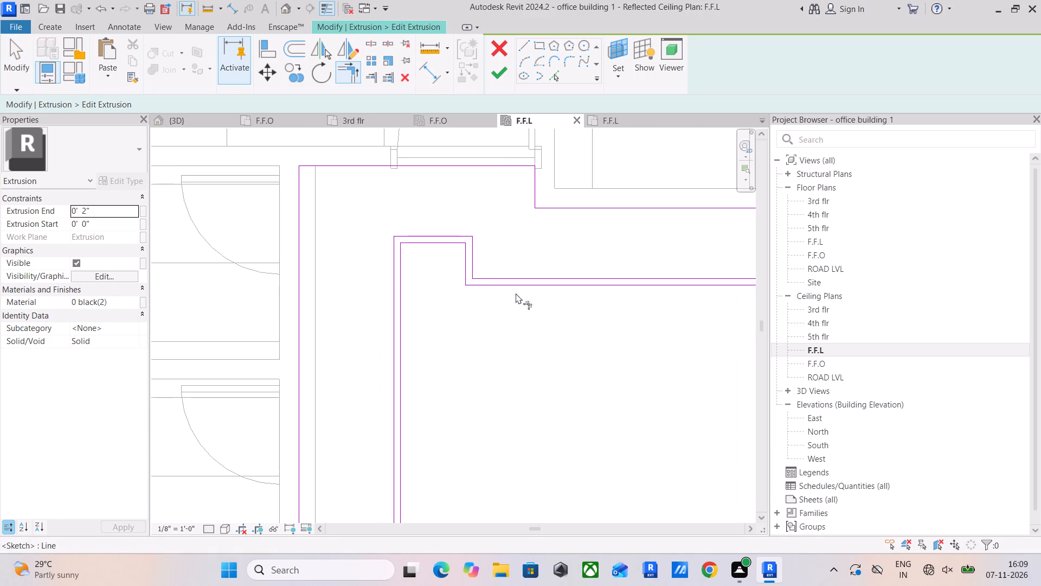
pyautogui.scroll(-5, 545, 323)
pyautogui.moveTo(562, 329); pyautogui.dragTo(382, 304, button='middle')
pyautogui.scroll(4, 492, 297)
pyautogui.click(528, 271)
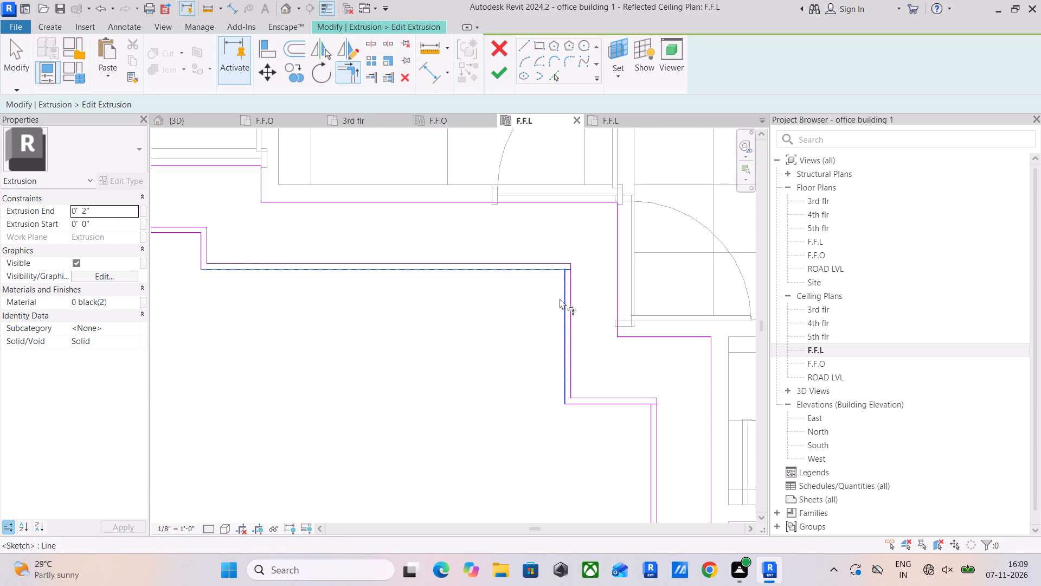
pyautogui.click(560, 300)
pyautogui.click(616, 405)
pyautogui.click(648, 425)
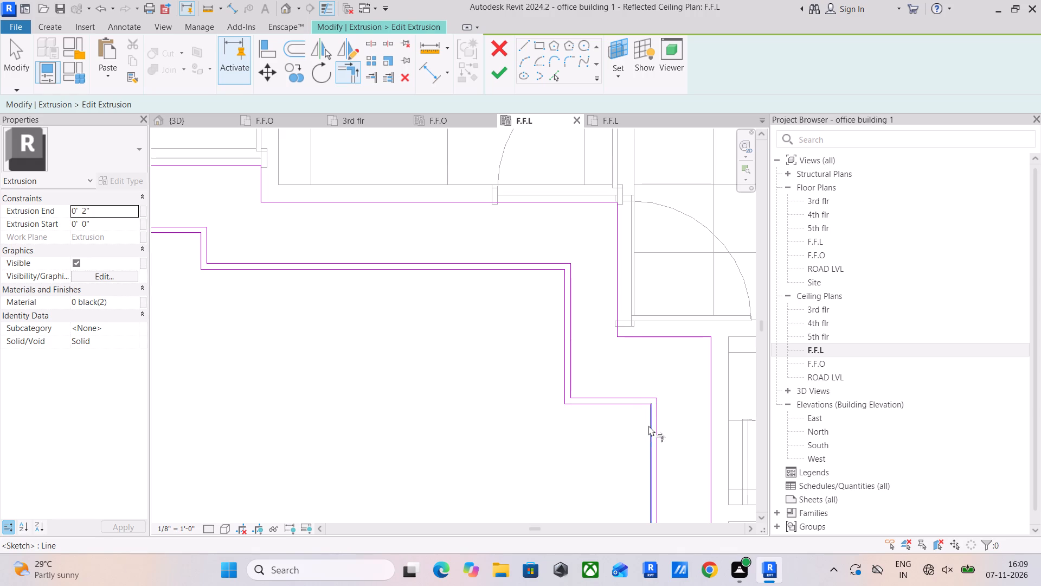
# Trim the offset loop's south line to its east and west lines at both southern corners.
pyautogui.scroll(-4, 581, 431)
pyautogui.moveTo(579, 431); pyautogui.dragTo(590, 284, button='middle')
pyautogui.scroll(1, 590, 284)
pyautogui.scroll(-3, 594, 366)
pyautogui.moveTo(595, 368); pyautogui.dragTo(587, 243, button='middle')
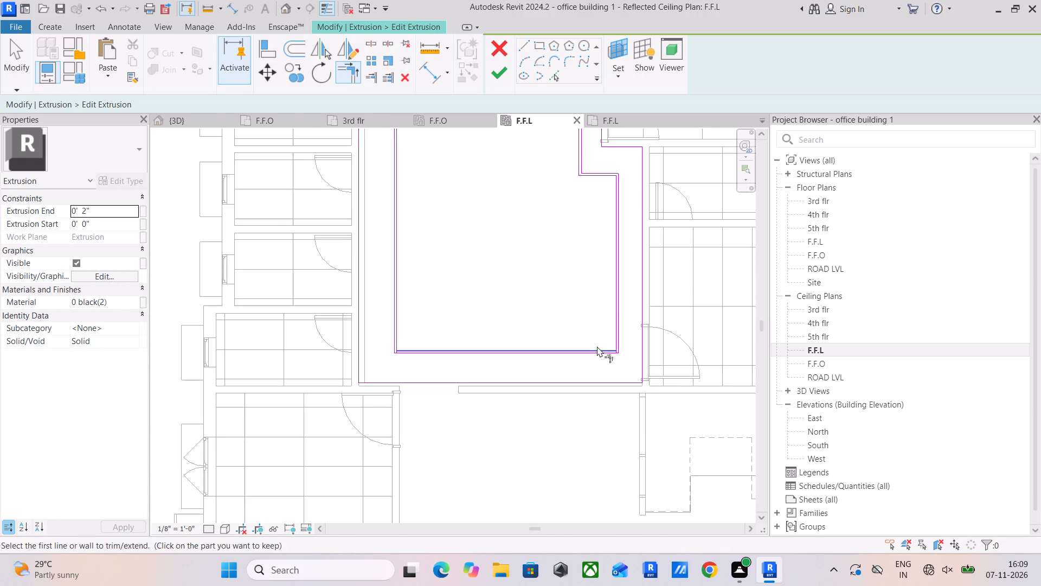
pyautogui.scroll(4, 597, 346)
pyautogui.click(610, 353)
pyautogui.click(627, 335)
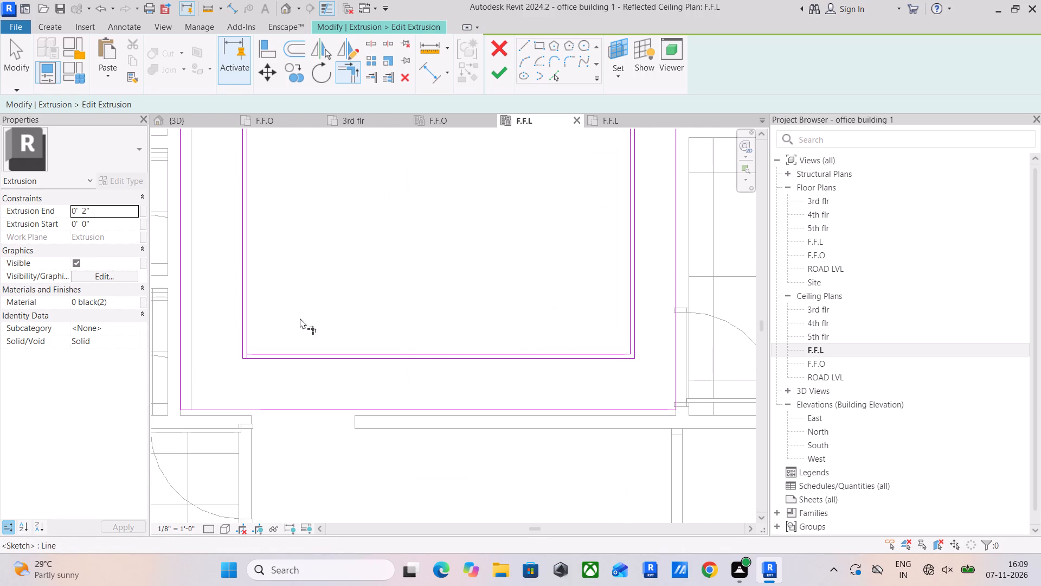
pyautogui.click(250, 321)
pyautogui.click(270, 350)
pyautogui.scroll(-4, 335, 265)
pyautogui.moveTo(354, 302); pyautogui.dragTo(437, 482, button='middle')
pyautogui.scroll(4, 373, 220)
pyautogui.scroll(4, 356, 284)
pyautogui.press('Escape')
pyautogui.press('Escape')
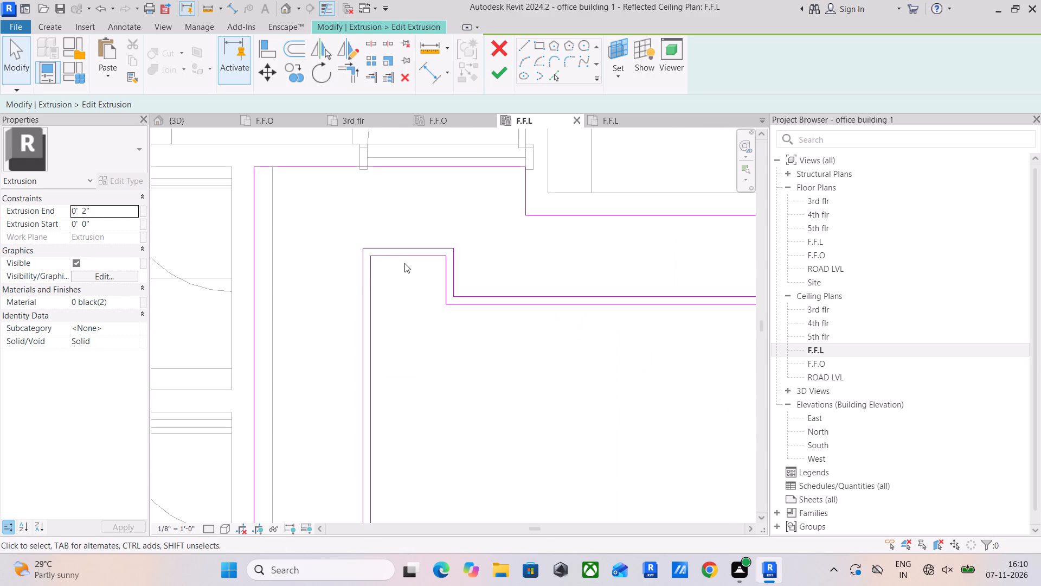
pyautogui.press('Escape')
# Delete the original inner boundary loop around the central hall, keeping the outer boundary and the 2" inward offset loop.
pyautogui.click(408, 247)
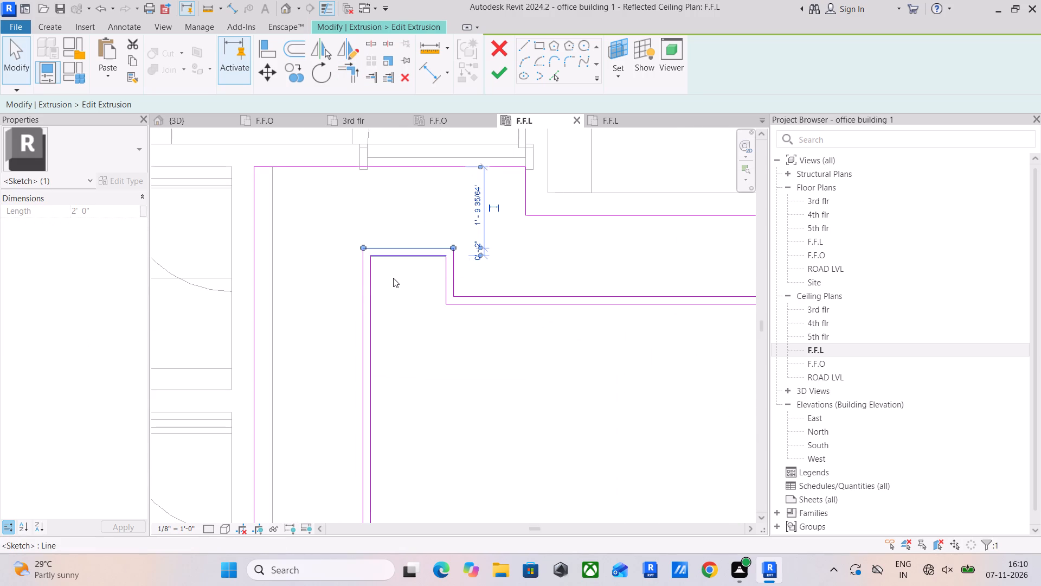
pyautogui.keyDown('ctrl'); pyautogui.click(363, 294); pyautogui.keyUp('ctrl')
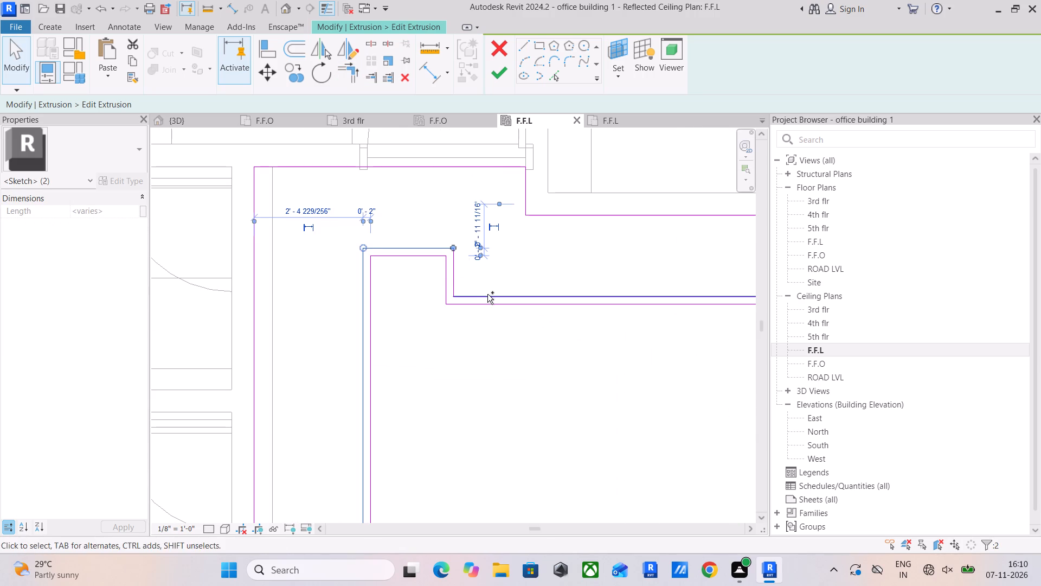
pyautogui.keyDown('ctrl'); pyautogui.click(487, 294); pyautogui.keyUp('ctrl')
pyautogui.keyDown('ctrl'); pyautogui.click(457, 270); pyautogui.keyUp('ctrl')
pyautogui.scroll(-5, 528, 310)
pyautogui.moveTo(551, 317); pyautogui.dragTo(303, 239, button='middle')
pyautogui.scroll(3, 475, 246)
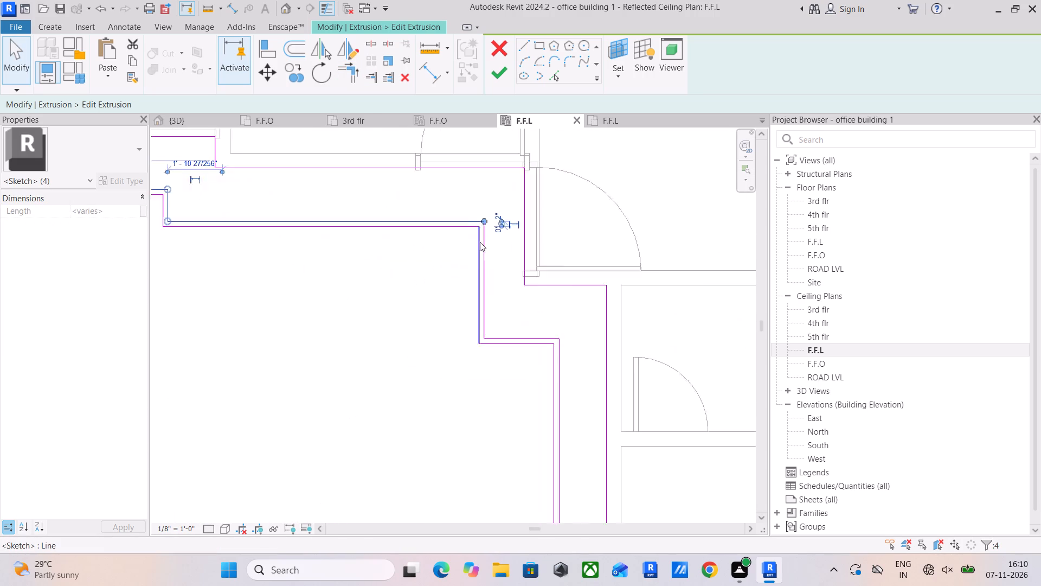
pyautogui.scroll(1, 480, 242)
pyautogui.keyDown('ctrl'); pyautogui.click(491, 267); pyautogui.keyUp('ctrl')
pyautogui.keyDown('ctrl'); pyautogui.click(532, 366); pyautogui.keyUp('ctrl')
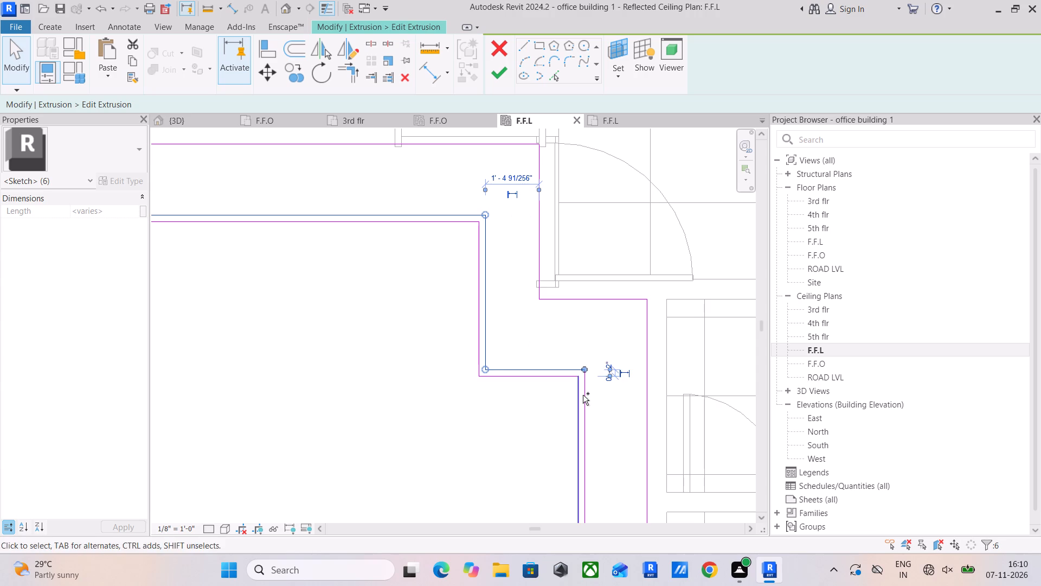
pyautogui.keyDown('ctrl'); pyautogui.click(583, 395); pyautogui.keyUp('ctrl')
pyautogui.keyDown('ctrl'); pyautogui.click(587, 399); pyautogui.keyUp('ctrl')
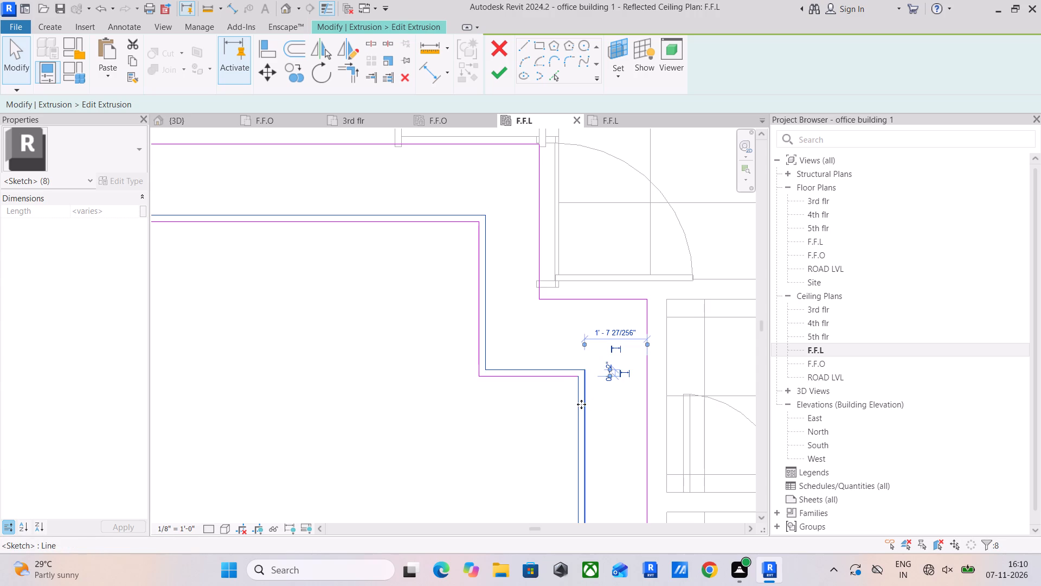
pyautogui.keyDown('shift'); pyautogui.click(579, 405); pyautogui.keyUp('shift')
pyautogui.scroll(-5, 484, 385)
pyautogui.moveTo(502, 370); pyautogui.dragTo(563, 204, button='middle')
pyautogui.scroll(-2, 541, 285)
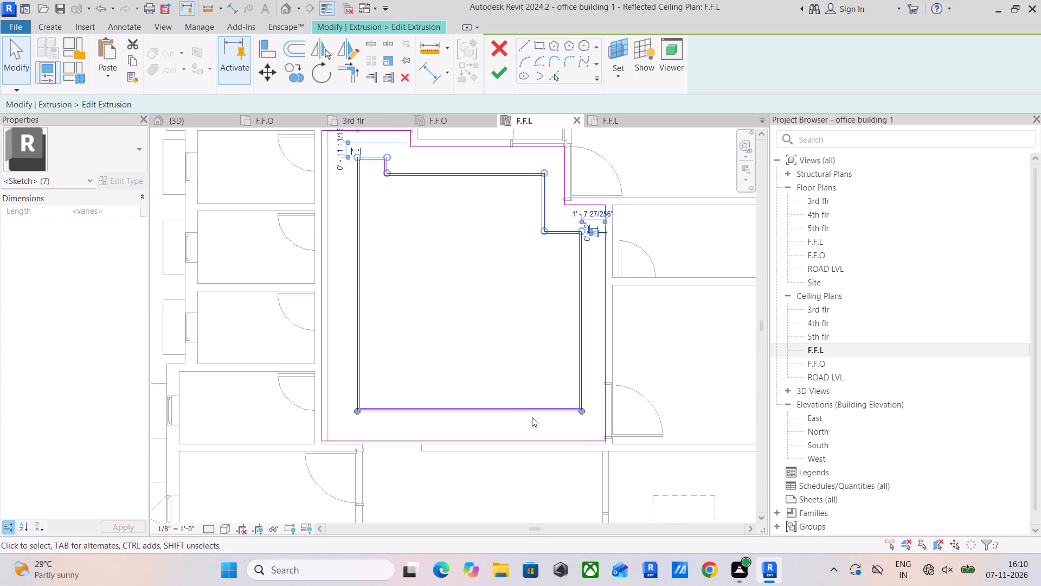
pyautogui.scroll(5, 454, 403)
pyautogui.keyDown('ctrl'); pyautogui.click(412, 422); pyautogui.keyUp('ctrl')
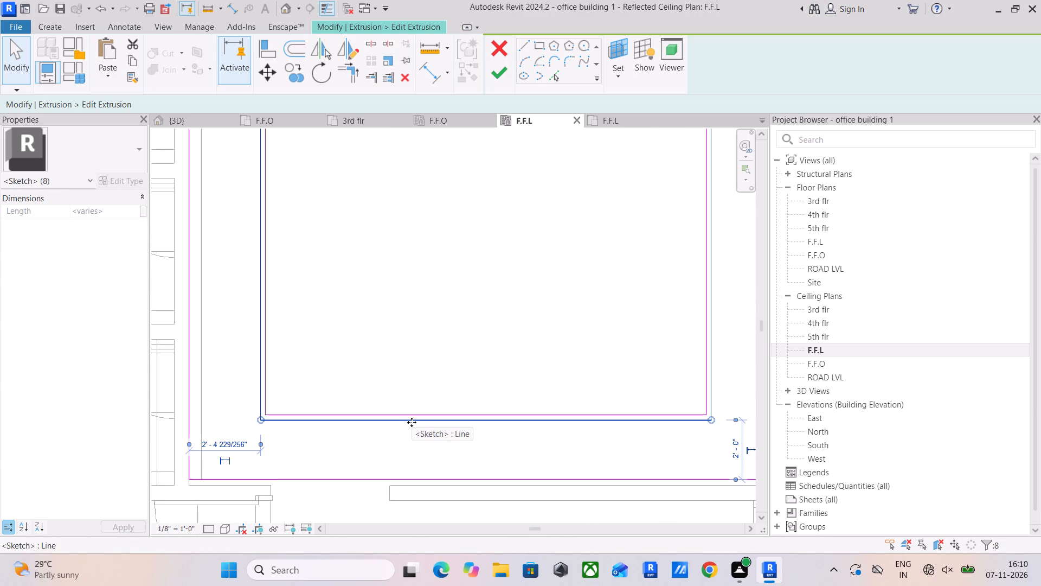
pyautogui.press('Delete')
# Finish the border extrusion's sketch edit with the new inner boundary and deselect the extrusion.
pyautogui.scroll(-5, 412, 422)
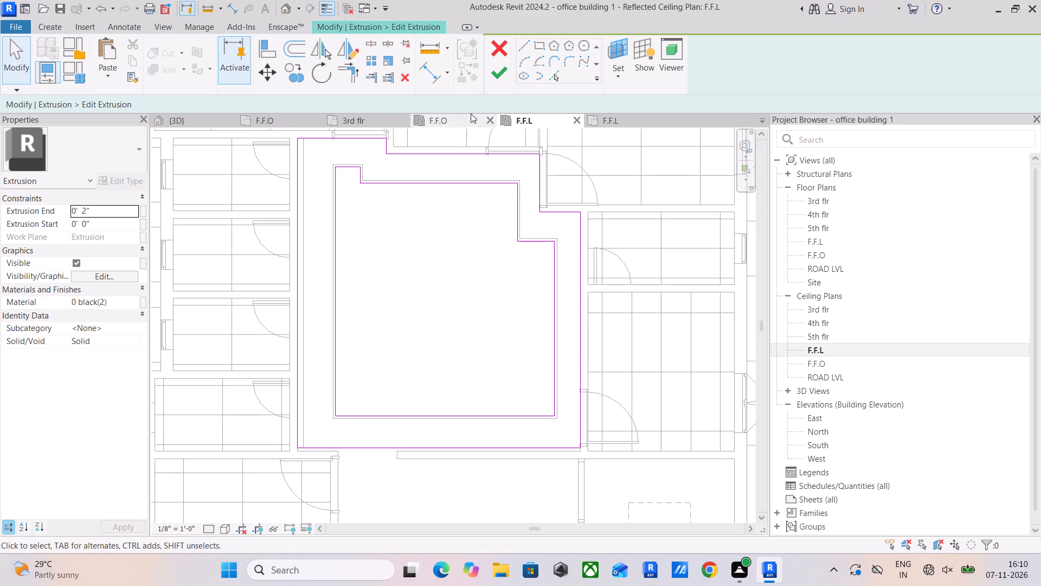
pyautogui.click(500, 75)
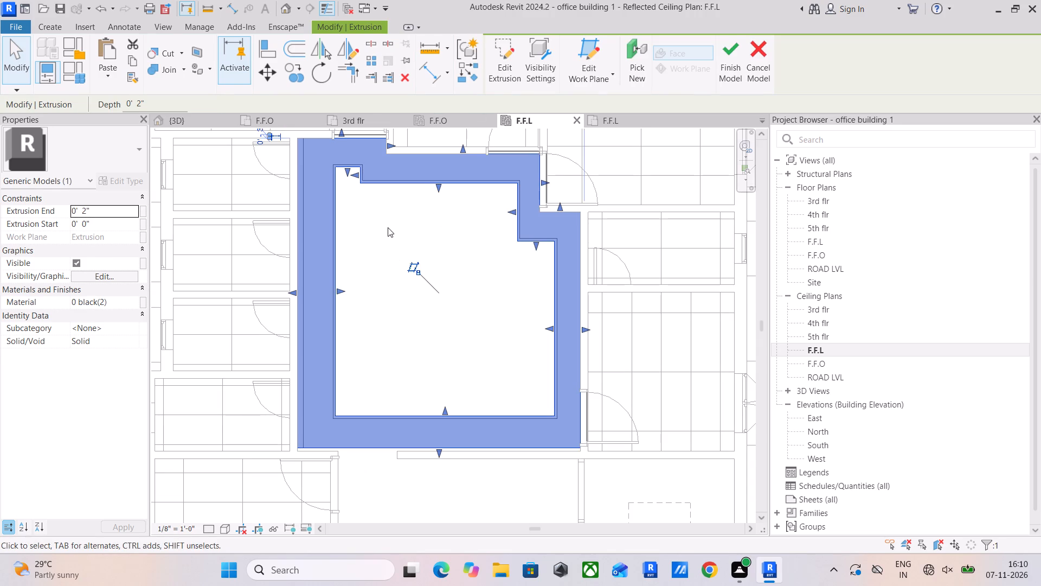
pyautogui.click(388, 227)
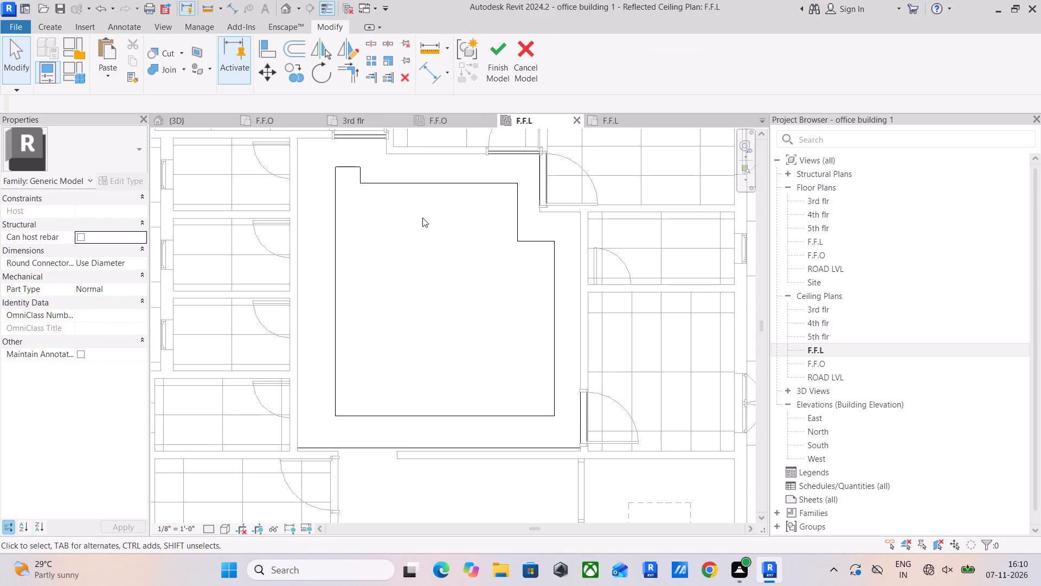
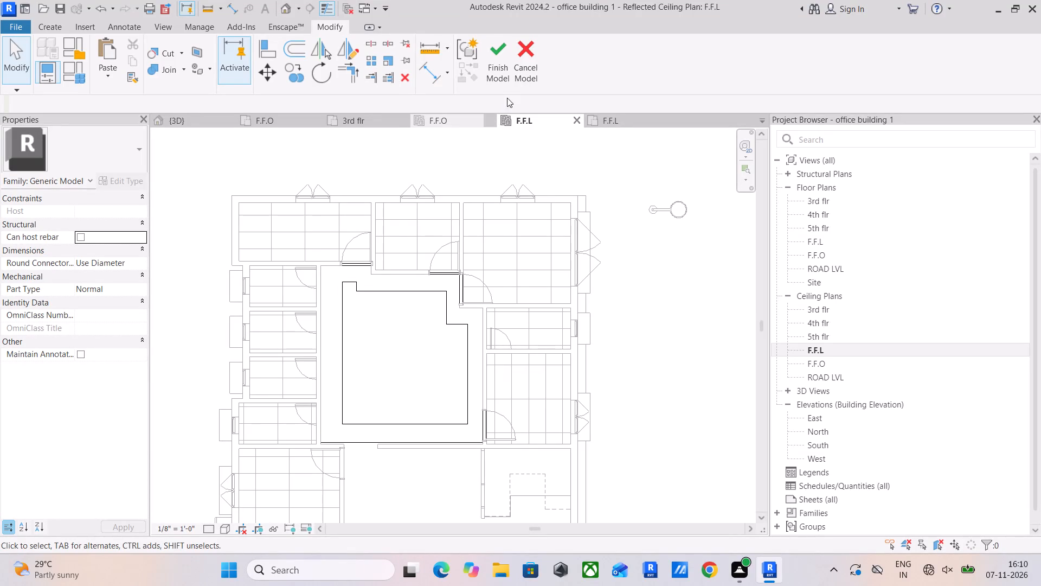
# Finish the in-place model of the central hall's ceiling border.
pyautogui.click(506, 55)
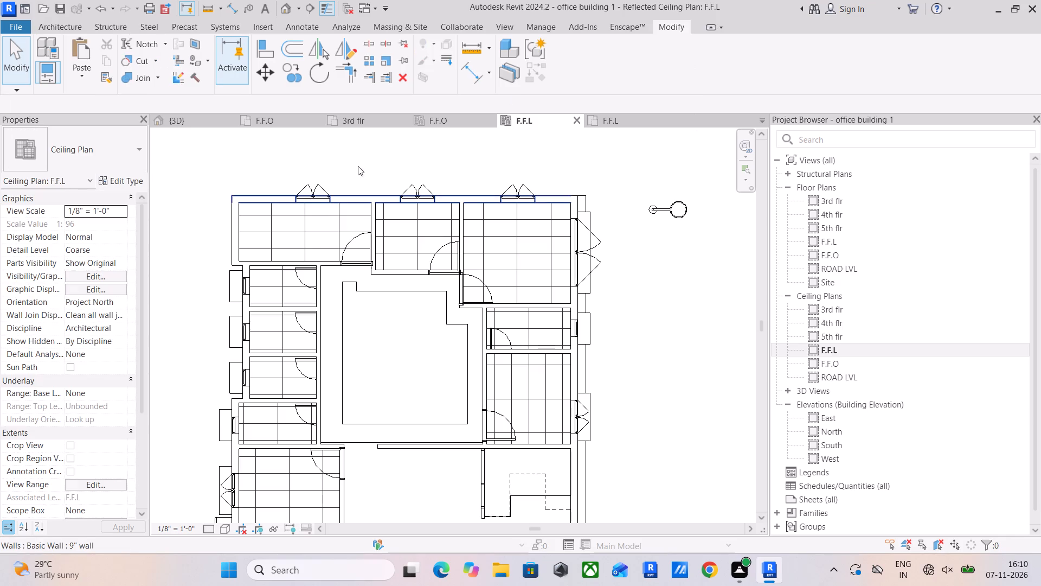
# Examine the revised ceiling border's stepped edge and its fit against the hall walls in the 3D view.
pyautogui.click(181, 117)
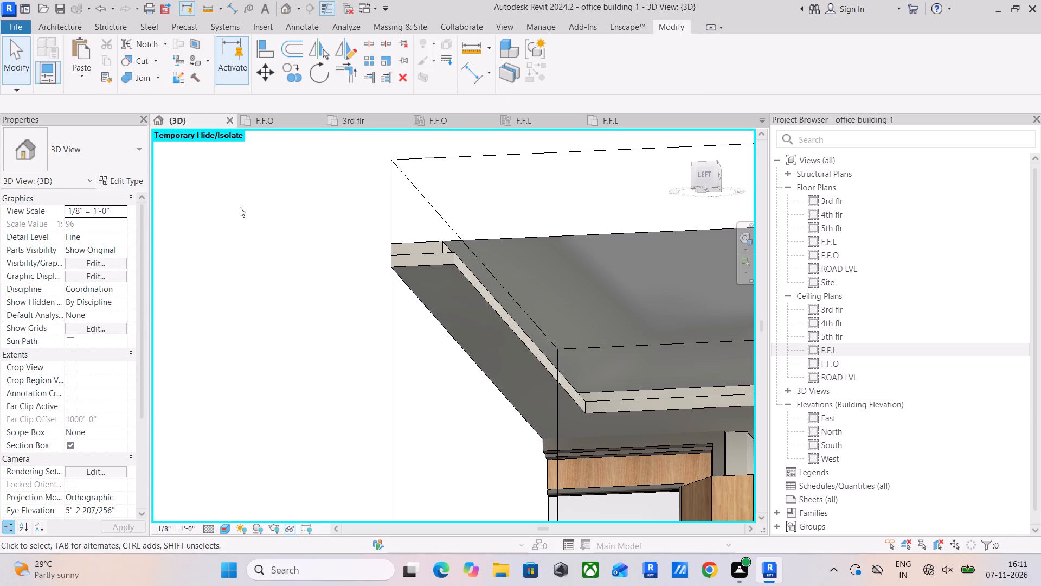
pyautogui.keyDown('shift'); pyautogui.moveTo(407, 298); pyautogui.dragTo(396, 332, button='middle'); pyautogui.keyUp('shift')
pyautogui.scroll(4, 448, 262)
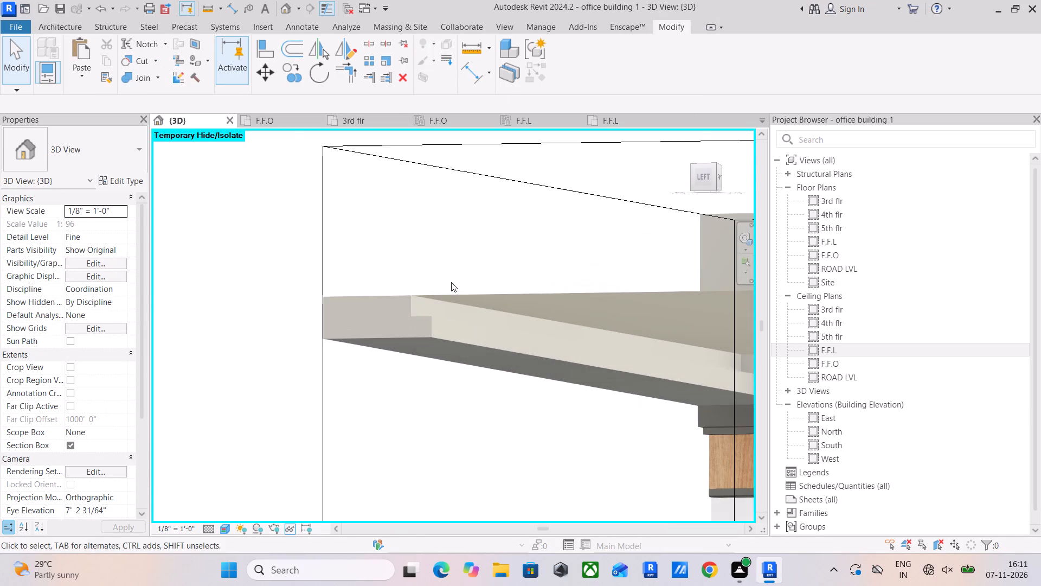
pyautogui.scroll(1, 451, 284)
pyautogui.moveTo(451, 284); pyautogui.dragTo(469, 237, button='middle')
pyautogui.scroll(-5, 395, 320)
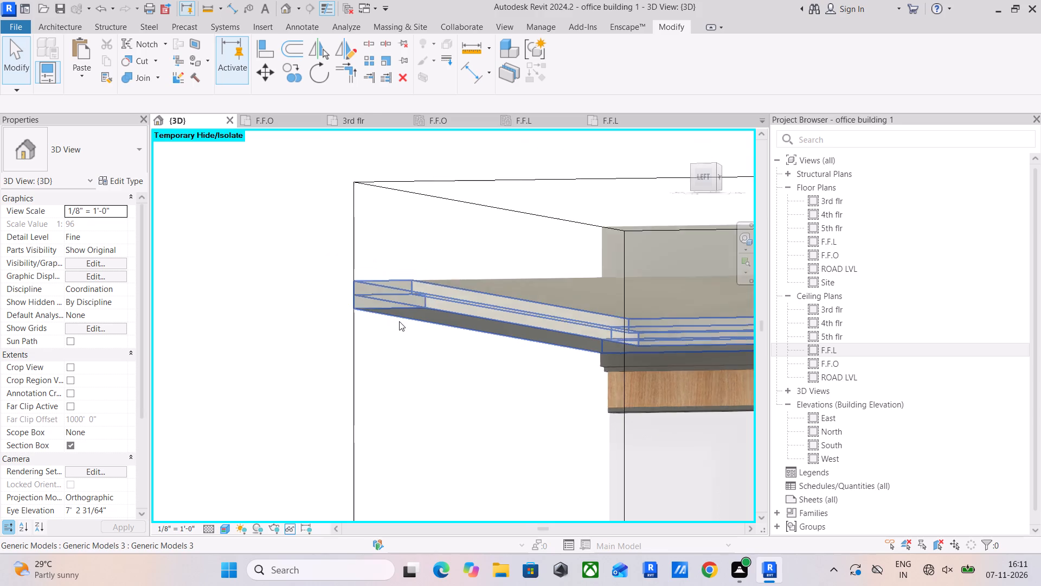
pyautogui.scroll(-1, 399, 321)
pyautogui.keyDown('shift'); pyautogui.moveTo(402, 321); pyautogui.dragTo(538, 345, button='middle'); pyautogui.keyUp('shift')
pyautogui.scroll(4, 377, 321)
pyautogui.moveTo(375, 301); pyautogui.dragTo(367, 215, button='middle')
pyautogui.scroll(-7, 370, 258)
pyautogui.moveTo(402, 309); pyautogui.dragTo(293, 269, button='middle')
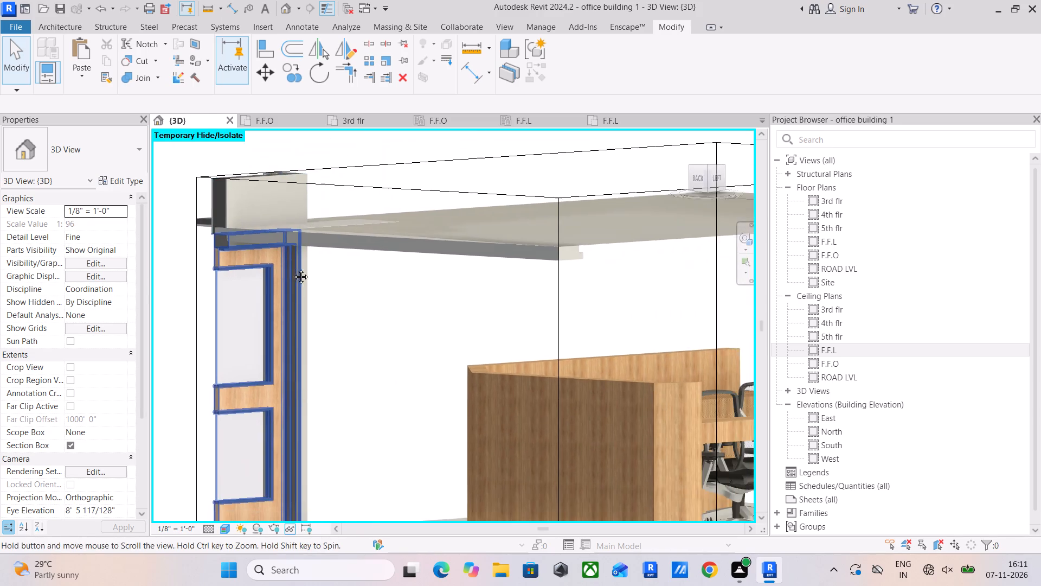
pyautogui.moveTo(293, 269); pyautogui.dragTo(292, 262, button='middle')
pyautogui.scroll(-8, 326, 264)
pyautogui.scroll(-3, 391, 299)
pyautogui.moveTo(397, 298); pyautogui.dragTo(367, 326, button='middle')
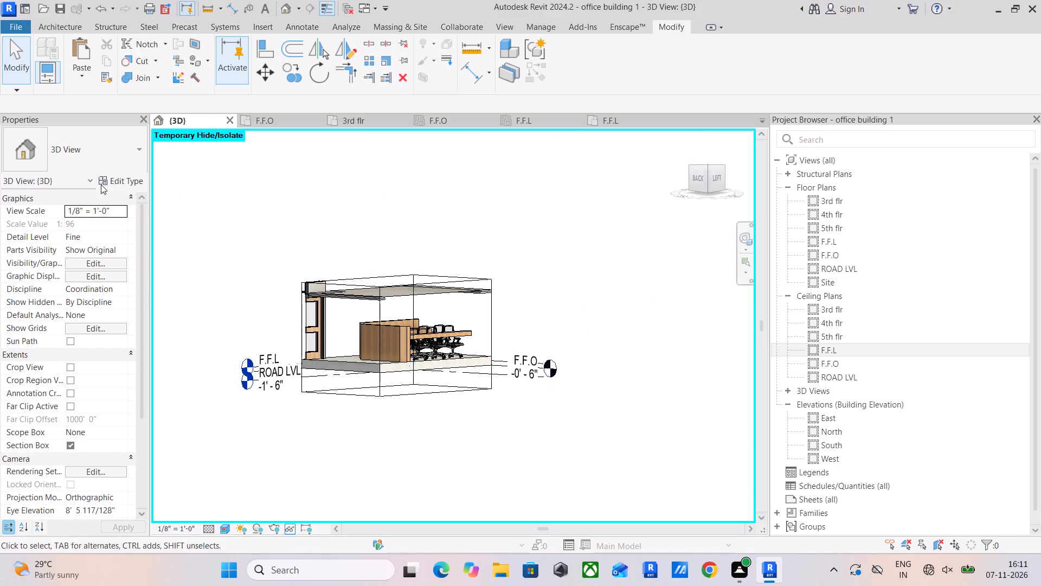
# Extend the 3D view's section box outwards on several sides to take in more of the central hall.
pyautogui.click(376, 322)
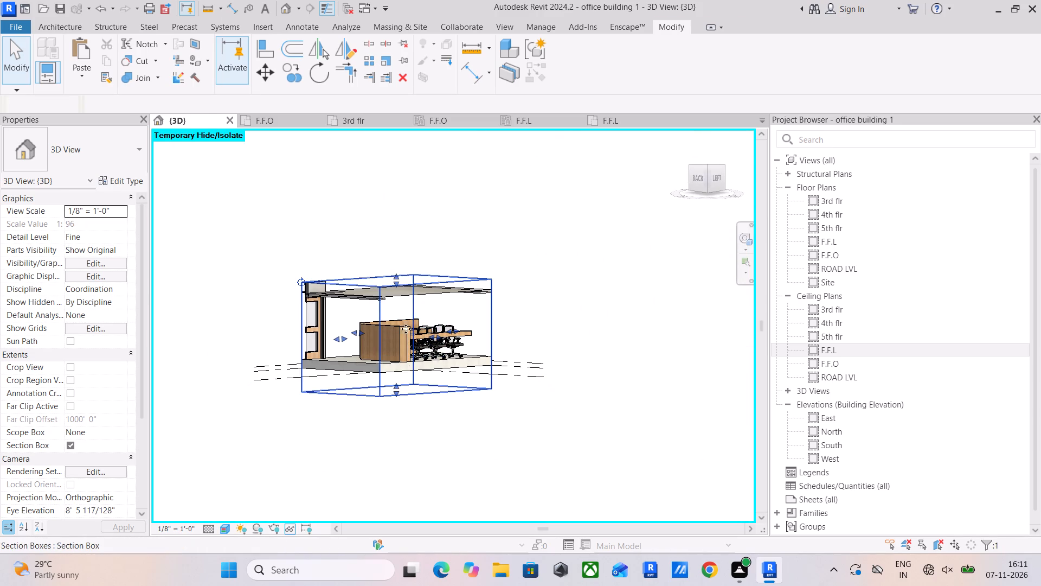
pyautogui.keyDown('shift'); pyautogui.moveTo(433, 349); pyautogui.dragTo(495, 367, button='middle'); pyautogui.keyUp('shift')
pyautogui.scroll(5, 403, 343)
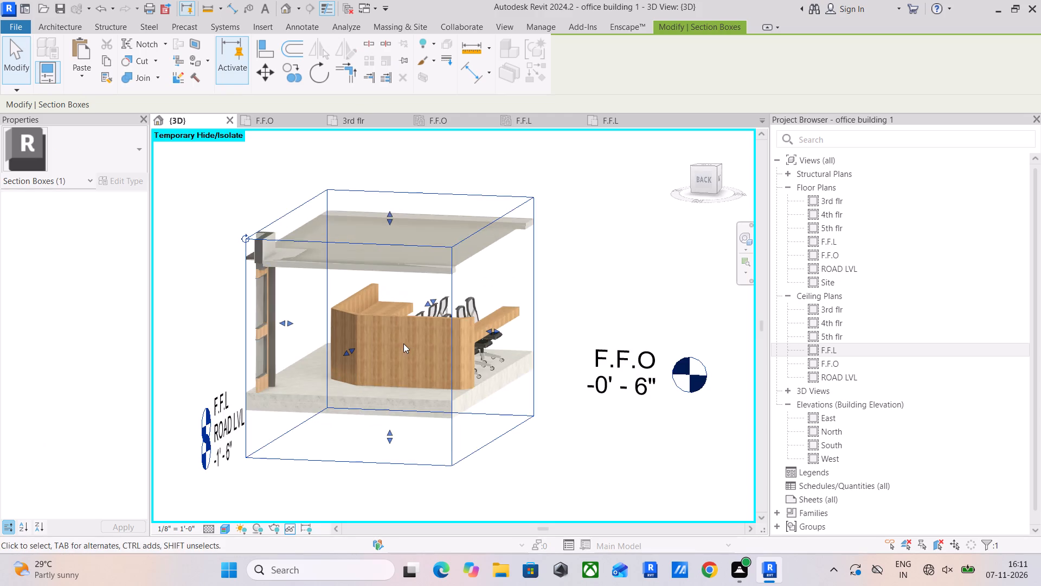
pyautogui.moveTo(495, 332); pyautogui.dragTo(639, 355)
pyautogui.moveTo(638, 356); pyautogui.dragTo(597, 358, button='middle')
pyautogui.keyDown('shift'); pyautogui.moveTo(571, 362); pyautogui.dragTo(689, 337, button='middle'); pyautogui.keyUp('shift')
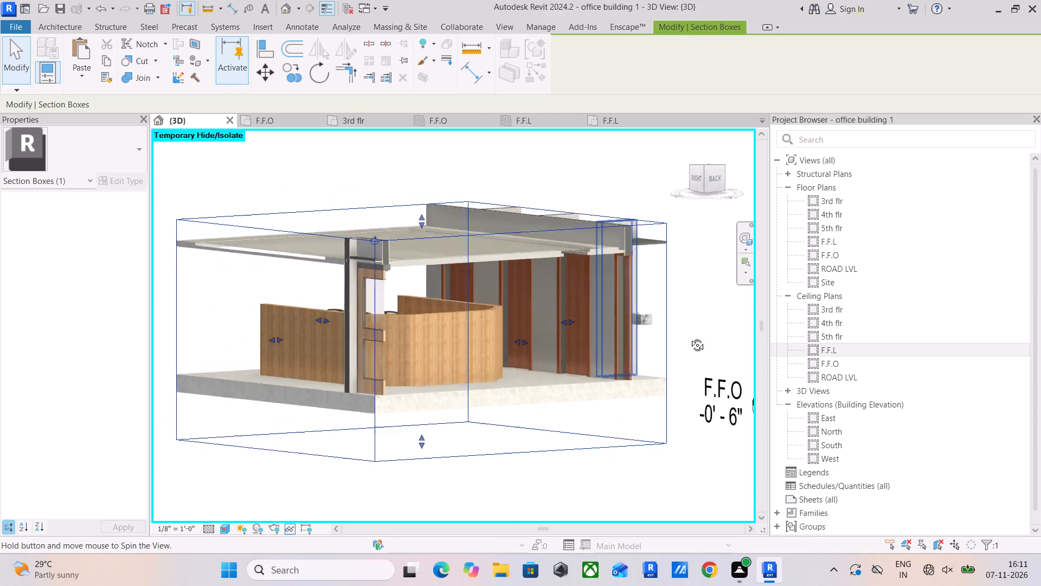
pyautogui.keyDown('shift'); pyautogui.moveTo(689, 337); pyautogui.dragTo(777, 305, button='middle'); pyautogui.keyUp('shift')
pyautogui.moveTo(584, 325); pyautogui.dragTo(631, 329)
pyautogui.keyDown('shift'); pyautogui.moveTo(578, 339); pyautogui.dragTo(692, 359, button='middle'); pyautogui.keyUp('shift')
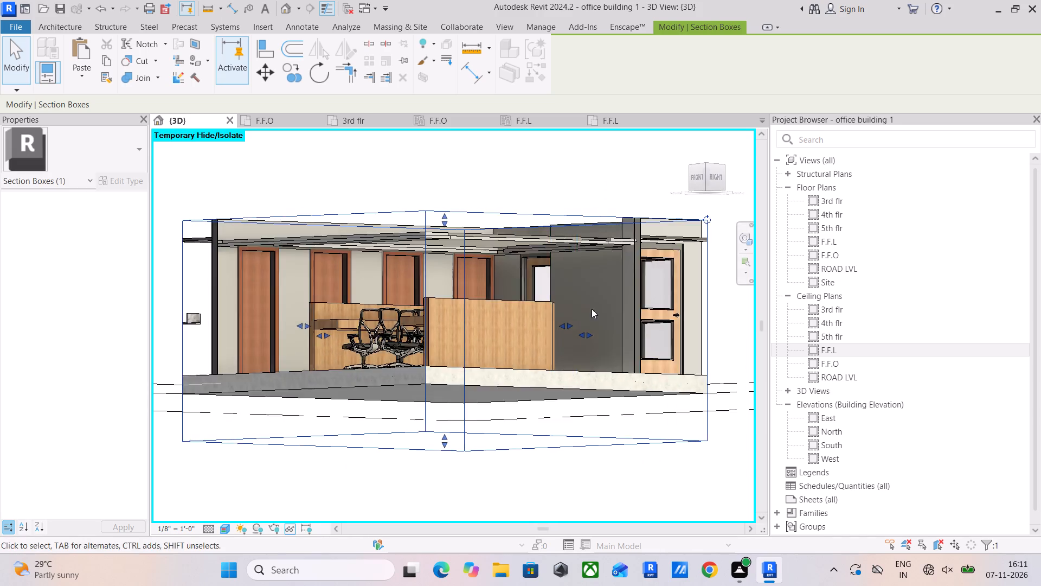
pyautogui.scroll(5, 511, 261)
pyautogui.keyDown('shift'); pyautogui.moveTo(507, 258); pyautogui.dragTo(494, 230, button='middle'); pyautogui.keyUp('shift')
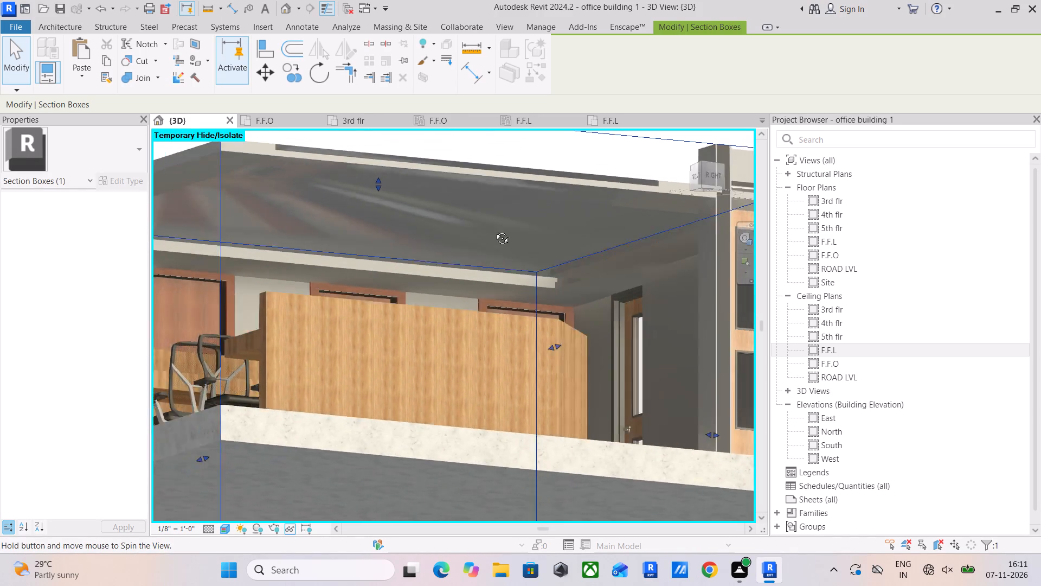
pyautogui.keyDown('shift'); pyautogui.moveTo(494, 230); pyautogui.dragTo(365, 246, button='middle'); pyautogui.keyUp('shift')
pyautogui.moveTo(365, 246); pyautogui.dragTo(467, 247, button='middle')
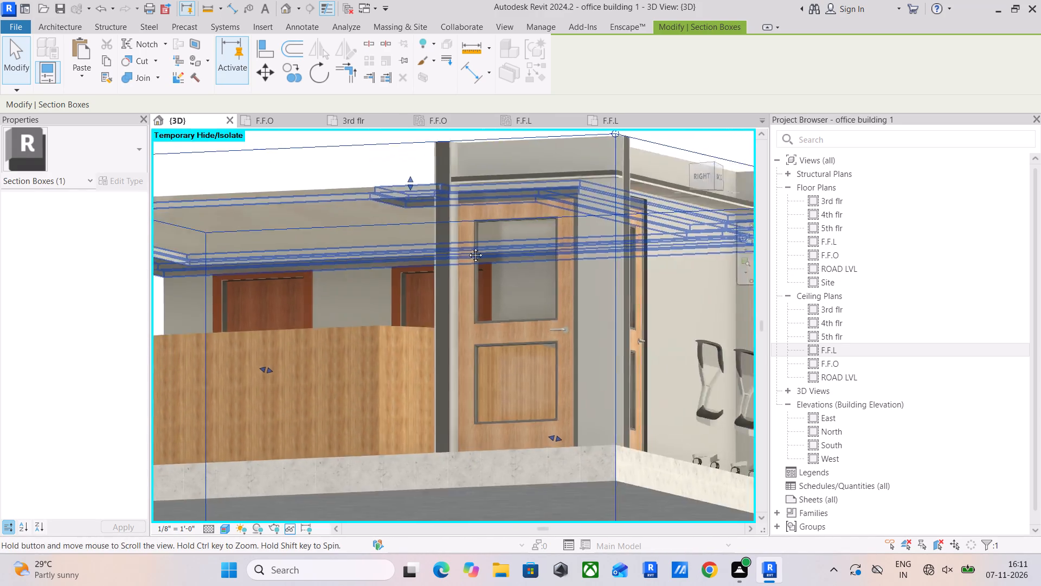
pyautogui.moveTo(467, 247); pyautogui.dragTo(706, 239, button='middle')
pyautogui.scroll(-4, 690, 252)
pyautogui.keyDown('shift'); pyautogui.moveTo(567, 300); pyautogui.dragTo(661, 329, button='middle'); pyautogui.keyUp('shift')
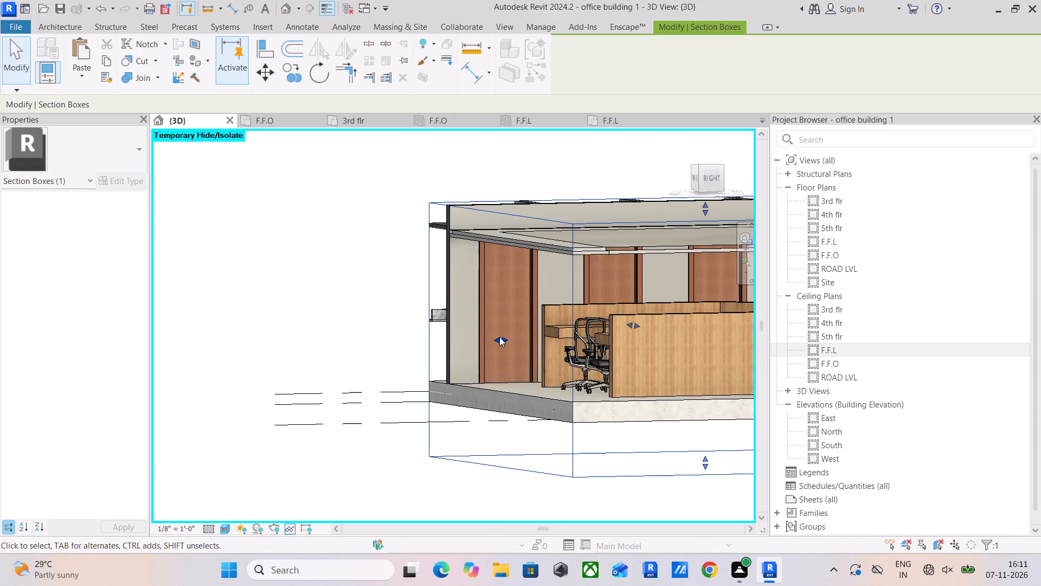
pyautogui.moveTo(499, 337); pyautogui.dragTo(493, 339)
# Inspect the ceiling border's underside and corner profile within the enlarged section box.
pyautogui.keyDown('shift'); pyautogui.moveTo(522, 348); pyautogui.dragTo(467, 327, button='middle'); pyautogui.keyUp('shift')
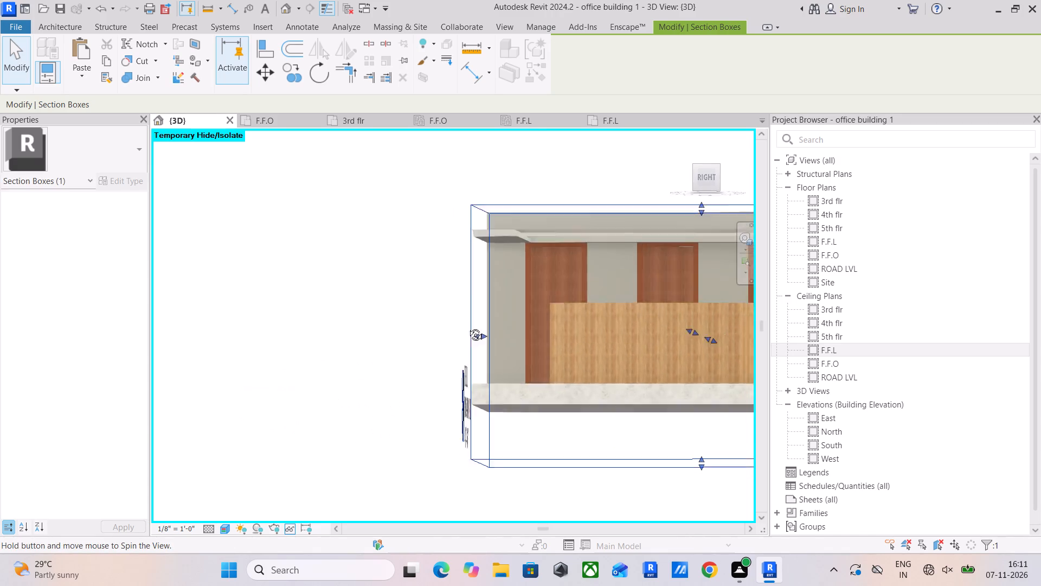
pyautogui.keyDown('shift'); pyautogui.moveTo(467, 327); pyautogui.dragTo(439, 305, button='middle'); pyautogui.keyUp('shift')
pyautogui.scroll(5, 516, 206)
pyautogui.scroll(3, 432, 222)
pyautogui.scroll(-2, 448, 241)
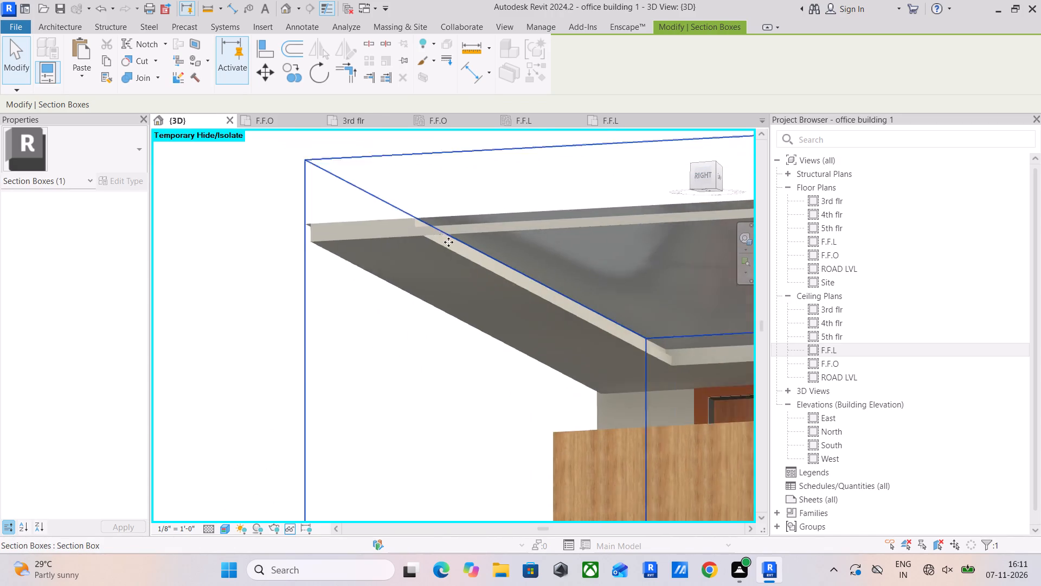
pyautogui.scroll(-8, 448, 242)
pyautogui.keyDown('shift'); pyautogui.moveTo(480, 255); pyautogui.dragTo(656, 302, button='middle'); pyautogui.keyUp('shift')
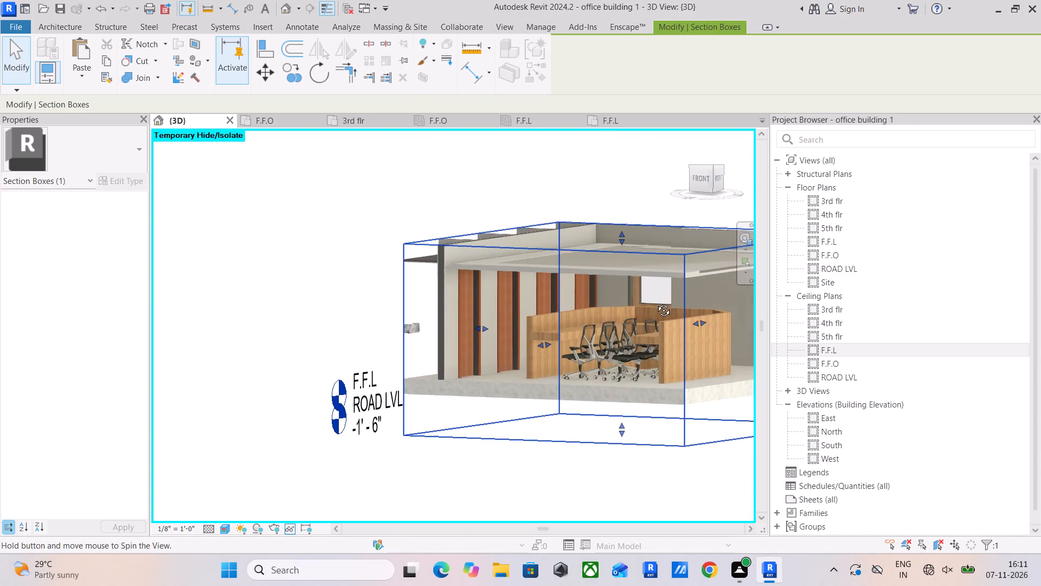
pyautogui.keyDown('shift'); pyautogui.moveTo(656, 302); pyautogui.dragTo(655, 303, button='middle'); pyautogui.keyUp('shift')
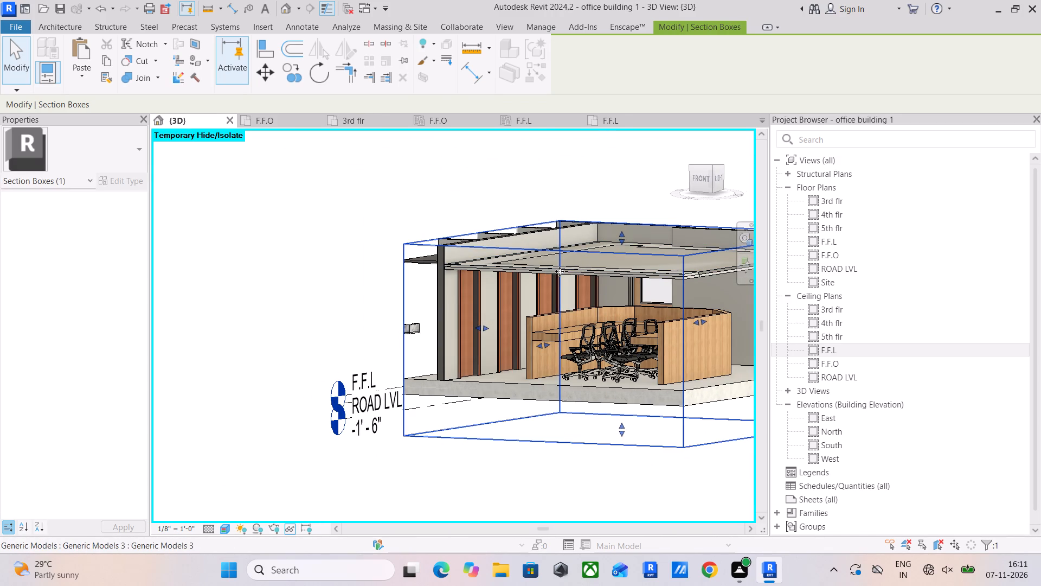
# Temporarily hide the border model and set the hall's Generic basic ceiling height offset from F.F.L to 9'.
pyautogui.click(585, 267)
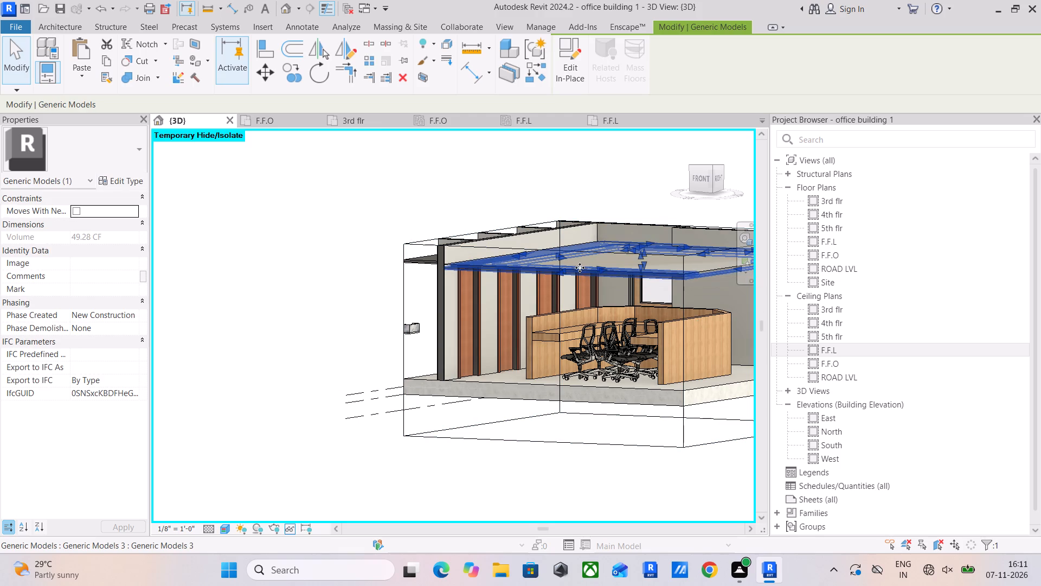
pyautogui.click(574, 258)
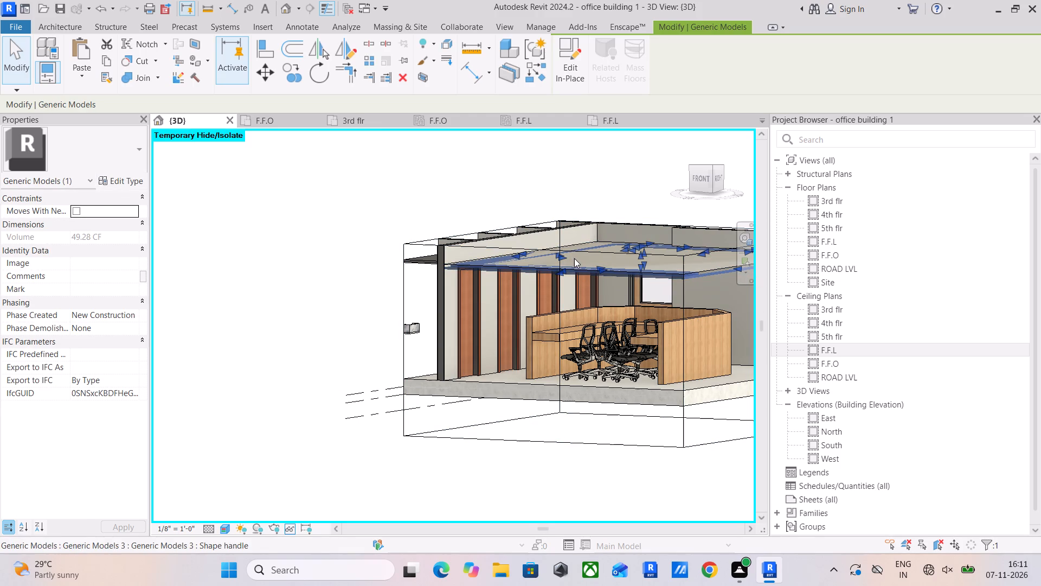
pyautogui.keyDown('shift'); pyautogui.moveTo(606, 269); pyautogui.dragTo(609, 300, button='middle'); pyautogui.keyUp('shift')
pyautogui.scroll(5, 566, 244)
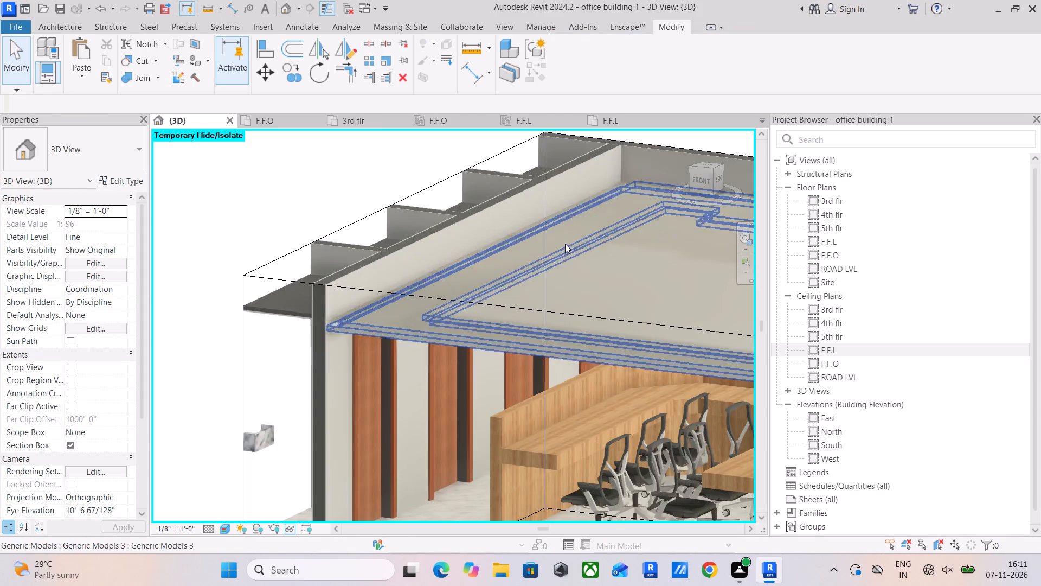
pyautogui.click(581, 334)
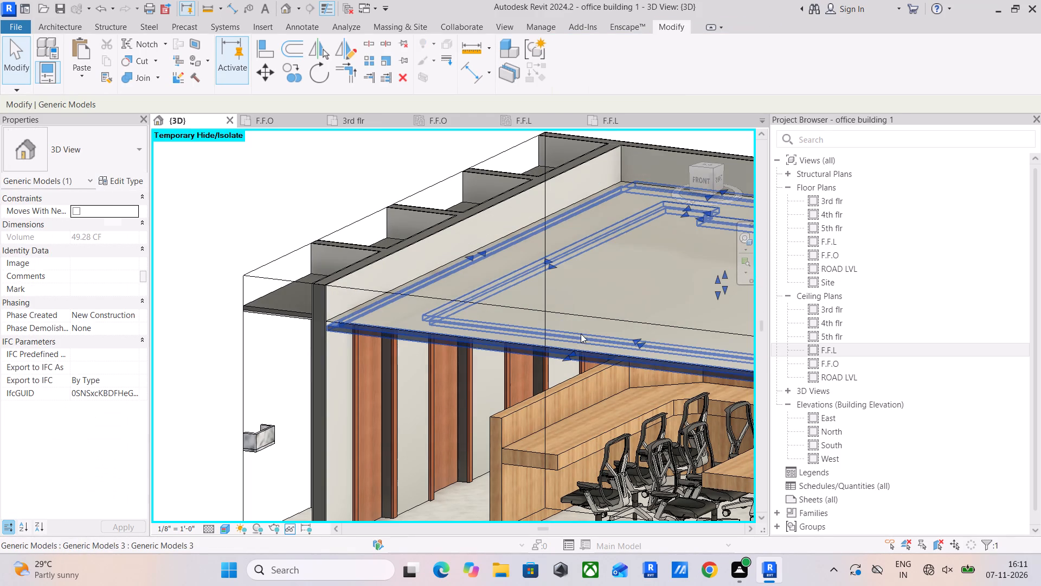
pyautogui.write('hh')
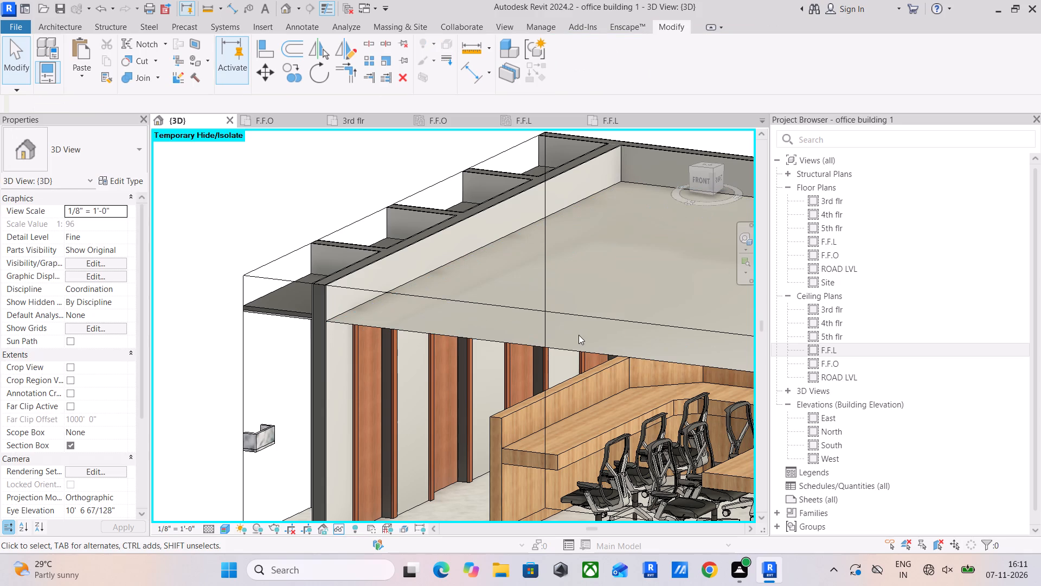
pyautogui.click(573, 347)
pyautogui.click(114, 225)
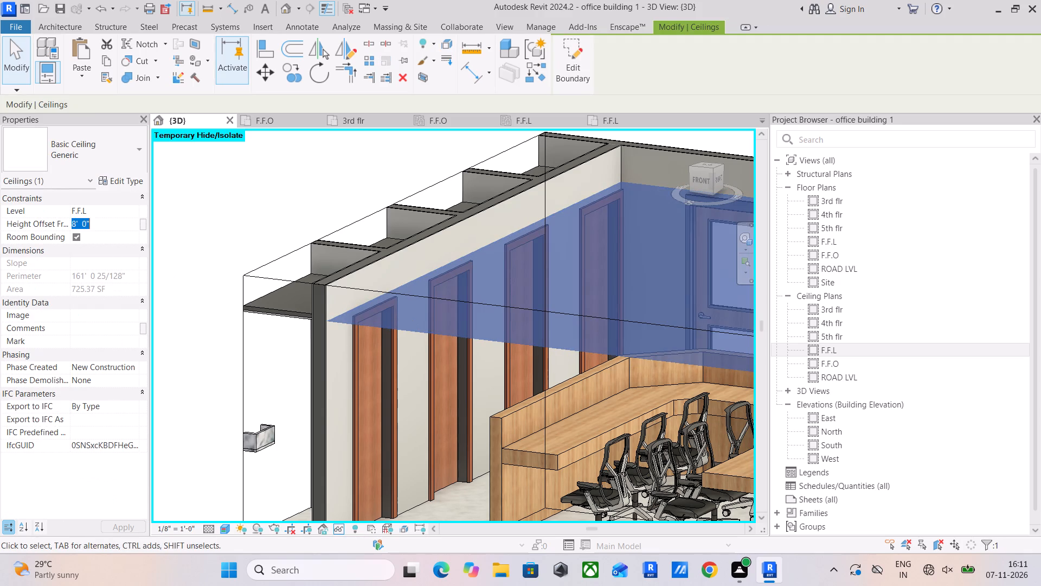
pyautogui.write("9'")
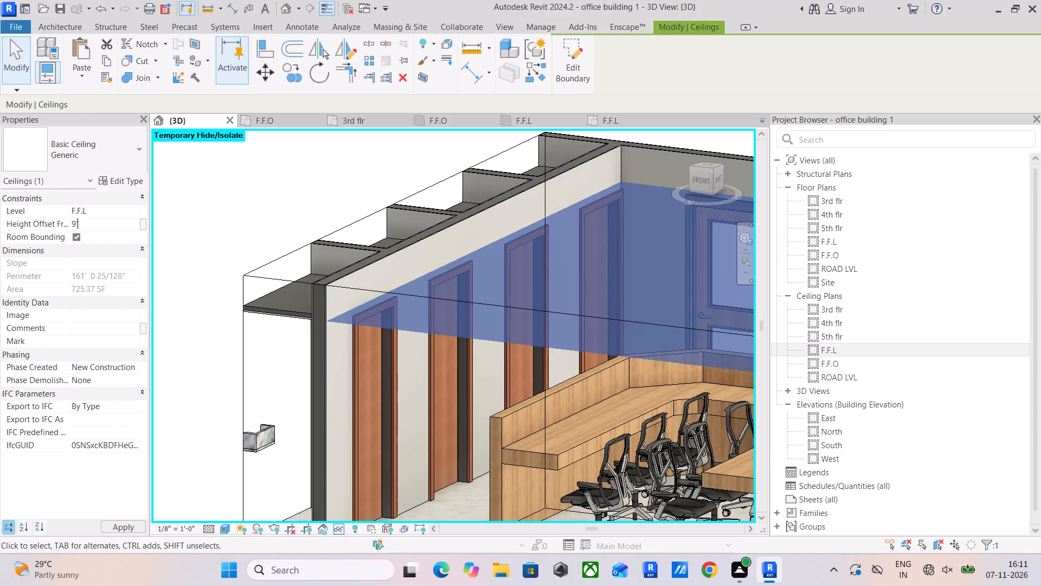
pyautogui.press('Return')
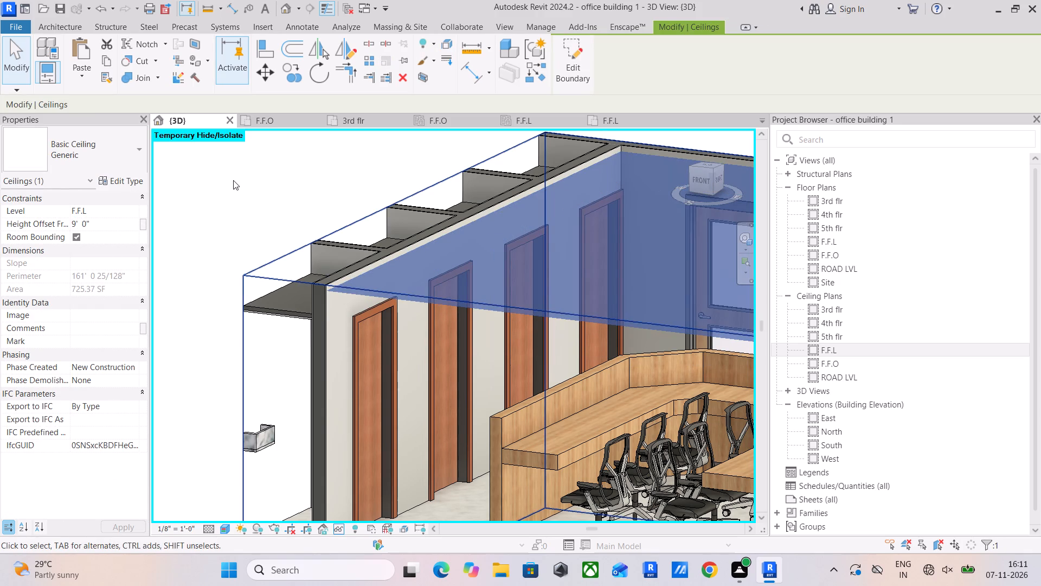
pyautogui.click(233, 180)
# Reset the temporary hide/isolate in the 3D view.
pyautogui.press('h')
pyautogui.press('r')
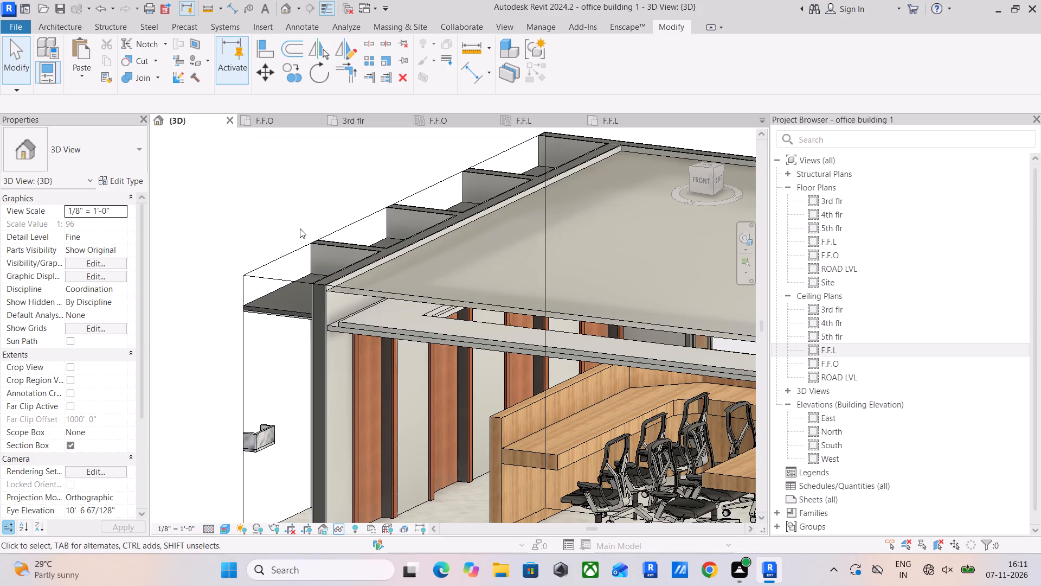
# Open the ceiling border for in-place editing and finish the model to update it to the raised ceiling.
pyautogui.click(387, 334)
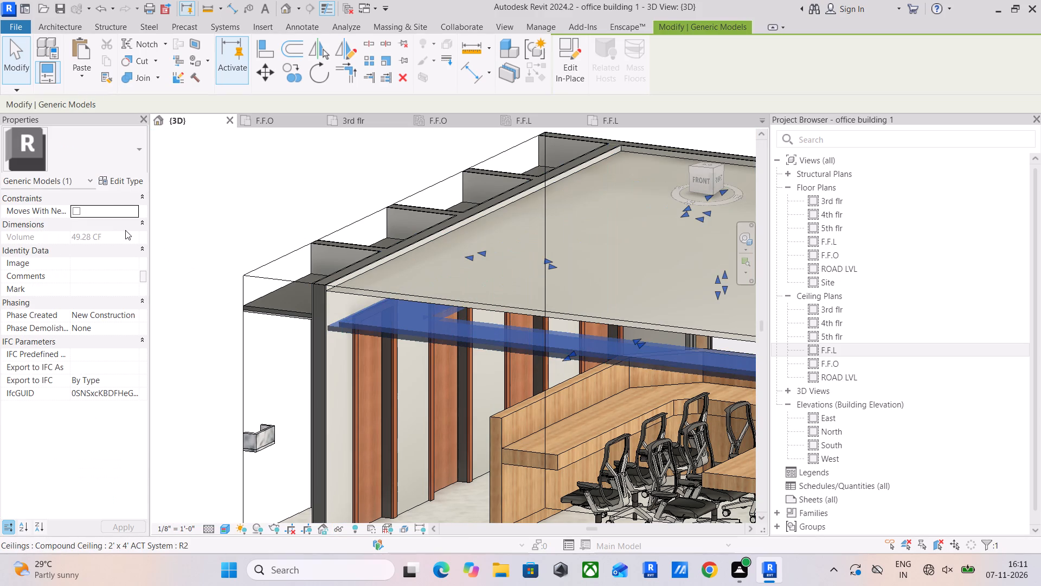
pyautogui.click(569, 63)
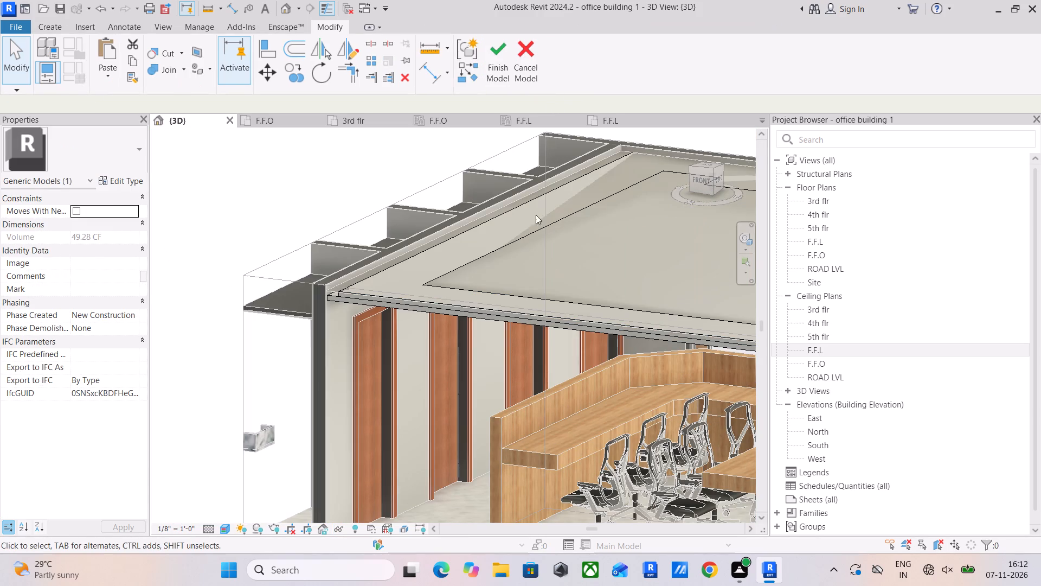
pyautogui.click(243, 162)
pyautogui.click(490, 57)
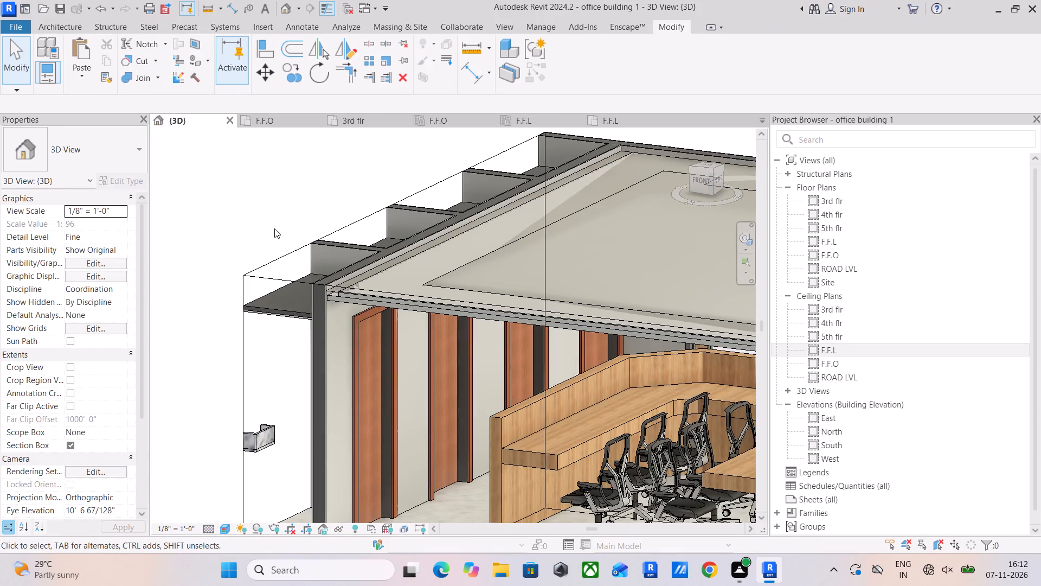
# Examine the raised ceiling and its border from below and from outside the section box.
pyautogui.scroll(-3, 277, 213)
pyautogui.keyDown('shift'); pyautogui.moveTo(285, 218); pyautogui.dragTo(310, 177, button='middle'); pyautogui.keyUp('shift')
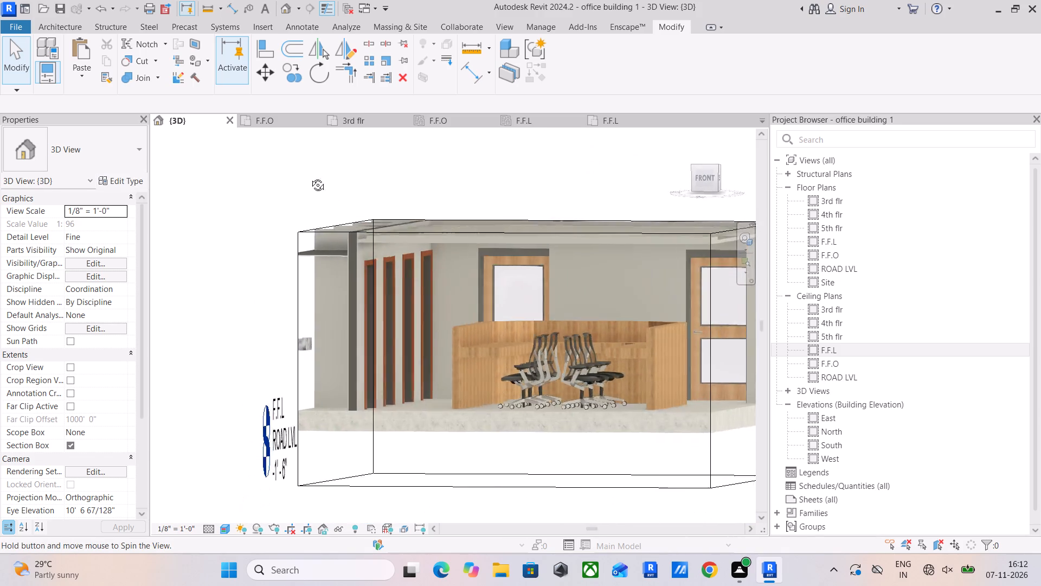
pyautogui.keyDown('shift'); pyautogui.moveTo(310, 177); pyautogui.dragTo(277, 176, button='middle'); pyautogui.keyUp('shift')
pyautogui.scroll(5, 333, 250)
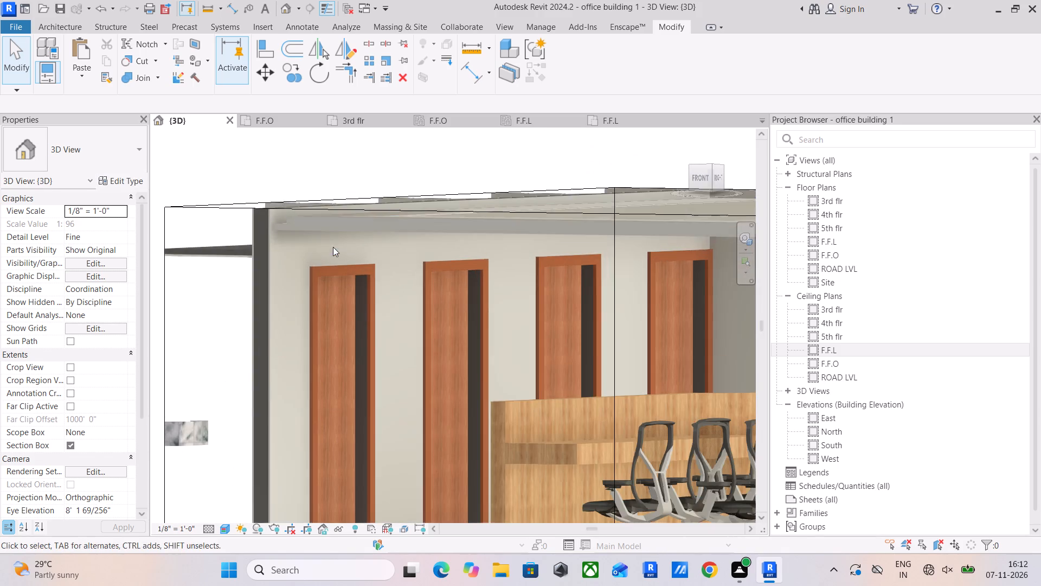
pyautogui.keyDown('shift'); pyautogui.scroll(1, 288, 202); pyautogui.keyUp('shift')
pyautogui.keyDown('shift'); pyautogui.moveTo(288, 202); pyautogui.dragTo(320, 201, button='middle'); pyautogui.keyUp('shift')
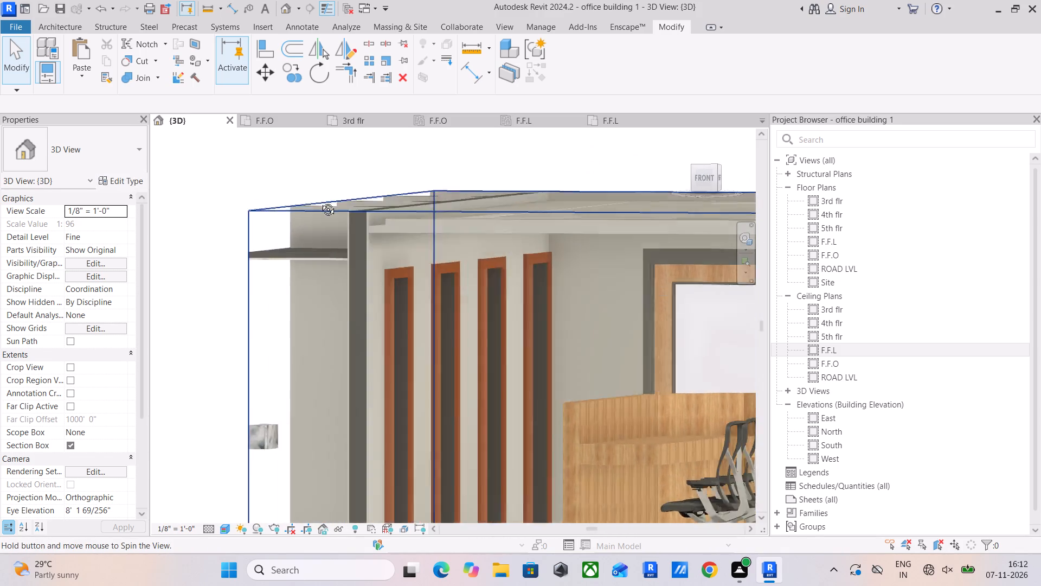
pyautogui.keyDown('shift'); pyautogui.moveTo(320, 201); pyautogui.dragTo(78, 166, button='middle'); pyautogui.keyUp('shift')
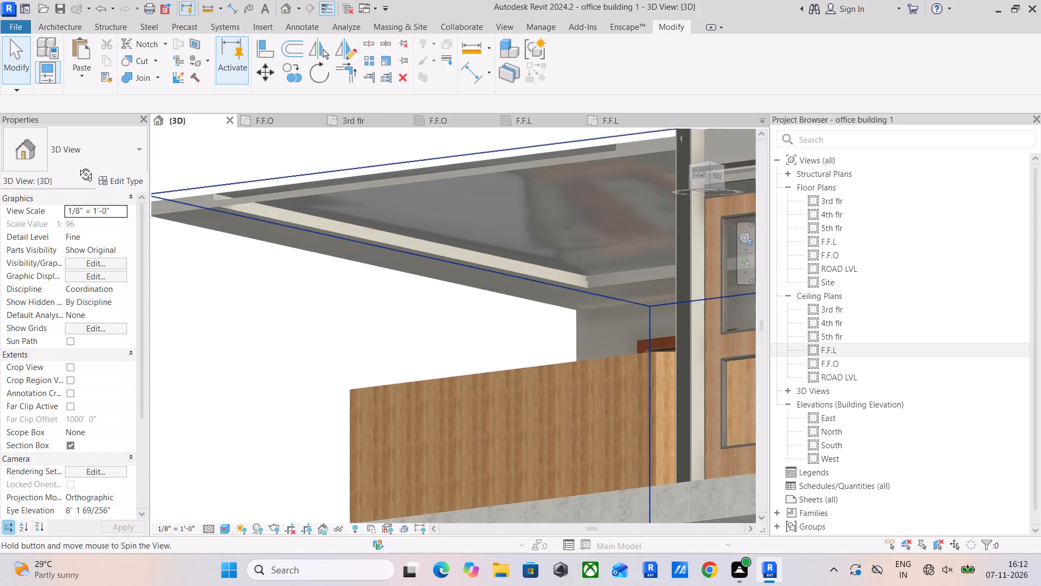
pyautogui.keyDown('shift'); pyautogui.moveTo(78, 166); pyautogui.dragTo(124, 173, button='middle'); pyautogui.keyUp('shift')
pyautogui.scroll(-8, 249, 241)
pyautogui.keyDown('shift'); pyautogui.moveTo(318, 257); pyautogui.dragTo(462, 317, button='middle'); pyautogui.keyUp('shift')
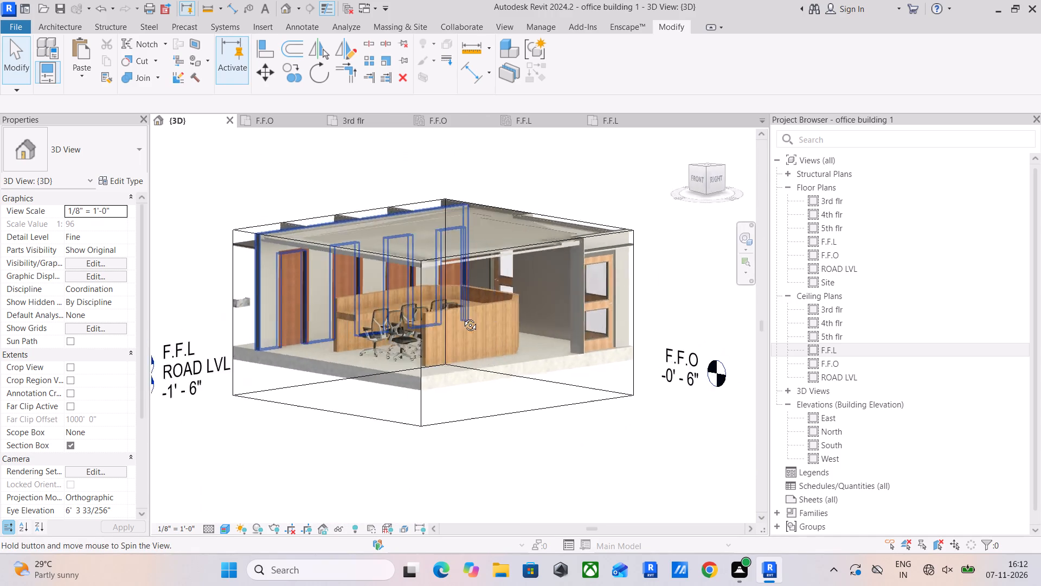
pyautogui.keyDown('shift'); pyautogui.moveTo(462, 317); pyautogui.dragTo(497, 335, button='middle'); pyautogui.keyUp('shift')
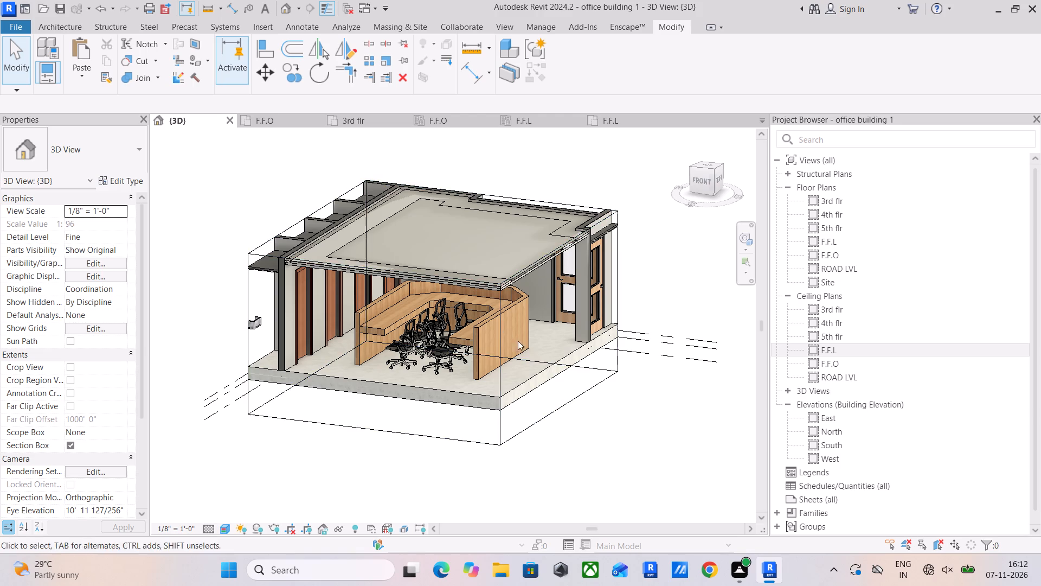
pyautogui.scroll(-3, 615, 337)
pyautogui.moveTo(625, 343); pyautogui.dragTo(582, 277, button='middle')
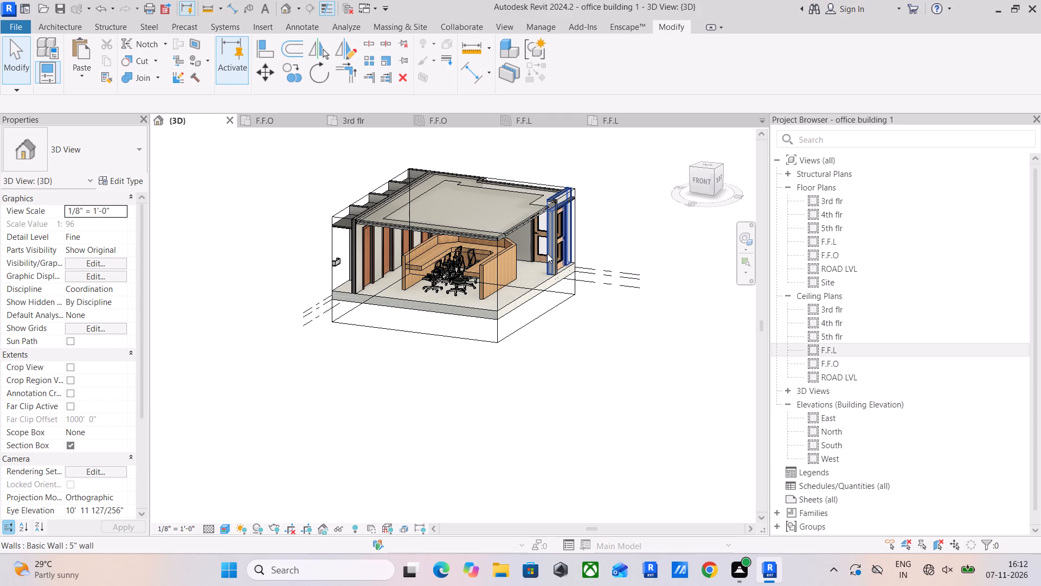
pyautogui.scroll(-2, 523, 298)
pyautogui.moveTo(522, 301); pyautogui.dragTo(522, 321, button='middle')
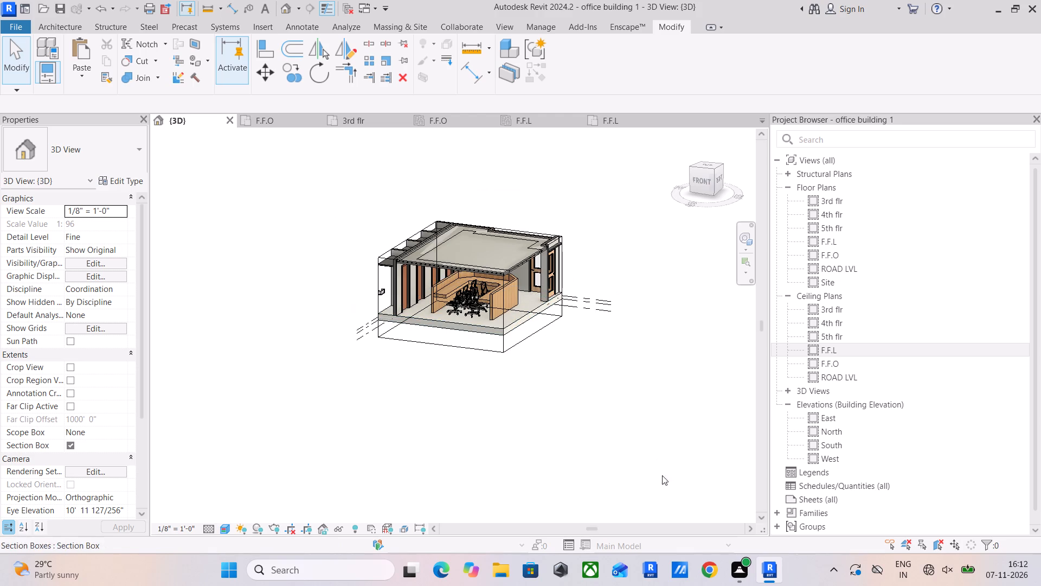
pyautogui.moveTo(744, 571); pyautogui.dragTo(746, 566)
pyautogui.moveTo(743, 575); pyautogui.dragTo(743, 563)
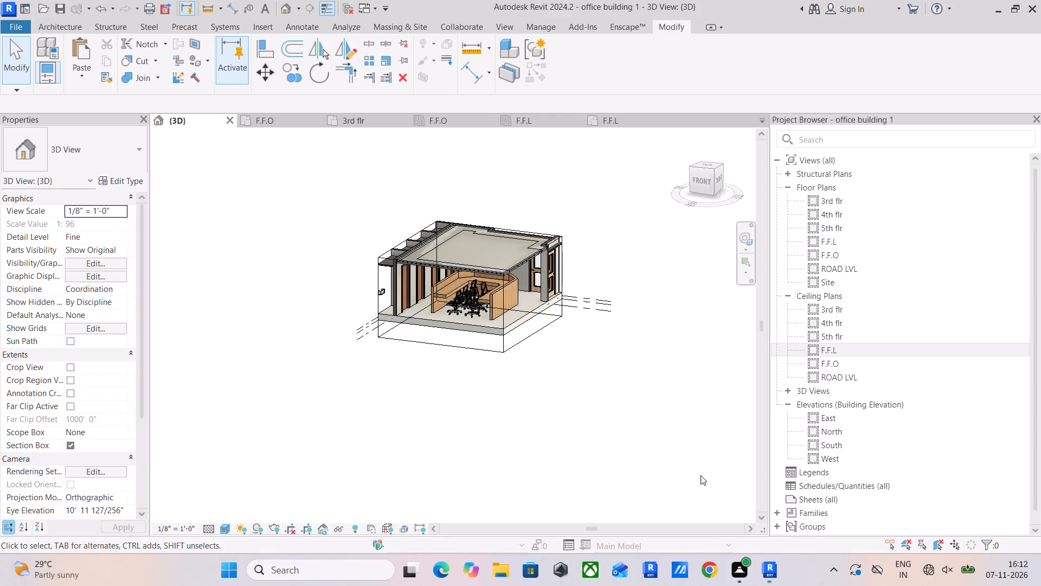
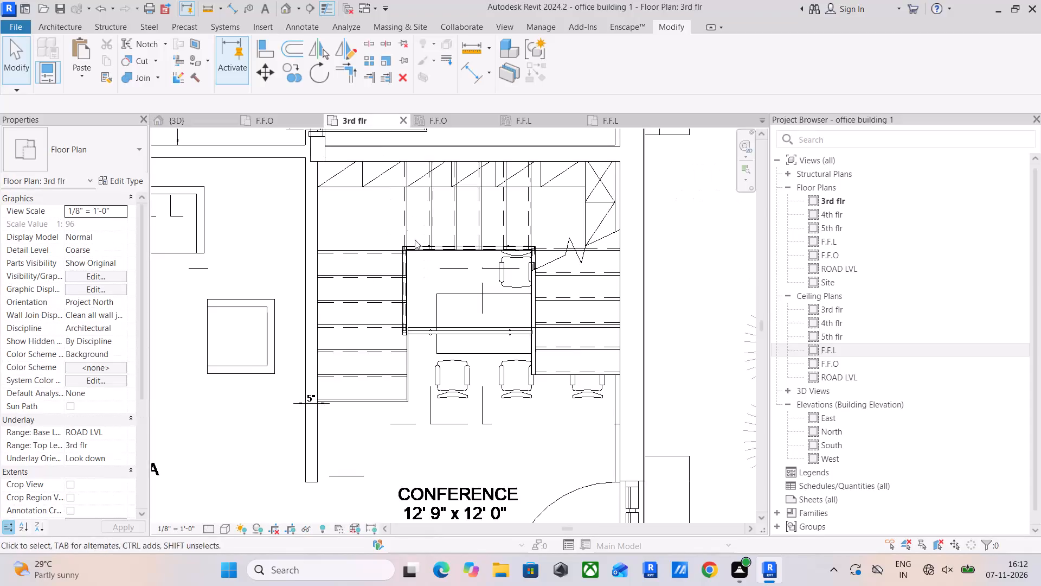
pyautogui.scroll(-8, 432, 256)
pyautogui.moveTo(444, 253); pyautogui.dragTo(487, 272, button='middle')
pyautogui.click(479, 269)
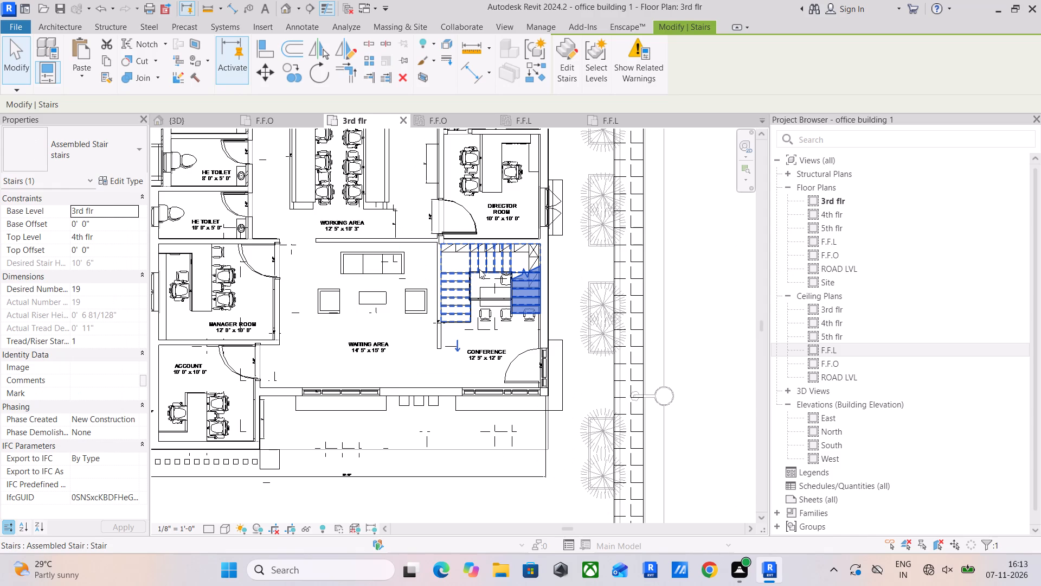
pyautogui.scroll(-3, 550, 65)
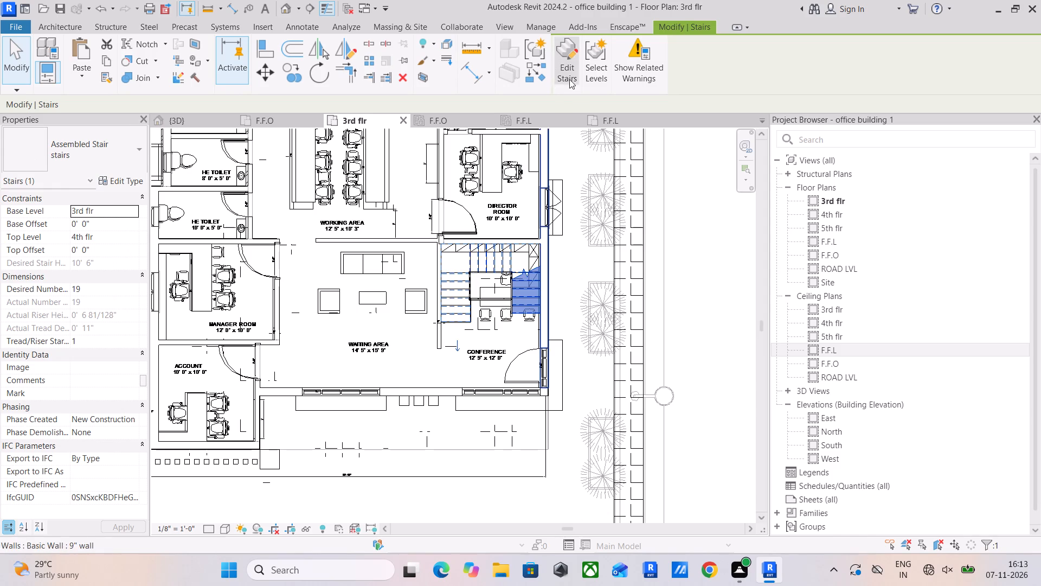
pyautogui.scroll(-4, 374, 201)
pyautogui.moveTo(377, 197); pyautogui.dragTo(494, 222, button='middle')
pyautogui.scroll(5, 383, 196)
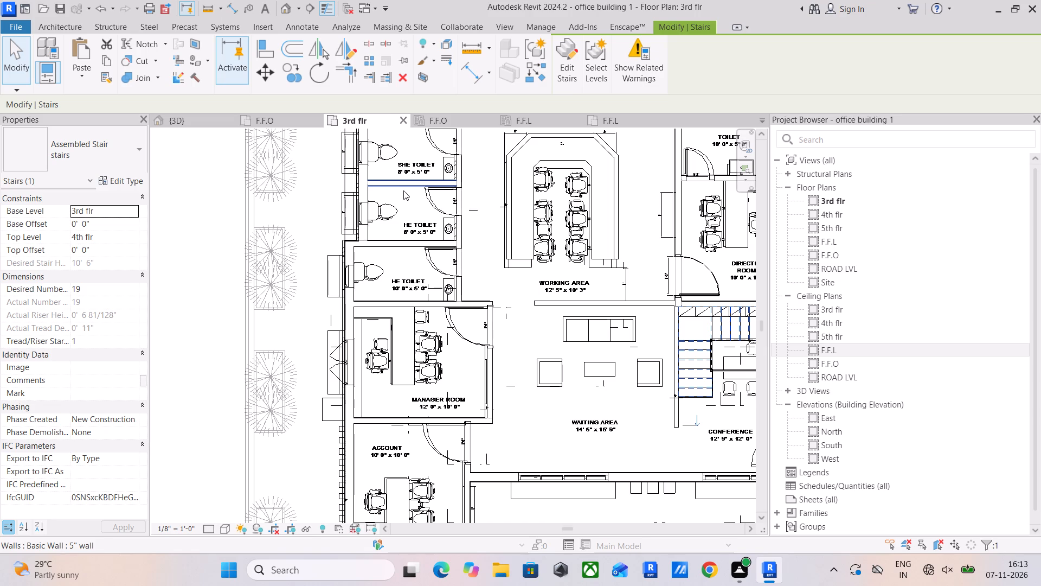
# Close the F.F.O reflected ceiling plan view.
pyautogui.click(428, 128)
pyautogui.scroll(-5, 453, 125)
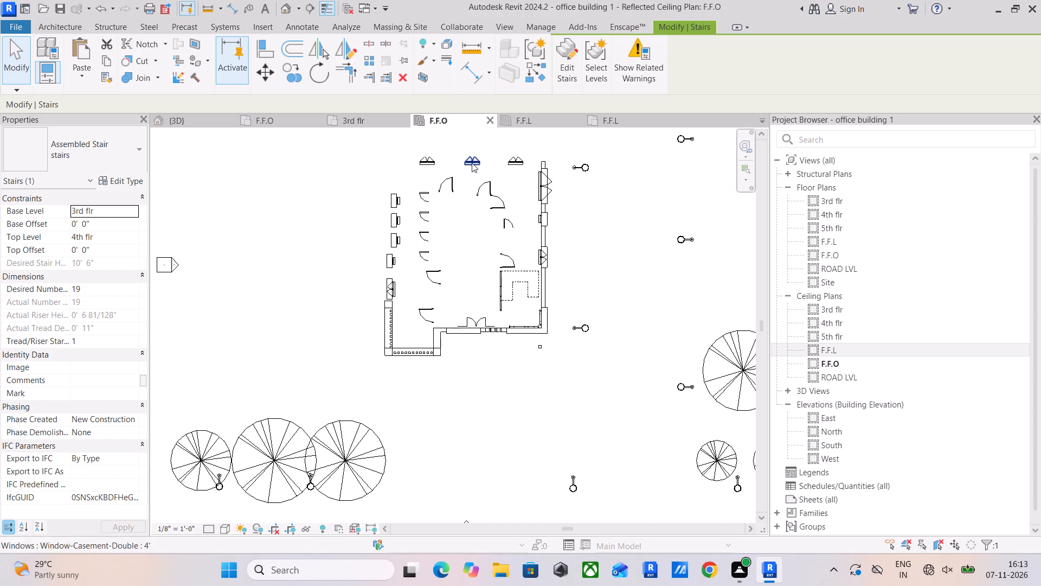
pyautogui.click(490, 123)
pyautogui.scroll(-4, 412, 276)
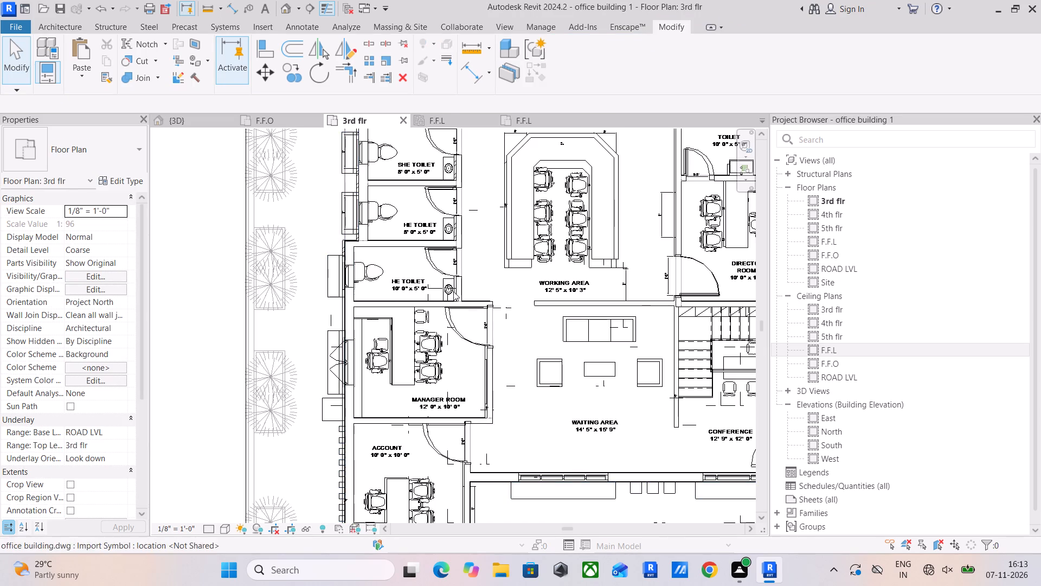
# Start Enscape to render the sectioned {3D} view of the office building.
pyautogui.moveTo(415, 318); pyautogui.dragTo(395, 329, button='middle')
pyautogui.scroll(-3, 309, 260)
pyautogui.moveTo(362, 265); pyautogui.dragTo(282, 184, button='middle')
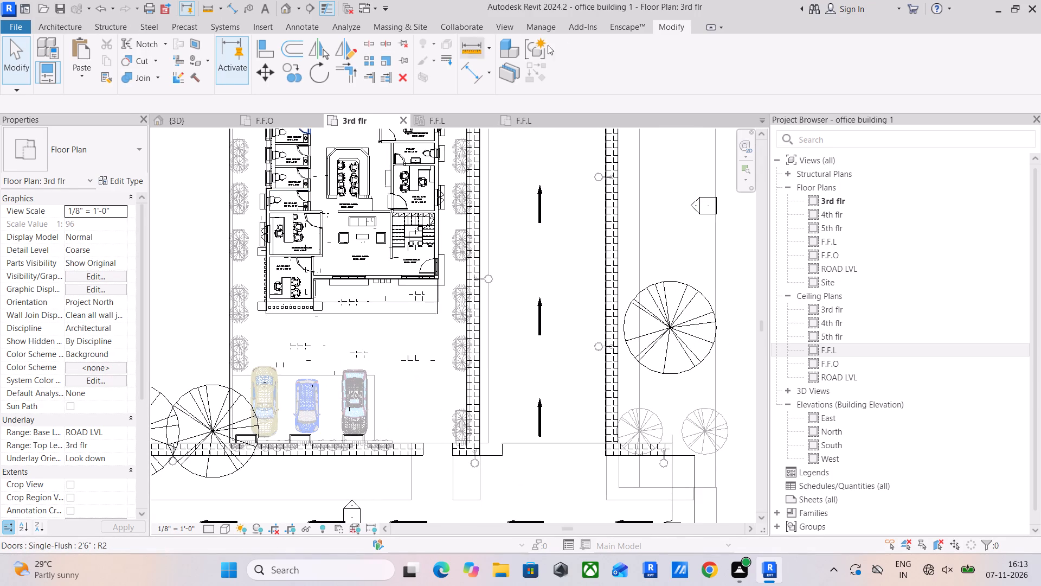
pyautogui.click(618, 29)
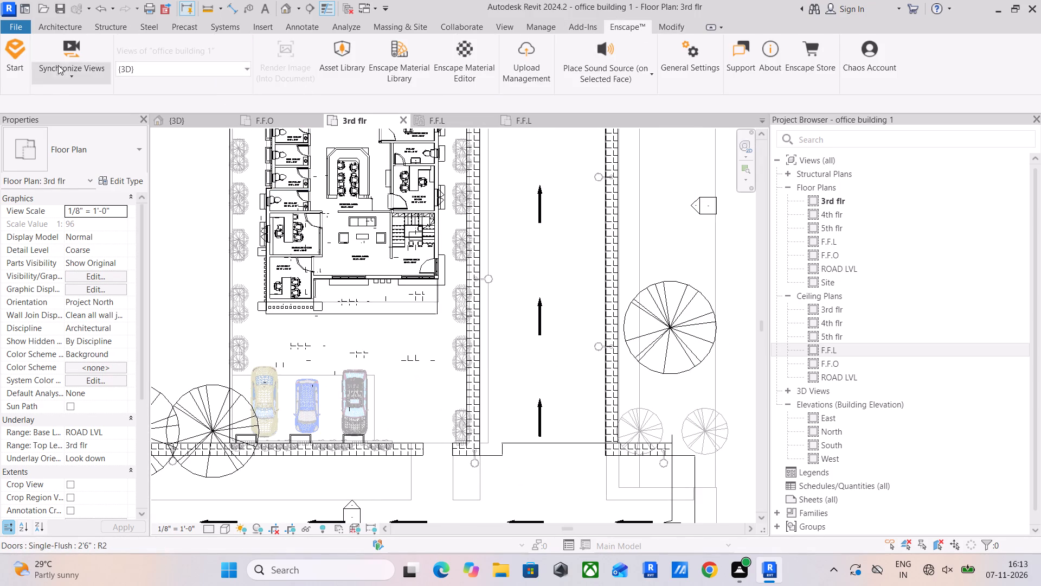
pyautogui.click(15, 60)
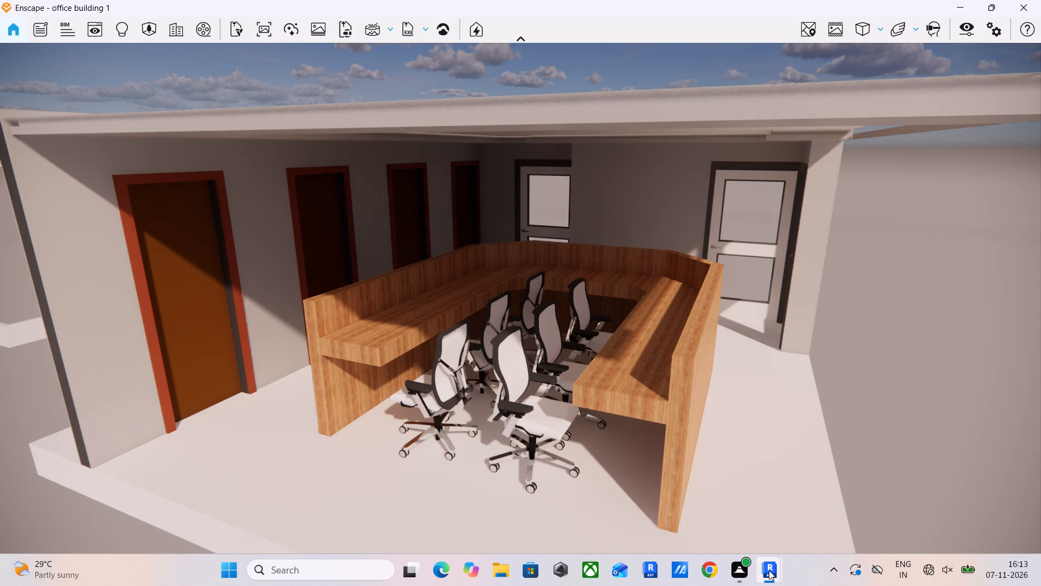
# Switch back to Revit's {3D} view, reset the temporary hide/isolate and turn off the section box to show the whole site model.
pyautogui.click(737, 524)
pyautogui.scroll(-4, 573, 336)
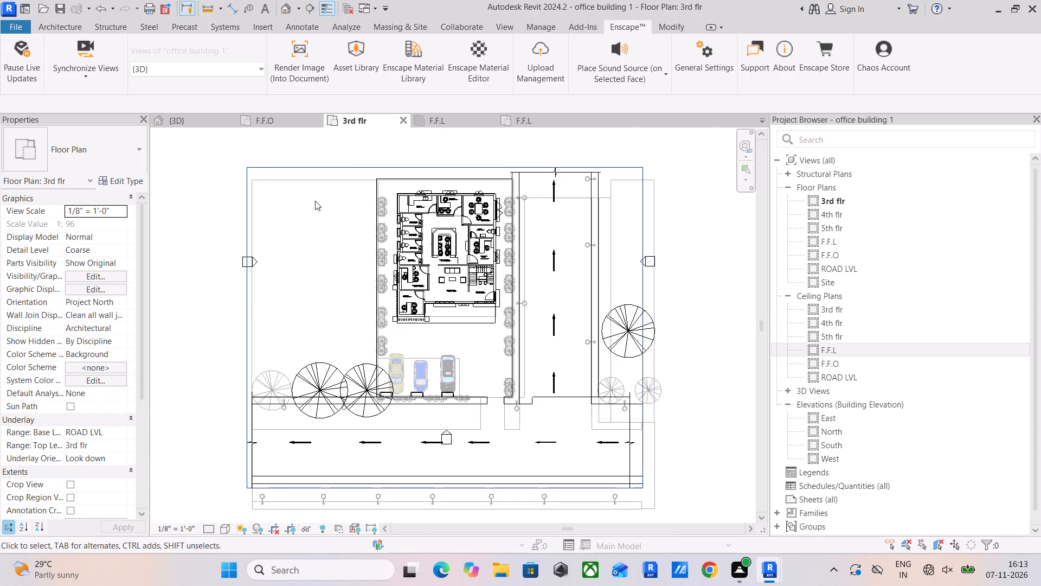
pyautogui.click(196, 125)
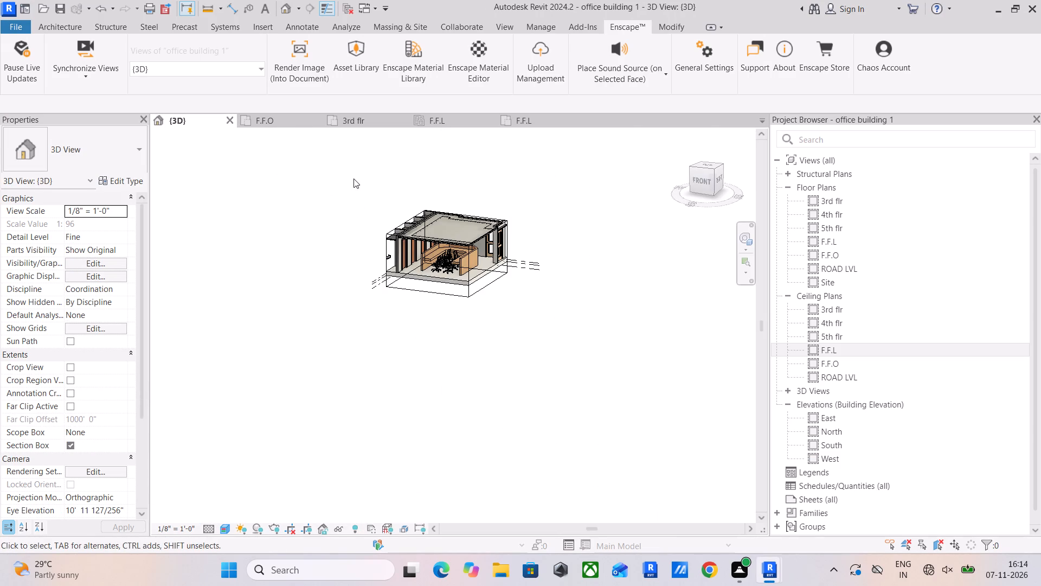
pyautogui.press('h')
pyautogui.press('r')
pyautogui.click(73, 443)
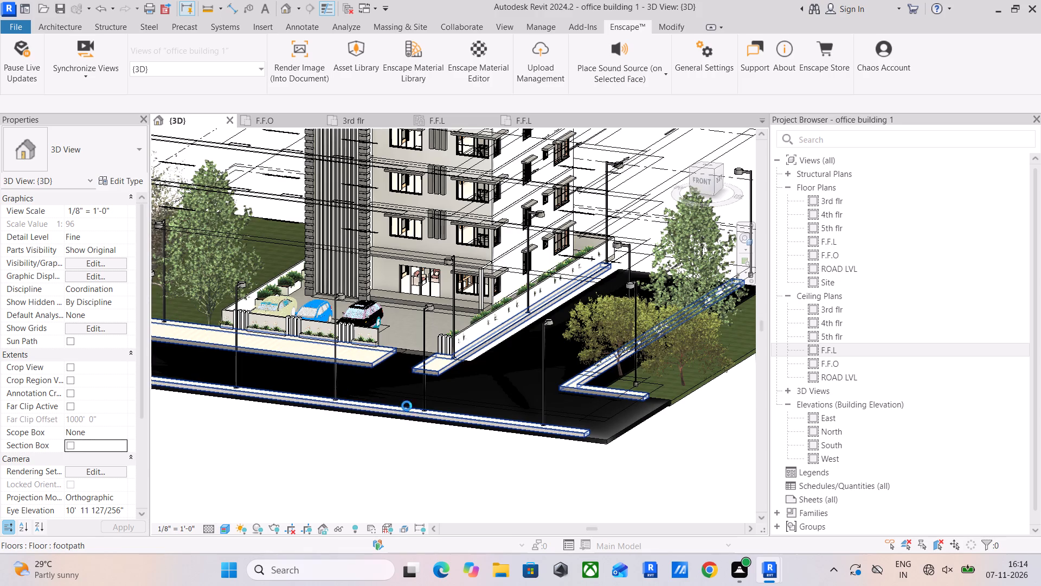
pyautogui.click(631, 492)
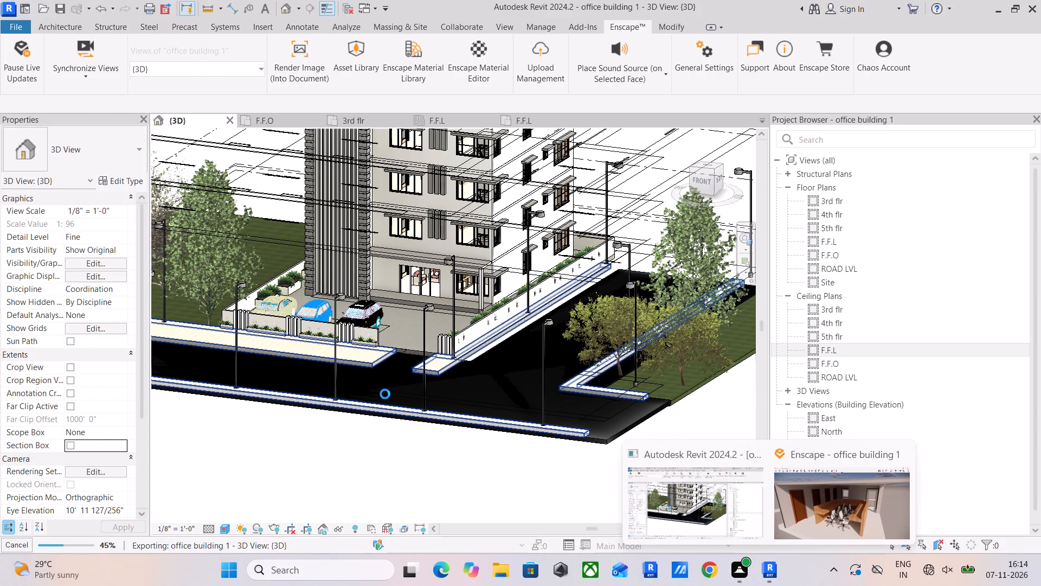
pyautogui.scroll(-4, 453, 398)
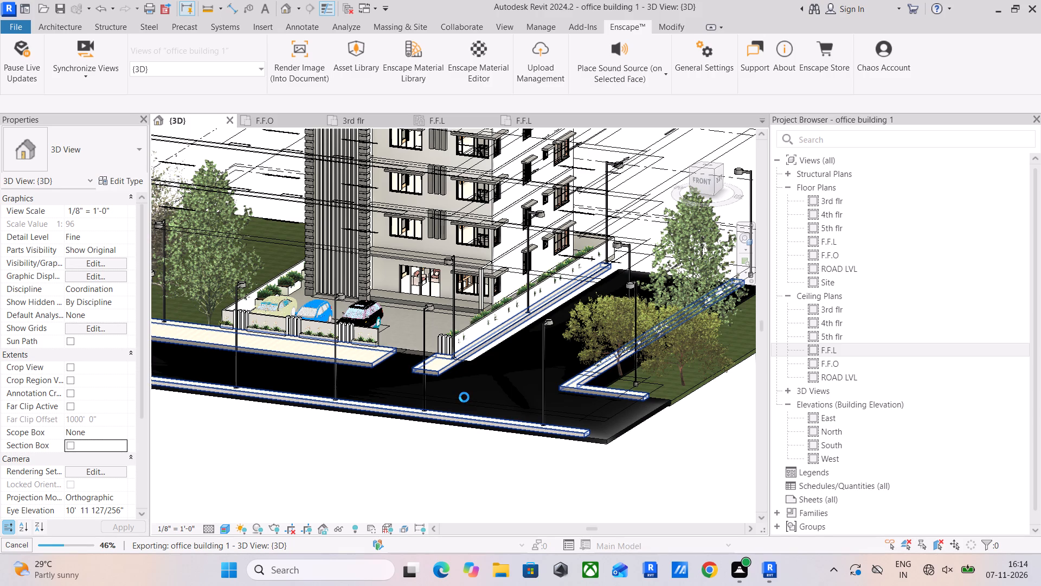
pyautogui.moveTo(464, 397); pyautogui.dragTo(563, 414, button='middle')
pyautogui.scroll(-6, 458, 336)
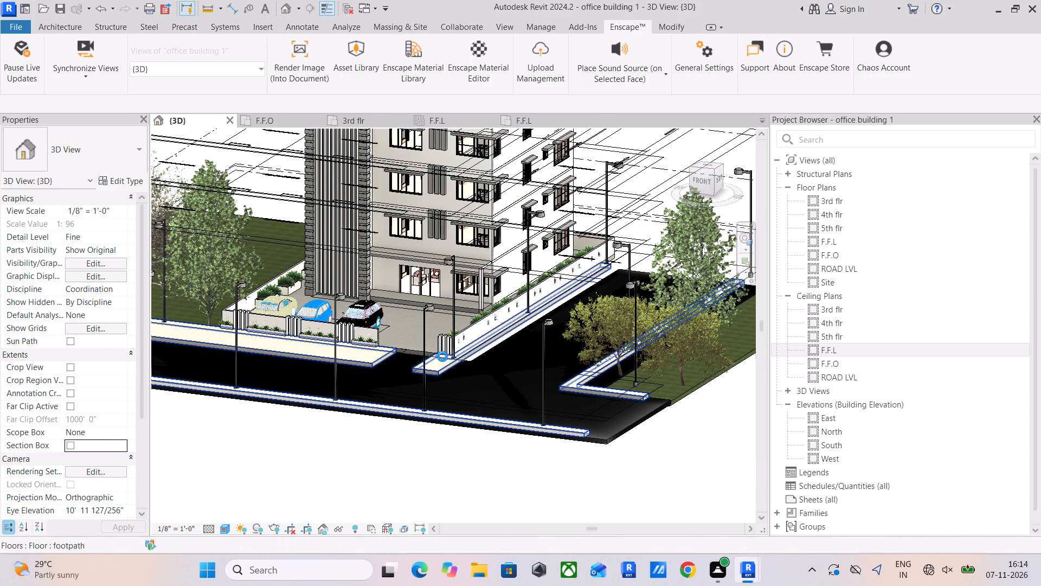
pyautogui.scroll(4, 466, 313)
pyautogui.scroll(4, 506, 332)
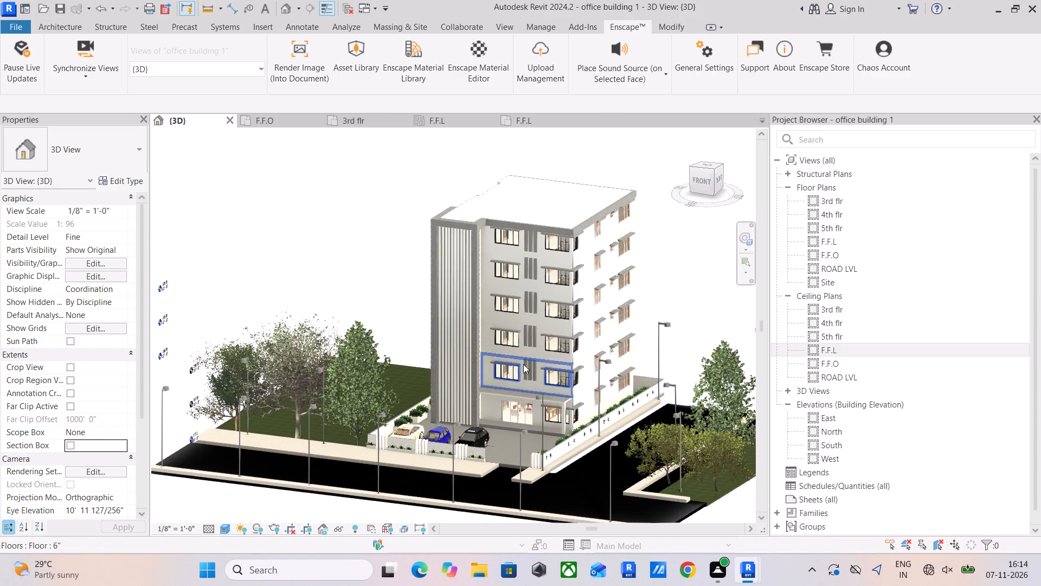
# Close the open Enscape window and restart Enscape on the {3D} view of the full building and site.
pyautogui.click(799, 513)
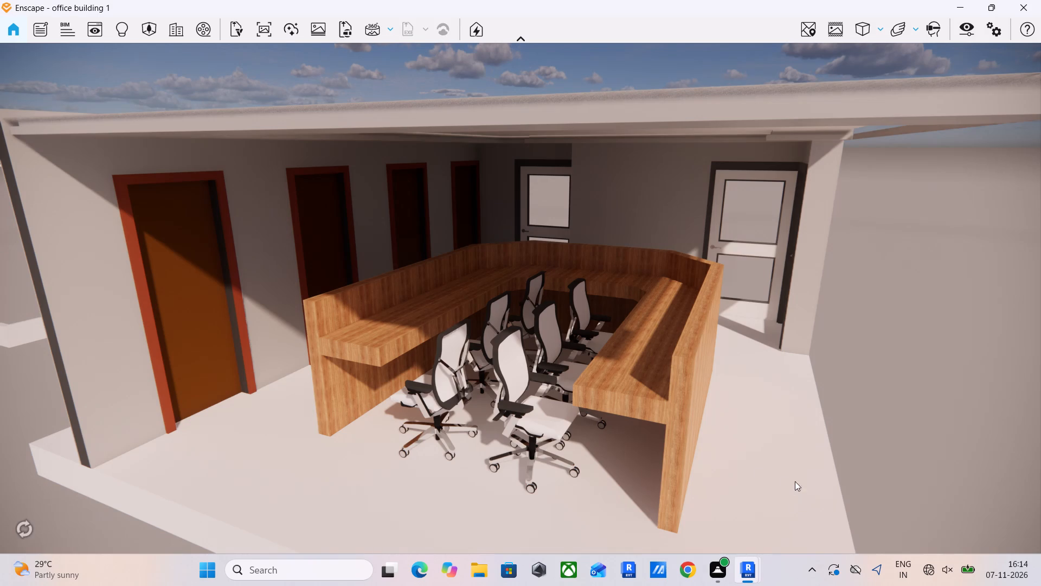
pyautogui.scroll(-11, 758, 472)
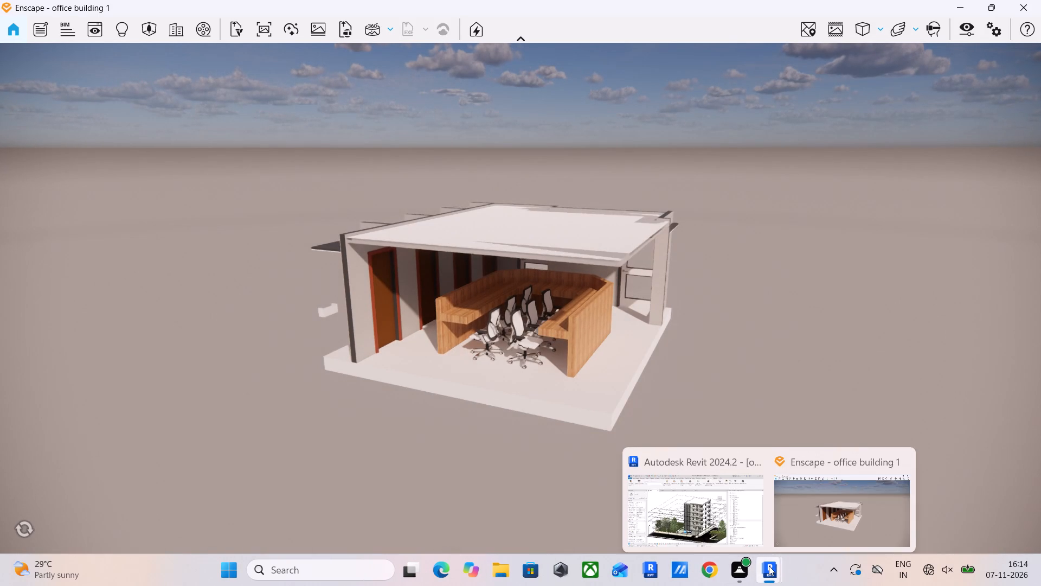
pyautogui.click(903, 456)
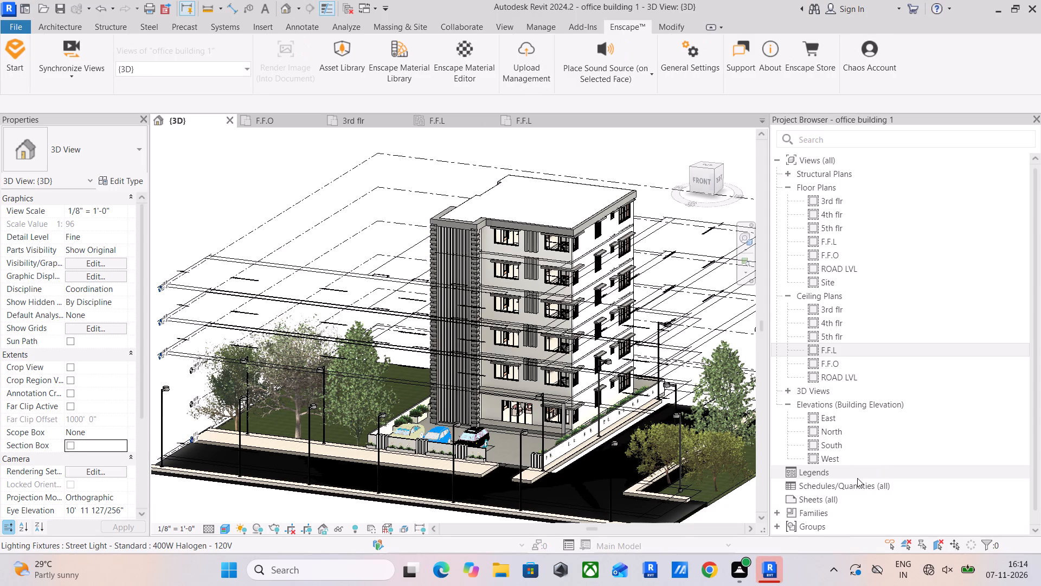
pyautogui.click(21, 63)
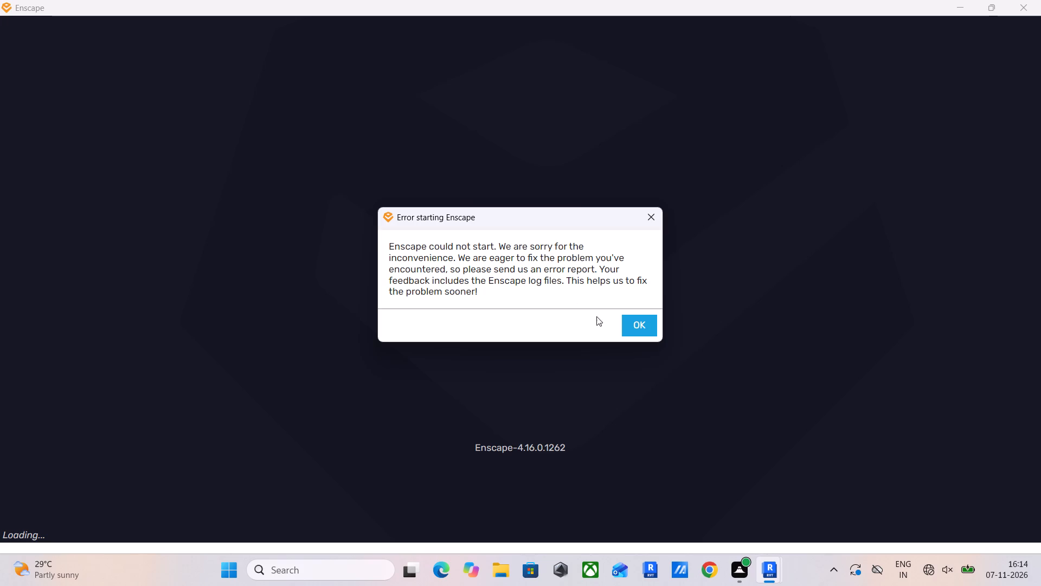
pyautogui.click(642, 321)
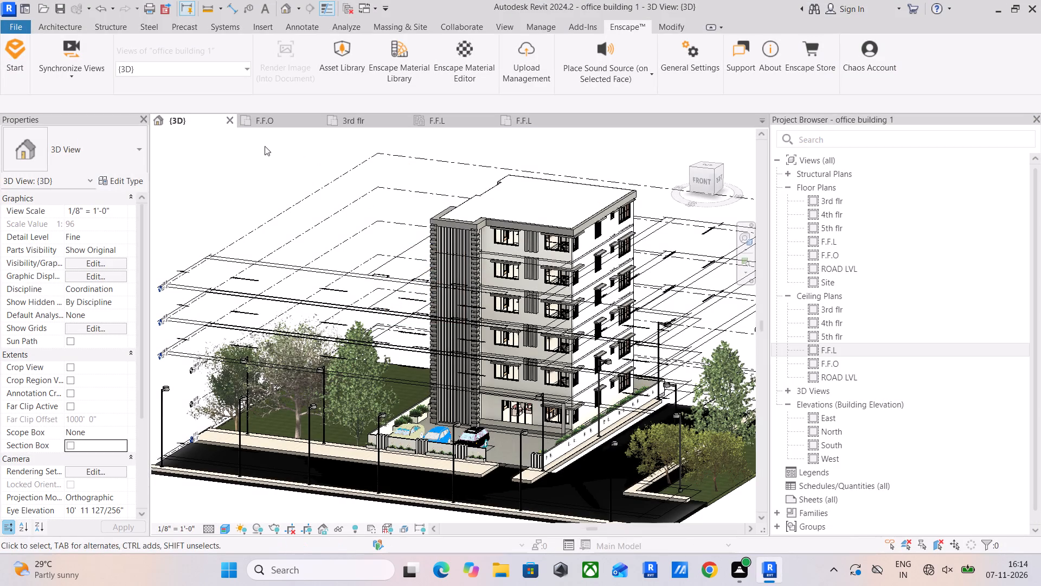
pyautogui.click(14, 55)
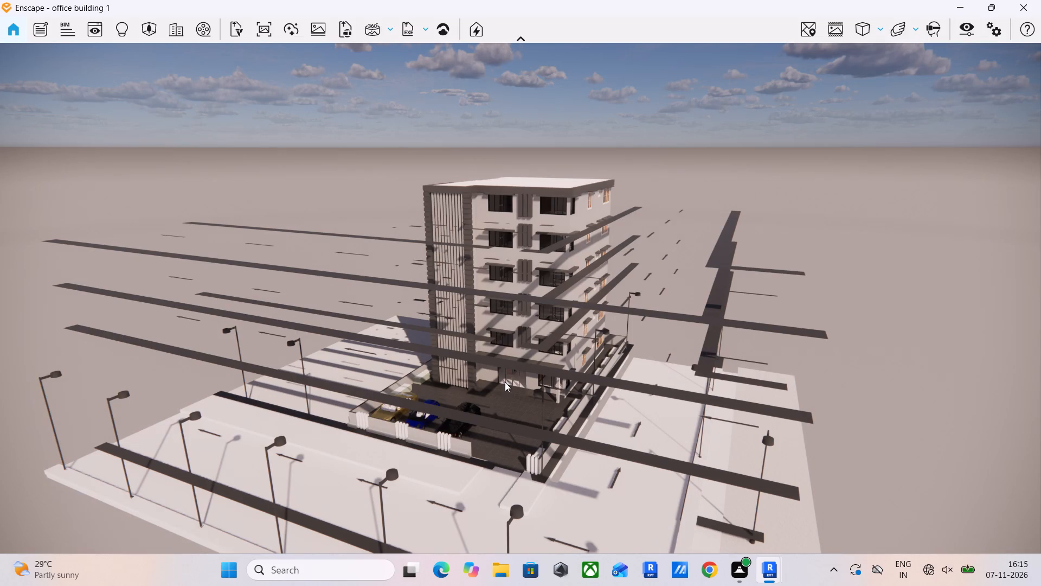
pyautogui.keyDown('shift'); pyautogui.moveTo(499, 397); pyautogui.dragTo(520, 298, button='middle'); pyautogui.keyUp('shift')
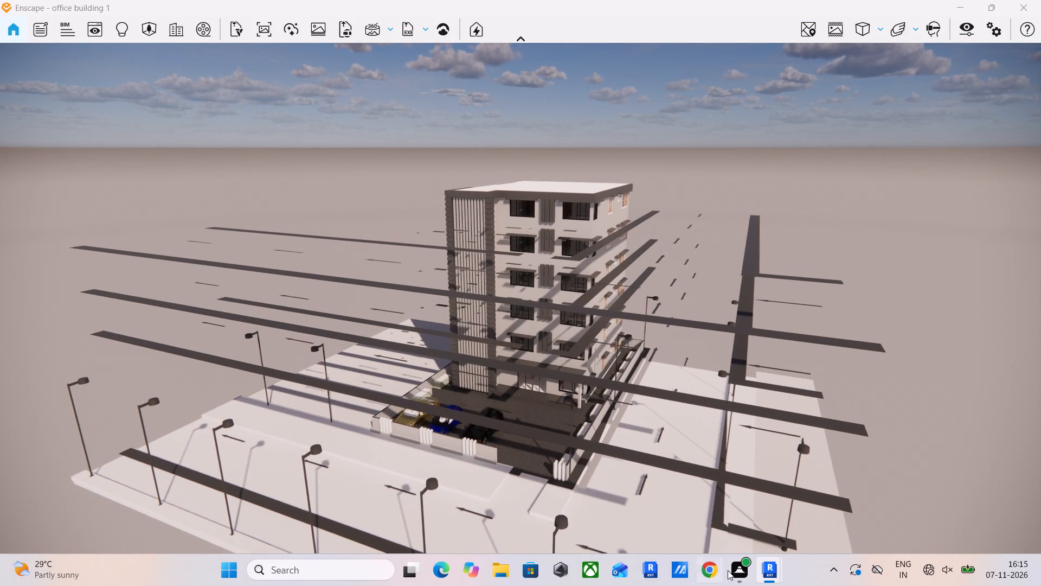
# In Revit's {3D} view, delete all office building.dwg imports at the upper levels, leaving out the one lying on the road surface.
pyautogui.click(729, 532)
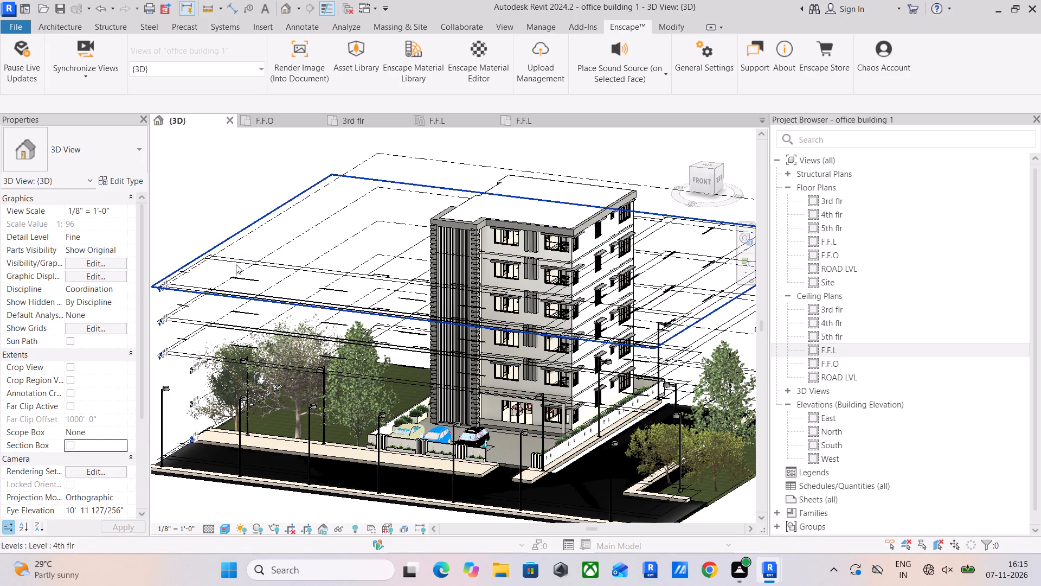
pyautogui.keyDown('shift'); pyautogui.moveTo(187, 287); pyautogui.dragTo(381, 338, button='middle'); pyautogui.keyUp('shift')
pyautogui.moveTo(395, 337); pyautogui.dragTo(43, 188, button='middle')
pyautogui.keyDown('shift'); pyautogui.moveTo(352, 260); pyautogui.dragTo(469, 207, button='middle'); pyautogui.keyUp('shift')
pyautogui.moveTo(471, 213); pyautogui.dragTo(472, 250, button='middle')
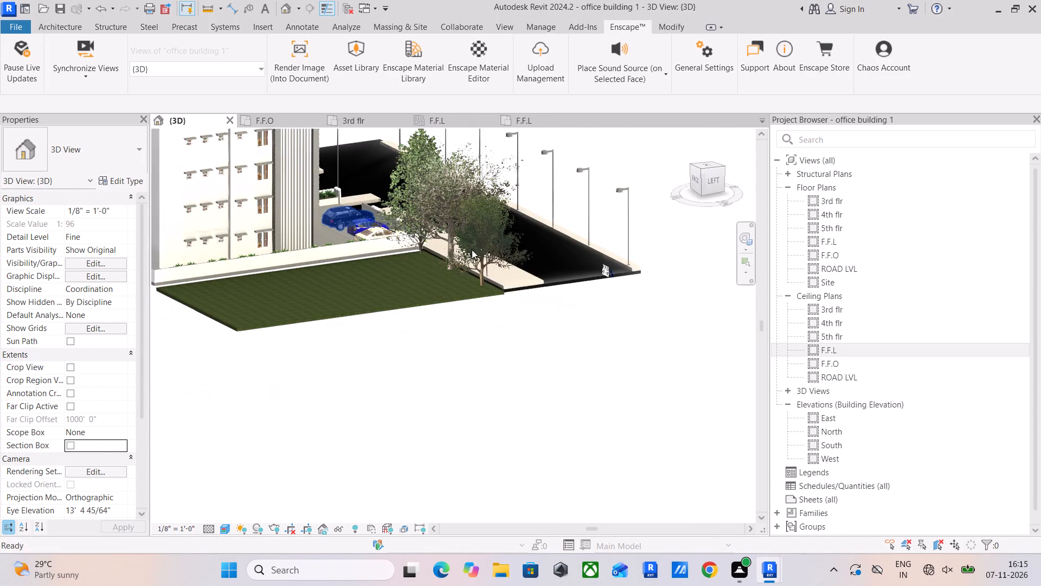
pyautogui.moveTo(472, 250); pyautogui.dragTo(498, 377, button='middle')
pyautogui.moveTo(497, 322); pyautogui.dragTo(498, 374, button='middle')
pyautogui.scroll(2, 506, 342)
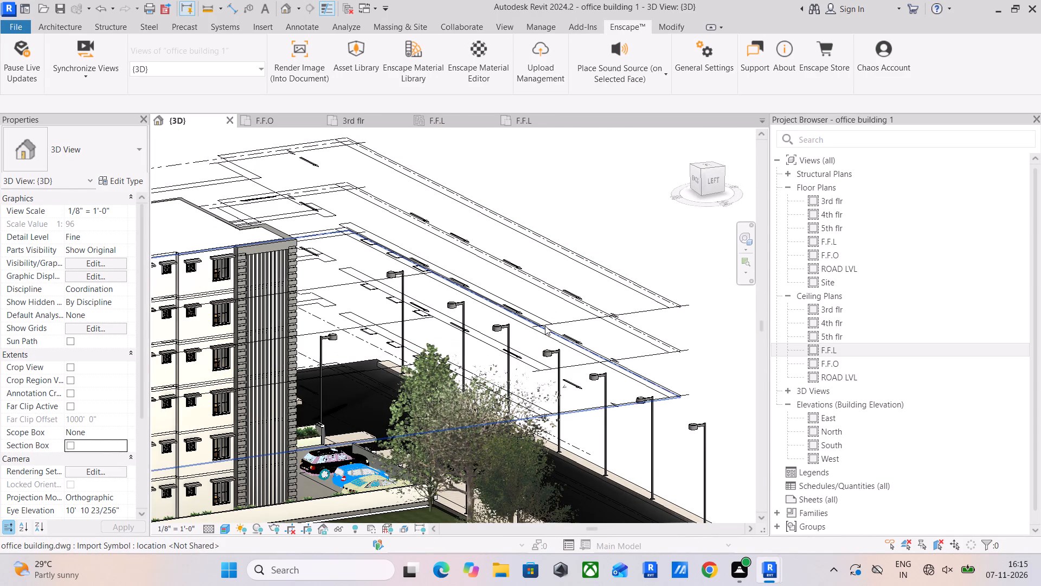
pyautogui.click(560, 298)
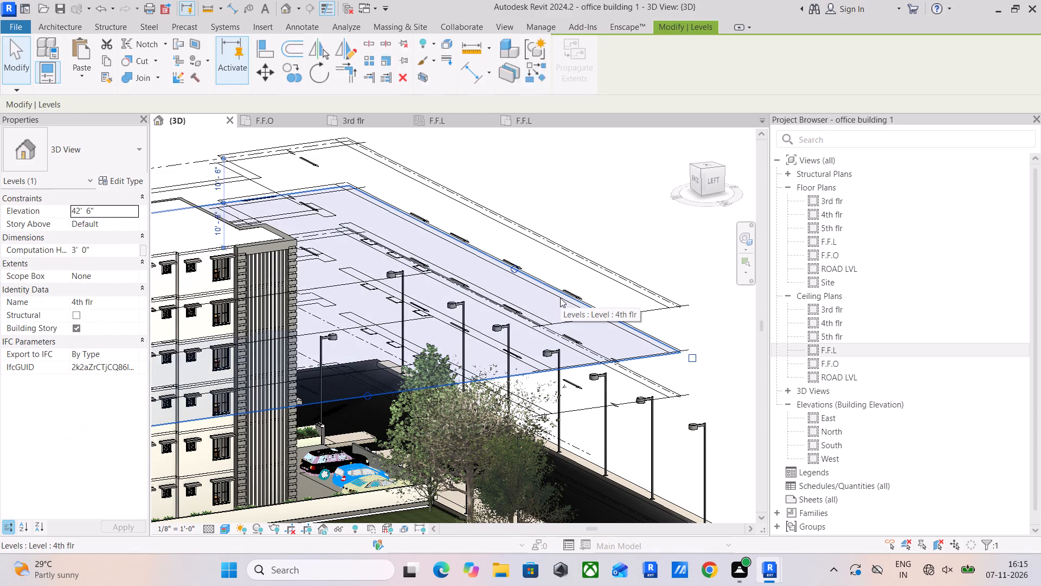
pyautogui.scroll(4, 421, 262)
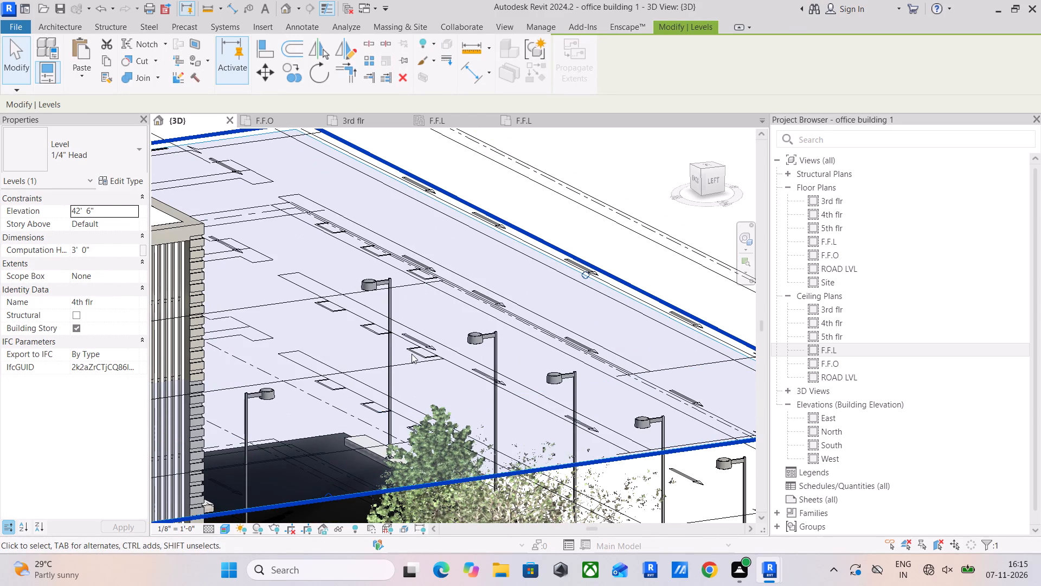
pyautogui.click(413, 352)
pyautogui.write('sa')
pyautogui.scroll(-3, 414, 346)
pyautogui.moveTo(415, 346); pyautogui.dragTo(478, 136, button='middle')
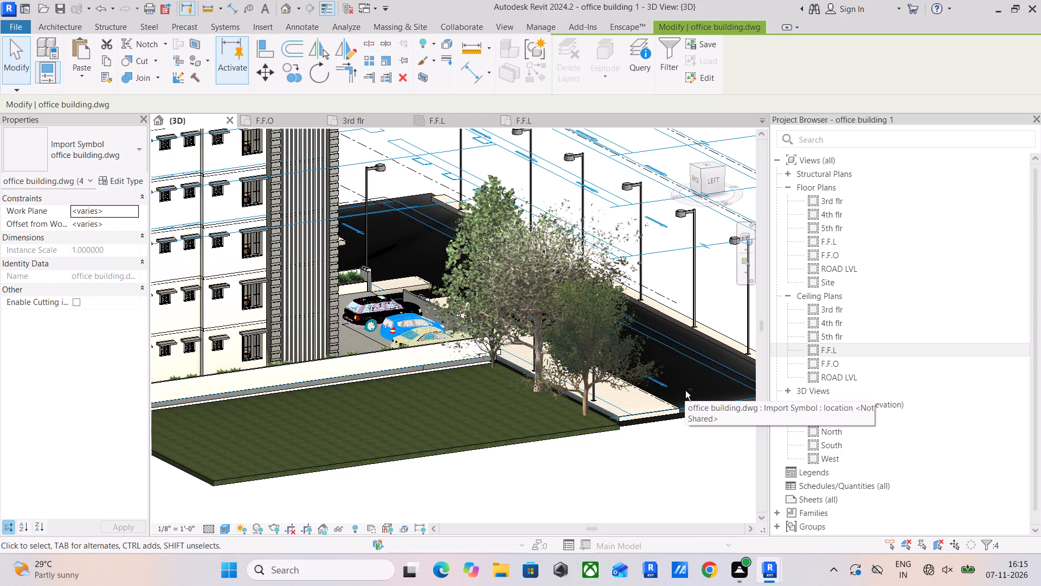
pyautogui.keyDown('shift'); pyautogui.click(666, 386); pyautogui.keyUp('shift')
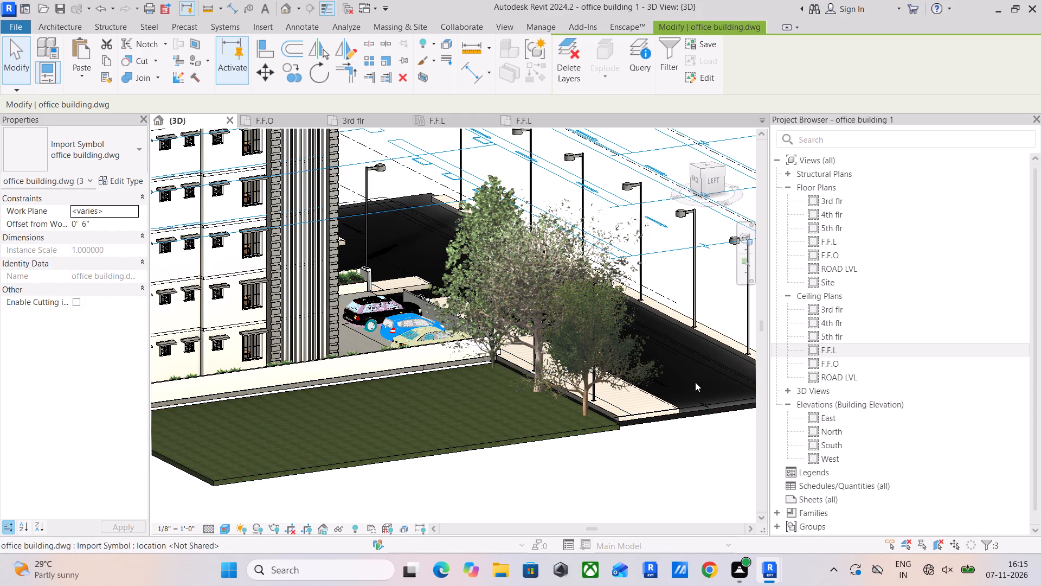
pyautogui.press('Delete')
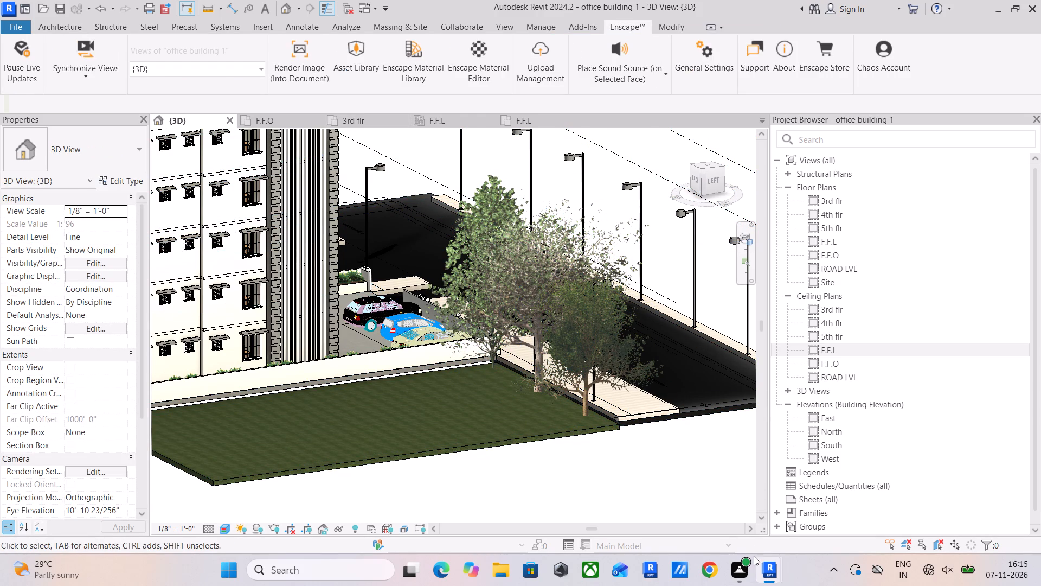
# Switch to Enscape and examine the rendered building and site from the street side.
pyautogui.click(807, 500)
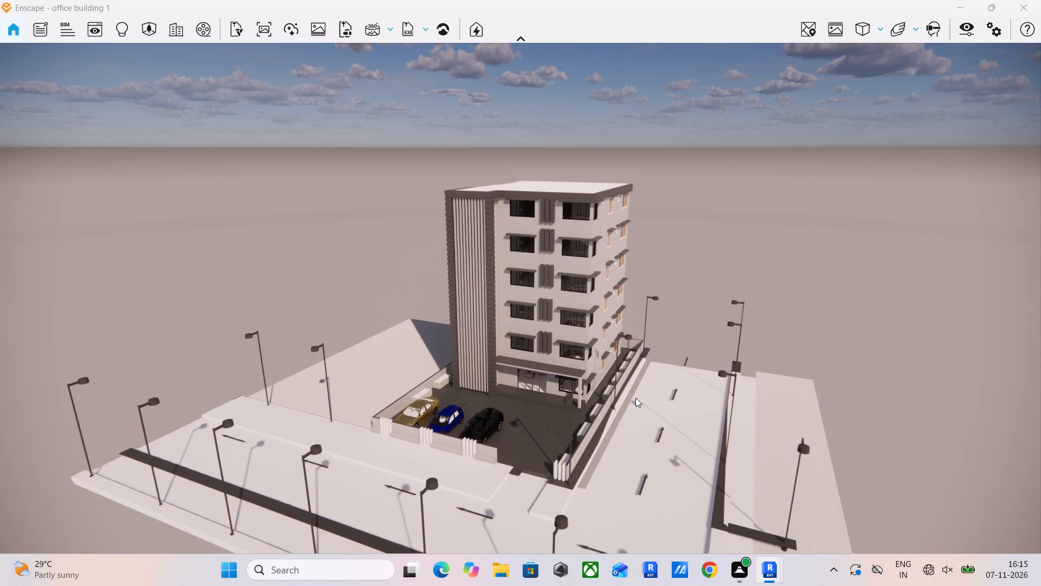
pyautogui.keyDown('shift'); pyautogui.moveTo(607, 403); pyautogui.dragTo(520, 298, button='middle'); pyautogui.keyUp('shift')
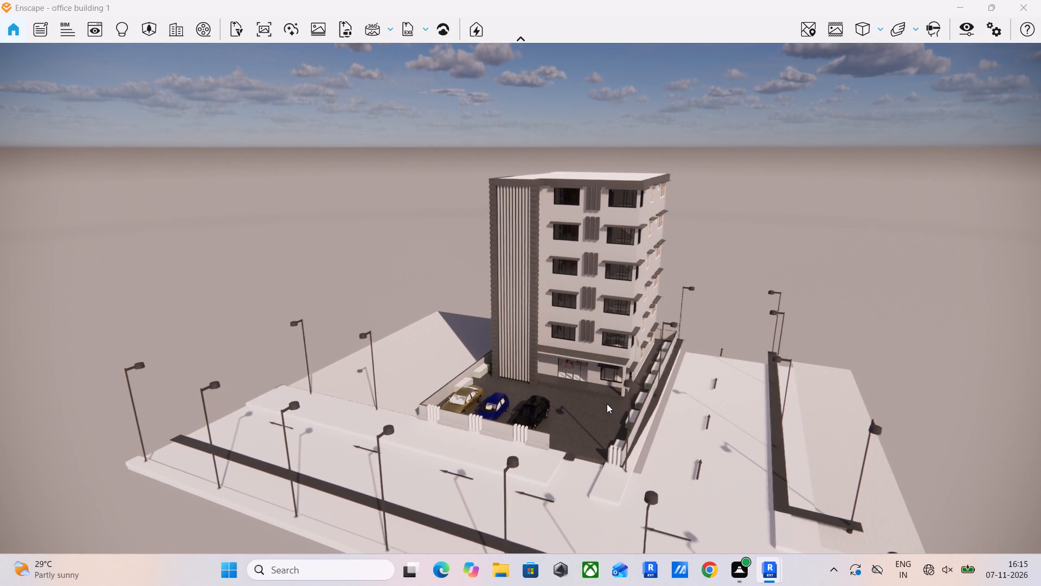
pyautogui.moveTo(572, 409); pyautogui.dragTo(513, 296)
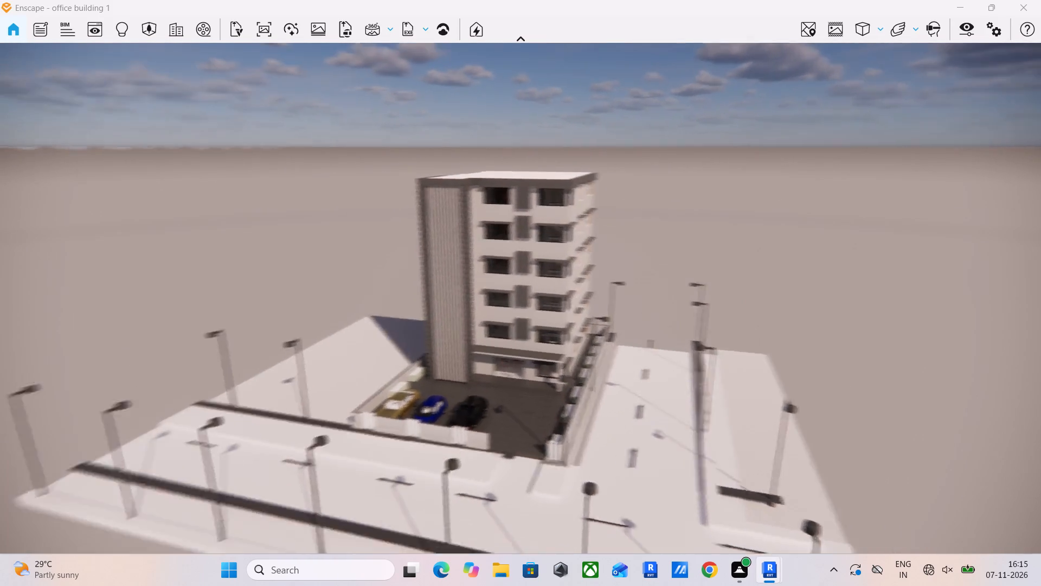
pyautogui.moveTo(513, 296); pyautogui.dragTo(520, 298)
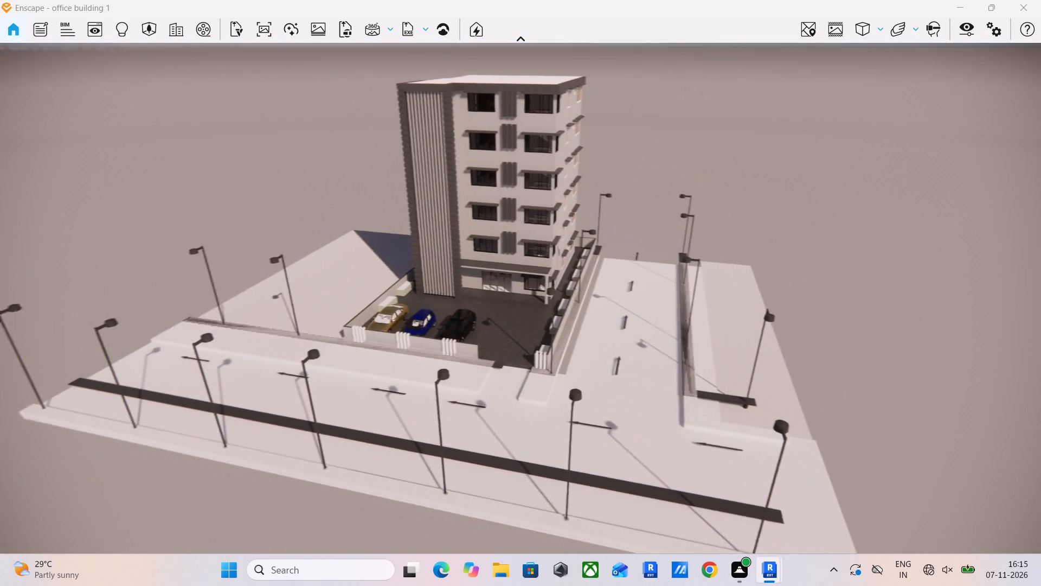
# Examine the rendered site from the air, closing in on the compound wall, parked cars and front gate.
pyautogui.moveTo(520, 298); pyautogui.dragTo(520, 298)
pyautogui.press('w')
pyautogui.press('w')
pyautogui.press('w')
pyautogui.press('w')
pyautogui.press('w')
pyautogui.press('w')
pyautogui.press('w')
pyautogui.press('w')
pyautogui.press('w')
pyautogui.press('w')
pyautogui.press('w')
pyautogui.press('w')
pyautogui.press('w')
pyautogui.press('w')
pyautogui.press('w')
pyautogui.press('w')
pyautogui.press('w')
pyautogui.press('w')
pyautogui.press('w')
pyautogui.press('w')
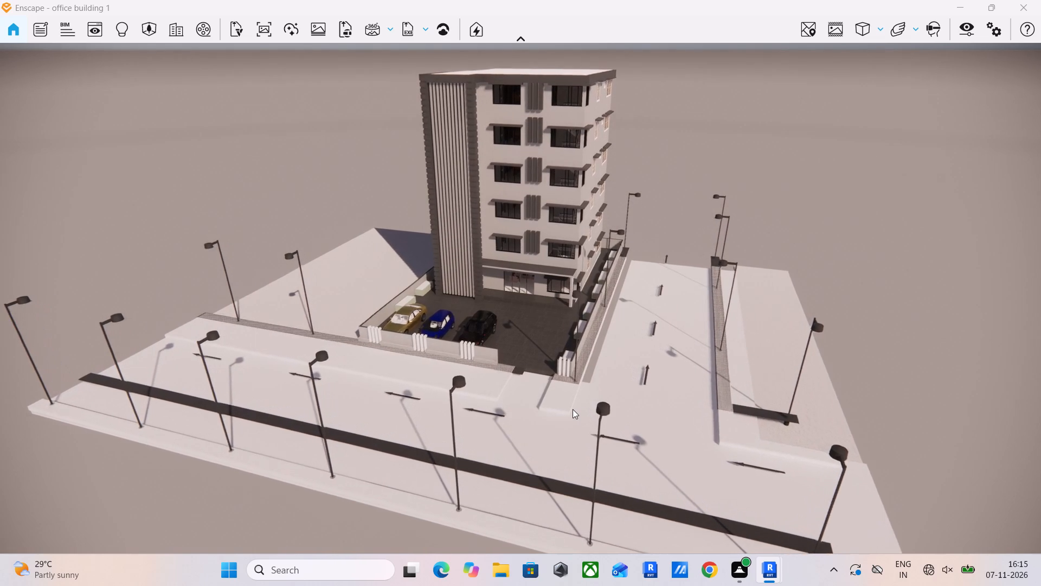
pyautogui.moveTo(549, 434); pyautogui.dragTo(520, 298)
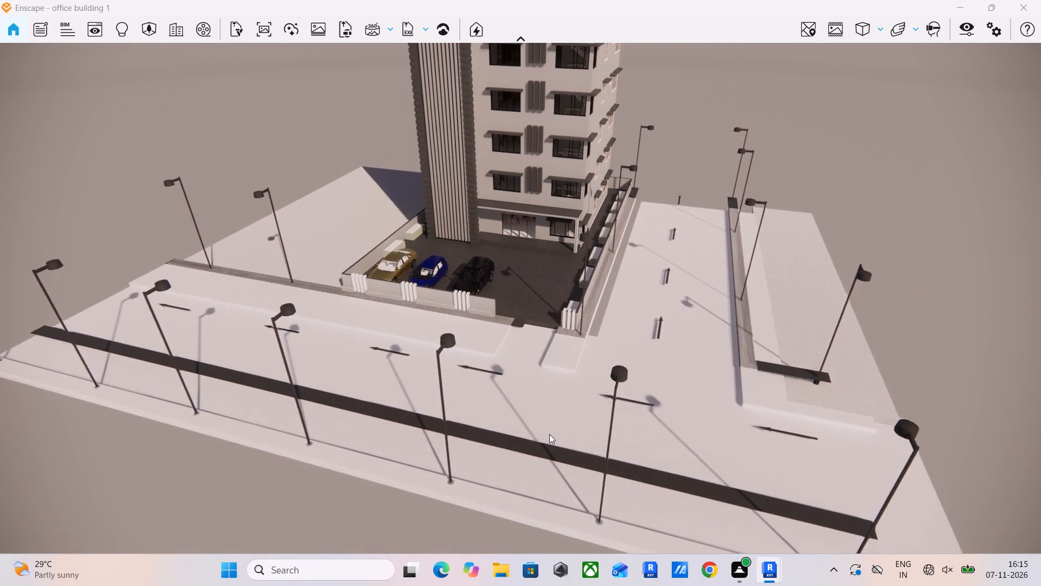
pyautogui.scroll(20, 549, 431)
pyautogui.scroll(10, 549, 431)
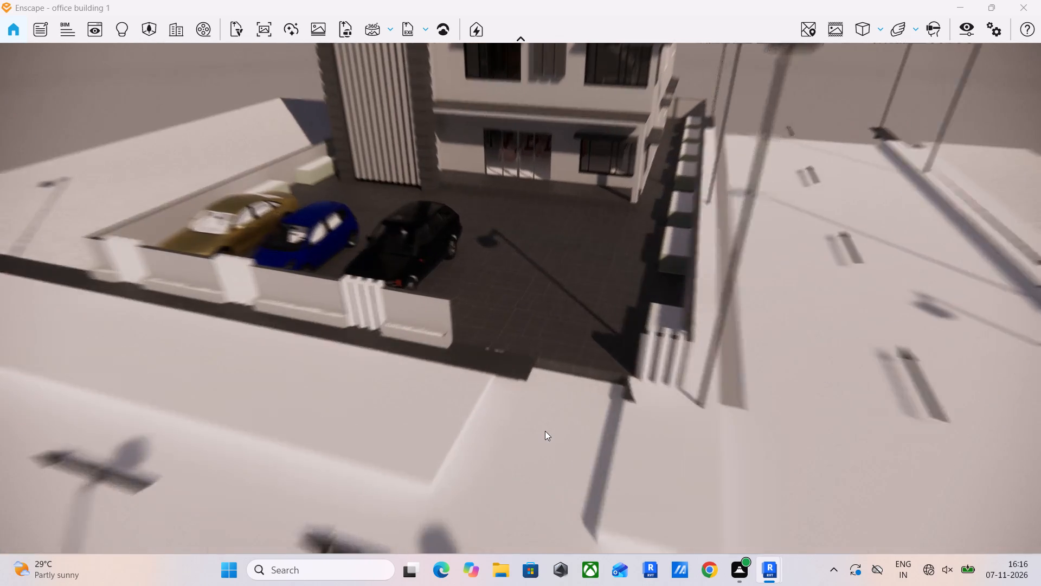
pyautogui.press('w')
pyautogui.press('w')
pyautogui.press('w')
pyautogui.press('w')
pyautogui.press('w')
pyautogui.press('w')
pyautogui.press('w')
pyautogui.press('w')
pyautogui.press('w')
pyautogui.press('w')
pyautogui.press('w')
pyautogui.press('w')
pyautogui.press('w')
pyautogui.press('w')
pyautogui.press('w')
pyautogui.press('w')
pyautogui.press('w')
pyautogui.press('w')
pyautogui.press('w')
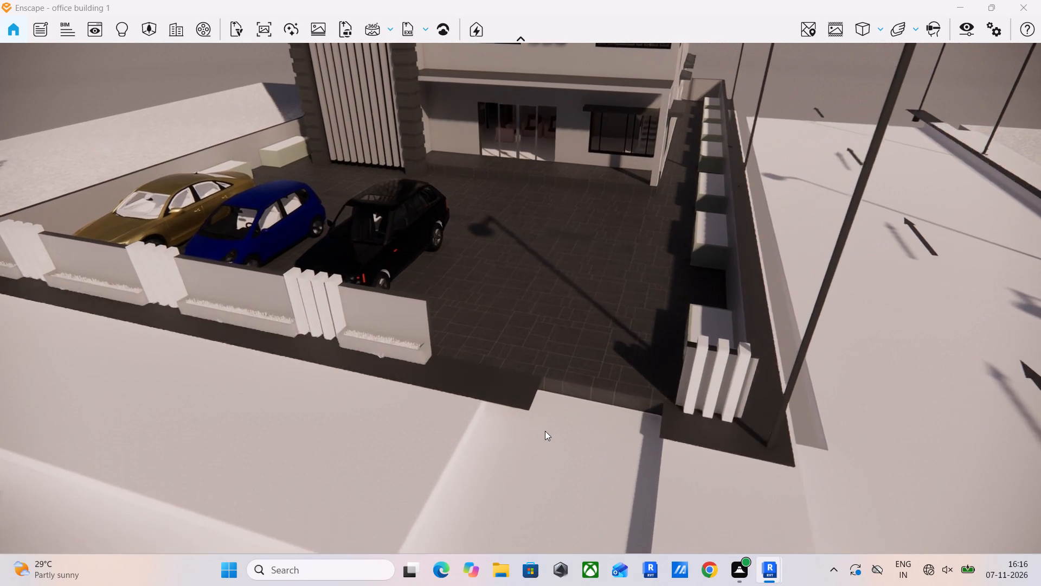
pyautogui.scroll(5, 545, 431)
# Switch to walk mode and inspect the gate, paved parking forecourt, planters and front facade up to the glass entrance doors.
pyautogui.press('space')
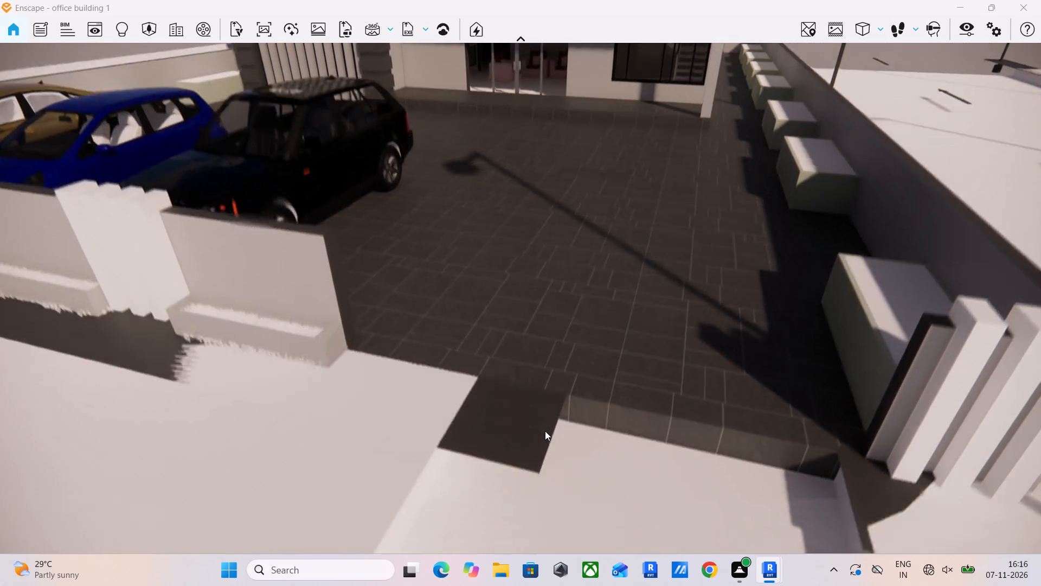
pyautogui.moveTo(531, 345); pyautogui.dragTo(520, 298)
pyautogui.press('w')
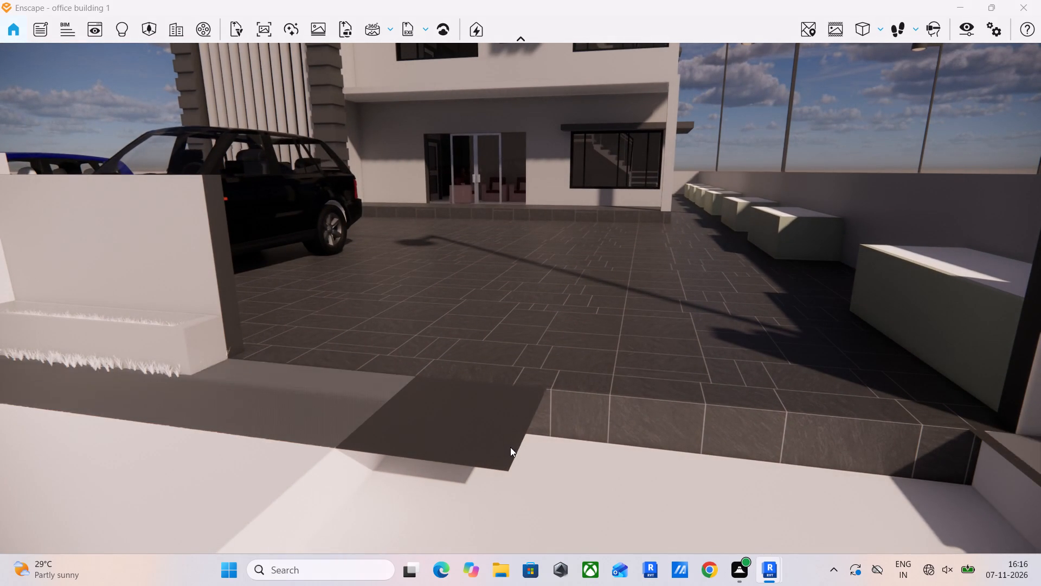
pyautogui.moveTo(591, 430); pyautogui.dragTo(520, 298)
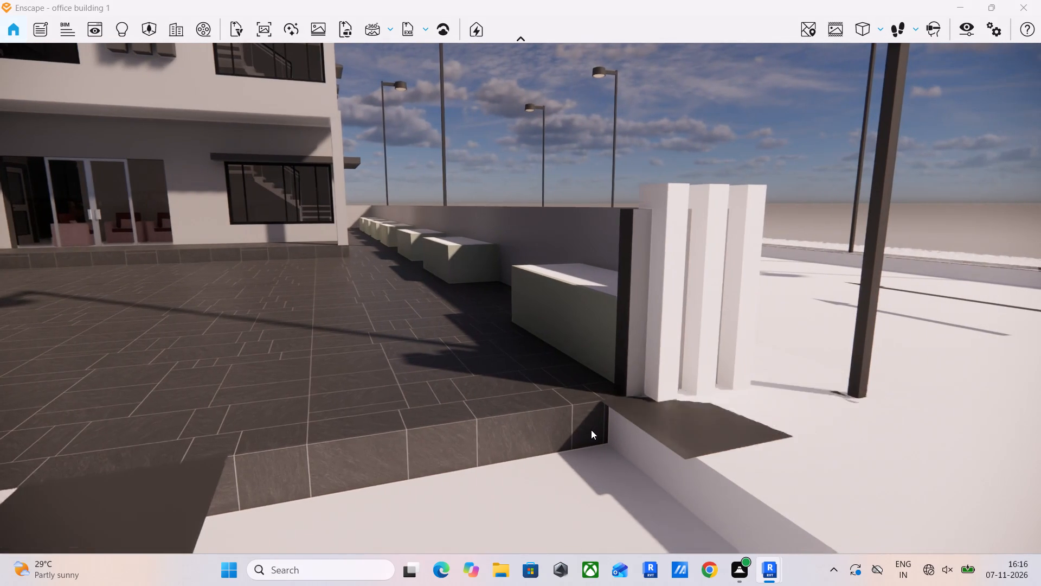
pyautogui.press('w')
pyautogui.press('w')
pyautogui.press('w')
pyautogui.press('w')
pyautogui.press('w')
pyautogui.press('w')
pyautogui.press('w')
pyautogui.press('w')
pyautogui.press('w')
pyautogui.press('w')
pyautogui.press('w')
pyautogui.press('w')
pyautogui.press('w')
pyautogui.press('w')
pyautogui.press('w')
pyautogui.press('w')
pyautogui.press('w')
pyautogui.press('w')
pyautogui.press('w')
pyautogui.press('w')
pyautogui.moveTo(583, 433); pyautogui.dragTo(520, 298)
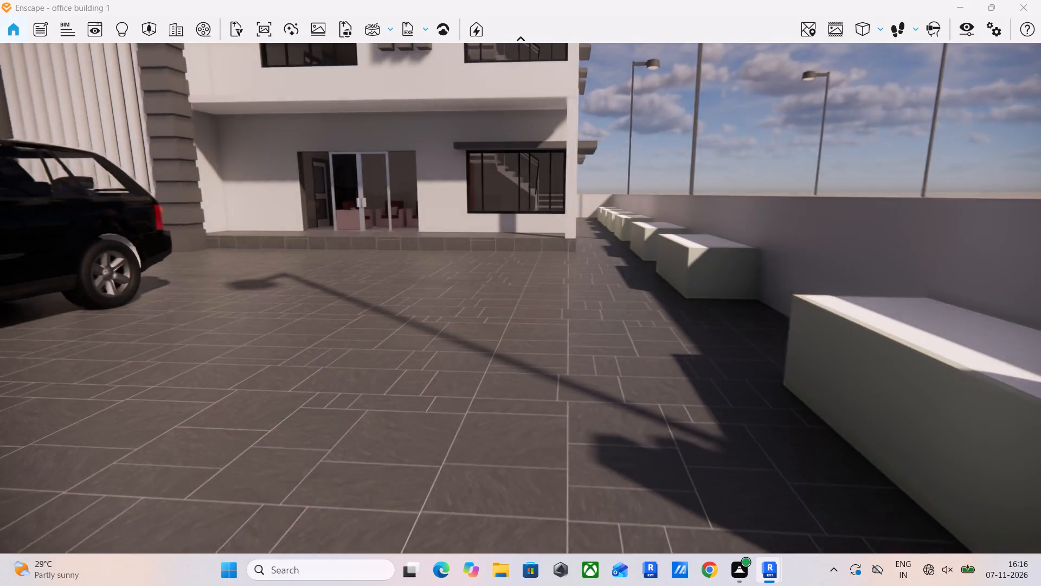
pyautogui.moveTo(520, 298); pyautogui.dragTo(520, 298)
pyautogui.moveTo(586, 422); pyautogui.dragTo(520, 298)
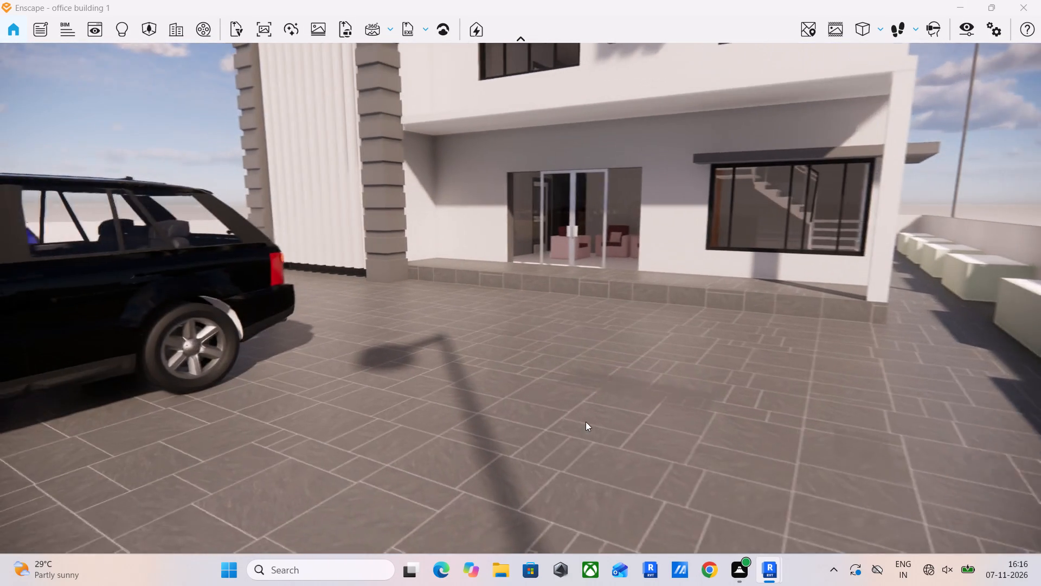
pyautogui.press('d')
pyautogui.moveTo(693, 388); pyautogui.dragTo(520, 298)
pyautogui.press('d')
pyautogui.press('d')
pyautogui.press('d')
pyautogui.press('d')
pyautogui.press('d')
pyautogui.press('d')
pyautogui.press('d')
pyautogui.press('d')
pyautogui.press('d')
pyautogui.press('d')
pyautogui.press('d')
pyautogui.press('d')
pyautogui.press('d')
pyautogui.press('d')
pyautogui.press('d')
pyautogui.press('d')
pyautogui.press('d')
pyautogui.press('d')
pyautogui.press('d')
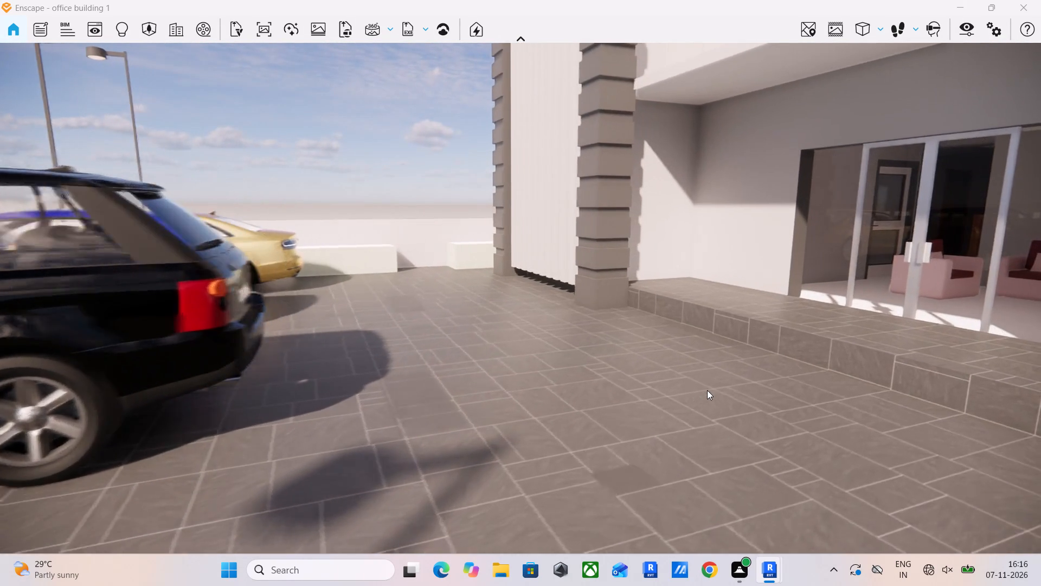
pyautogui.moveTo(707, 390); pyautogui.dragTo(520, 298)
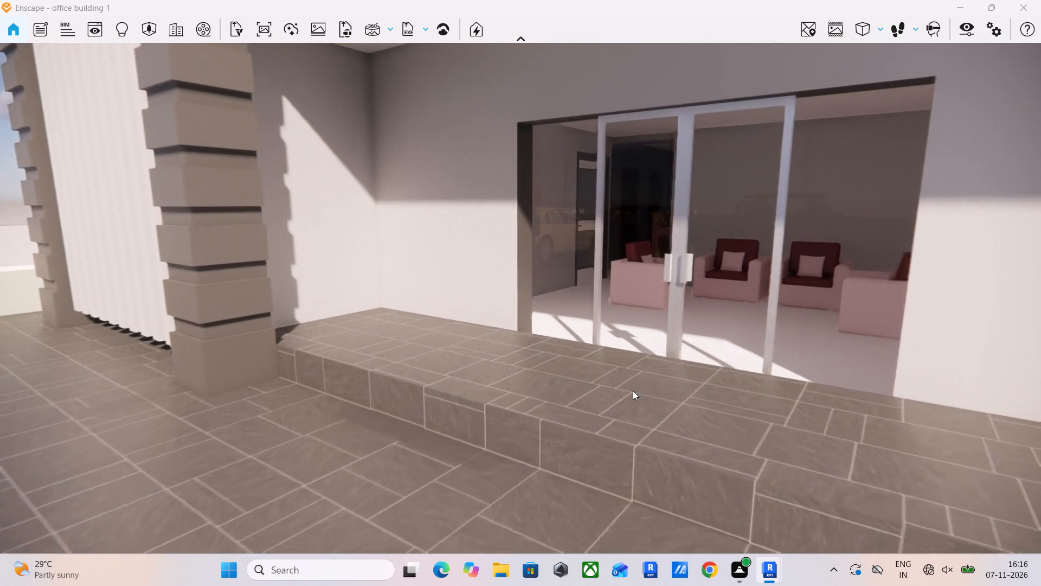
# Walk through the glass entrance doors to inspect the ground-floor lobby seating and climb the staircase to the floor above.
pyautogui.moveTo(624, 383); pyautogui.dragTo(520, 298)
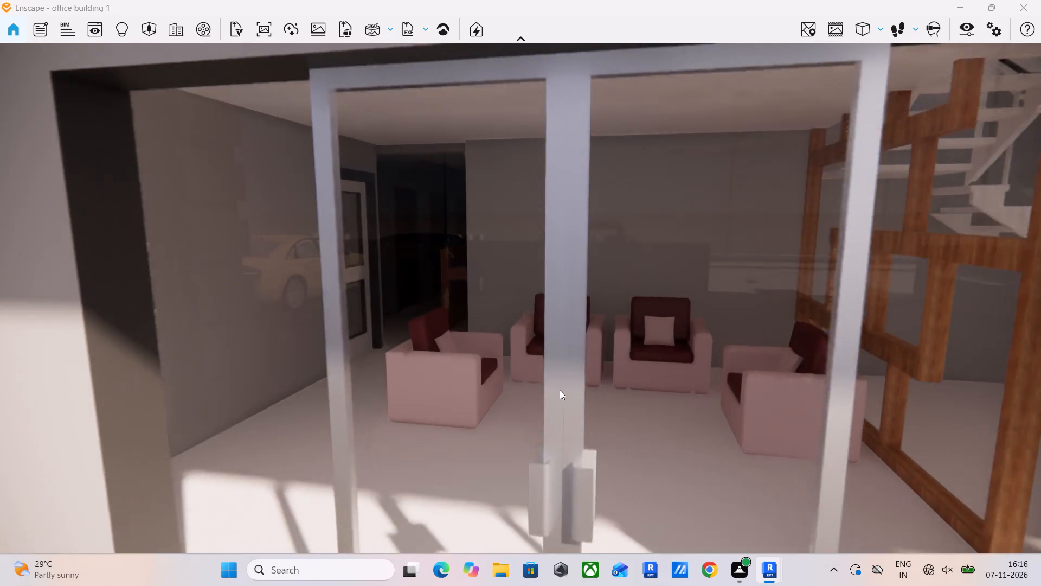
pyautogui.moveTo(485, 387); pyautogui.dragTo(520, 298)
pyautogui.press('d')
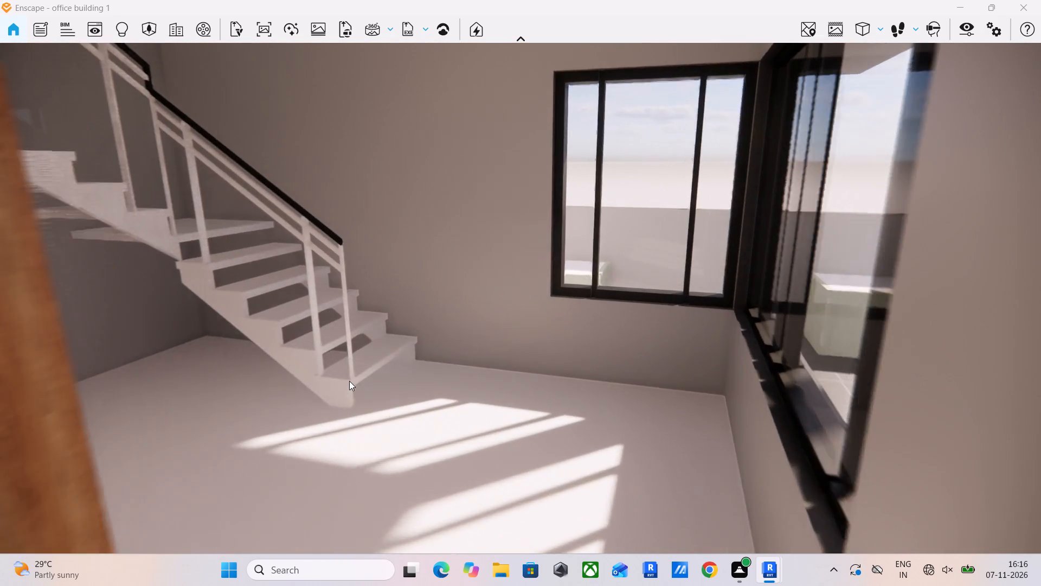
pyautogui.moveTo(348, 381); pyautogui.dragTo(520, 298)
pyautogui.press('d')
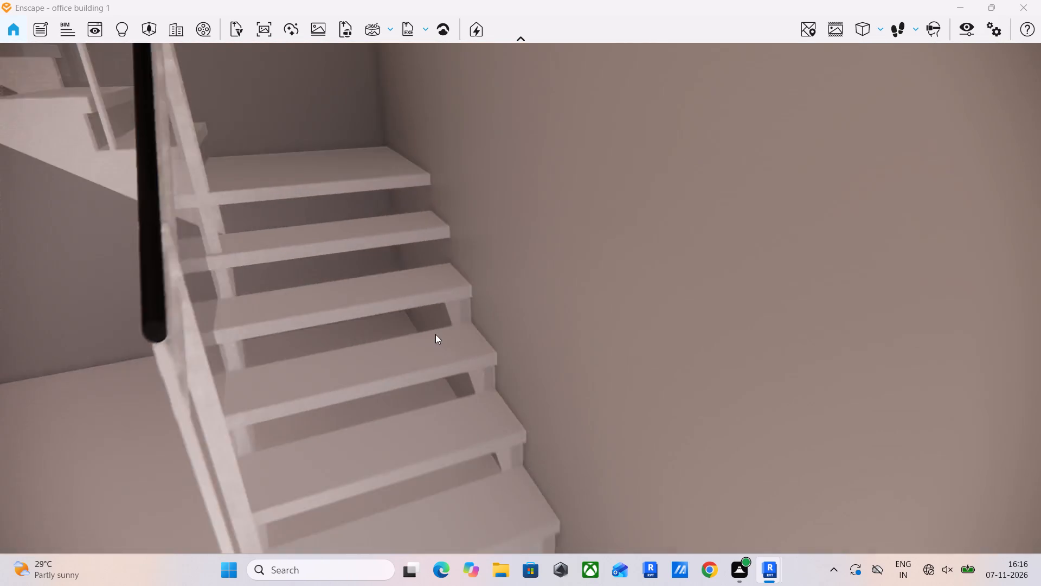
pyautogui.moveTo(634, 278); pyautogui.dragTo(520, 298)
pyautogui.moveTo(677, 277); pyautogui.dragTo(493, 298)
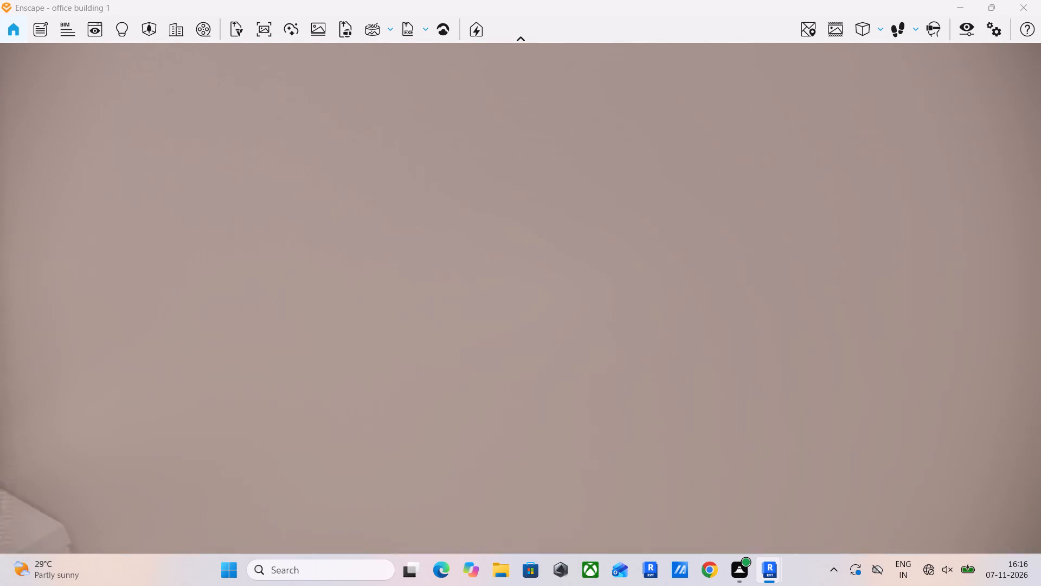
pyautogui.moveTo(493, 298); pyautogui.dragTo(520, 298)
pyautogui.moveTo(692, 272); pyautogui.dragTo(520, 298)
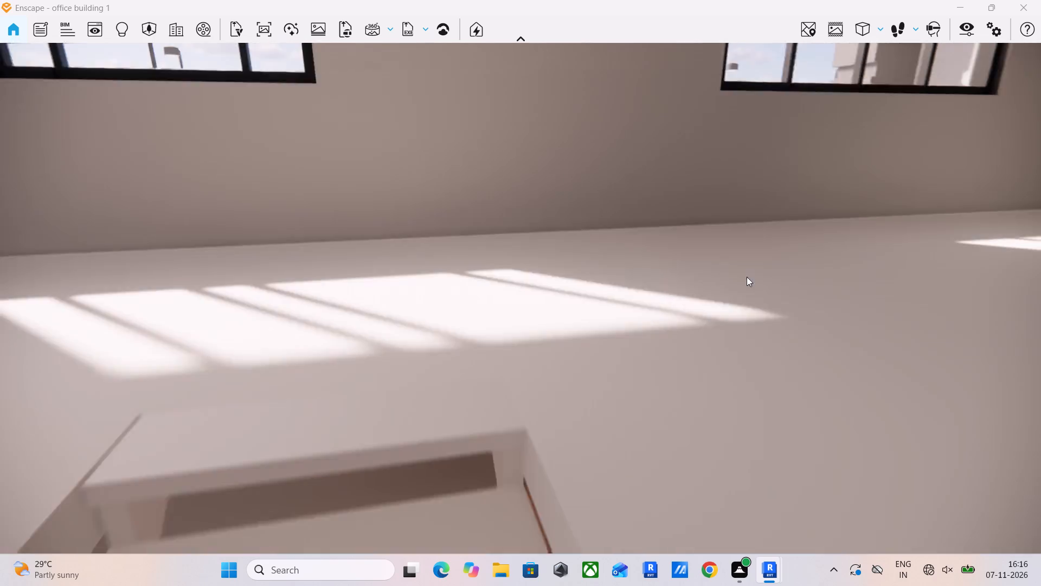
pyautogui.moveTo(742, 277); pyautogui.dragTo(520, 298)
pyautogui.moveTo(812, 271); pyautogui.dragTo(520, 298)
pyautogui.press('d')
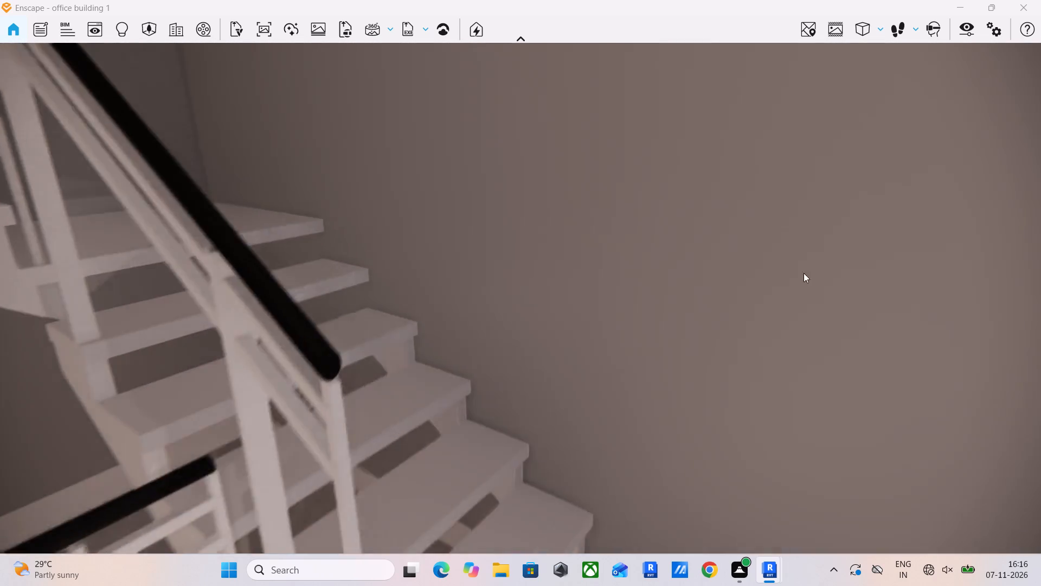
pyautogui.moveTo(714, 273); pyautogui.dragTo(520, 298)
pyautogui.moveTo(857, 277); pyautogui.dragTo(520, 298)
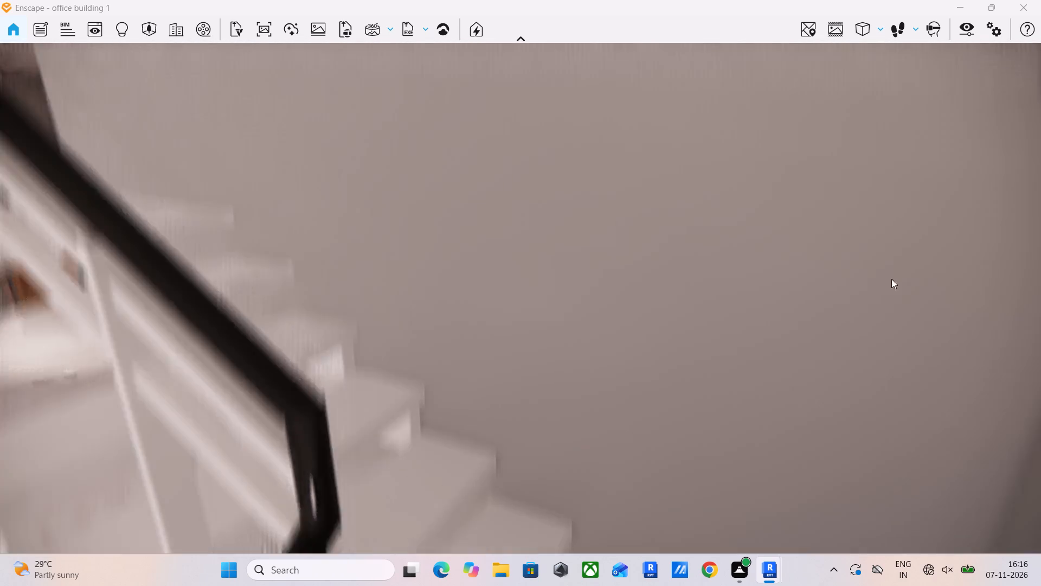
pyautogui.moveTo(881, 280); pyautogui.dragTo(520, 298)
# Climb the rest of the staircase and step out onto the upper floor.
pyautogui.press('a')
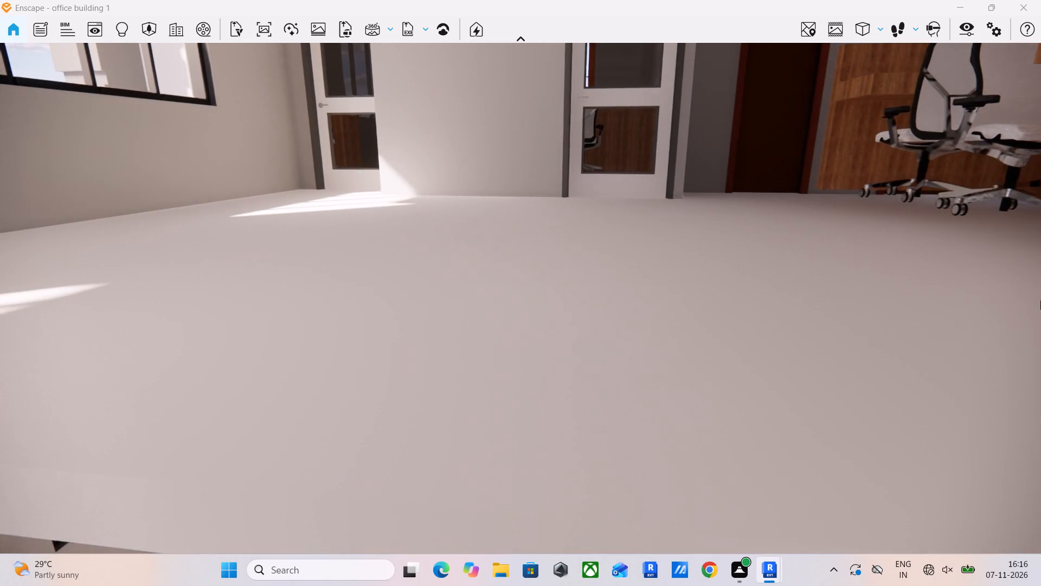
pyautogui.press('s')
pyautogui.press('d')
pyautogui.press('w')
pyautogui.press('w')
pyautogui.press('w')
pyautogui.press('w')
pyautogui.press('w')
pyautogui.press('w')
pyautogui.press('w')
pyautogui.press('w')
pyautogui.press('w')
pyautogui.press('w')
pyautogui.press('w')
pyautogui.press('w')
pyautogui.press('w')
pyautogui.press('w')
pyautogui.press('w')
pyautogui.press('w')
pyautogui.press('w')
pyautogui.press('w')
pyautogui.press('w')
pyautogui.press('w')
pyautogui.moveTo(1004, 316); pyautogui.dragTo(511, 298)
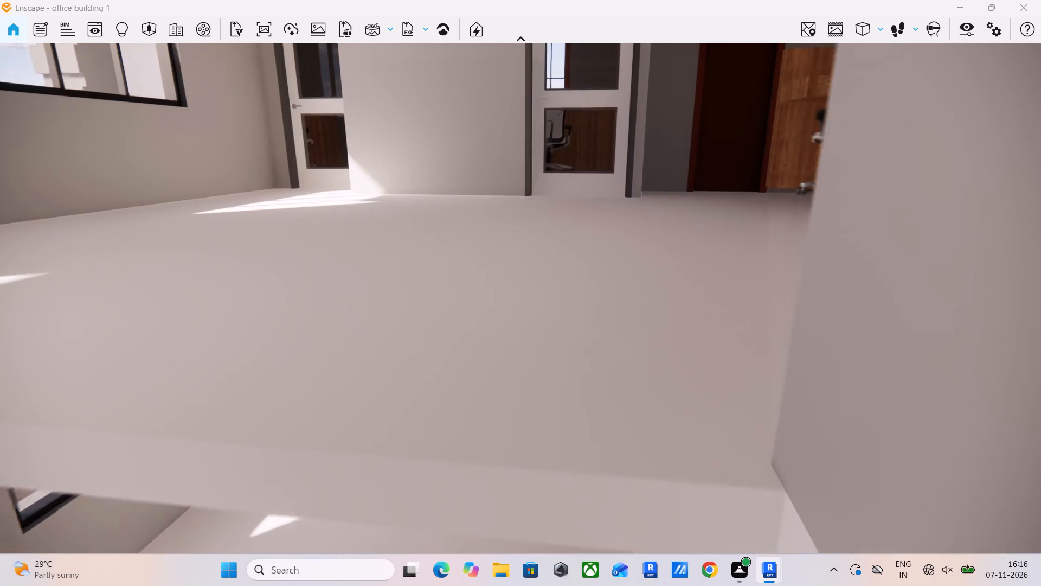
pyautogui.moveTo(511, 298); pyautogui.dragTo(520, 298)
# Look around the upper-floor hall, from the black-framed windows to the wooden workstation cluster and its office chairs.
pyautogui.press('a')
pyautogui.press('a')
pyautogui.press('a')
pyautogui.press('a')
pyautogui.press('a')
pyautogui.press('a')
pyautogui.press('a')
pyautogui.press('a')
pyautogui.press('a')
pyautogui.press('a')
pyautogui.press('a')
pyautogui.press('a')
pyautogui.press('a')
pyautogui.moveTo(765, 356); pyautogui.dragTo(532, 298)
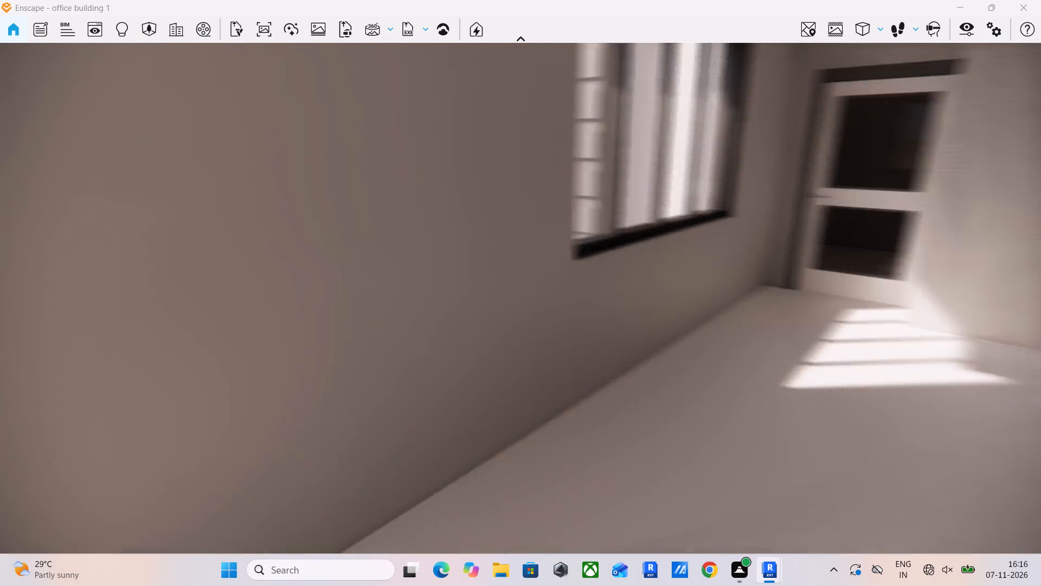
pyautogui.moveTo(532, 298); pyautogui.dragTo(520, 298)
pyautogui.moveTo(560, 354); pyautogui.dragTo(520, 298)
pyautogui.moveTo(492, 349); pyautogui.dragTo(525, 298)
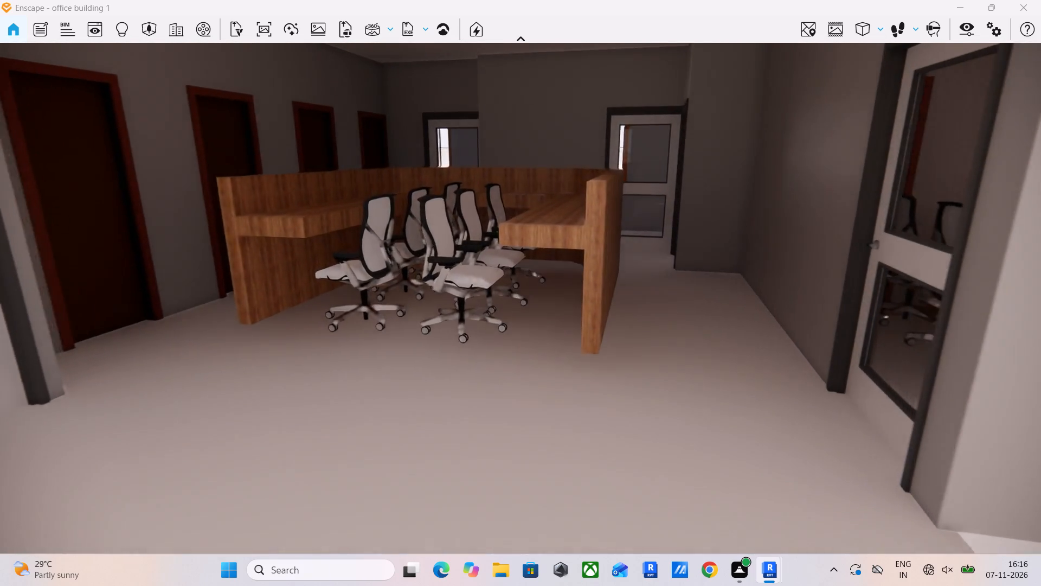
# Enter the glazed-door office with the orange-framed window, inspect its wooden desk and chairs, and return to the doorway.
pyautogui.moveTo(525, 298); pyautogui.dragTo(521, 298)
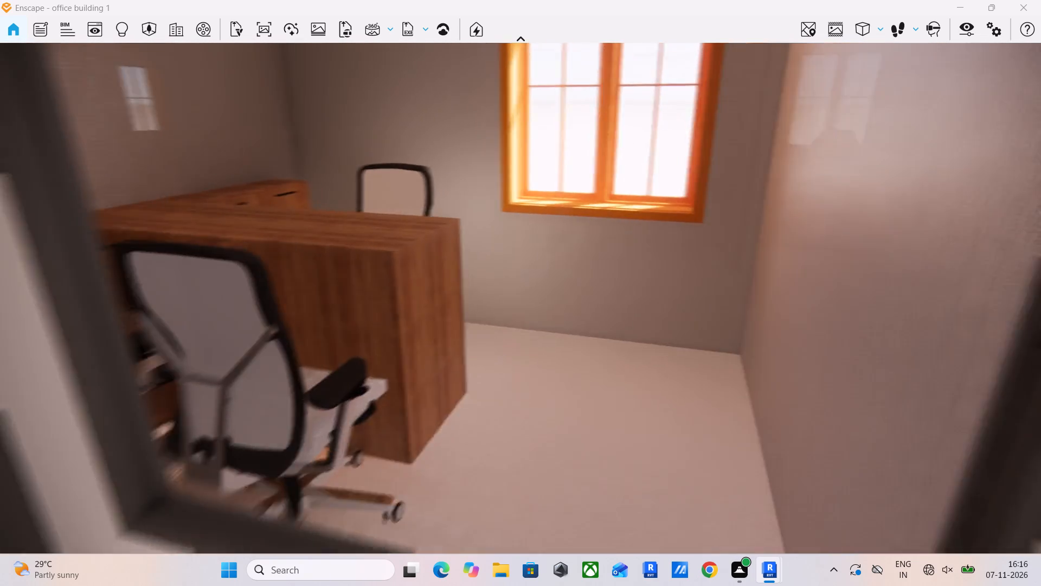
pyautogui.moveTo(521, 298); pyautogui.dragTo(520, 298)
pyautogui.press('d')
pyautogui.press('d')
pyautogui.press('d')
pyautogui.moveTo(0, 349); pyautogui.dragTo(520, 298)
pyautogui.moveTo(104, 285); pyautogui.dragTo(520, 298)
pyautogui.moveTo(221, 276); pyautogui.dragTo(520, 298)
pyautogui.press('w')
pyautogui.press('w')
pyautogui.press('w')
pyautogui.press('w')
pyautogui.press('w')
pyautogui.press('w')
pyautogui.press('w')
pyautogui.press('w')
pyautogui.press('w')
pyautogui.press('w')
pyautogui.press('w')
pyautogui.press('w')
pyautogui.press('w')
pyautogui.press('w')
pyautogui.press('w')
pyautogui.press('w')
pyautogui.press('w')
pyautogui.press('w')
pyautogui.press('w')
pyautogui.press('w')
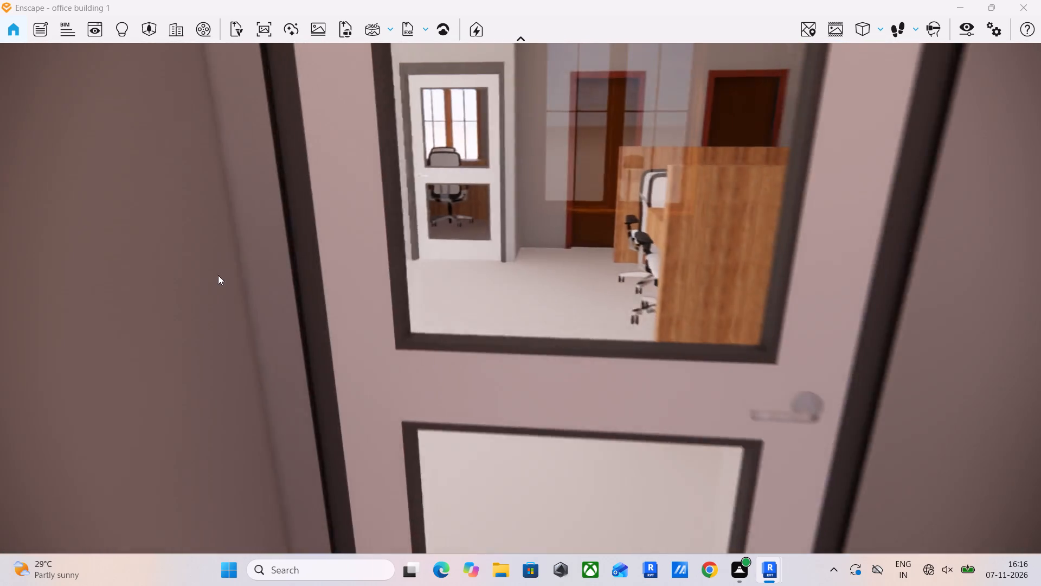
# Cross the hall past the large windows to inspect the corner office's desk and chairs, and head back out.
pyautogui.moveTo(252, 278); pyautogui.dragTo(520, 298)
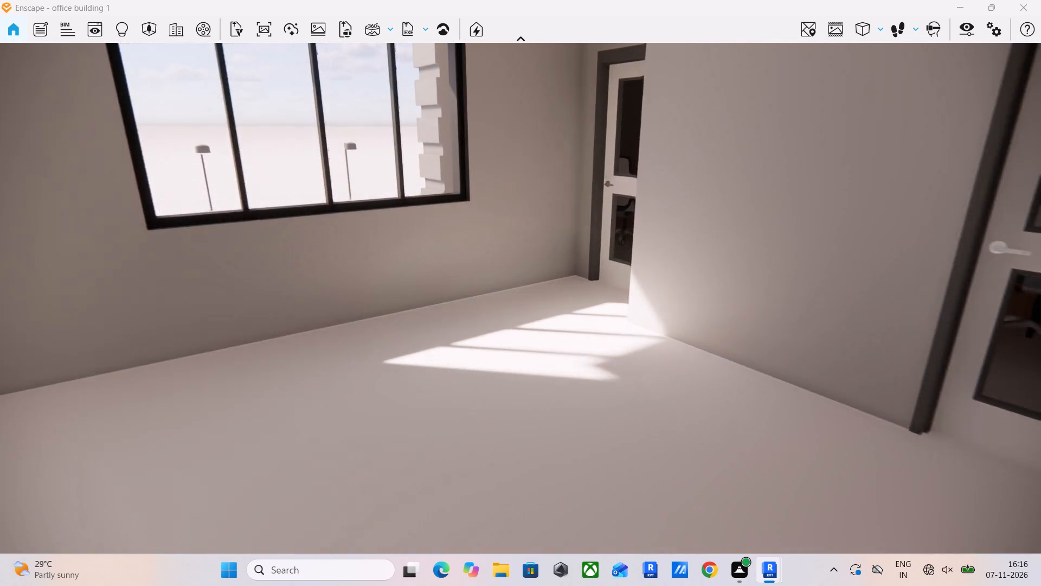
pyautogui.moveTo(520, 298); pyautogui.dragTo(524, 298)
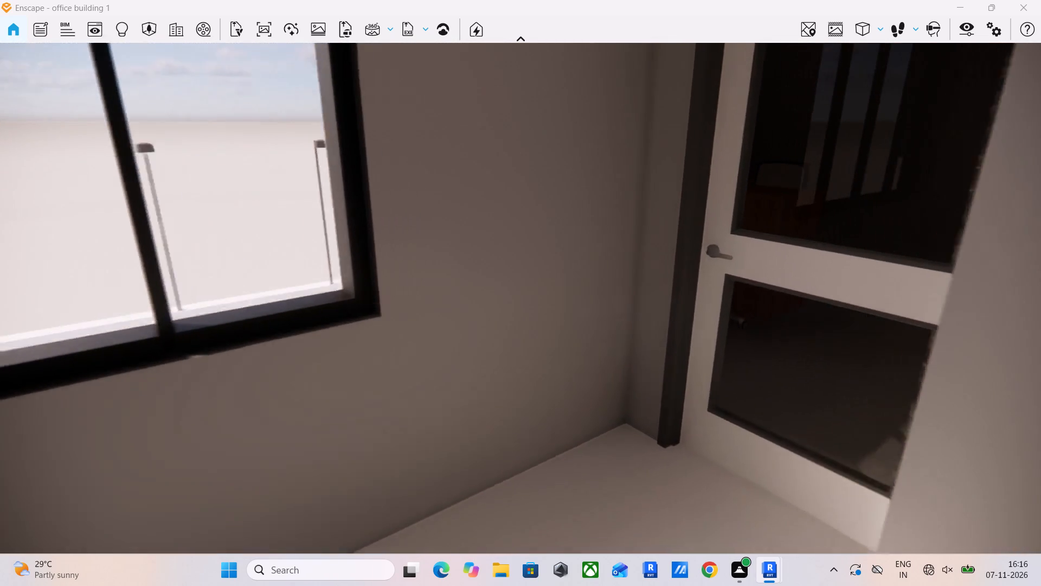
pyautogui.moveTo(524, 298); pyautogui.dragTo(520, 298)
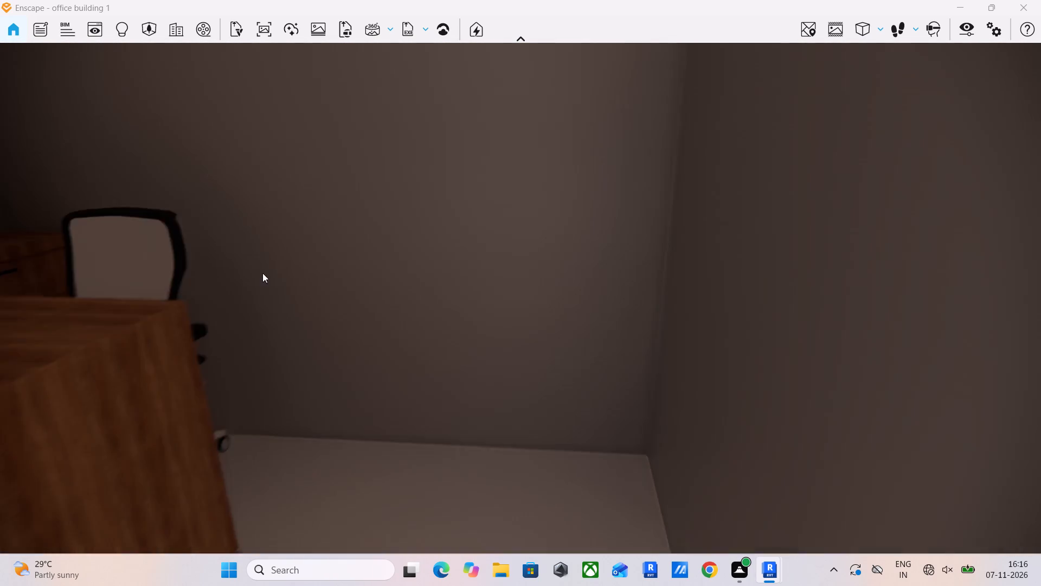
pyautogui.moveTo(262, 273); pyautogui.dragTo(520, 298)
pyautogui.press('d')
pyautogui.moveTo(318, 269); pyautogui.dragTo(520, 298)
pyautogui.press('d')
pyautogui.moveTo(375, 267); pyautogui.dragTo(520, 298)
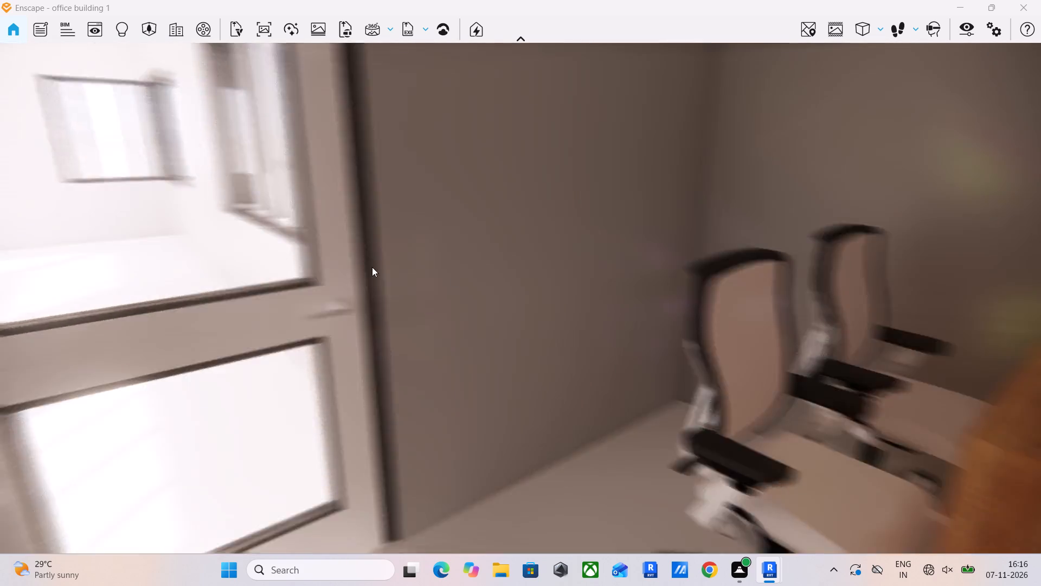
pyautogui.press('w')
pyautogui.press('w')
pyautogui.press('w')
pyautogui.press('w')
pyautogui.press('w')
pyautogui.press('w')
pyautogui.press('w')
pyautogui.press('w')
pyautogui.press('w')
pyautogui.press('w')
pyautogui.press('w')
pyautogui.press('w')
pyautogui.press('w')
pyautogui.press('w')
pyautogui.press('w')
pyautogui.press('w')
pyautogui.press('w')
pyautogui.press('w')
pyautogui.press('w')
pyautogui.press('w')
# Survey the open hall with the staircase, side windows and shared workstations.
pyautogui.moveTo(578, 272); pyautogui.dragTo(520, 298)
pyautogui.moveTo(644, 273); pyautogui.dragTo(507, 298)
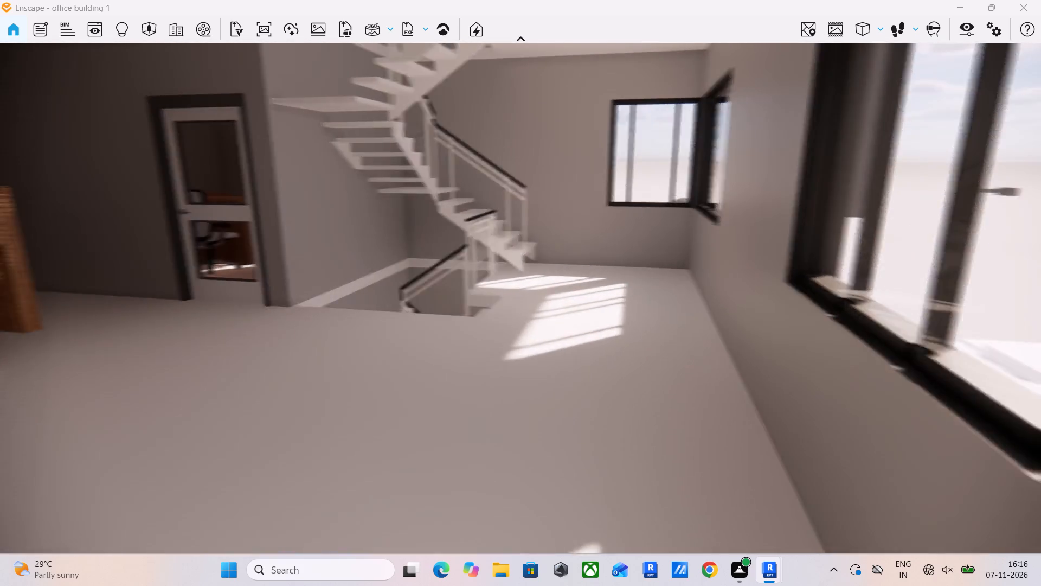
pyautogui.moveTo(507, 298); pyautogui.dragTo(520, 298)
pyautogui.moveTo(635, 283); pyautogui.dragTo(522, 298)
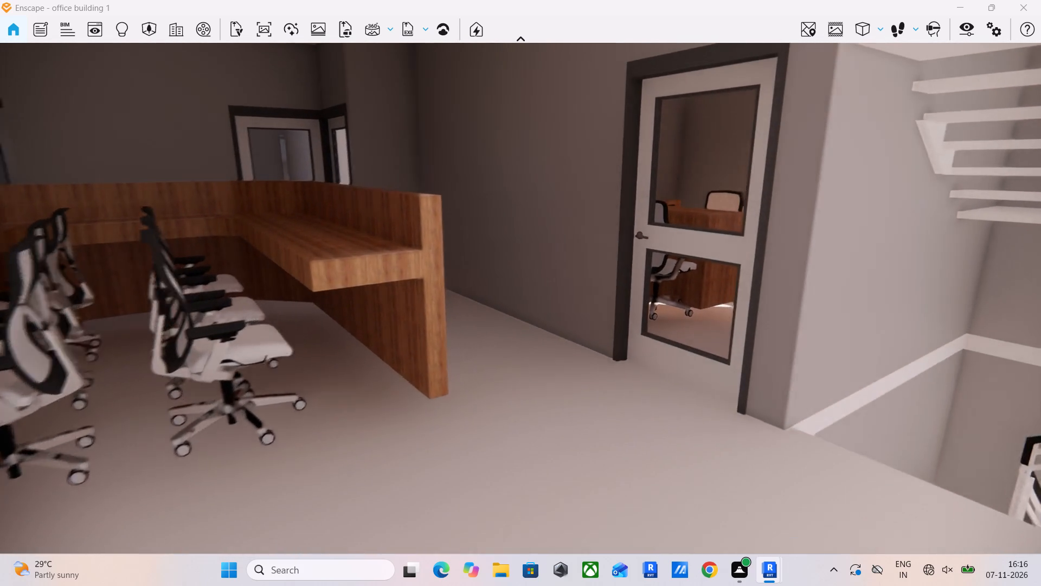
pyautogui.moveTo(522, 298); pyautogui.dragTo(520, 298)
# Walk to the far end of the floor, inspect the office with the L-shaped wooden desk, and return to the corridor.
pyautogui.moveTo(729, 282); pyautogui.dragTo(520, 298)
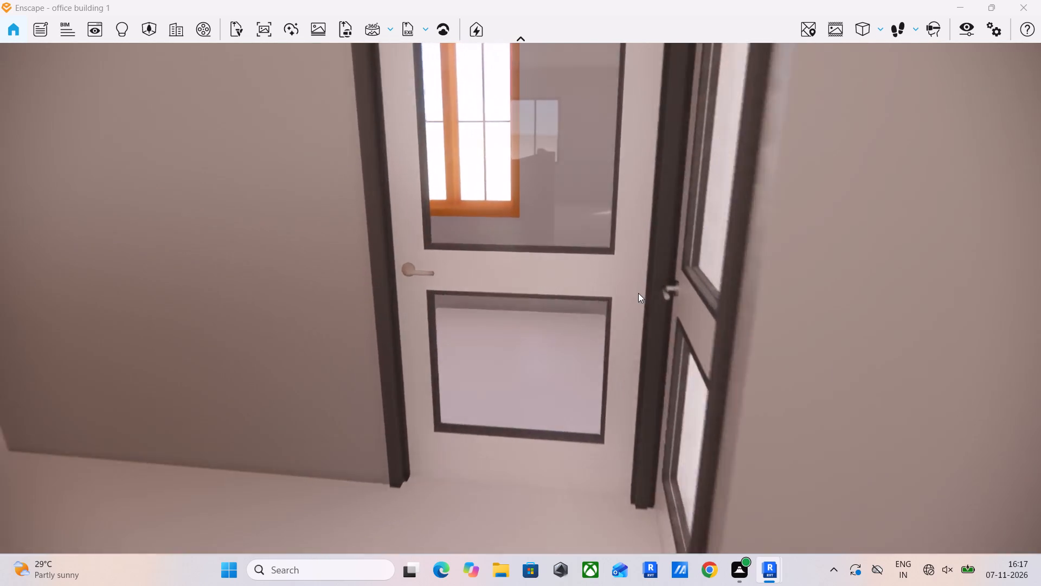
pyautogui.moveTo(802, 296); pyautogui.dragTo(520, 298)
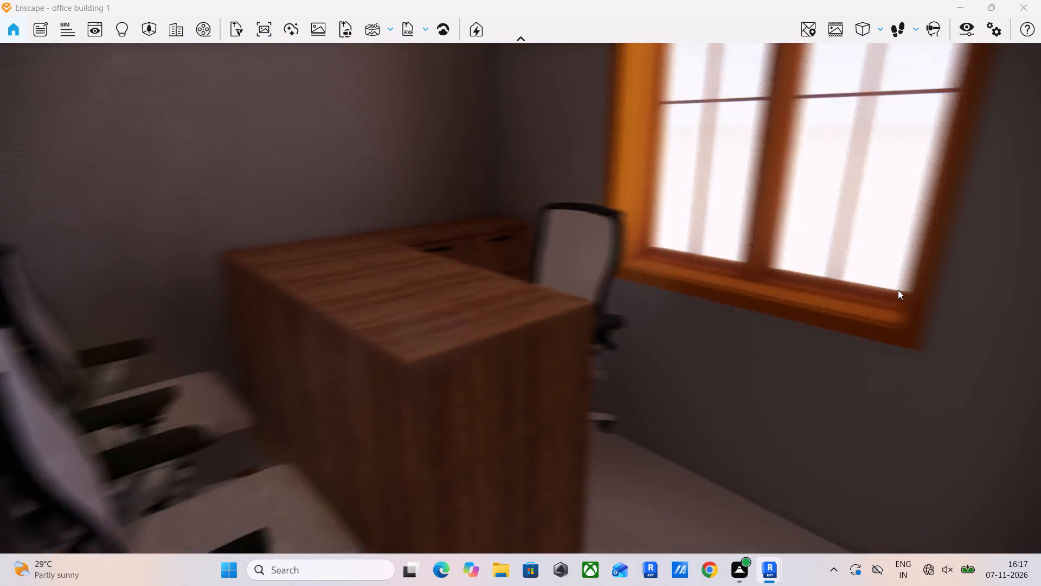
pyautogui.moveTo(1019, 271); pyautogui.dragTo(520, 298)
pyautogui.moveTo(1034, 268); pyautogui.dragTo(520, 298)
pyautogui.press('w')
pyautogui.press('w')
pyautogui.press('w')
pyautogui.press('w')
pyautogui.press('w')
pyautogui.press('w')
pyautogui.press('w')
pyautogui.press('w')
pyautogui.press('w')
pyautogui.press('w')
pyautogui.press('w')
pyautogui.press('w')
pyautogui.press('w')
pyautogui.press('w')
pyautogui.press('w')
pyautogui.press('w')
pyautogui.press('w')
pyautogui.press('w')
pyautogui.press('w')
pyautogui.press('w')
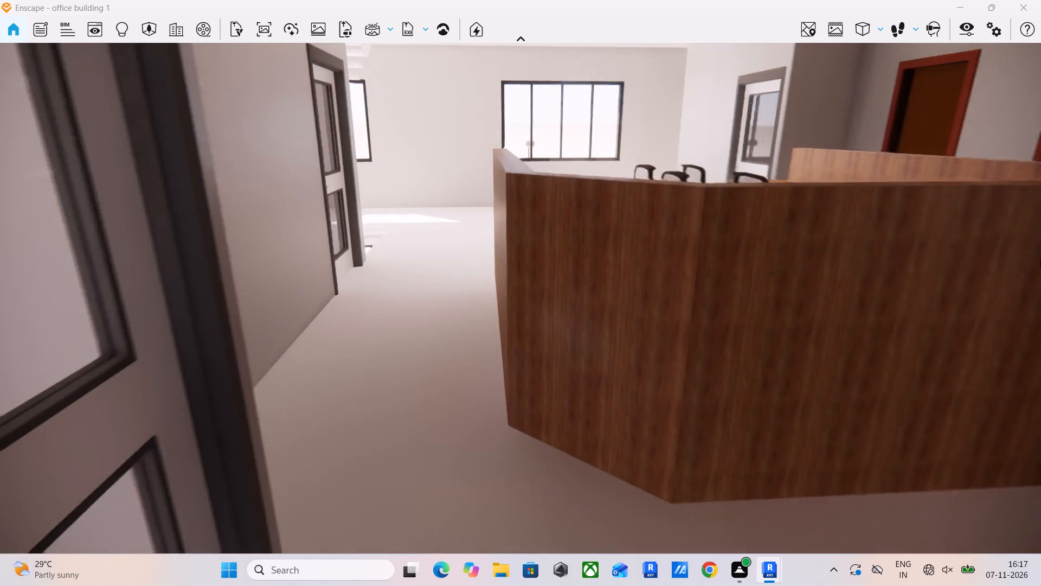
# Enter the meeting room and examine its wooden table, surrounding chairs and orange-framed windows.
pyautogui.moveTo(1040, 255); pyautogui.dragTo(520, 298)
pyautogui.press('a')
pyautogui.moveTo(968, 251); pyautogui.dragTo(520, 298)
pyautogui.press('w')
pyautogui.press('w')
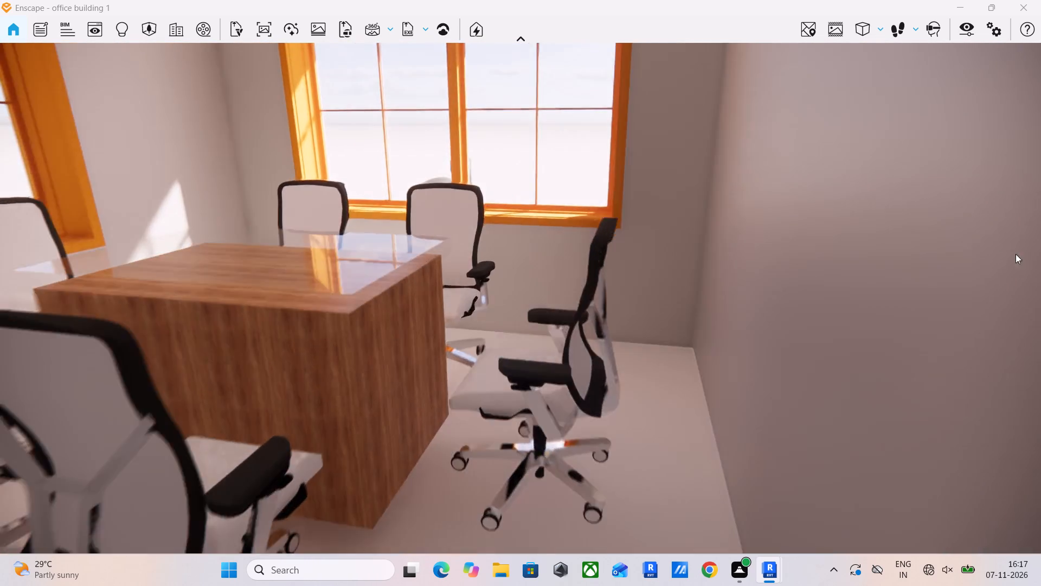
pyautogui.moveTo(1023, 254); pyautogui.dragTo(520, 298)
pyautogui.press('d')
pyautogui.moveTo(1040, 262); pyautogui.dragTo(520, 298)
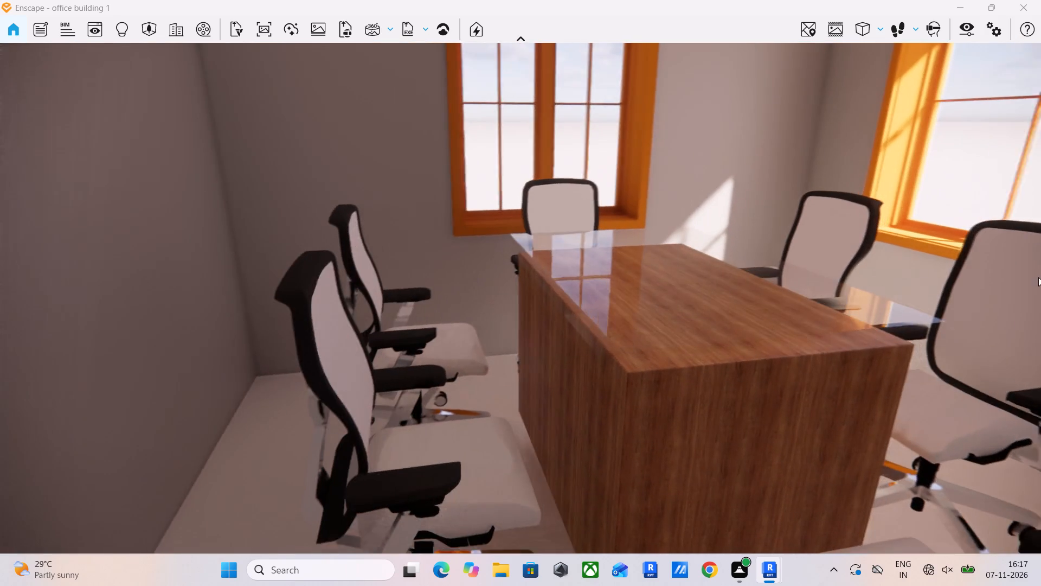
pyautogui.moveTo(757, 256); pyautogui.dragTo(509, 300)
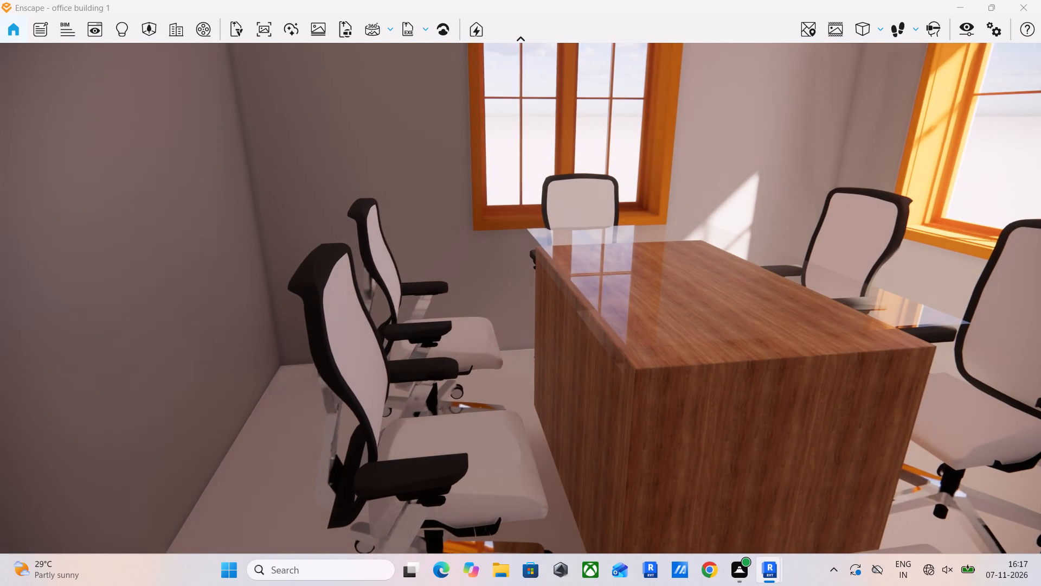
pyautogui.moveTo(509, 300); pyautogui.dragTo(520, 298)
# Leave the meeting room, walk past the wooden workstation partition, and inspect the pantry's L-shaped counter and window-side sink.
pyautogui.moveTo(1038, 267); pyautogui.dragTo(520, 298)
pyautogui.press('w')
pyautogui.press('w')
pyautogui.press('w')
pyautogui.press('w')
pyautogui.press('w')
pyautogui.press('w')
pyautogui.press('w')
pyautogui.press('w')
pyautogui.press('w')
pyautogui.press('w')
pyautogui.press('w')
pyautogui.press('w')
pyautogui.press('w')
pyautogui.press('w')
pyautogui.press('w')
pyautogui.press('w')
pyautogui.press('w')
pyautogui.press('w')
pyautogui.press('w')
pyautogui.press('w')
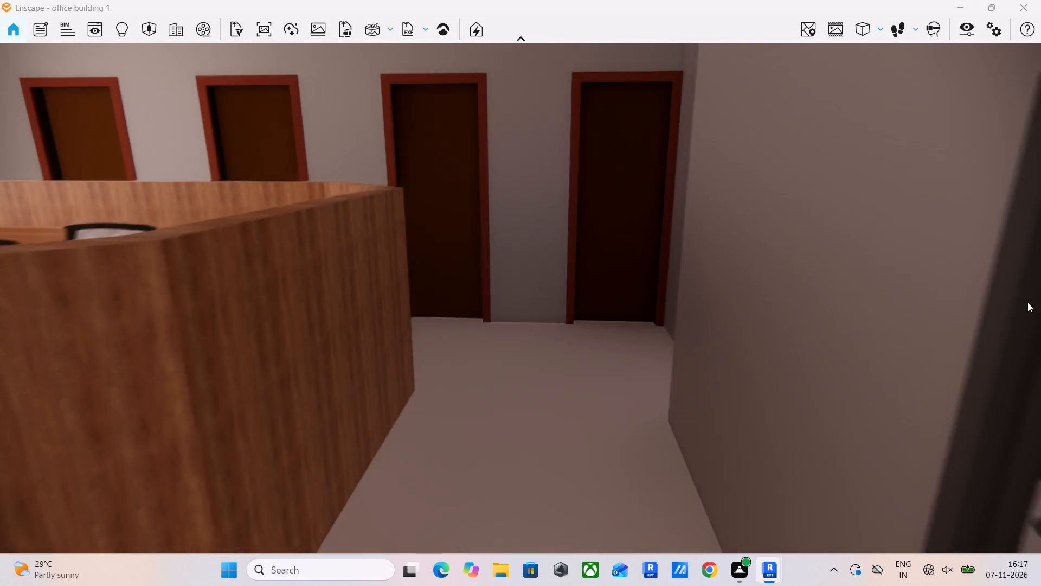
pyautogui.moveTo(811, 308); pyautogui.dragTo(521, 298)
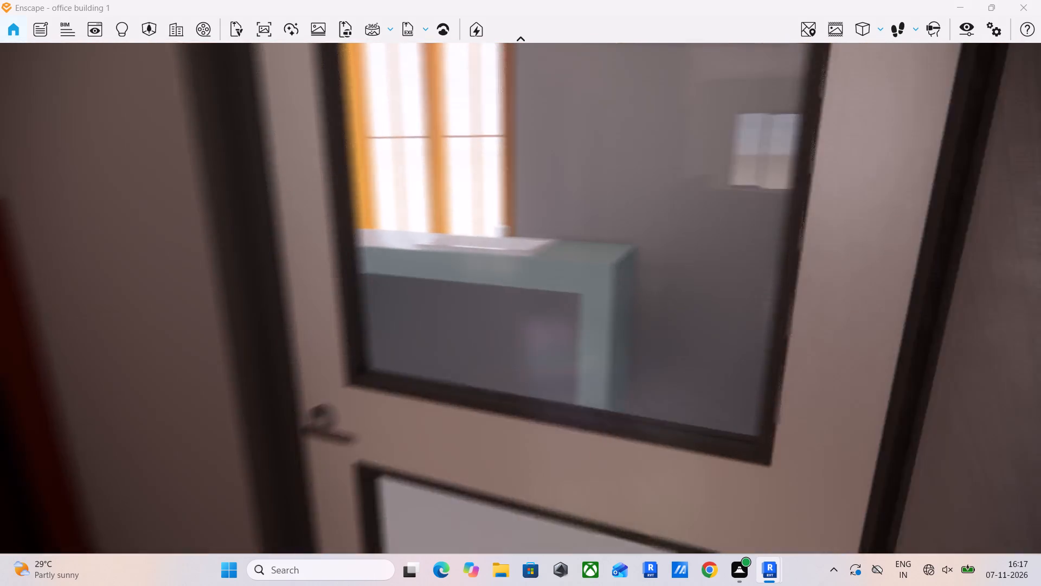
pyautogui.moveTo(521, 298); pyautogui.dragTo(520, 298)
pyautogui.press('d')
pyautogui.moveTo(968, 306); pyautogui.dragTo(497, 298)
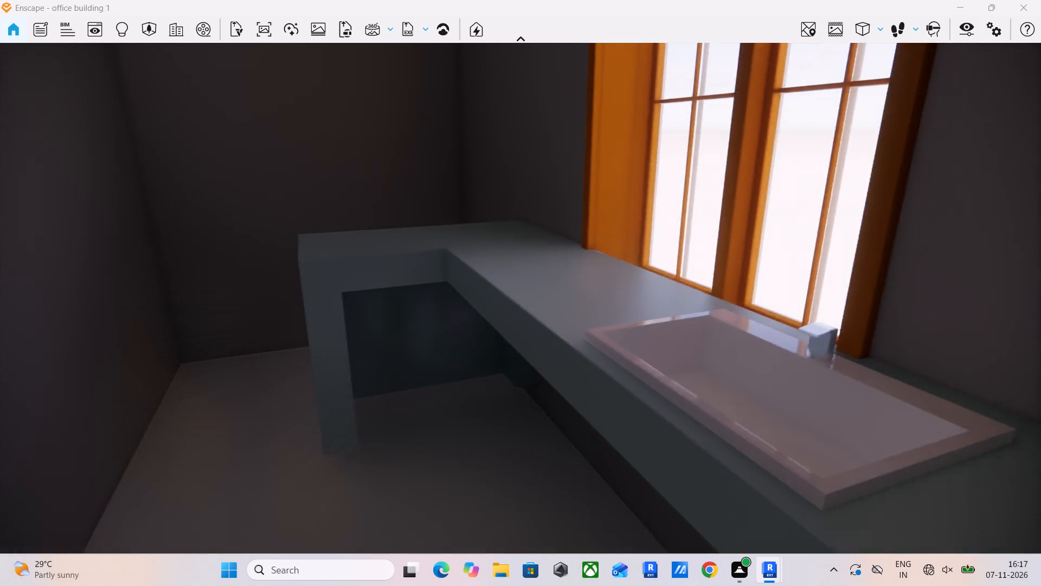
pyautogui.moveTo(497, 298); pyautogui.dragTo(520, 298)
# Cross from the pantry into the toilet room, examine the toilet and surrounding walls, and back out.
pyautogui.moveTo(972, 308); pyautogui.dragTo(520, 298)
pyautogui.press('w')
pyautogui.press('w')
pyautogui.press('w')
pyautogui.press('w')
pyautogui.press('w')
pyautogui.press('w')
pyautogui.press('w')
pyautogui.press('w')
pyautogui.press('w')
pyautogui.press('w')
pyautogui.press('w')
pyautogui.press('w')
pyautogui.press('w')
pyautogui.press('w')
pyautogui.press('w')
pyautogui.press('w')
pyautogui.press('w')
pyautogui.press('w')
pyautogui.press('w')
pyautogui.press('w')
pyautogui.press('d')
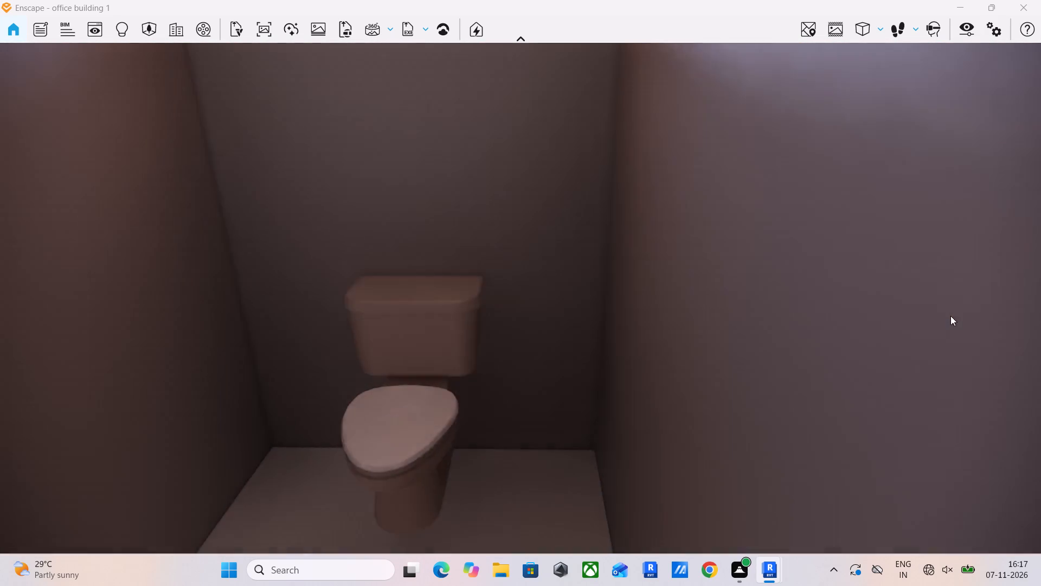
pyautogui.press('s')
pyautogui.press('s')
pyautogui.press('s')
pyautogui.press('s')
pyautogui.press('s')
pyautogui.press('s')
pyautogui.press('s')
pyautogui.press('s')
pyautogui.press('s')
pyautogui.press('s')
pyautogui.press('s')
pyautogui.press('s')
# Walk into the toilet area again and check the toilet and side wall from another angle.
pyautogui.moveTo(953, 304); pyautogui.dragTo(520, 298)
pyautogui.press('a')
pyautogui.press('w')
pyautogui.press('w')
pyautogui.press('w')
pyautogui.press('w')
pyautogui.press('w')
pyautogui.press('w')
pyautogui.press('w')
pyautogui.press('w')
pyautogui.press('w')
pyautogui.press('w')
pyautogui.press('w')
pyautogui.press('w')
pyautogui.press('w')
pyautogui.press('w')
pyautogui.press('w')
pyautogui.press('w')
pyautogui.press('w')
pyautogui.press('w')
pyautogui.press('w')
pyautogui.press('w')
pyautogui.moveTo(962, 299); pyautogui.dragTo(520, 298)
pyautogui.moveTo(658, 300); pyautogui.dragTo(516, 299)
pyautogui.press('s')
pyautogui.press('s')
pyautogui.press('s')
pyautogui.press('s')
pyautogui.press('s')
pyautogui.press('s')
pyautogui.press('s')
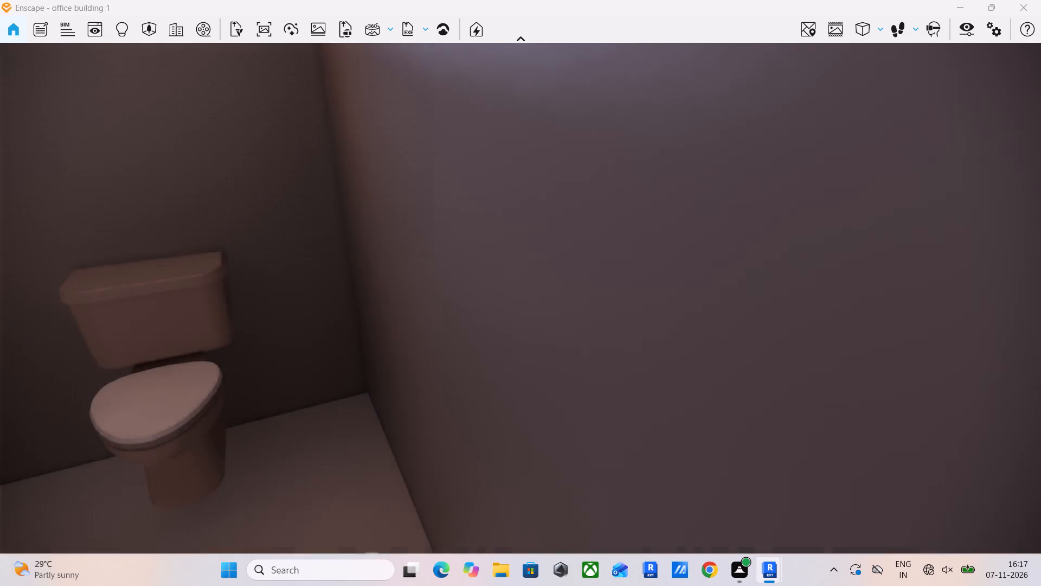
pyautogui.moveTo(516, 299); pyautogui.dragTo(520, 298)
# Return past the wooden workstations to the open hall and examine the corner windows beside the staircase.
pyautogui.moveTo(886, 300); pyautogui.dragTo(520, 298)
pyautogui.press('w')
pyautogui.press('w')
pyautogui.press('w')
pyautogui.press('w')
pyautogui.press('w')
pyautogui.press('w')
pyautogui.press('w')
pyautogui.press('w')
pyautogui.press('w')
pyautogui.press('w')
pyautogui.press('w')
pyautogui.press('w')
pyautogui.press('w')
pyautogui.press('w')
pyautogui.press('w')
pyautogui.press('w')
pyautogui.press('w')
pyautogui.press('w')
pyautogui.press('w')
pyautogui.press('w')
pyautogui.moveTo(977, 317); pyautogui.dragTo(520, 298)
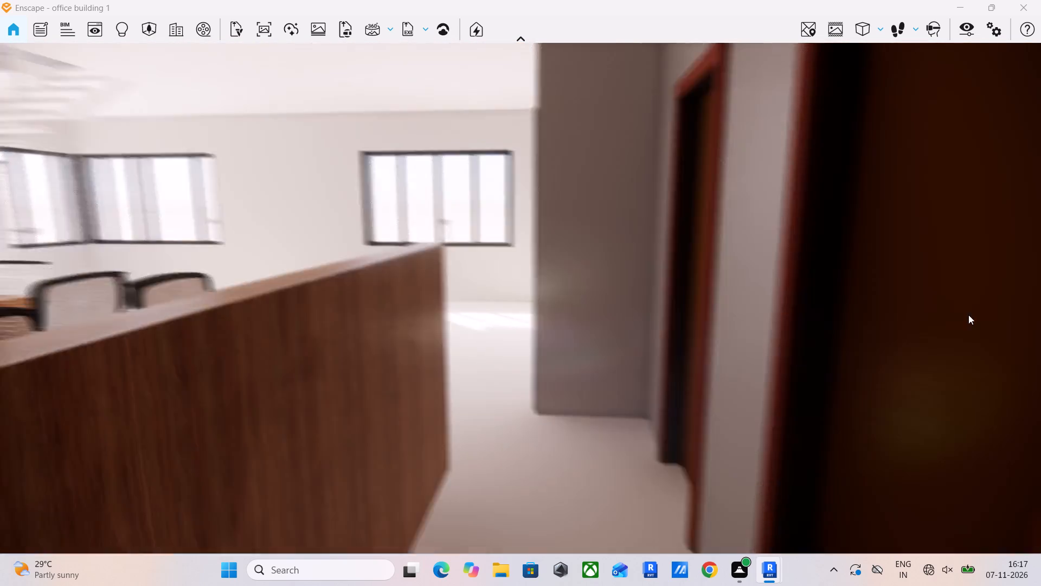
pyautogui.moveTo(1039, 378); pyautogui.dragTo(518, 298)
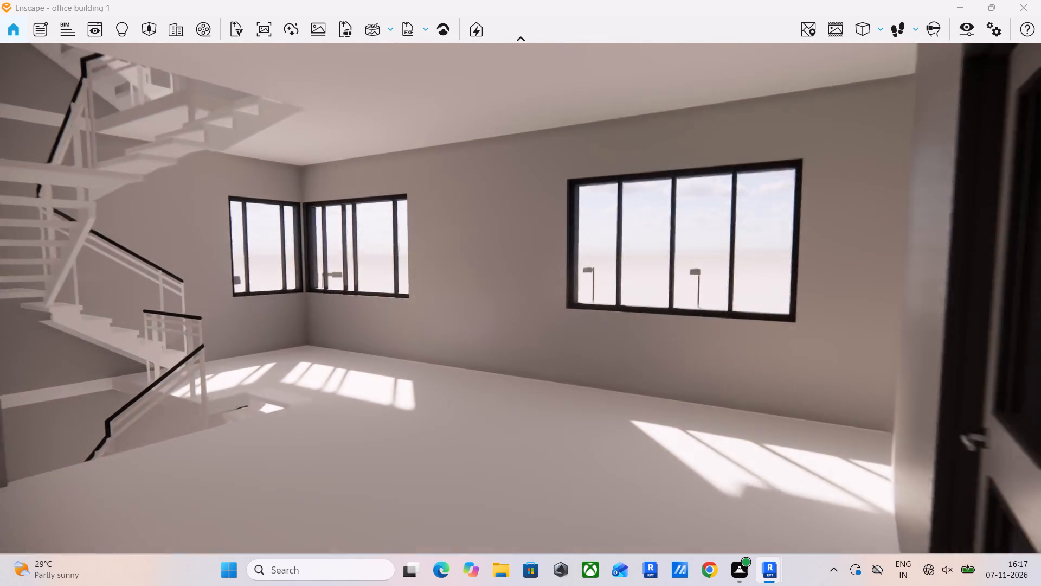
pyautogui.moveTo(518, 298); pyautogui.dragTo(520, 298)
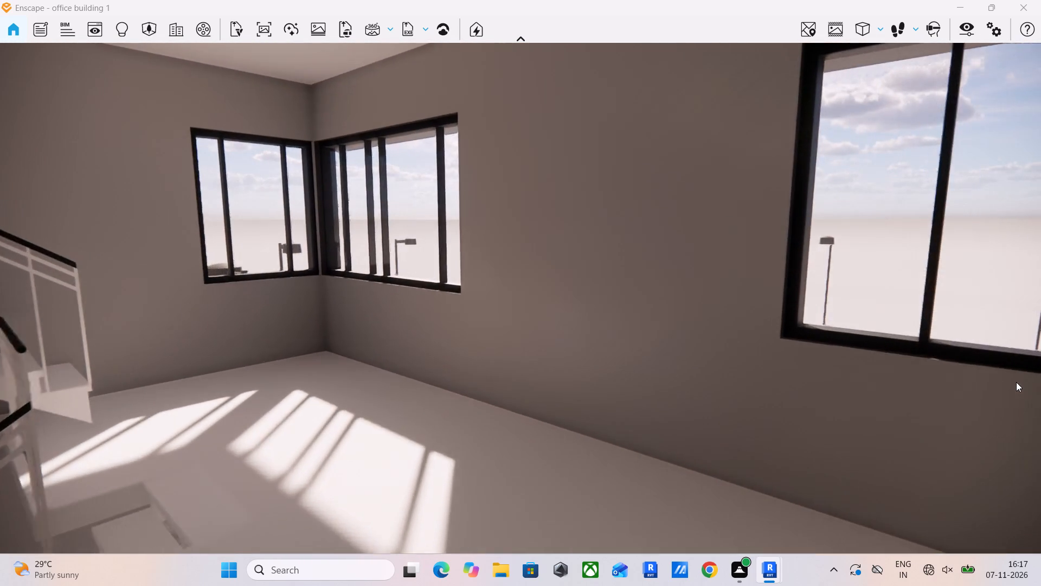
pyautogui.moveTo(1015, 382); pyautogui.dragTo(520, 298)
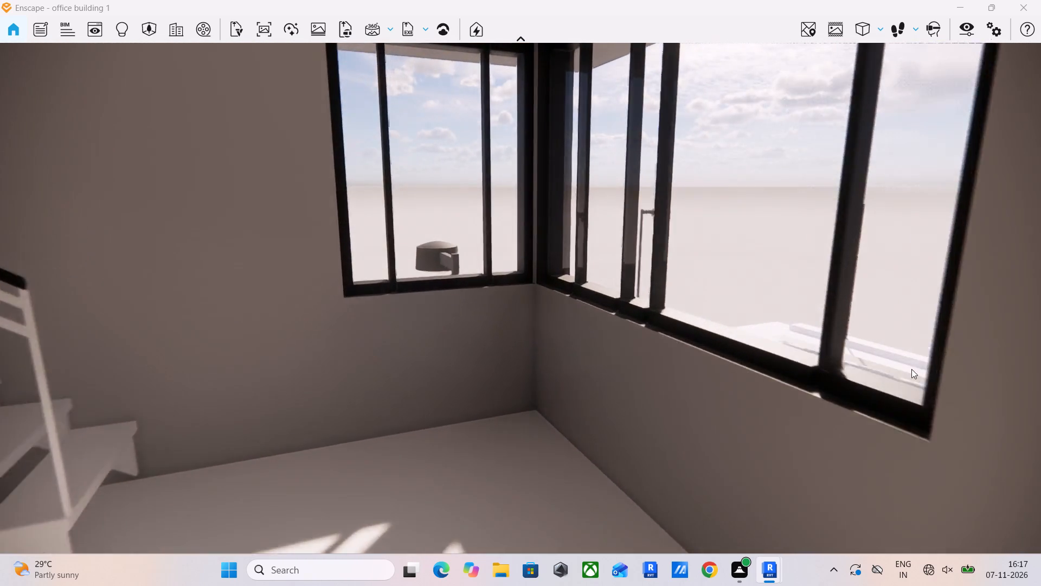
pyautogui.moveTo(801, 345); pyautogui.dragTo(520, 298)
# Climb the staircase to the next floor and look over its hall and windows.
pyautogui.moveTo(873, 338); pyautogui.dragTo(520, 298)
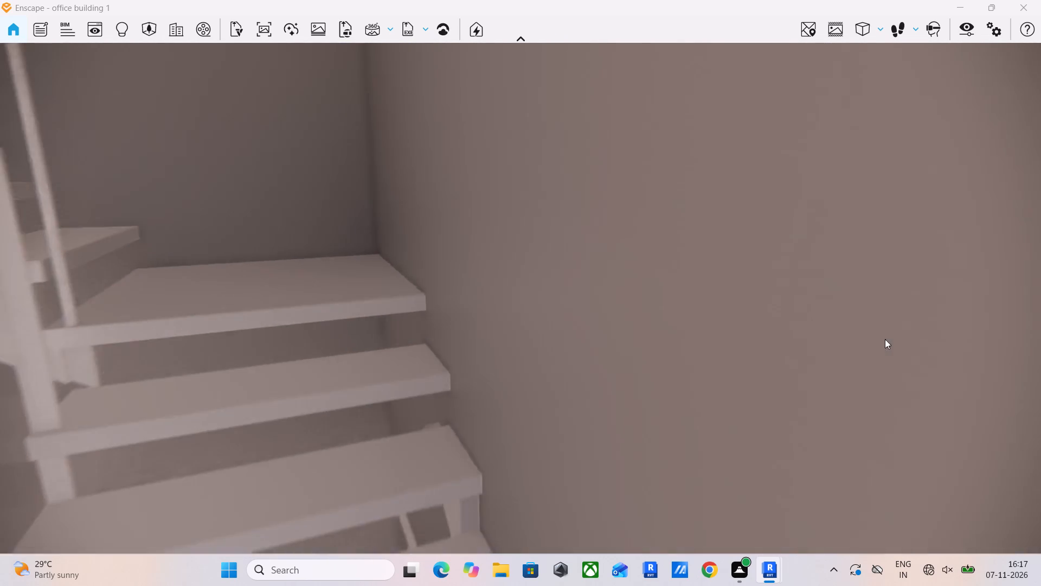
pyautogui.moveTo(787, 339); pyautogui.dragTo(520, 298)
pyautogui.moveTo(766, 333); pyautogui.dragTo(520, 298)
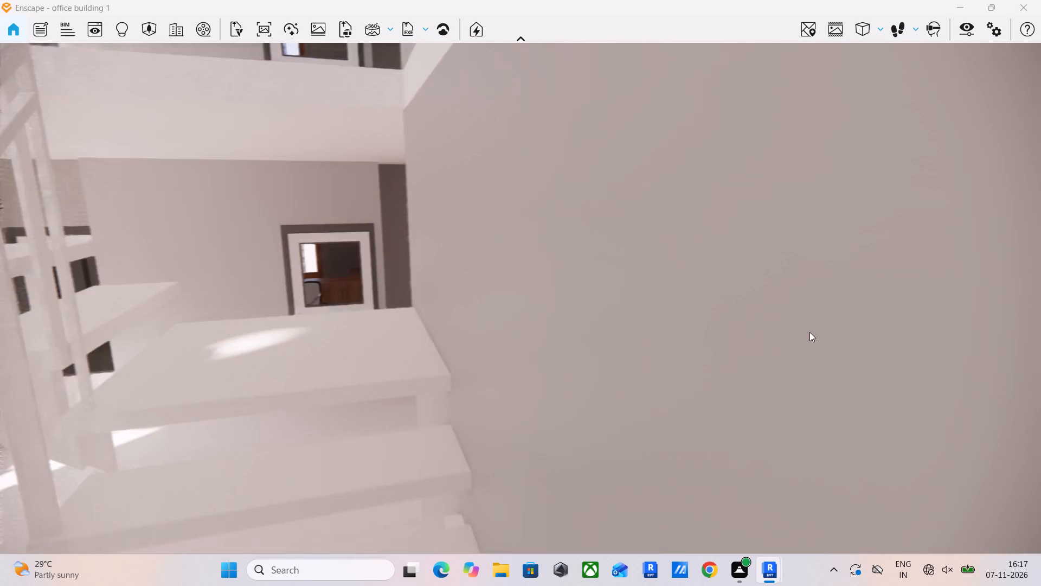
pyautogui.moveTo(807, 332); pyautogui.dragTo(520, 298)
pyautogui.moveTo(830, 329); pyautogui.dragTo(526, 298)
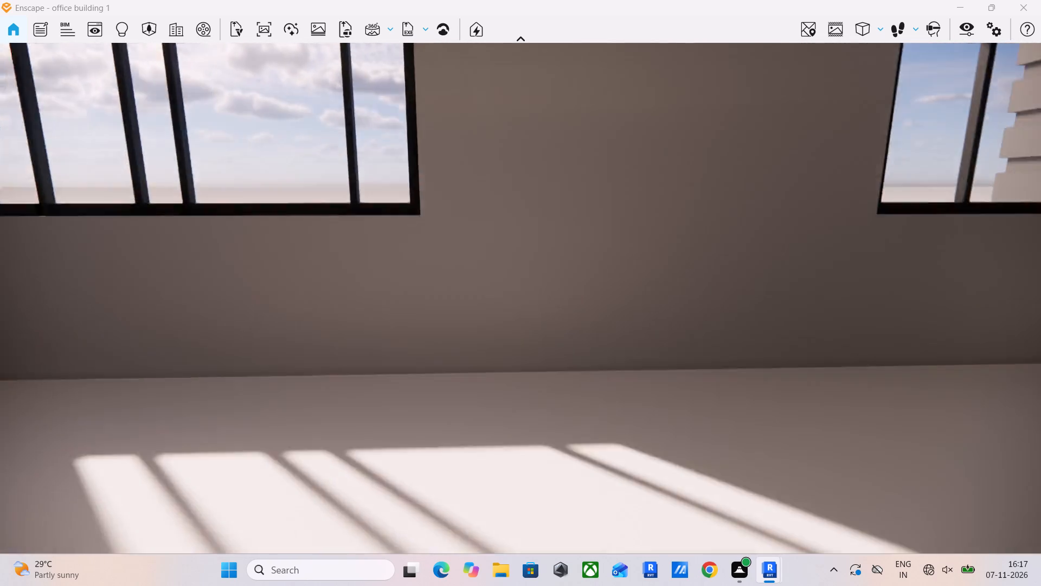
pyautogui.moveTo(526, 298); pyautogui.dragTo(520, 298)
# Enter the office beside the workstations and examine its L-shaped wooden desk, chairs, interior door and orange-framed window.
pyautogui.moveTo(648, 337); pyautogui.dragTo(521, 298)
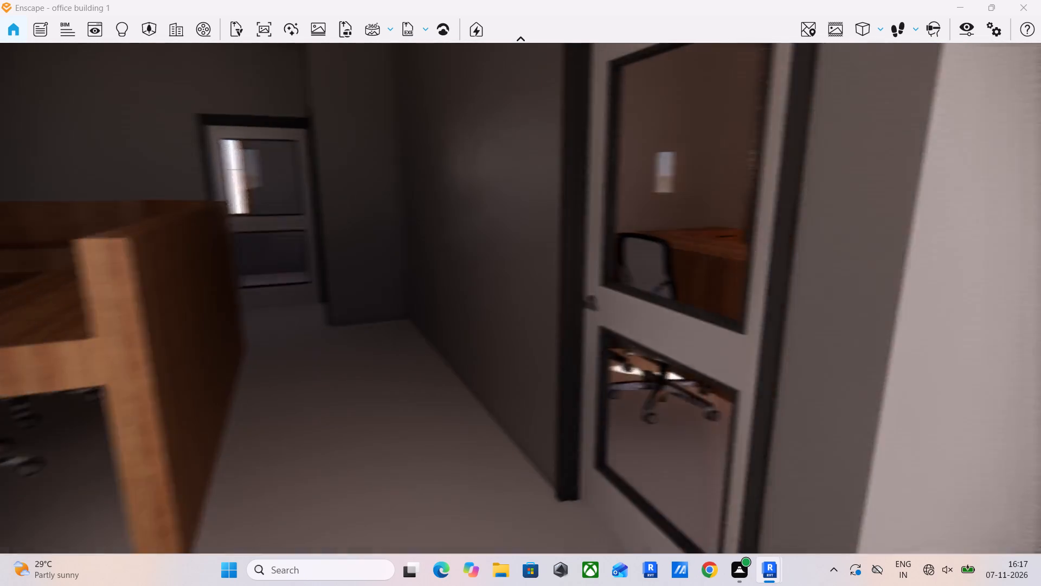
pyautogui.moveTo(521, 298); pyautogui.dragTo(520, 298)
pyautogui.press('s')
pyautogui.press('s')
pyautogui.press('s')
pyautogui.press('s')
pyautogui.press('s')
pyautogui.press('s')
pyautogui.press('s')
pyautogui.press('s')
pyautogui.press('s')
pyautogui.press('s')
pyautogui.press('s')
pyautogui.press('s')
pyautogui.press('s')
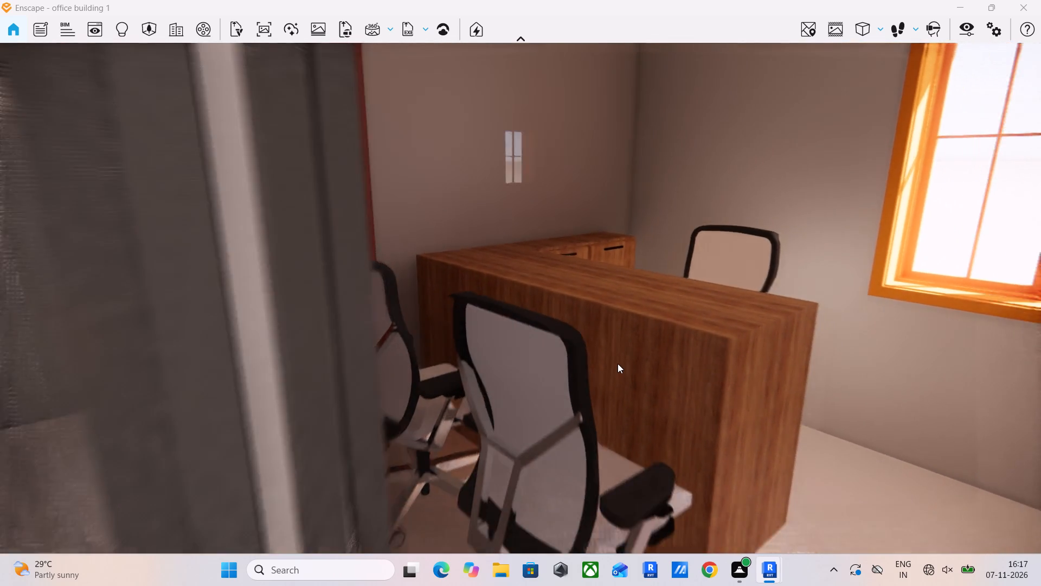
pyautogui.press('w')
pyautogui.press('w')
pyautogui.press('w')
pyautogui.press('w')
pyautogui.press('w')
pyautogui.press('w')
pyautogui.press('w')
pyautogui.press('w')
pyautogui.press('w')
pyautogui.press('w')
pyautogui.press('w')
pyautogui.press('w')
pyautogui.press('a')
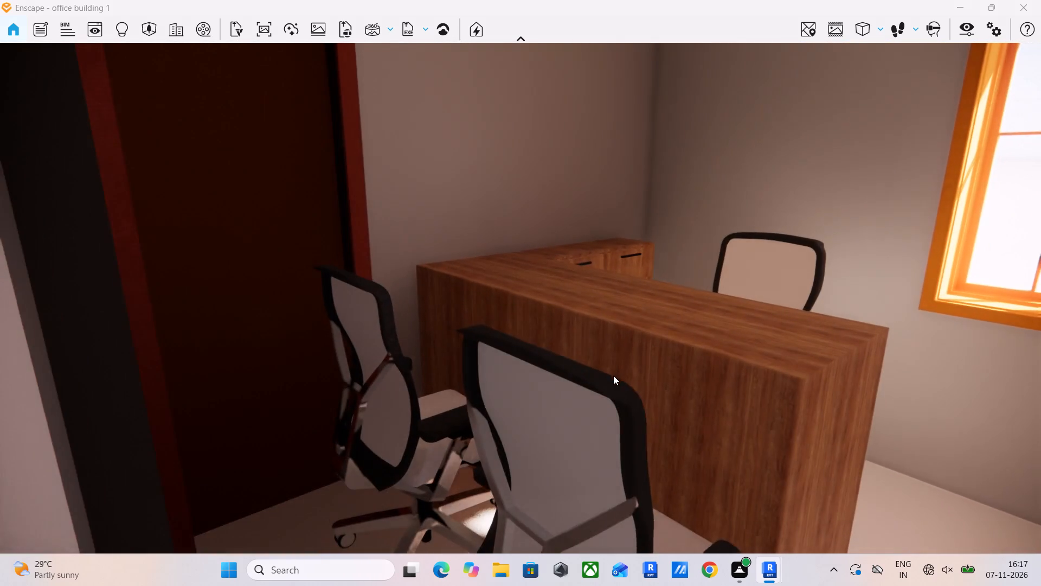
pyautogui.press('d')
pyautogui.moveTo(560, 386); pyautogui.dragTo(520, 298)
pyautogui.press('a')
pyautogui.moveTo(776, 384); pyautogui.dragTo(526, 300)
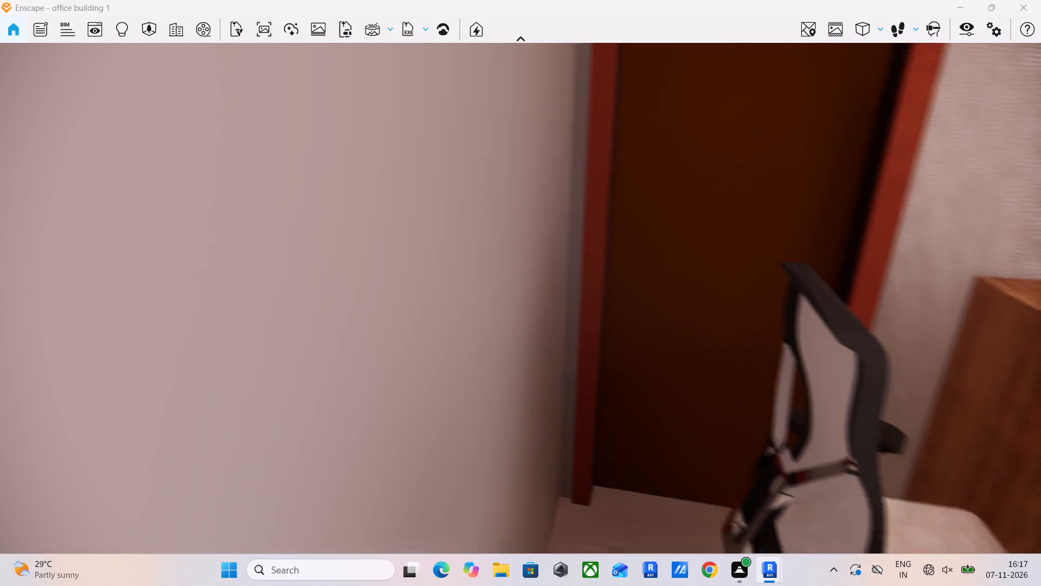
pyautogui.moveTo(526, 300); pyautogui.dragTo(520, 298)
# Examine the office's red-framed door, floor, walls and furniture at close range, switching between walk and fly modes.
pyautogui.press('space')
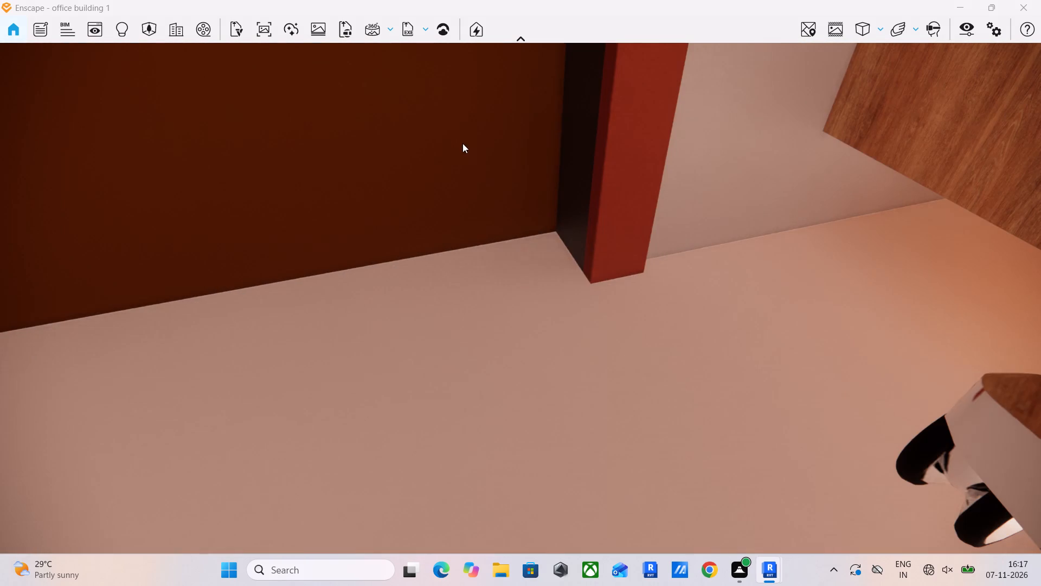
pyautogui.press('w')
pyautogui.press('space')
pyautogui.press('space')
pyautogui.press('space')
pyautogui.press('space')
pyautogui.press('space')
pyautogui.press('space')
pyautogui.press('space')
pyautogui.press('space')
pyautogui.press('space')
pyautogui.press('space')
pyautogui.press('space')
pyautogui.press('space')
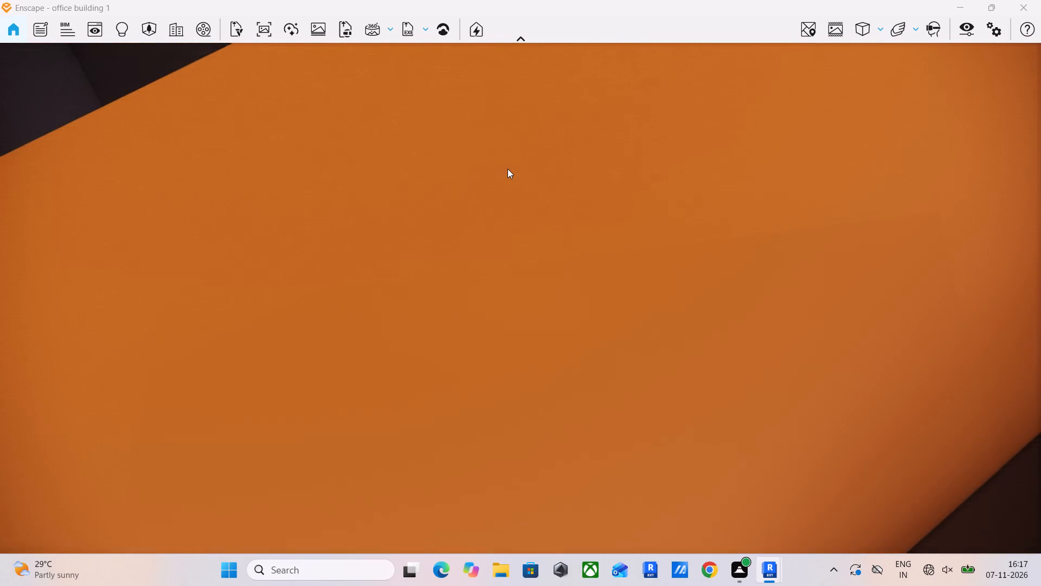
pyautogui.press('e')
pyautogui.press('e')
pyautogui.moveTo(584, 227); pyautogui.dragTo(528, 301)
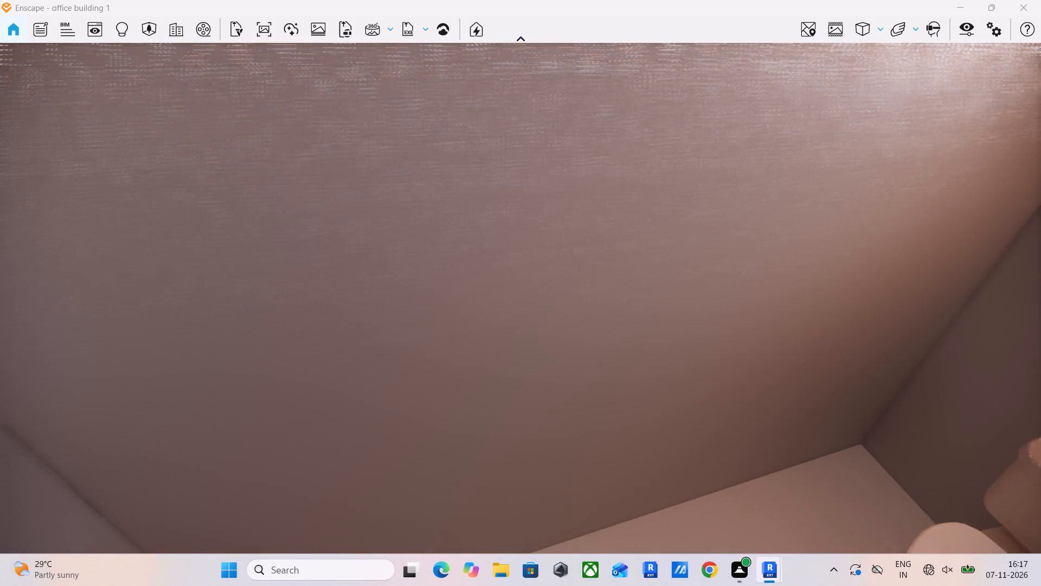
pyautogui.moveTo(528, 301); pyautogui.dragTo(520, 298)
pyautogui.moveTo(539, 214); pyautogui.dragTo(520, 298)
pyautogui.moveTo(325, 260); pyautogui.dragTo(529, 292)
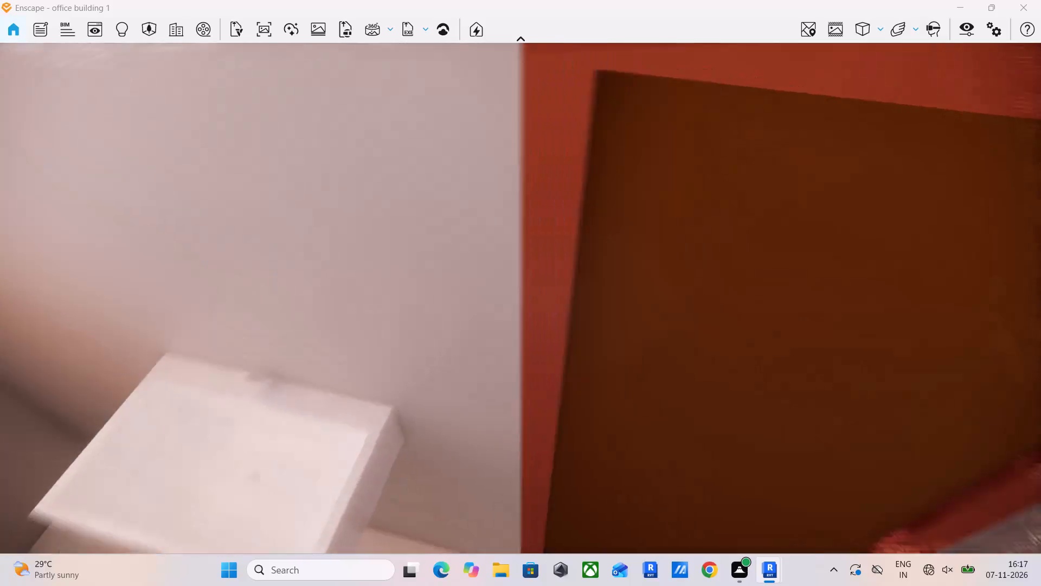
pyautogui.moveTo(529, 292); pyautogui.dragTo(520, 298)
# Fly out of the office, return to walk mode and examine the bare hall's black-framed window and glazed doors.
pyautogui.press('w')
pyautogui.press('w')
pyautogui.press('w')
pyautogui.press('w')
pyautogui.press('w')
pyautogui.press('w')
pyautogui.press('w')
pyautogui.press('w')
pyautogui.press('w')
pyautogui.press('w')
pyautogui.press('w')
pyautogui.press('w')
pyautogui.press('w')
pyautogui.press('w')
pyautogui.press('w')
pyautogui.press('w')
pyautogui.press('w')
pyautogui.press('w')
pyautogui.press('w')
pyautogui.press('w')
pyautogui.press('space')
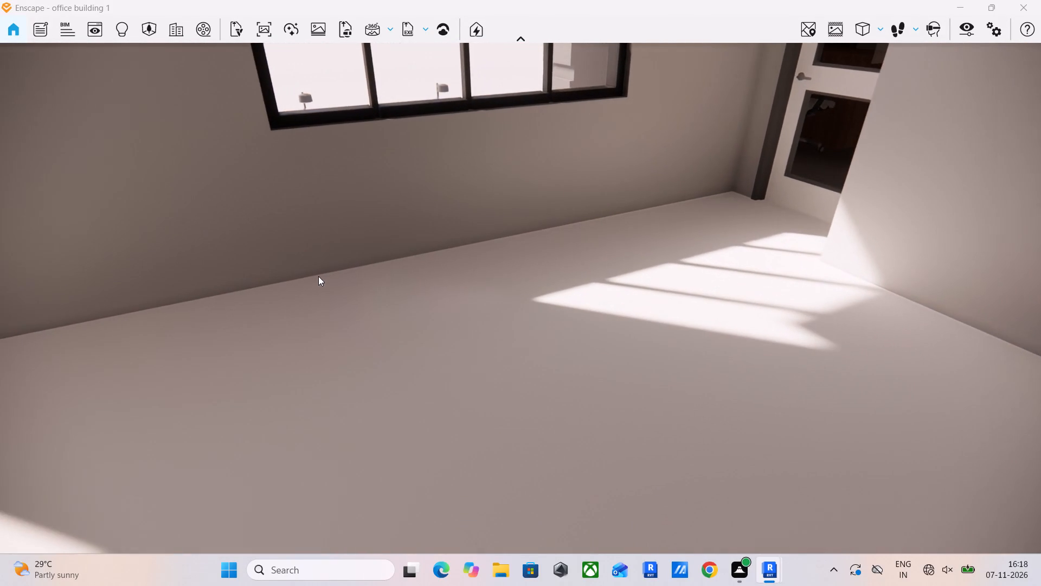
pyautogui.moveTo(494, 234); pyautogui.dragTo(520, 298)
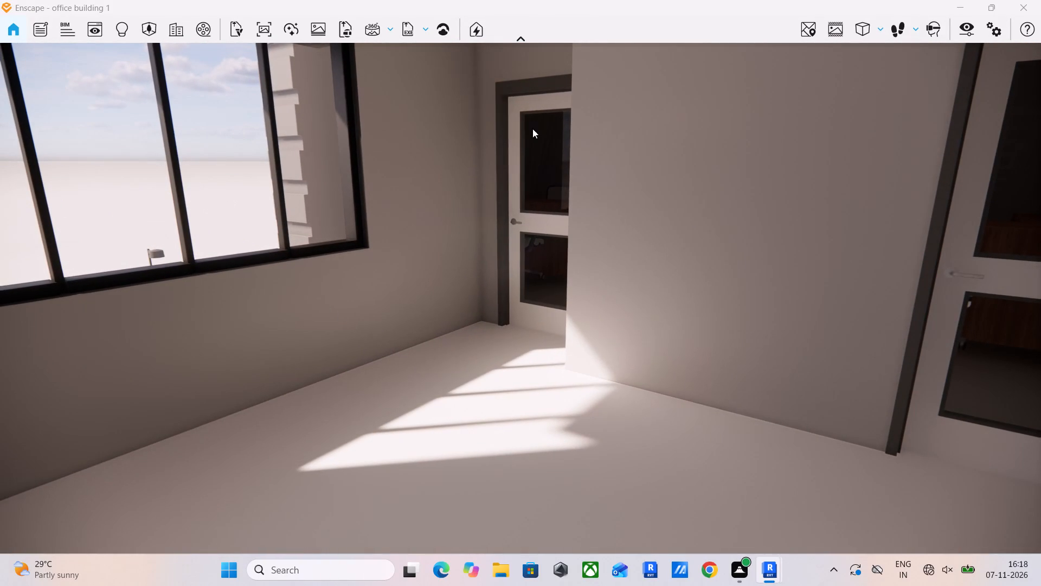
# Close the Enscape walkthrough and return to the Revit 3D view.
pyautogui.click(1033, 1)
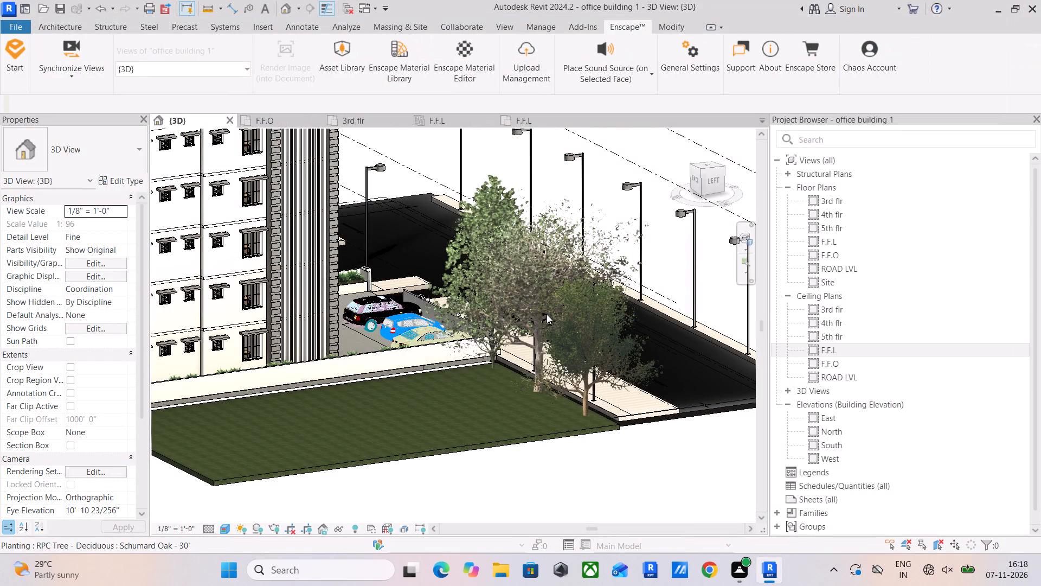
# Frame the whole building and its site from a front corner in the 3D view.
pyautogui.scroll(-3, 547, 314)
pyautogui.moveTo(558, 329); pyautogui.dragTo(548, 353, button='middle')
pyautogui.scroll(-1, 548, 353)
pyautogui.keyDown('shift'); pyautogui.moveTo(583, 348); pyautogui.dragTo(310, 362, button='middle'); pyautogui.keyUp('shift')
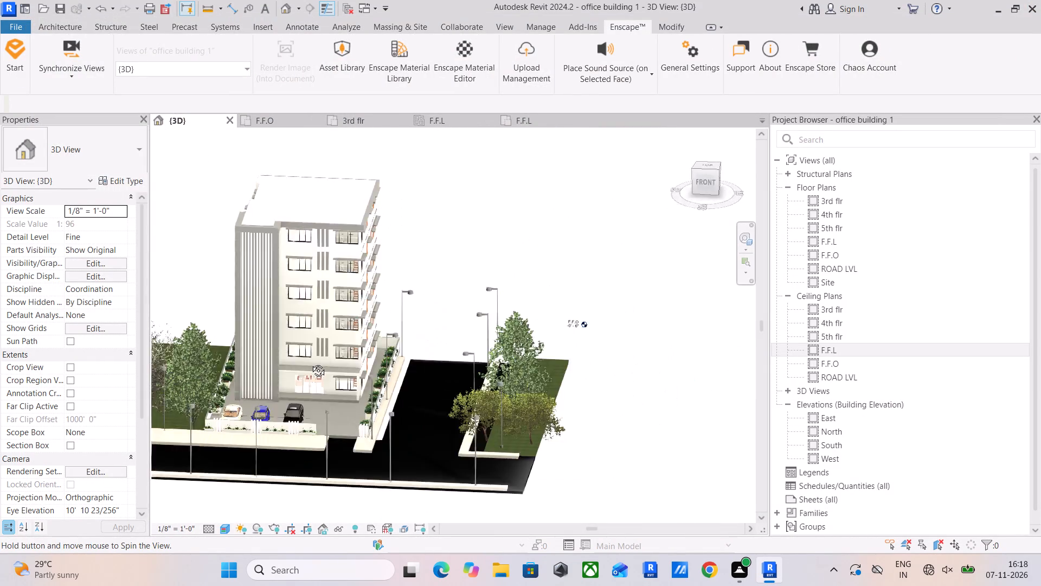
pyautogui.keyDown('shift'); pyautogui.moveTo(310, 362); pyautogui.dragTo(258, 347, button='middle'); pyautogui.keyUp('shift')
pyautogui.moveTo(281, 344); pyautogui.dragTo(585, 334, button='middle')
pyautogui.moveTo(588, 342); pyautogui.dragTo(493, 376, button='middle')
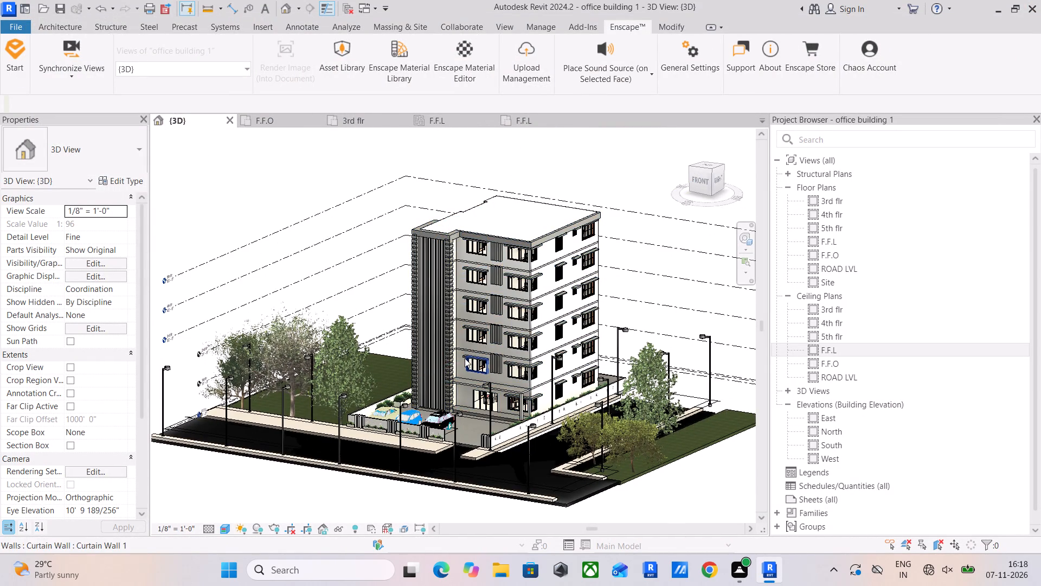
pyautogui.keyDown('shift'); pyautogui.moveTo(465, 358); pyautogui.dragTo(466, 340, button='middle'); pyautogui.keyUp('shift')
# Render the 3D view with the quality set to High.
pyautogui.press('r')
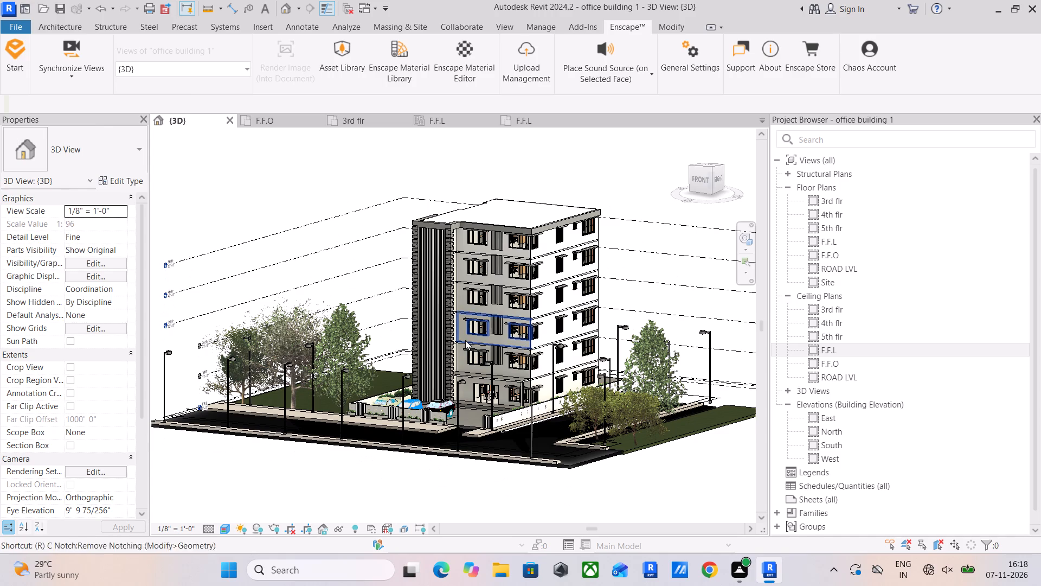
pyautogui.press('r')
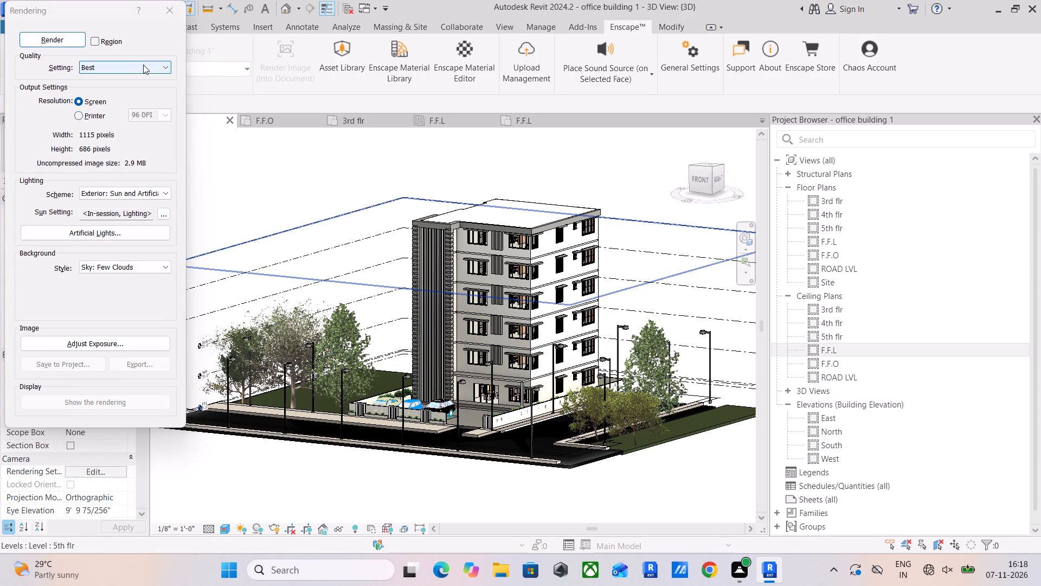
pyautogui.click(143, 65)
pyautogui.click(132, 84)
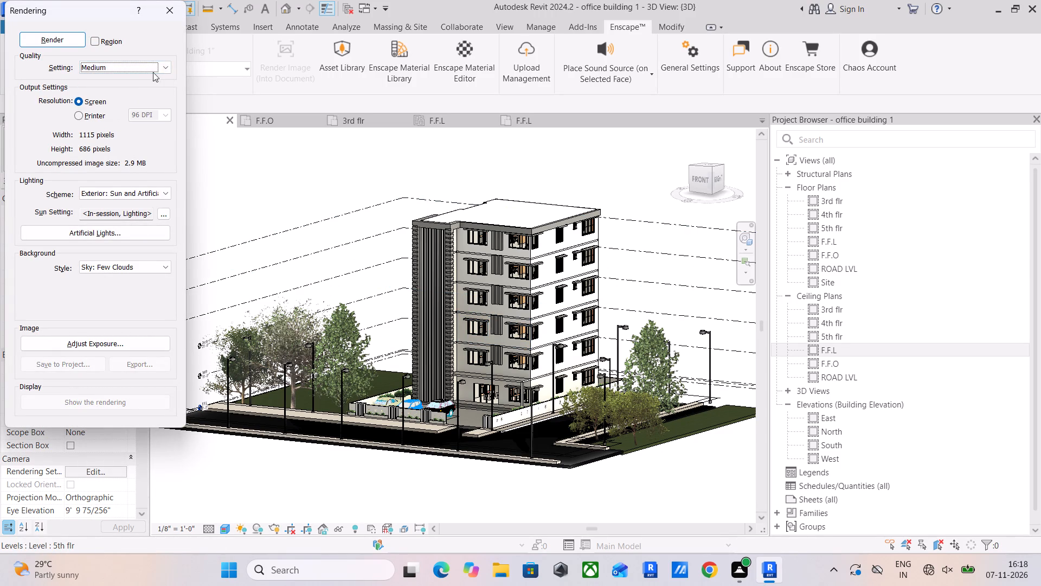
pyautogui.click(158, 60)
pyautogui.click(142, 63)
pyautogui.click(114, 94)
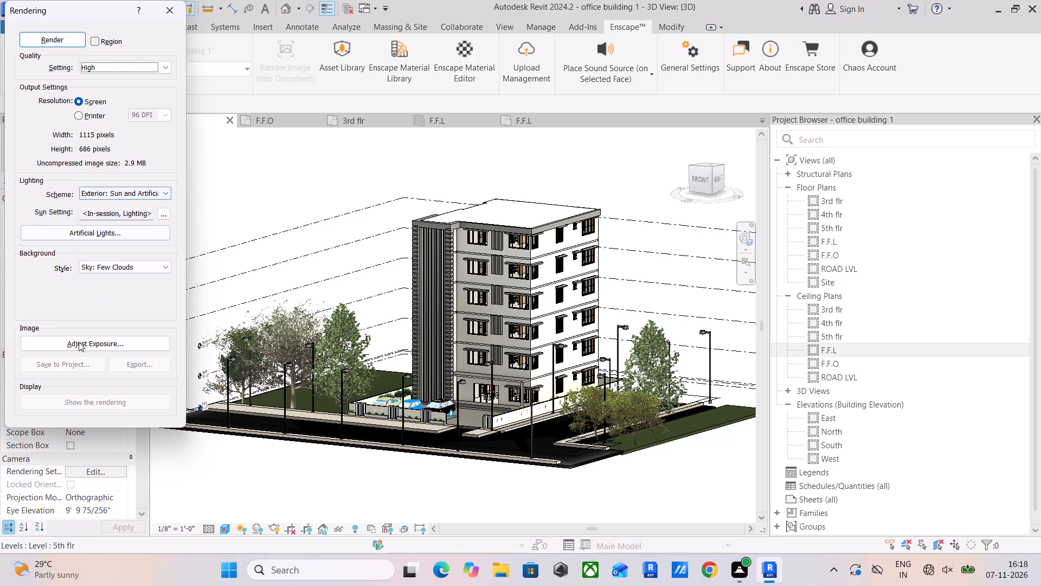
pyautogui.click(52, 35)
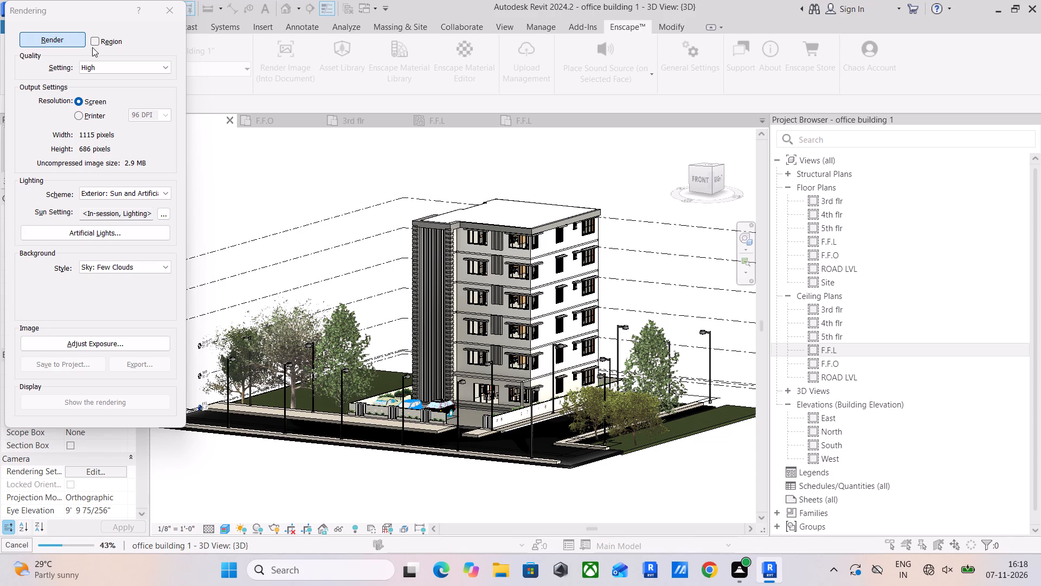
pyautogui.click(59, 42)
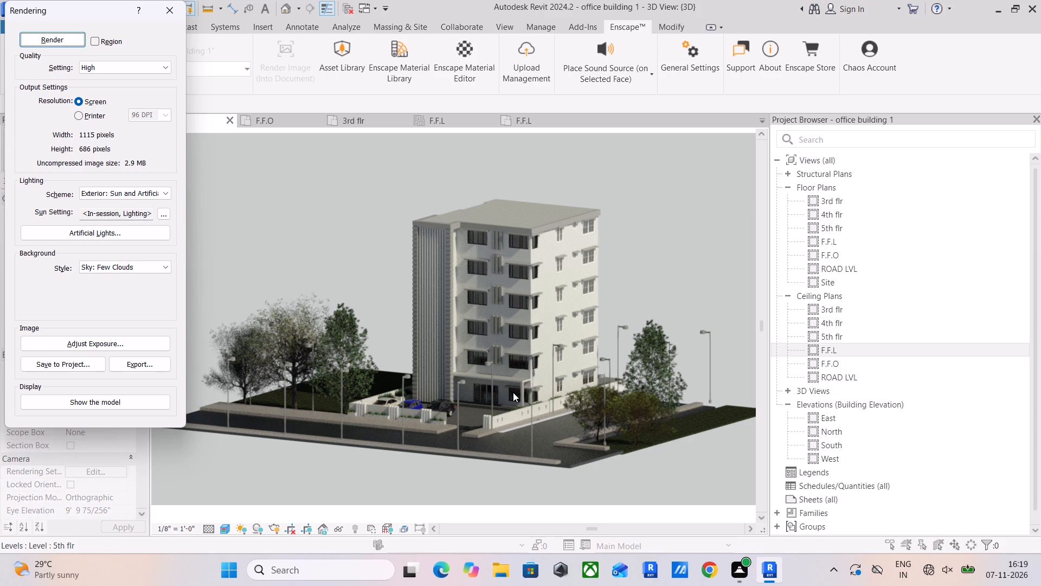
# Check the rendered facade up close and render the 3D view again at High quality.
pyautogui.scroll(7, 459, 298)
pyautogui.scroll(6, 609, 279)
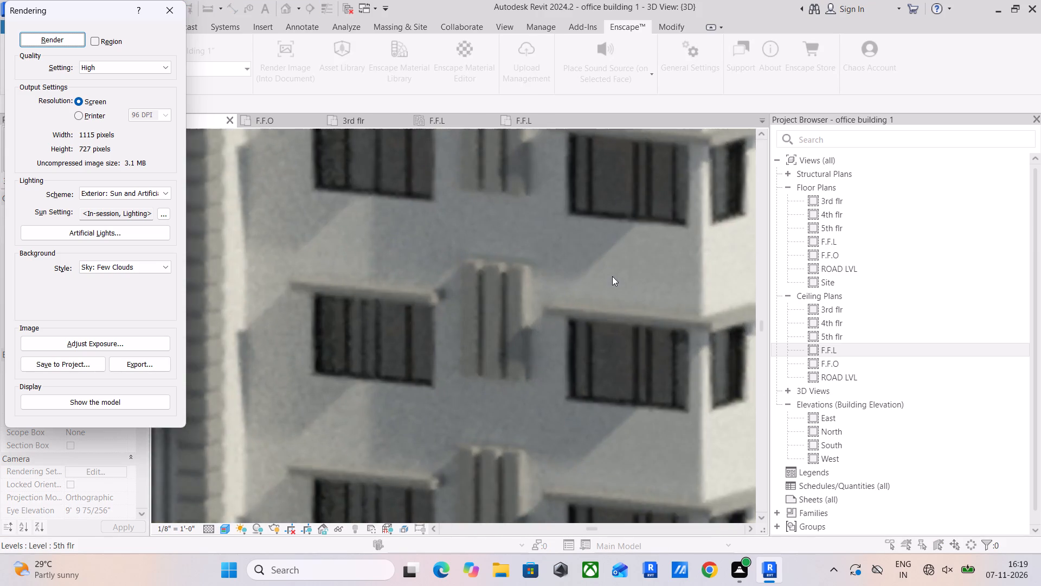
pyautogui.scroll(4, 643, 305)
pyautogui.scroll(-17, 643, 305)
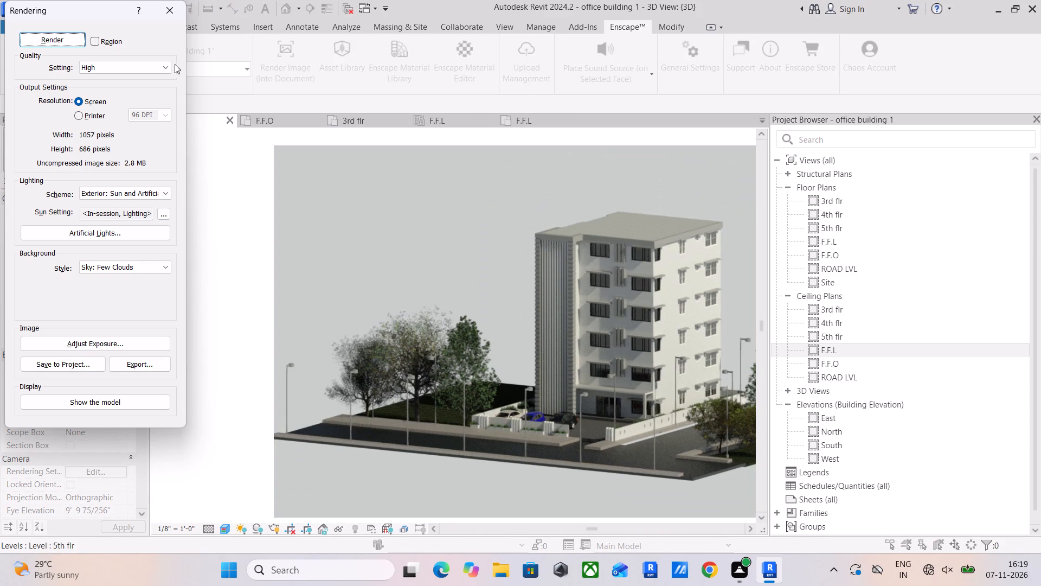
pyautogui.click(63, 36)
pyautogui.click(122, 69)
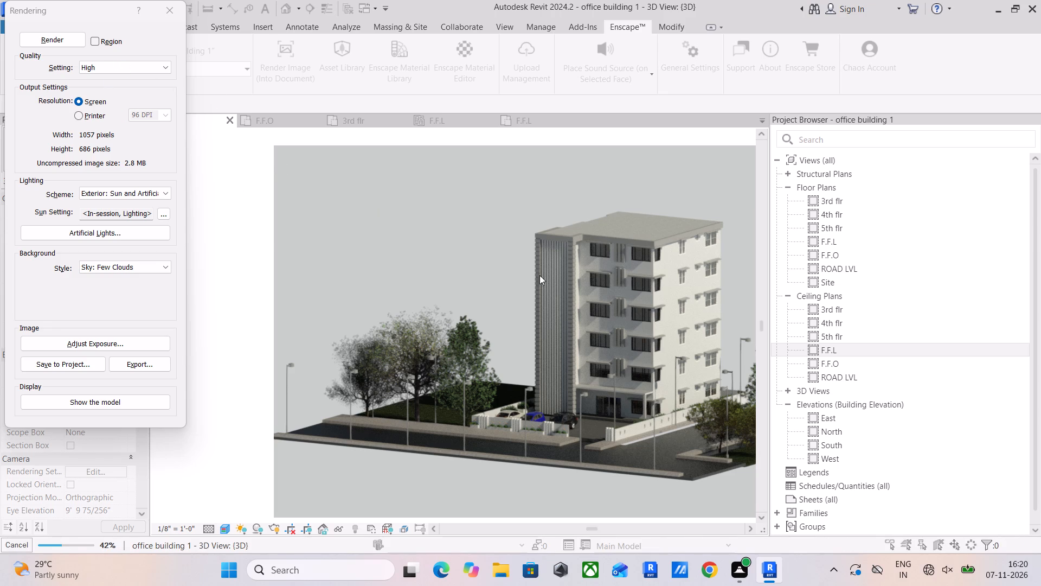
pyautogui.click(144, 65)
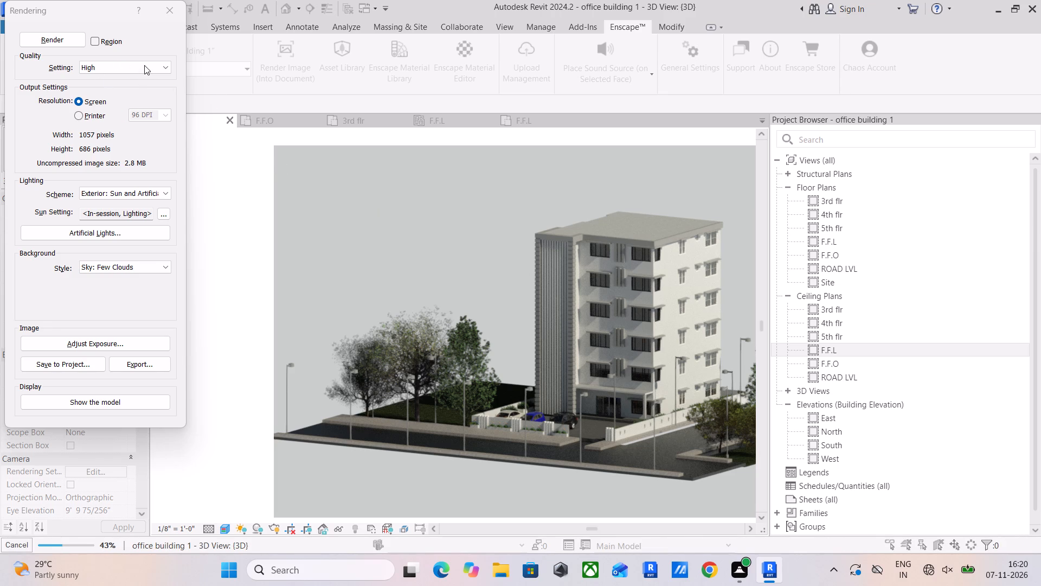
pyautogui.tripleClick(154, 68)
pyautogui.scroll(-5, 447, 237)
pyautogui.moveTo(452, 237); pyautogui.dragTo(306, 201, button='middle')
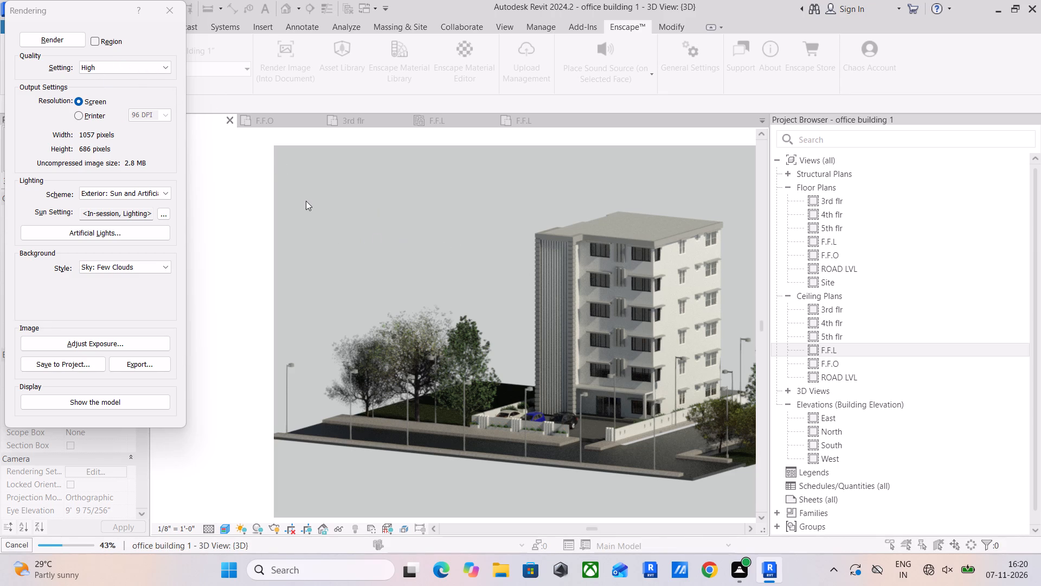
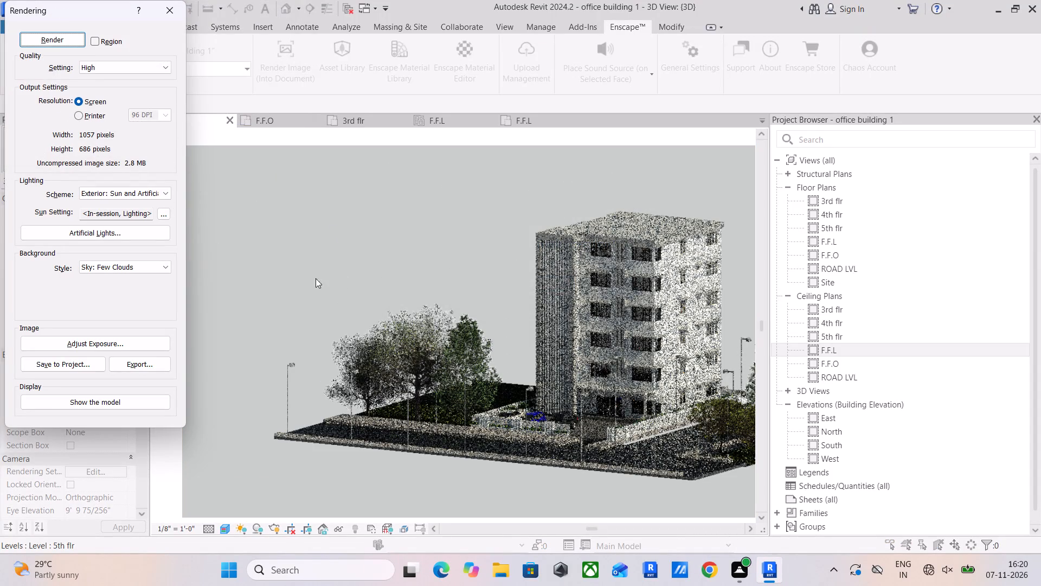
# Set the rendering quality to Best and render the exterior 3D view of the office building.
pyautogui.click(125, 71)
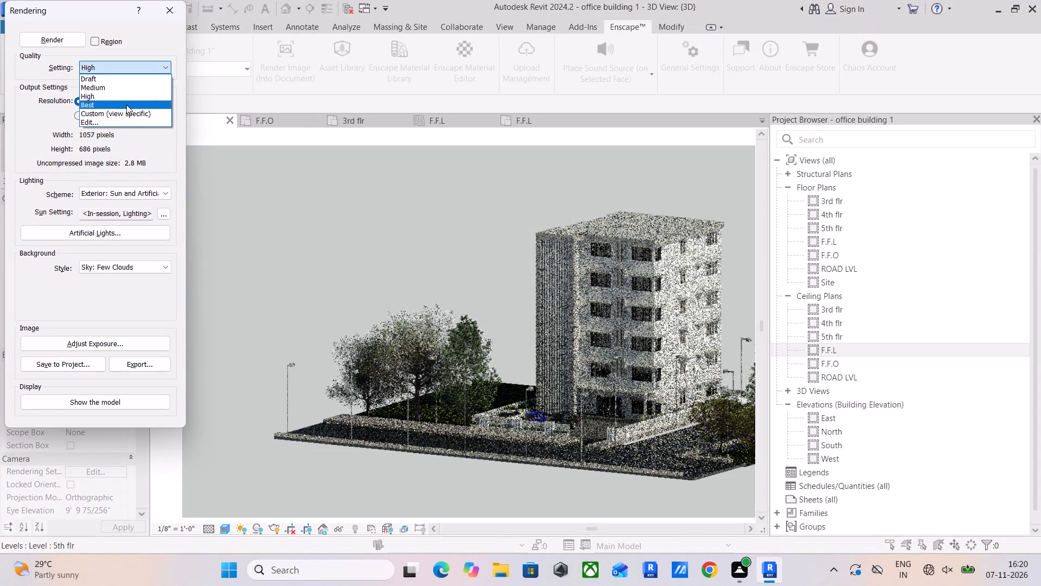
pyautogui.click(115, 105)
pyautogui.click(42, 42)
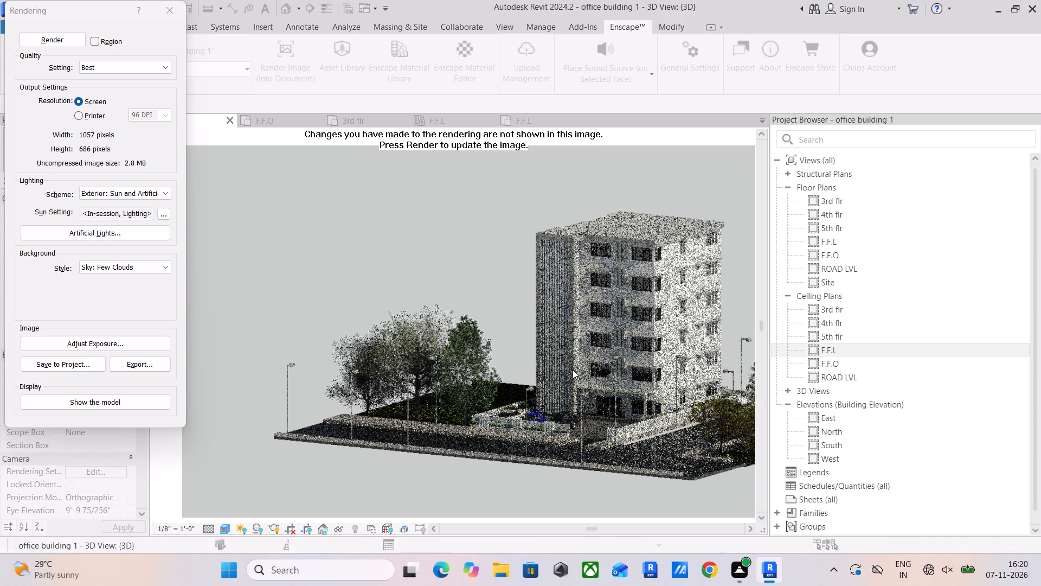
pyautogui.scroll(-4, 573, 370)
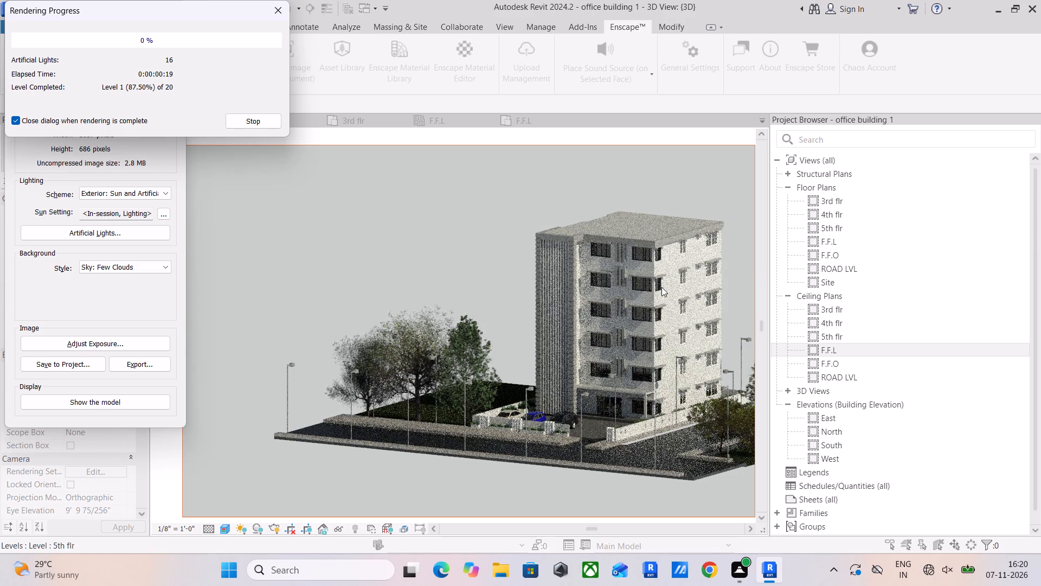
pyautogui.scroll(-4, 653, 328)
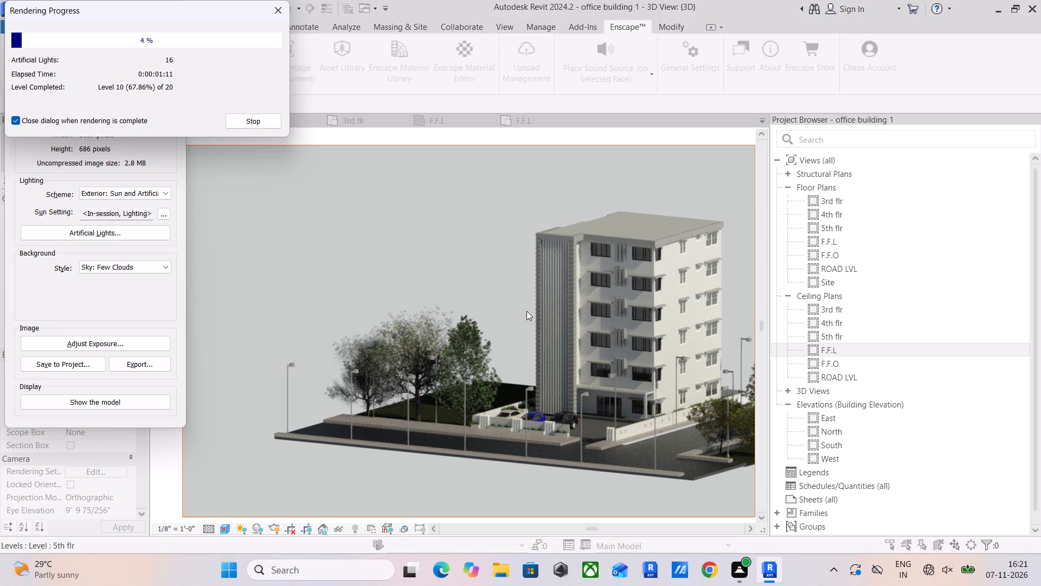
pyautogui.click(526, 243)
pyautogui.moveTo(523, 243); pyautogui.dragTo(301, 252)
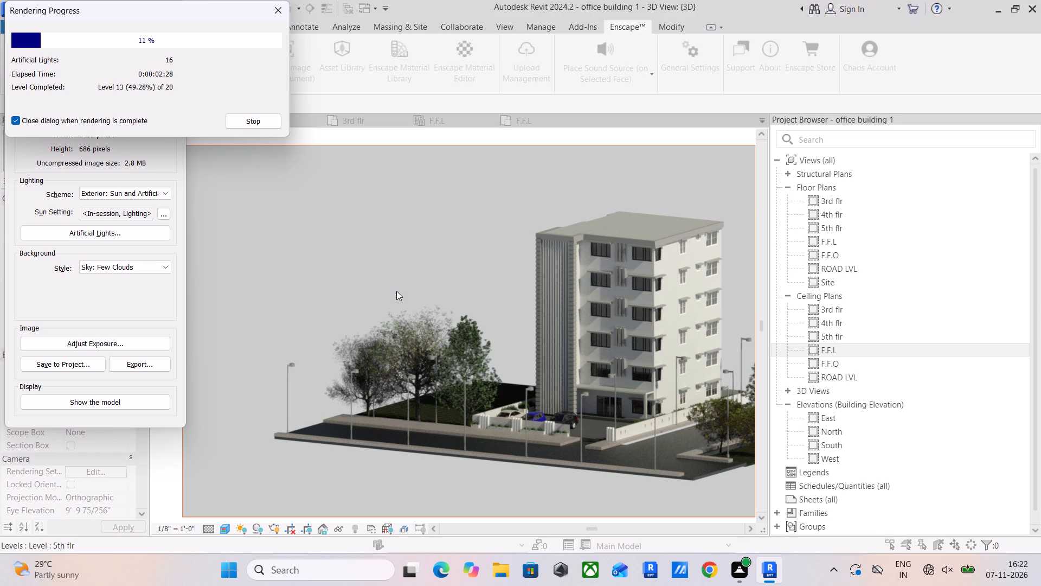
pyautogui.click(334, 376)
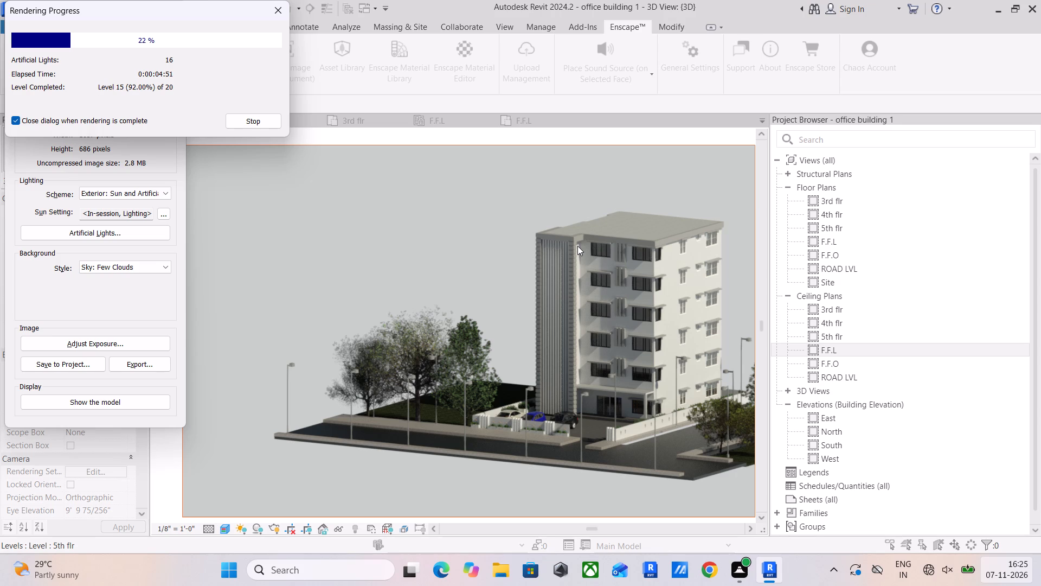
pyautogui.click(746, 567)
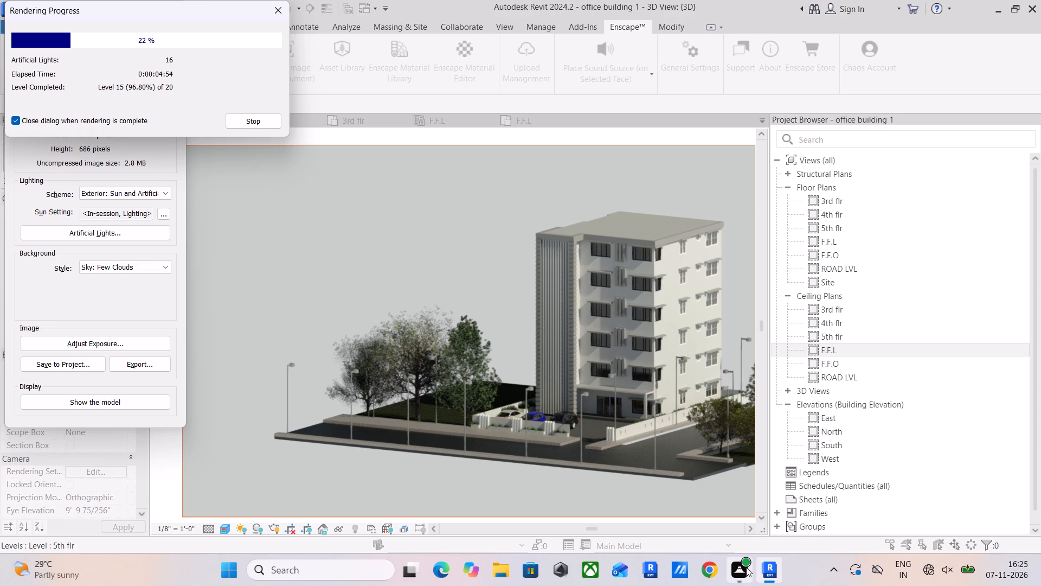
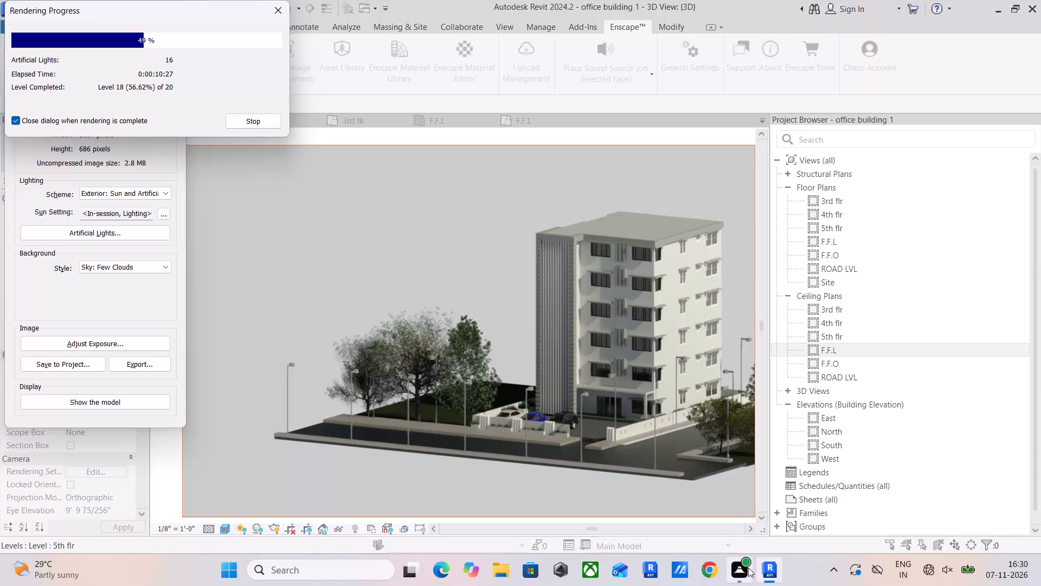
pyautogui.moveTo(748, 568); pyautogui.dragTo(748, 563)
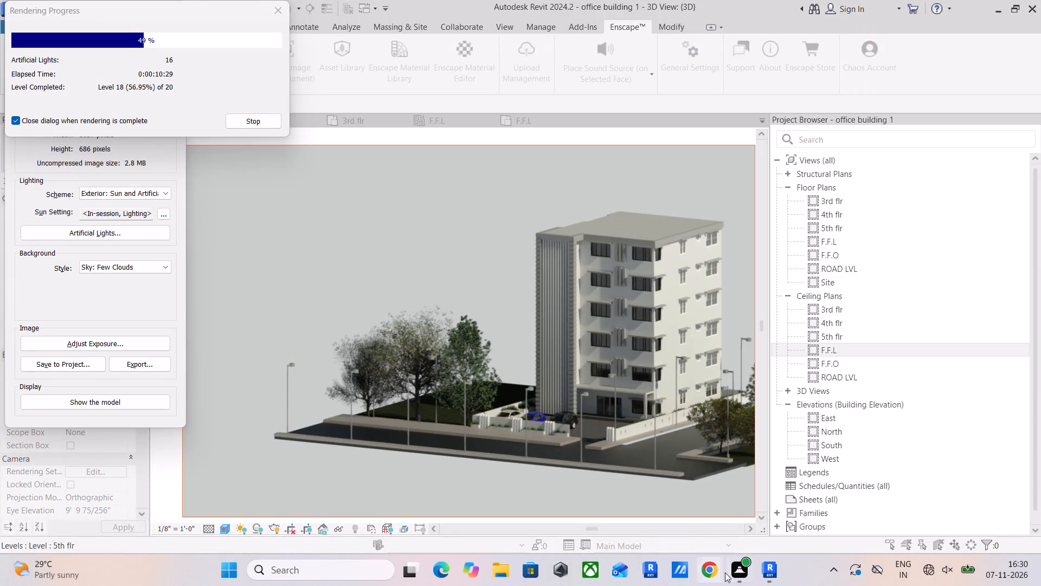
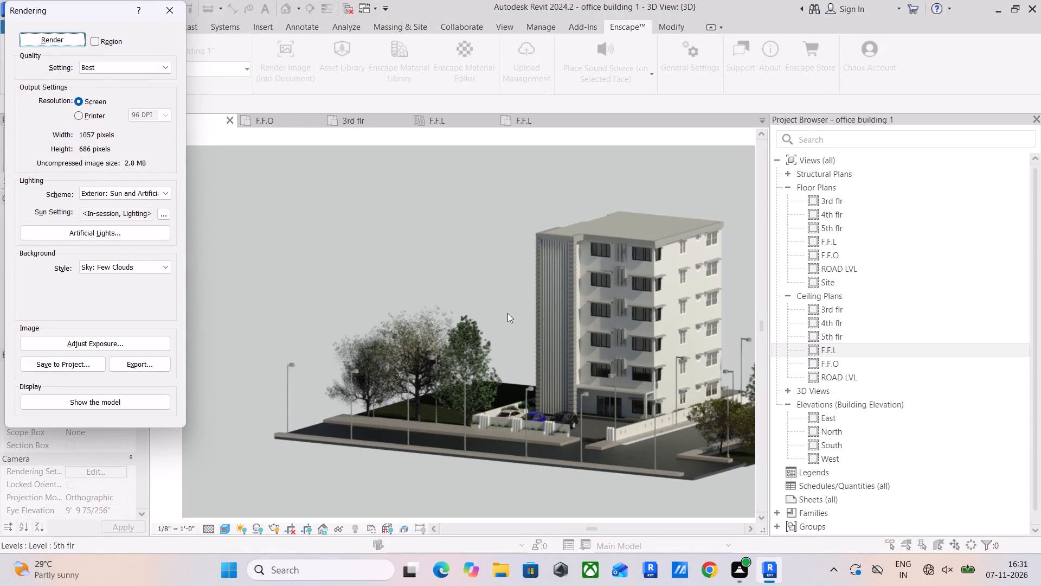
# Close the Rendering dialog and review the whole office building in the 3D view.
pyautogui.click(176, 0)
pyautogui.click(176, 3)
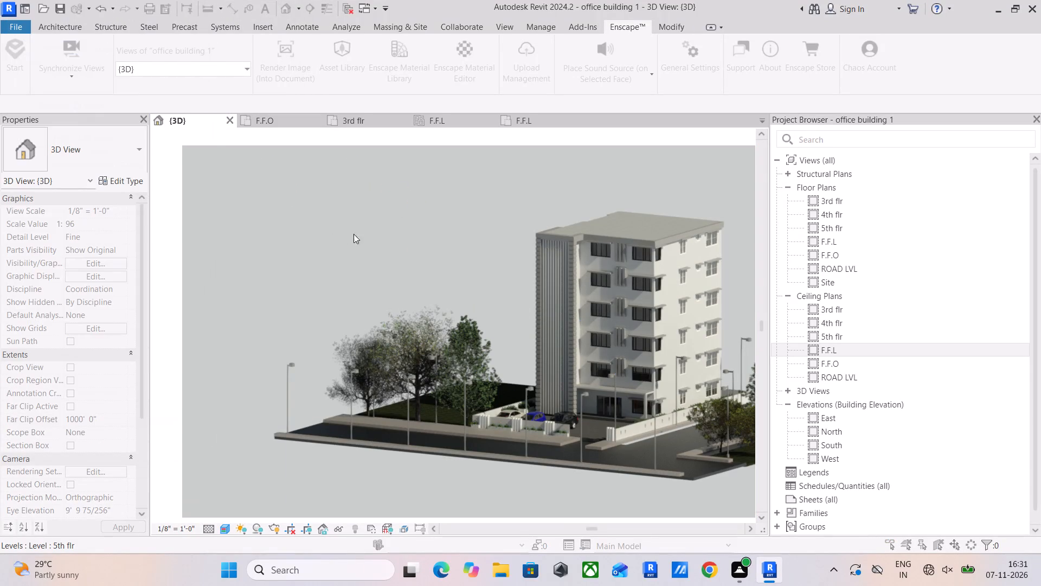
pyautogui.moveTo(475, 274); pyautogui.dragTo(288, 248, button='middle')
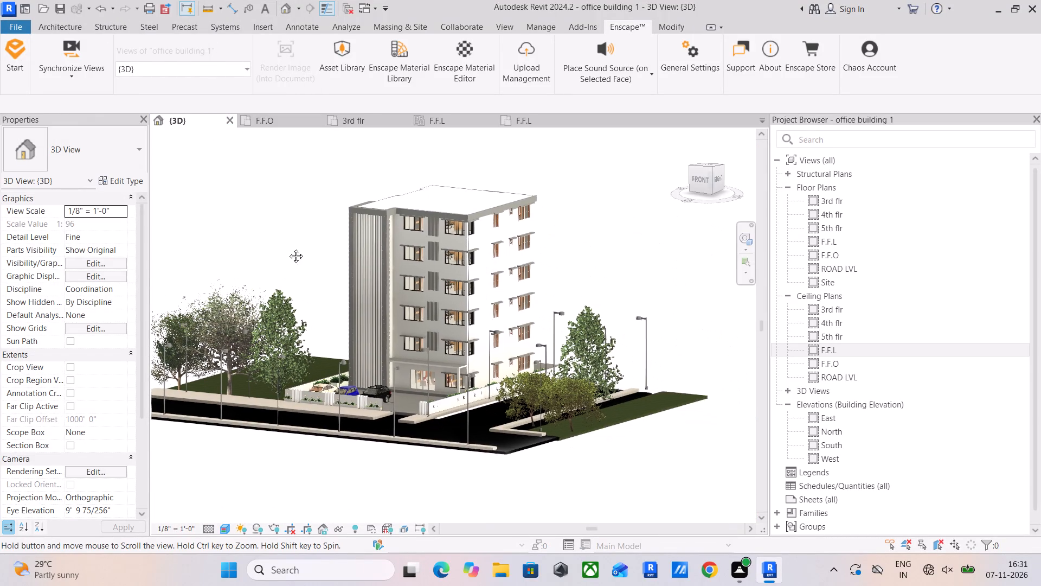
pyautogui.moveTo(288, 248); pyautogui.dragTo(339, 294, button='middle')
pyautogui.scroll(-1, 343, 291)
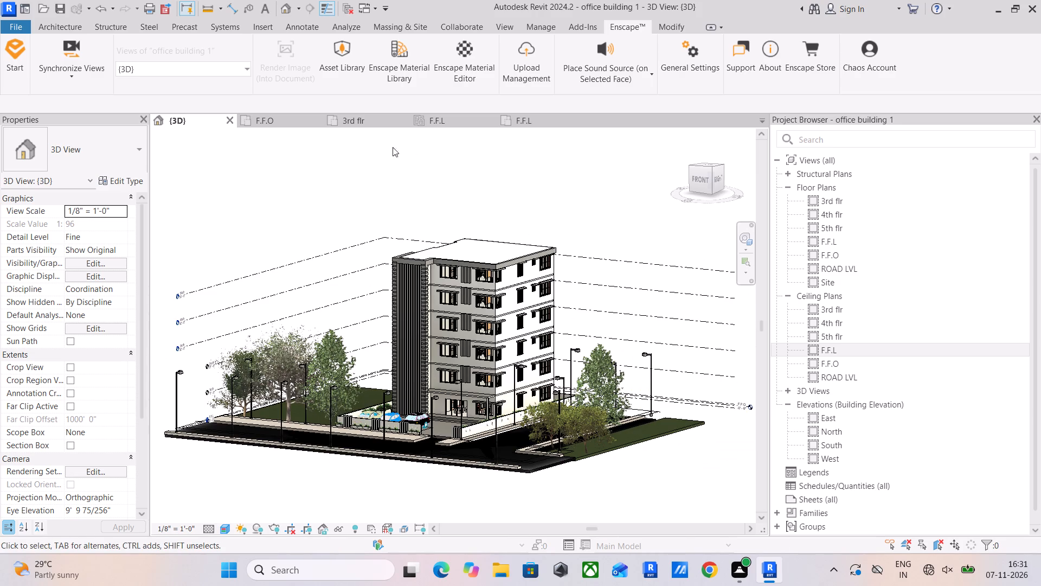
# In the F.F.O floor plan, open the boundary of the road-type floor west of the building for editing.
pyautogui.click(266, 123)
pyautogui.scroll(-5, 418, 183)
pyautogui.moveTo(453, 230); pyautogui.dragTo(456, 270, button='middle')
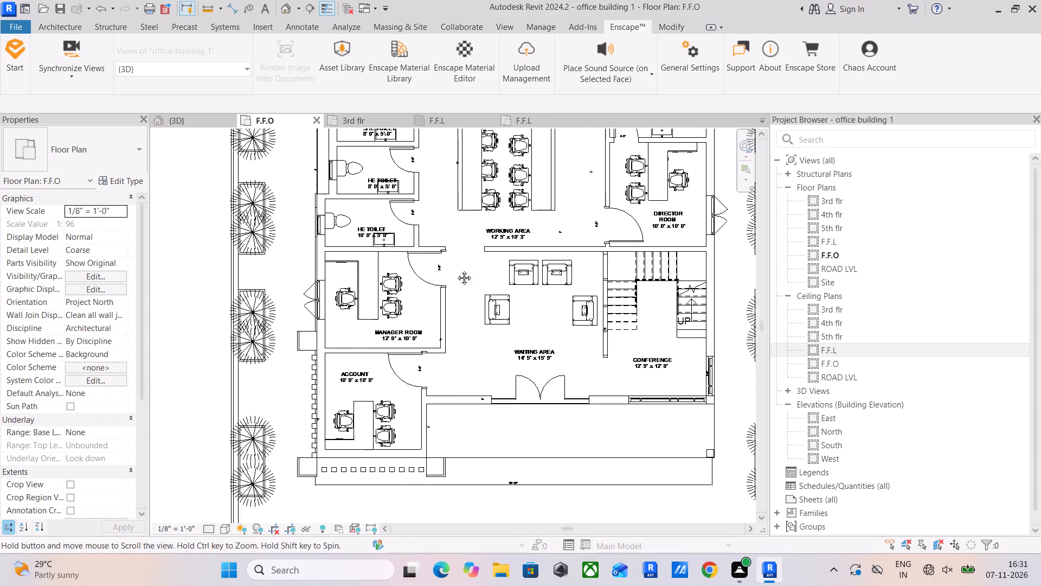
pyautogui.moveTo(456, 270); pyautogui.dragTo(459, 283, button='middle')
pyautogui.scroll(-3, 461, 283)
pyautogui.moveTo(463, 282); pyautogui.dragTo(440, 318, button='middle')
pyautogui.moveTo(581, 315); pyautogui.dragTo(574, 360, button='middle')
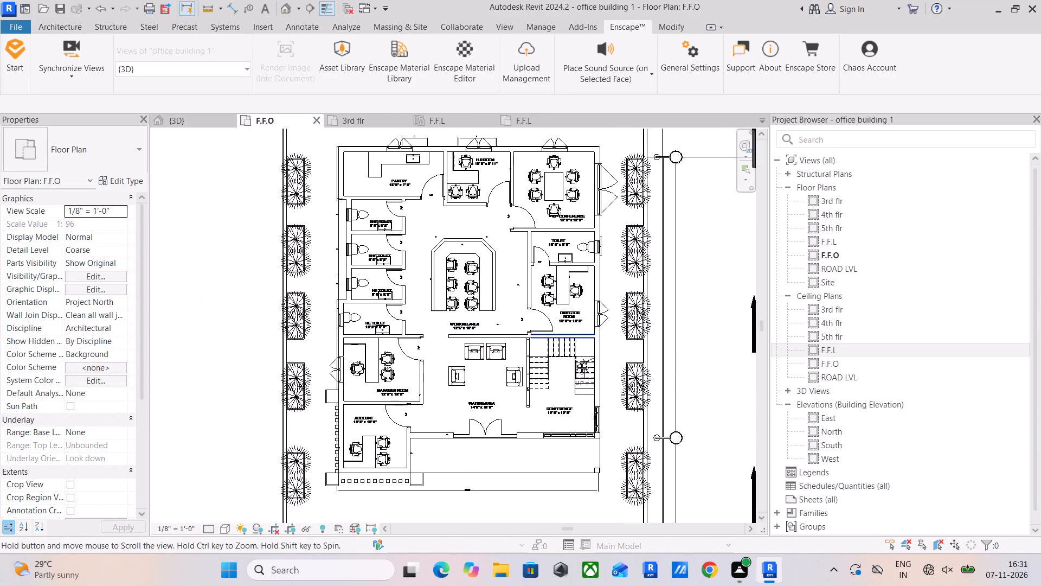
pyautogui.moveTo(574, 360); pyautogui.dragTo(574, 365, button='middle')
pyautogui.scroll(-4, 542, 298)
pyautogui.moveTo(539, 297); pyautogui.dragTo(542, 351, button='middle')
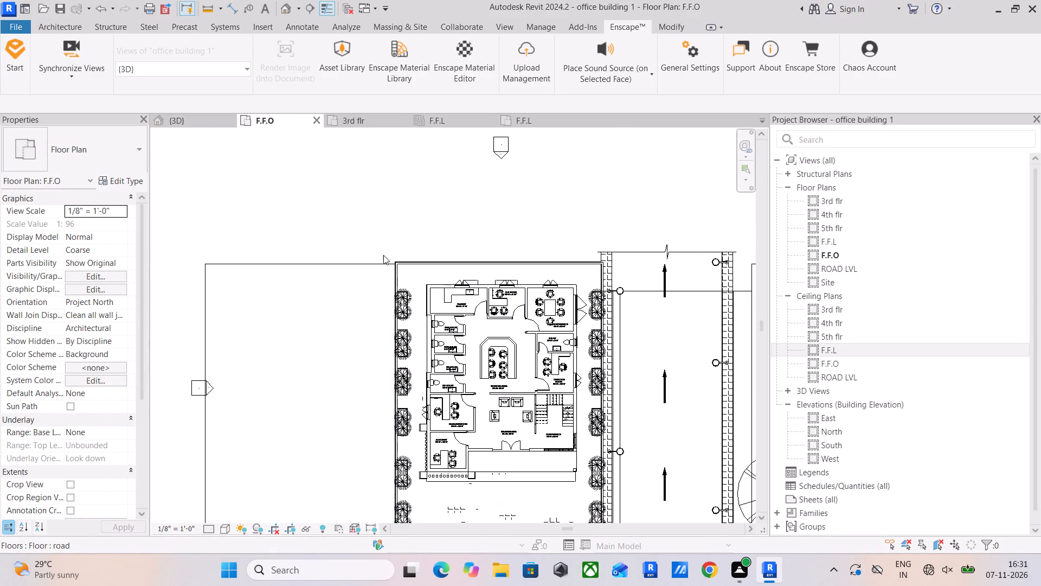
pyautogui.scroll(4, 384, 249)
pyautogui.scroll(5, 455, 286)
pyautogui.scroll(10, 365, 266)
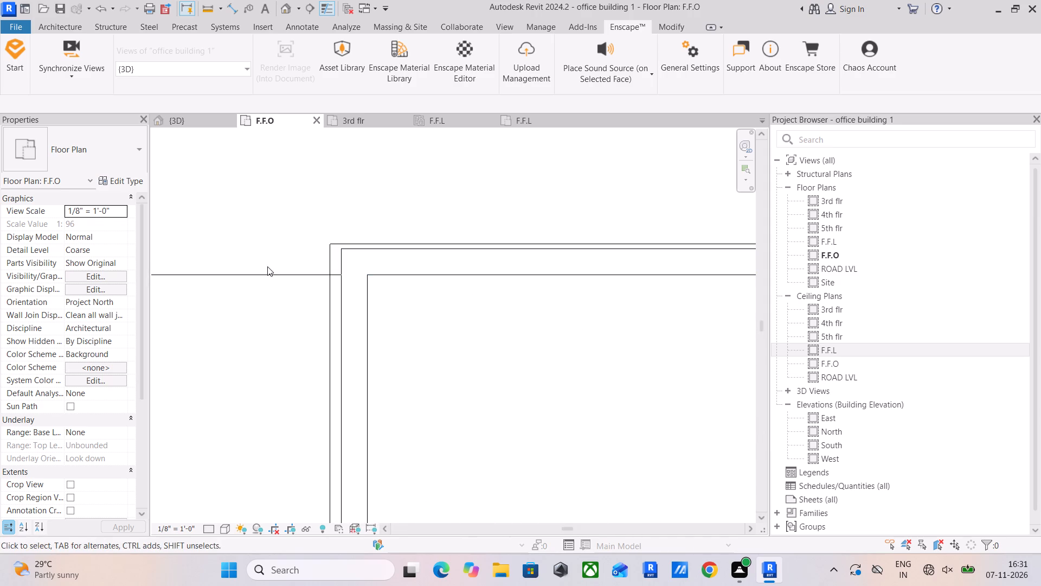
pyautogui.click(262, 275)
pyautogui.scroll(-9, 262, 274)
pyautogui.moveTo(262, 273); pyautogui.dragTo(534, 291, button='middle')
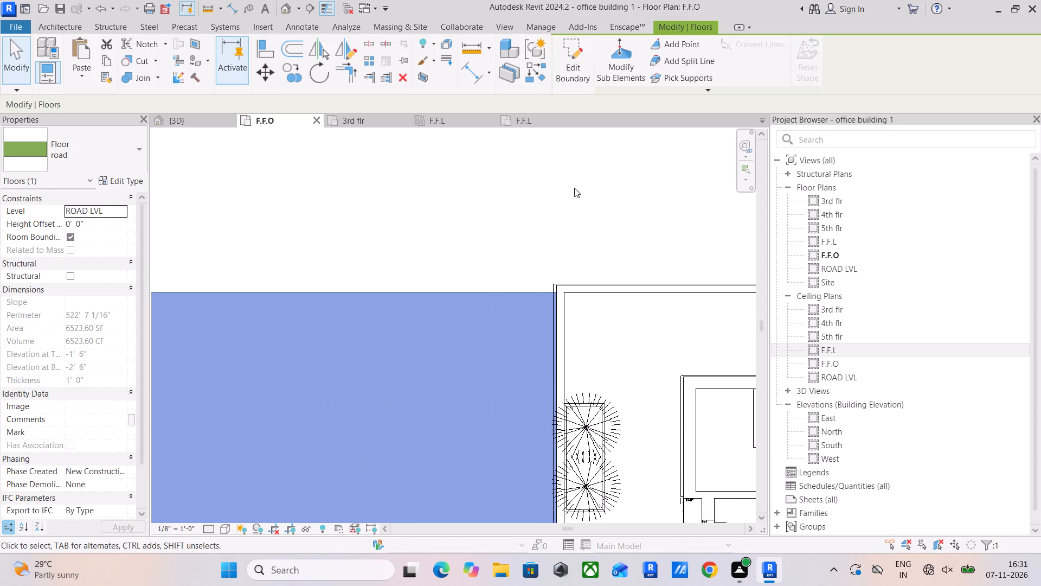
pyautogui.click(580, 62)
# Move the floor's north boundary line outward to about 17 ft beyond the rear compound wall.
pyautogui.scroll(-2, 524, 228)
pyautogui.click(293, 274)
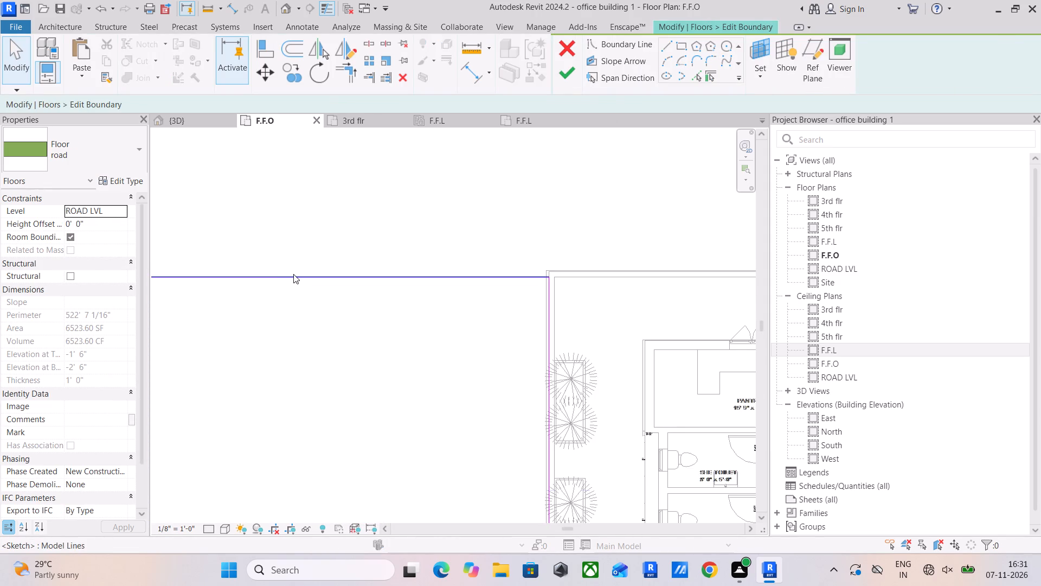
pyautogui.moveTo(304, 278); pyautogui.dragTo(310, 266)
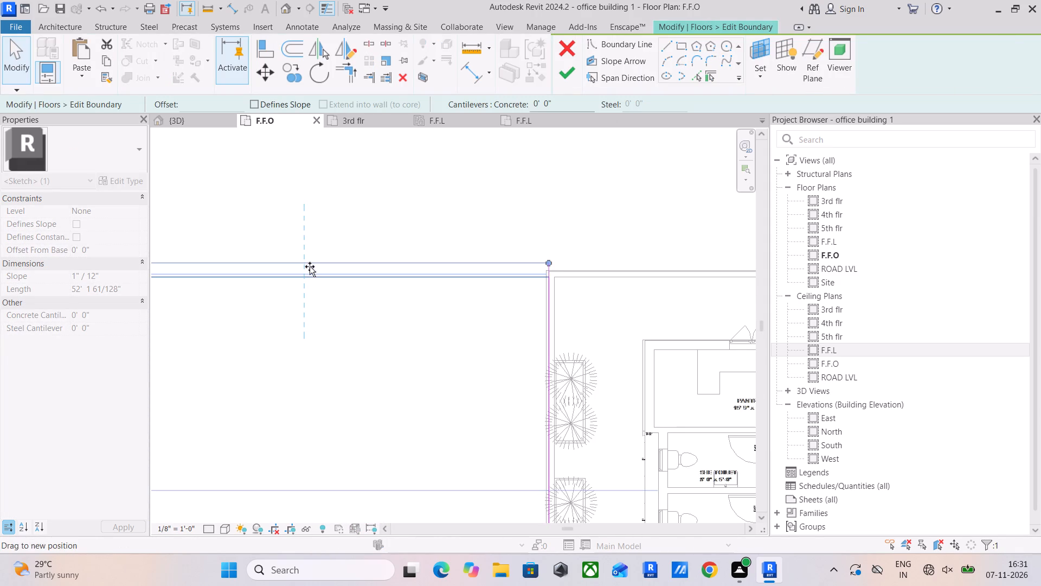
pyautogui.moveTo(310, 266); pyautogui.dragTo(310, 270)
pyautogui.moveTo(310, 271); pyautogui.dragTo(312, 183)
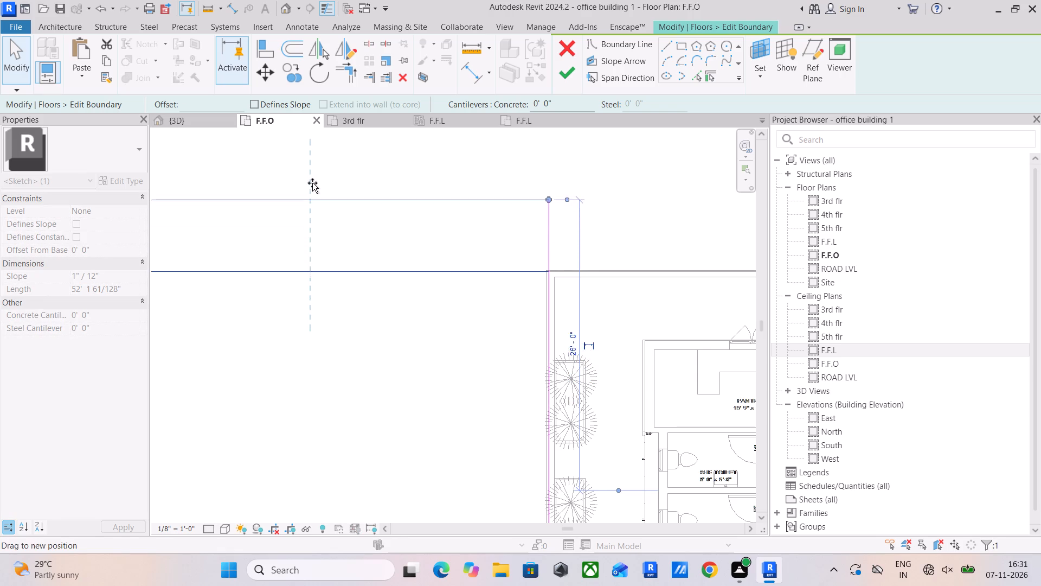
pyautogui.moveTo(312, 183); pyautogui.dragTo(314, 151)
pyautogui.scroll(-9, 323, 199)
pyautogui.moveTo(327, 215); pyautogui.dragTo(333, 256, button='middle')
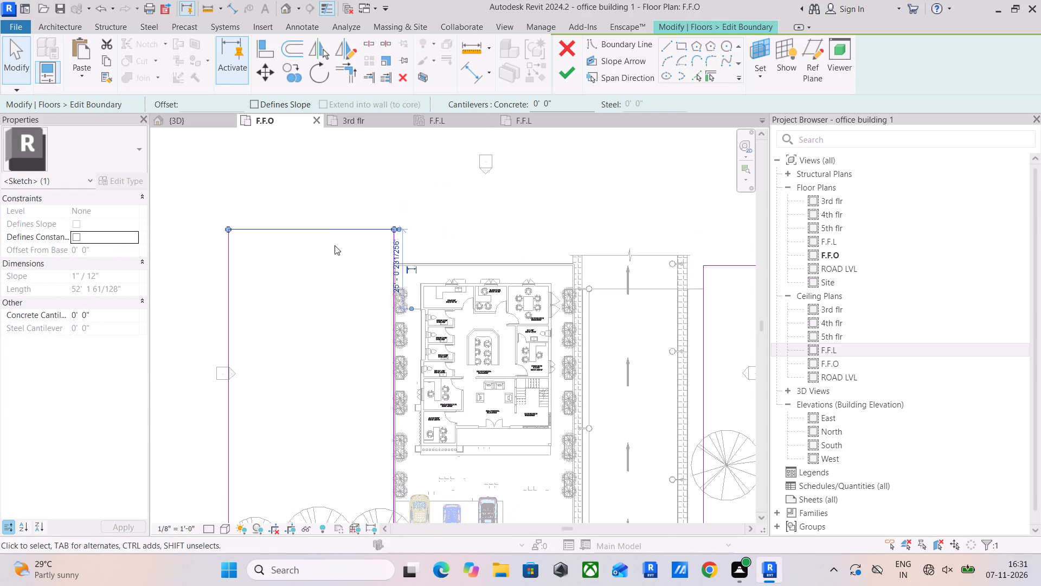
pyautogui.moveTo(336, 228); pyautogui.dragTo(338, 208)
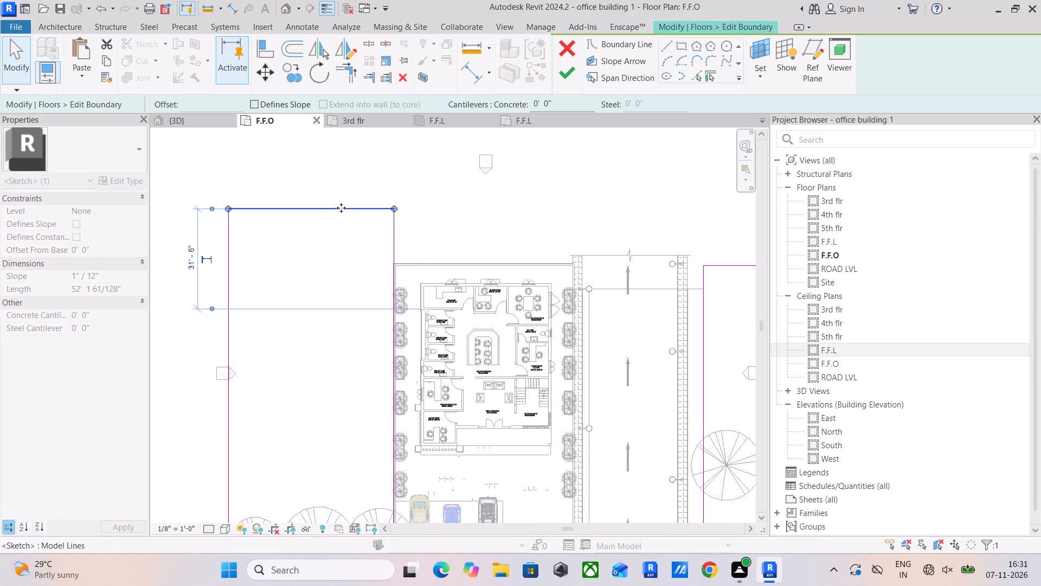
# Draw a straight boundary line along the rear compound wall, from the west floor part to the east strip's inner edge.
pyautogui.click(669, 48)
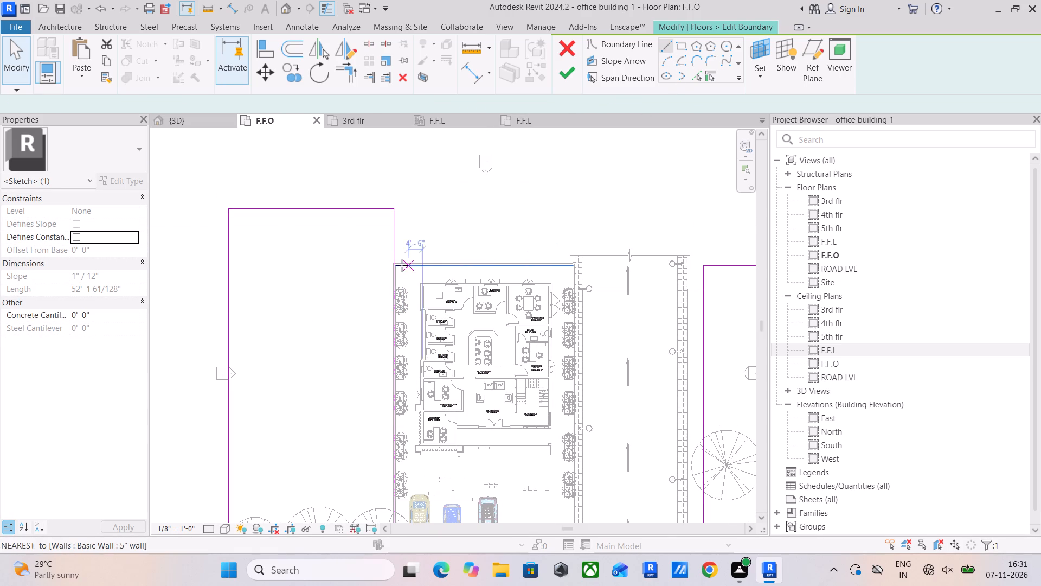
pyautogui.click(399, 267)
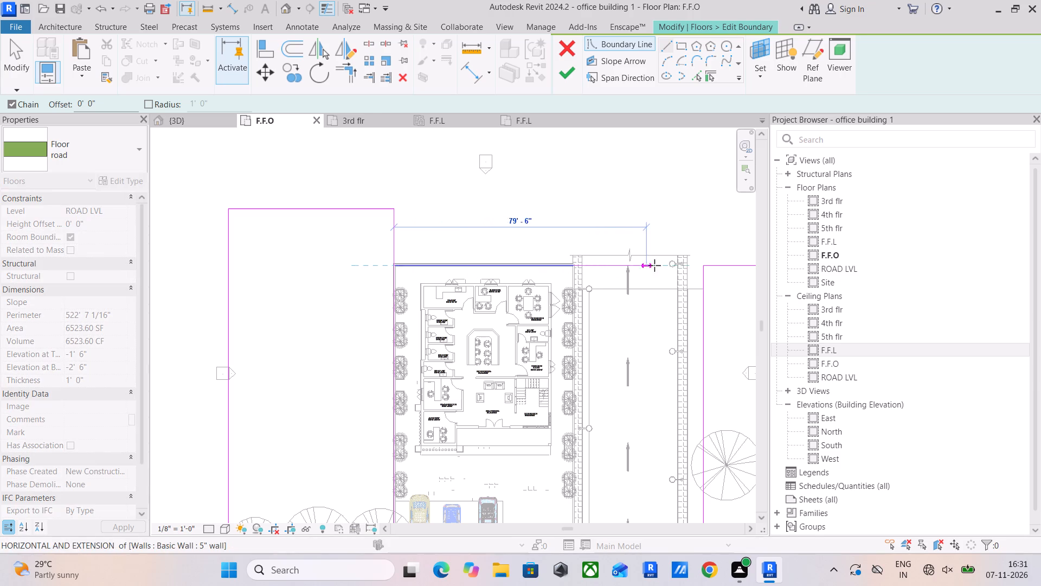
pyautogui.click(702, 263)
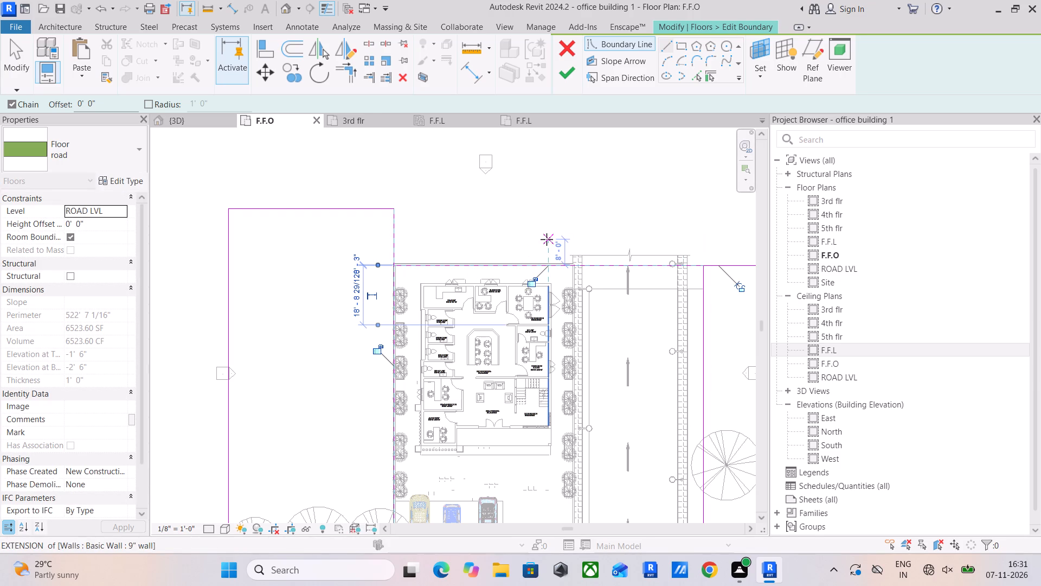
pyautogui.scroll(12, 507, 234)
pyautogui.moveTo(454, 296); pyautogui.dragTo(575, 247, button='middle')
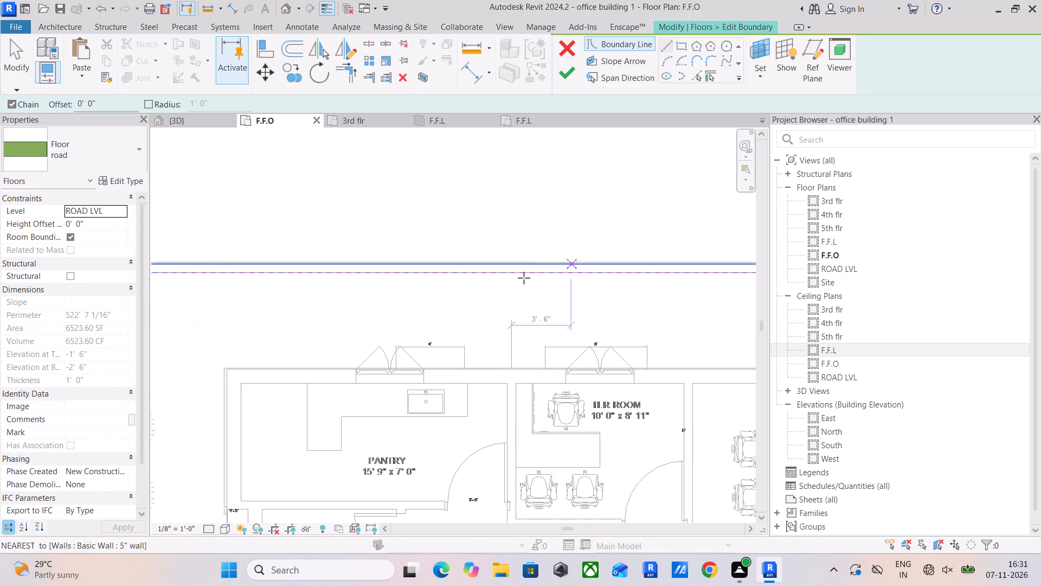
pyautogui.scroll(-5, 480, 286)
pyautogui.moveTo(535, 302); pyautogui.dragTo(569, 302, button='middle')
pyautogui.press('Escape')
pyautogui.press('Escape')
pyautogui.scroll(5, 372, 287)
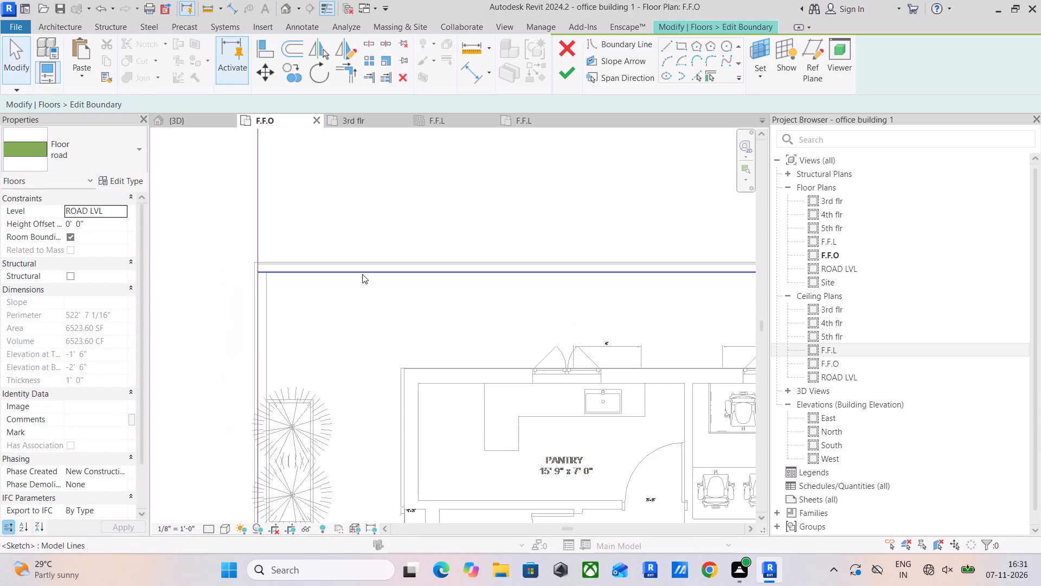
# Shift the new rear boundary line and the adjoining west line onto the outer faces of the compound wall.
pyautogui.click(362, 274)
pyautogui.scroll(-1, 403, 273)
pyautogui.moveTo(413, 272); pyautogui.dragTo(421, 259)
pyautogui.scroll(4, 267, 289)
pyautogui.click(287, 277)
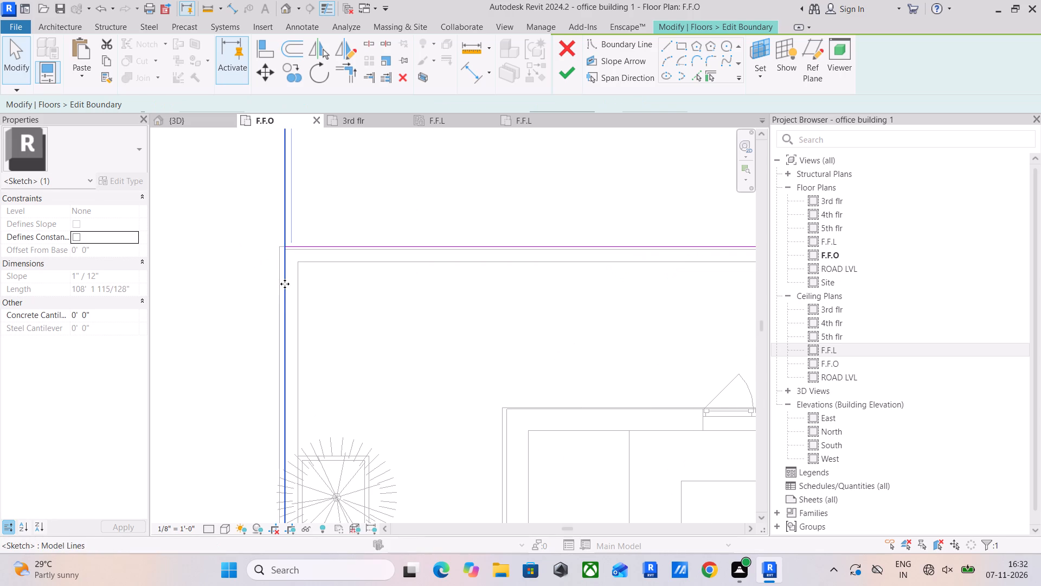
pyautogui.moveTo(285, 284); pyautogui.dragTo(276, 292)
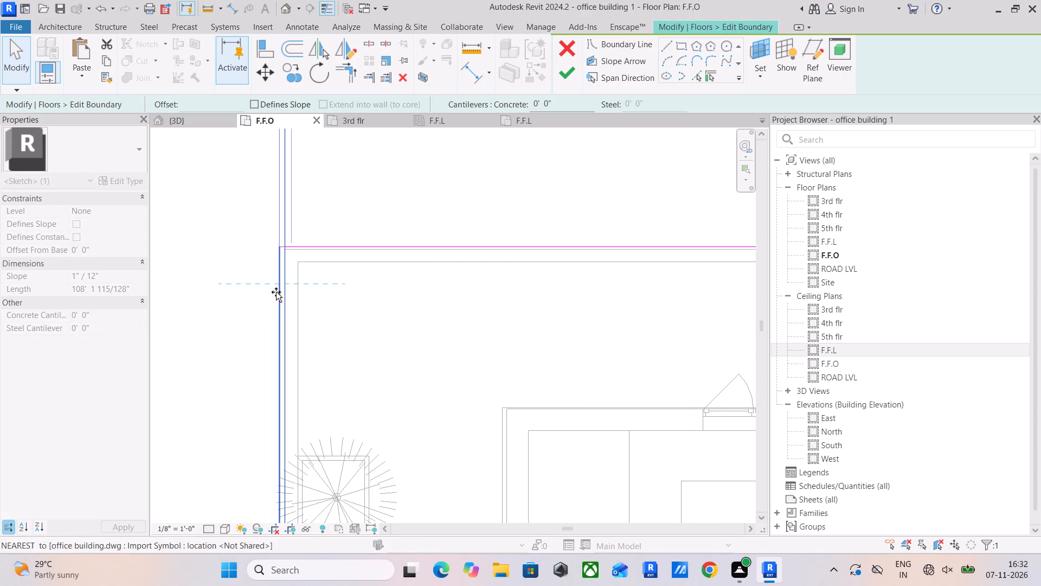
pyautogui.moveTo(276, 292); pyautogui.dragTo(277, 292)
pyautogui.scroll(-10, 350, 238)
pyautogui.moveTo(407, 266); pyautogui.dragTo(327, 329, button='middle')
pyautogui.scroll(-2, 329, 264)
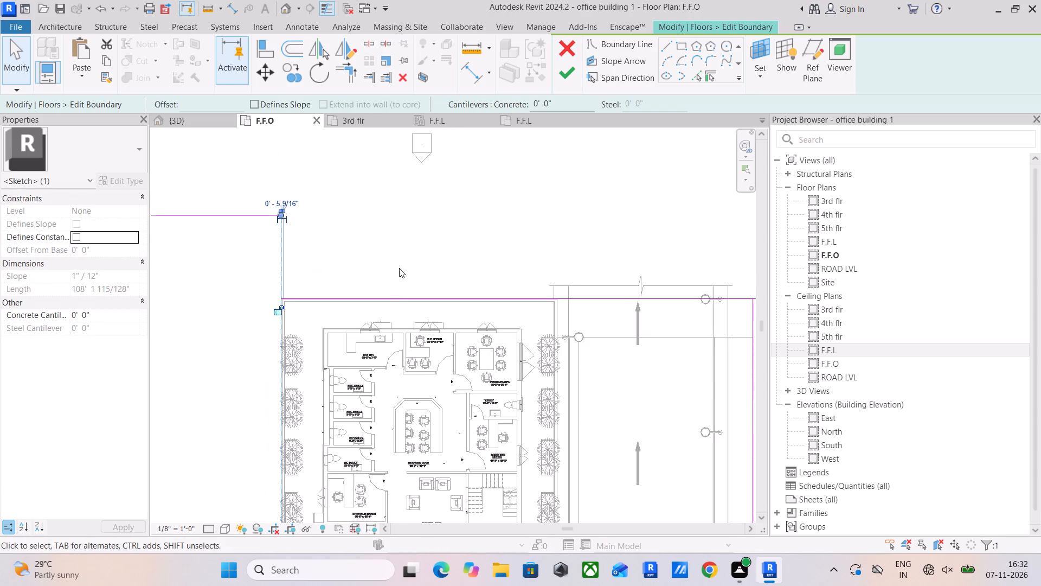
pyautogui.moveTo(400, 268); pyautogui.dragTo(376, 298, button='middle')
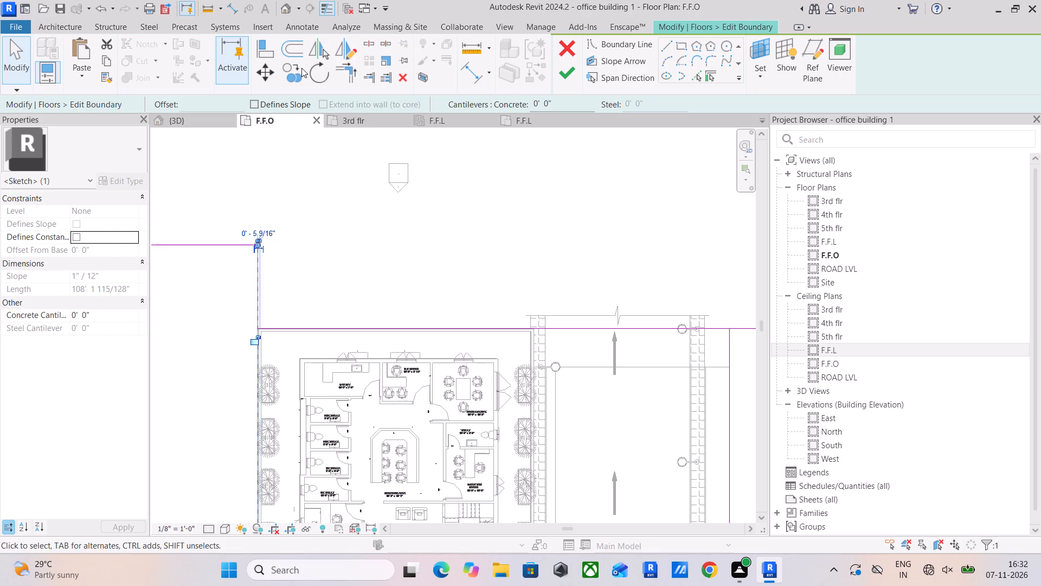
# Trim the west vertical line and the rear boundary line to a corner, removing the part north of the wall.
pyautogui.moveTo(352, 74); pyautogui.dragTo(351, 79)
pyautogui.moveTo(255, 344); pyautogui.dragTo(262, 341)
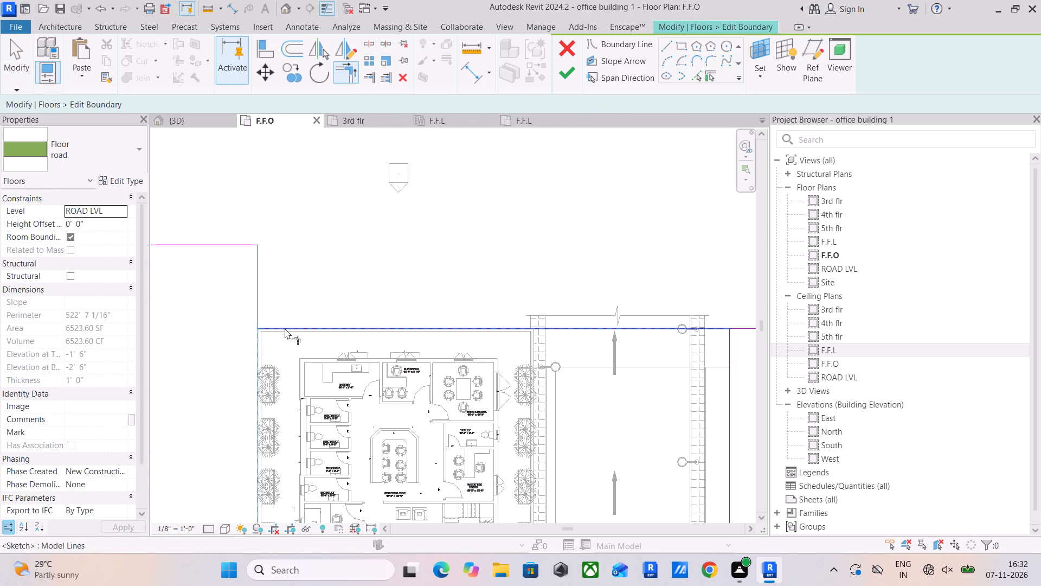
pyautogui.click(286, 328)
pyautogui.press('Escape')
# Extend the floor's north boundary line east to about 167' 7" long, in line with the east strip's outer edge.
pyautogui.click(237, 242)
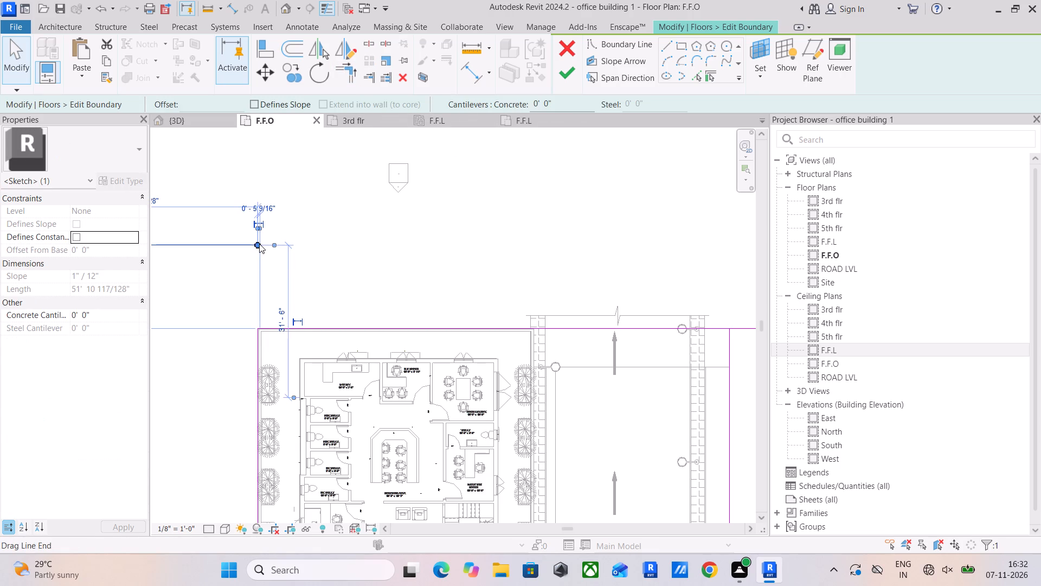
pyautogui.moveTo(259, 244); pyautogui.dragTo(522, 235)
pyautogui.scroll(-5, 523, 235)
pyautogui.moveTo(536, 237); pyautogui.dragTo(411, 244, button='middle')
pyautogui.scroll(2, 414, 243)
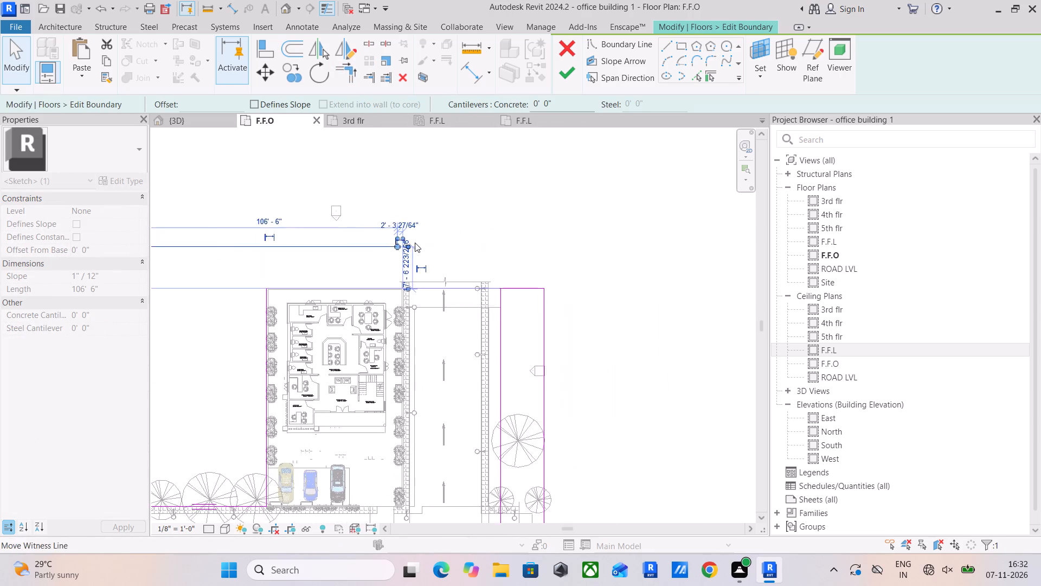
pyautogui.scroll(2, 415, 243)
pyautogui.moveTo(386, 251); pyautogui.dragTo(645, 253)
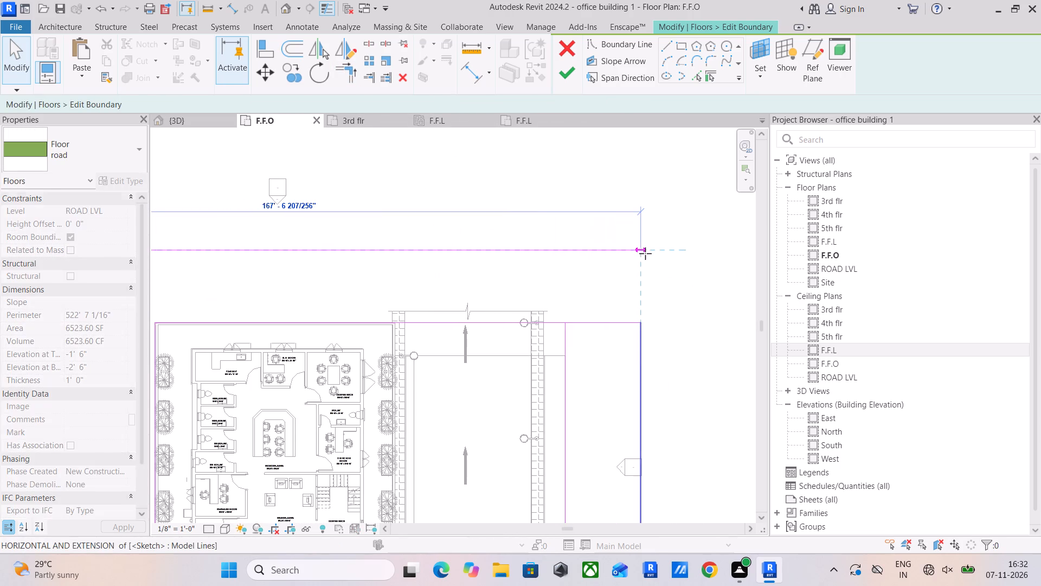
pyautogui.moveTo(645, 253); pyautogui.dragTo(646, 254)
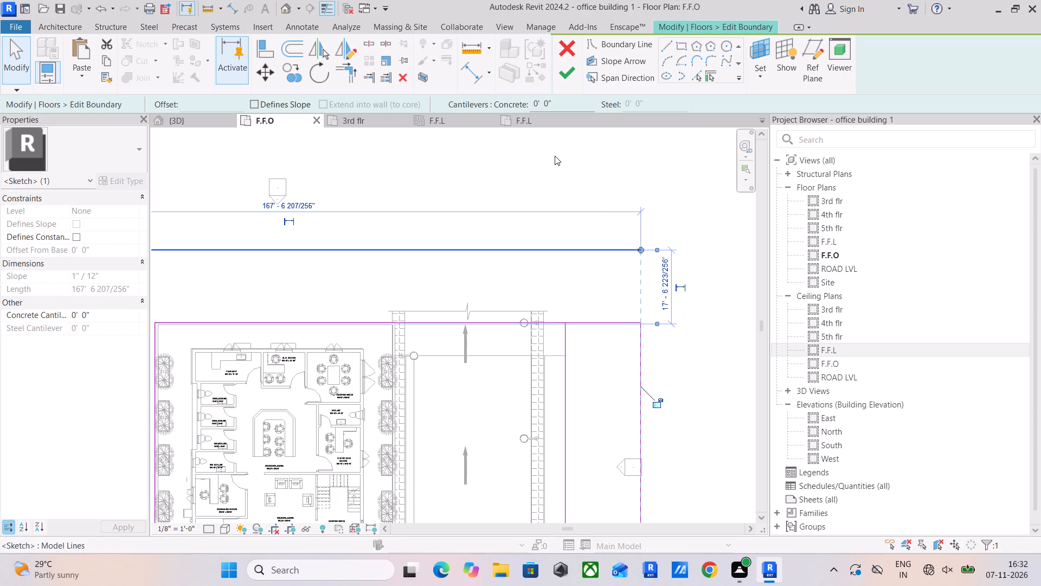
# Trim the rear boundary line and the east strip's inner edge to a corner.
pyautogui.click(349, 79)
pyautogui.click(566, 343)
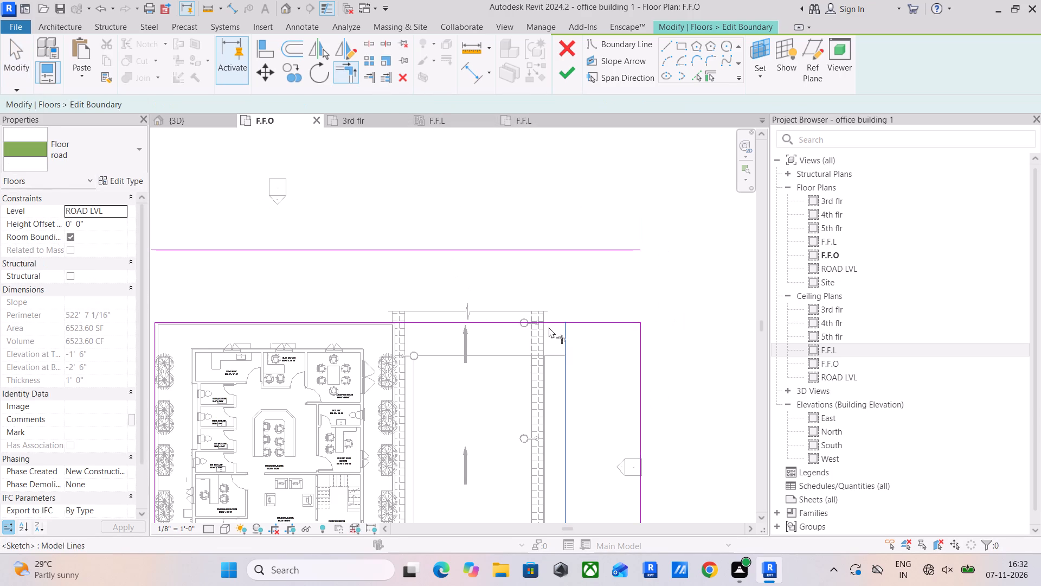
pyautogui.click(538, 320)
pyautogui.press('Escape')
# Extend the east strip's outer edge north to meet the end of the north boundary line.
pyautogui.click(645, 341)
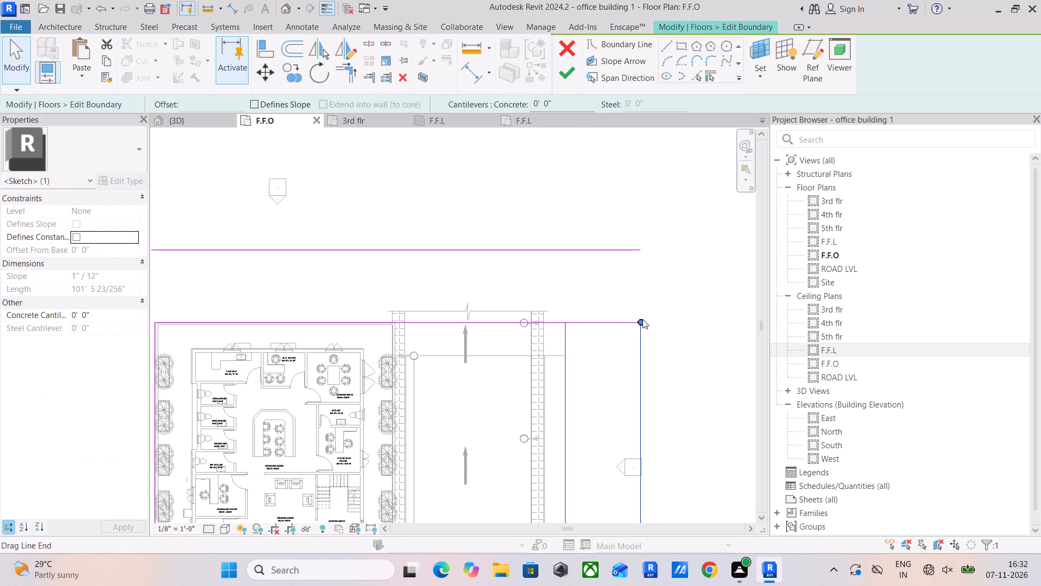
pyautogui.moveTo(640, 319); pyautogui.dragTo(643, 242)
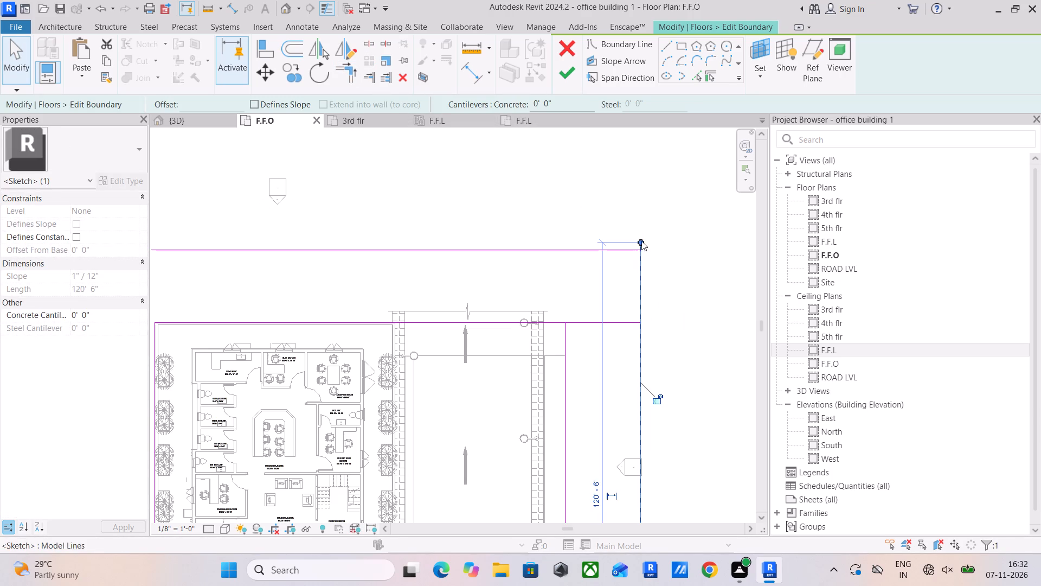
pyautogui.moveTo(641, 240); pyautogui.dragTo(644, 246)
# Delete the leftover 18' edge across the north end of the east strip and finish the floor boundary edit.
pyautogui.click(625, 319)
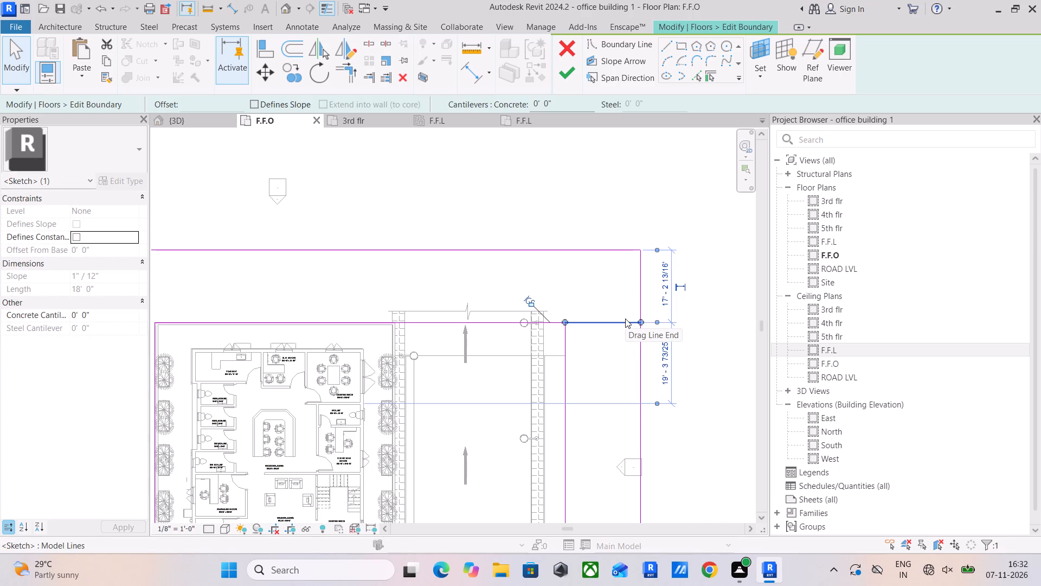
pyautogui.press('Delete')
pyautogui.scroll(-8, 625, 319)
pyautogui.moveTo(625, 319); pyautogui.dragTo(637, 249, button='middle')
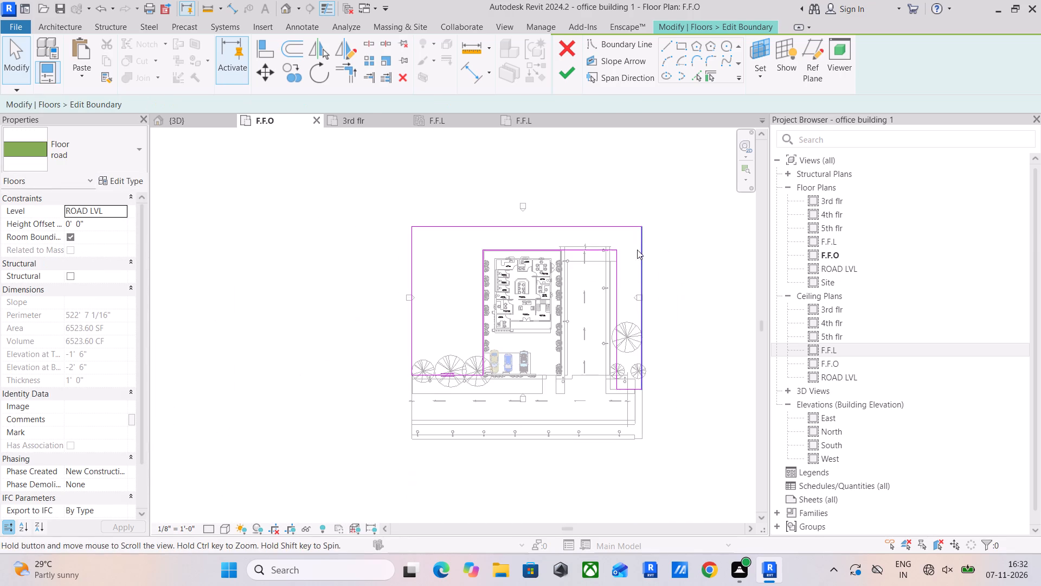
pyautogui.click(557, 69)
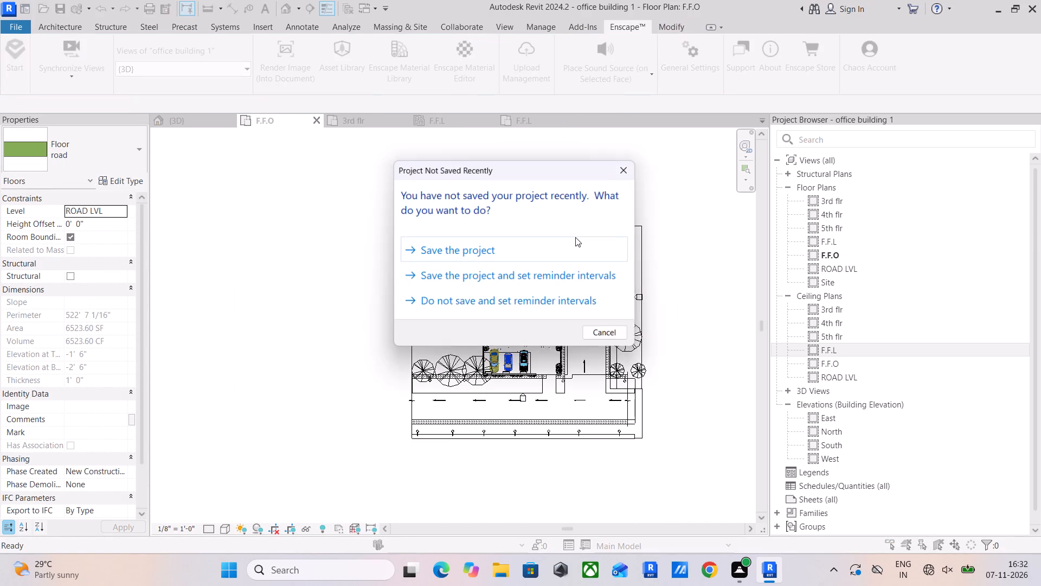
# Save the project.
pyautogui.click(481, 247)
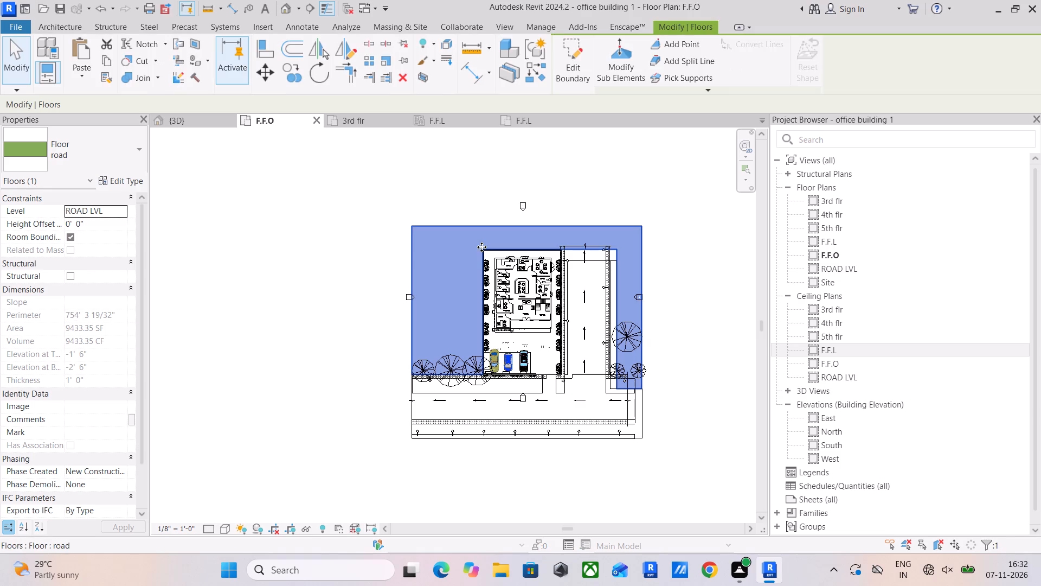
pyautogui.scroll(3, 556, 269)
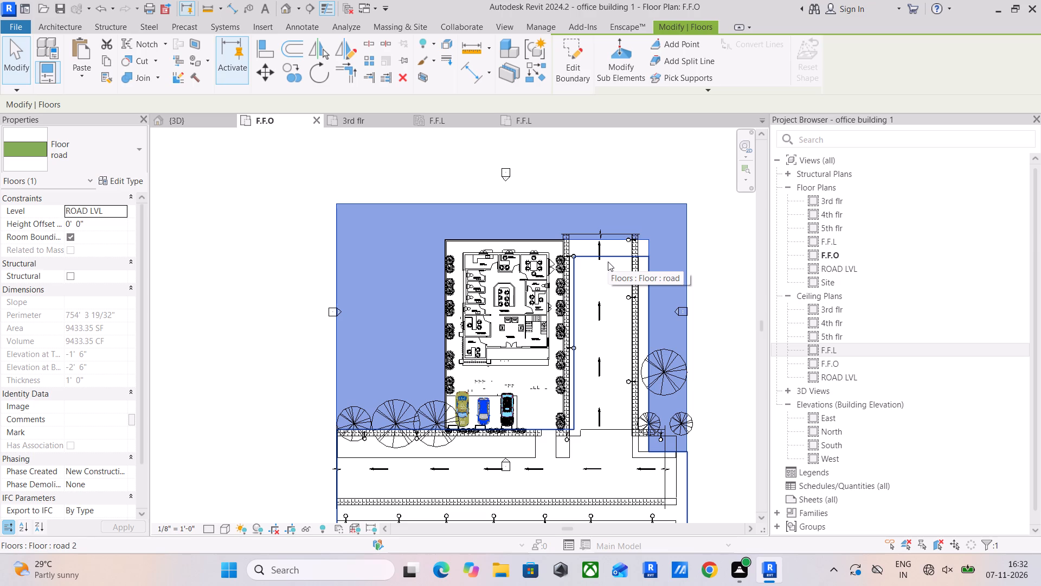
# Copy the road 2 floor a short distance east of the original.
pyautogui.click(608, 262)
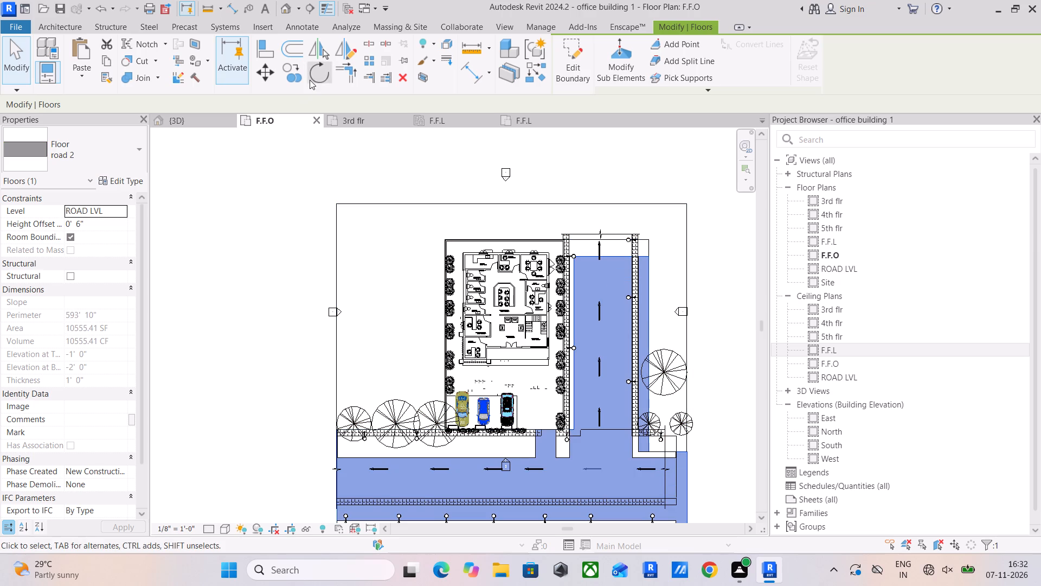
pyautogui.click(293, 75)
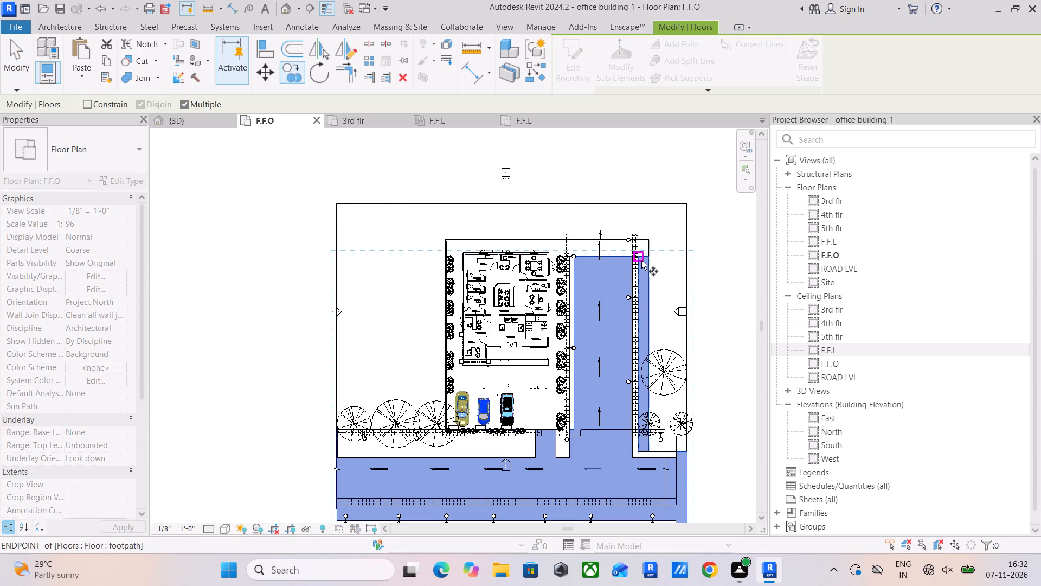
pyautogui.click(639, 260)
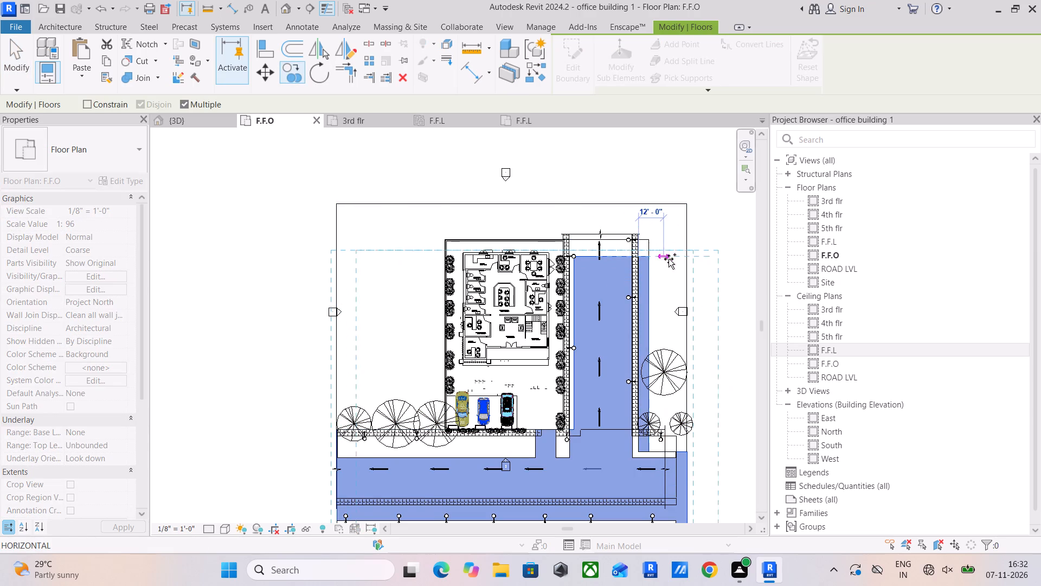
pyautogui.click(670, 259)
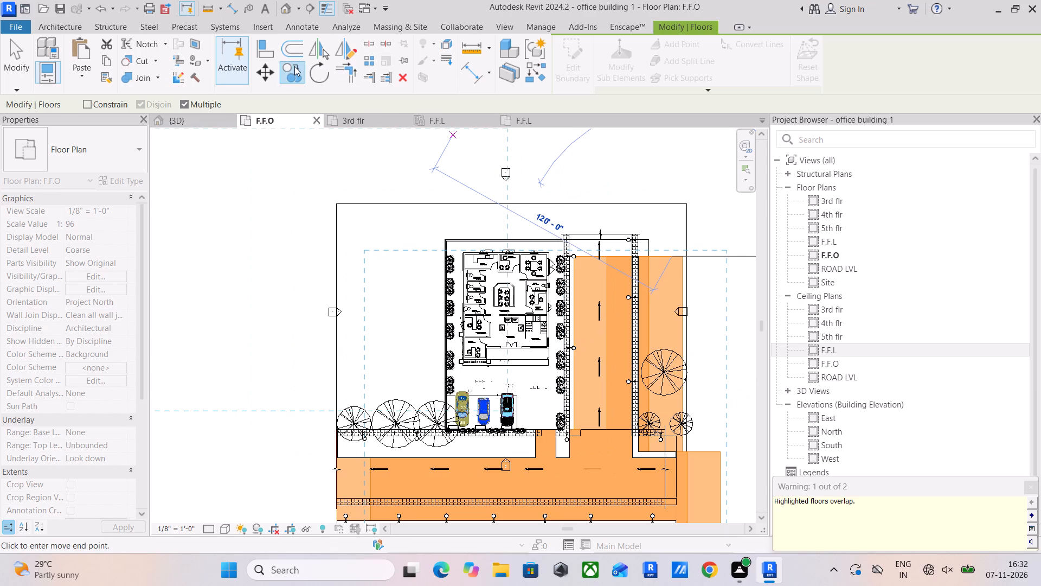
# Rotate the copied road floor a quarter turn counterclockwise about its centre.
pyautogui.click(318, 72)
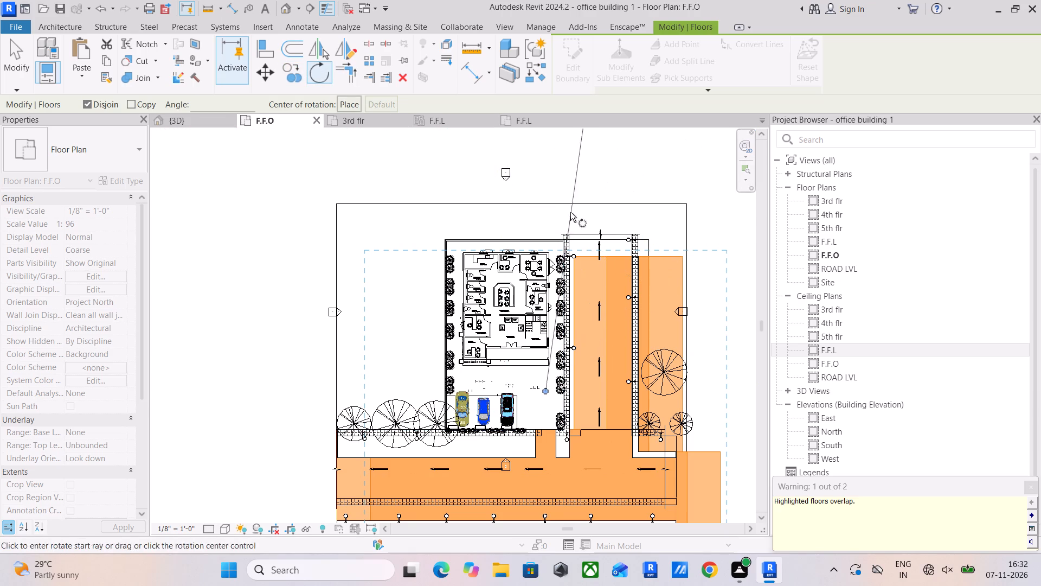
pyautogui.click(543, 175)
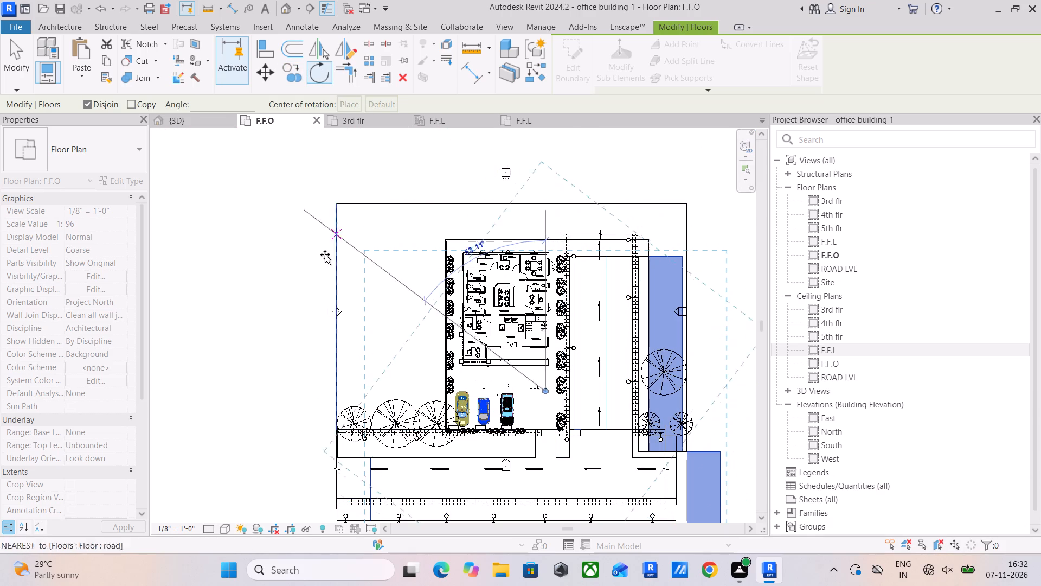
pyautogui.click(303, 389)
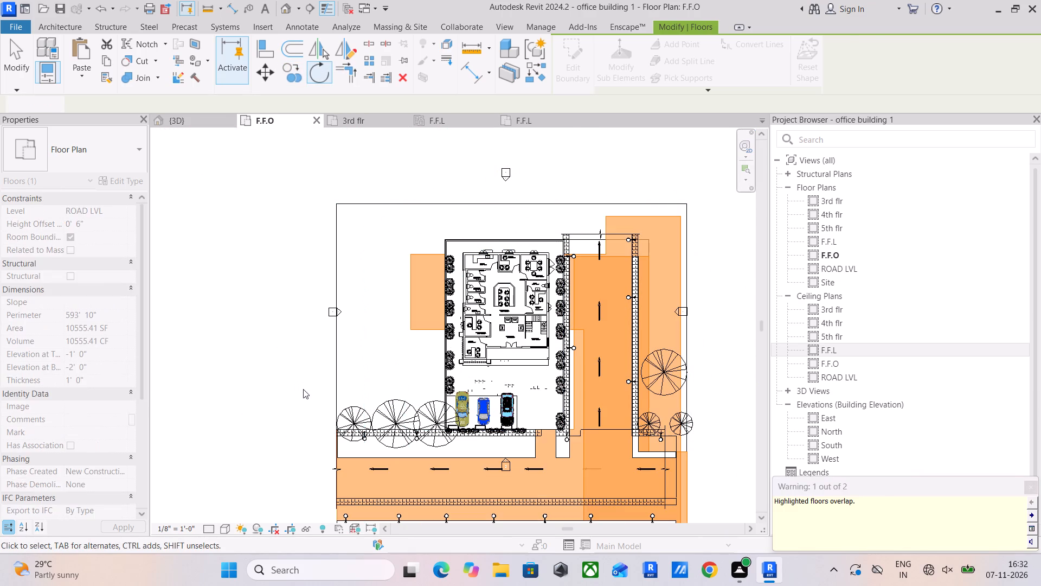
# Move the rotated road about 35' 5" west to the site's west edge, and north to the building plot's rear wall line.
pyautogui.moveTo(321, 388); pyautogui.dragTo(336, 334, button='middle')
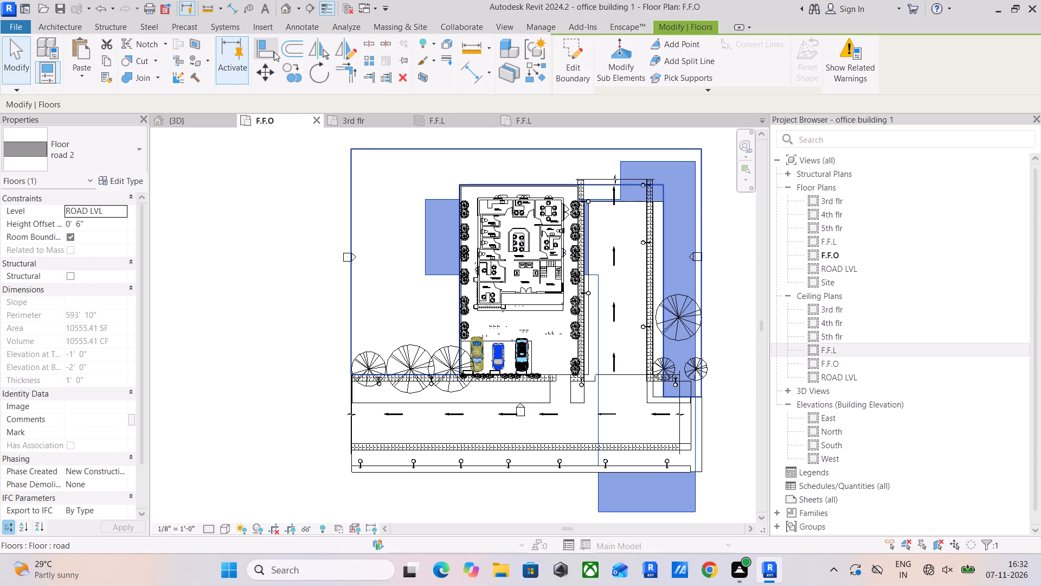
pyautogui.click(271, 74)
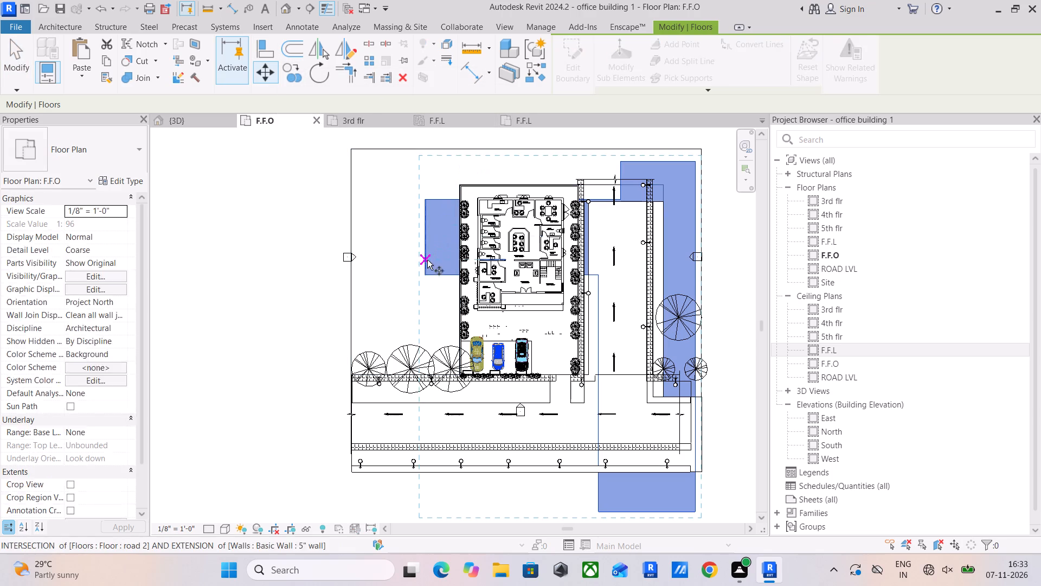
pyautogui.click(425, 270)
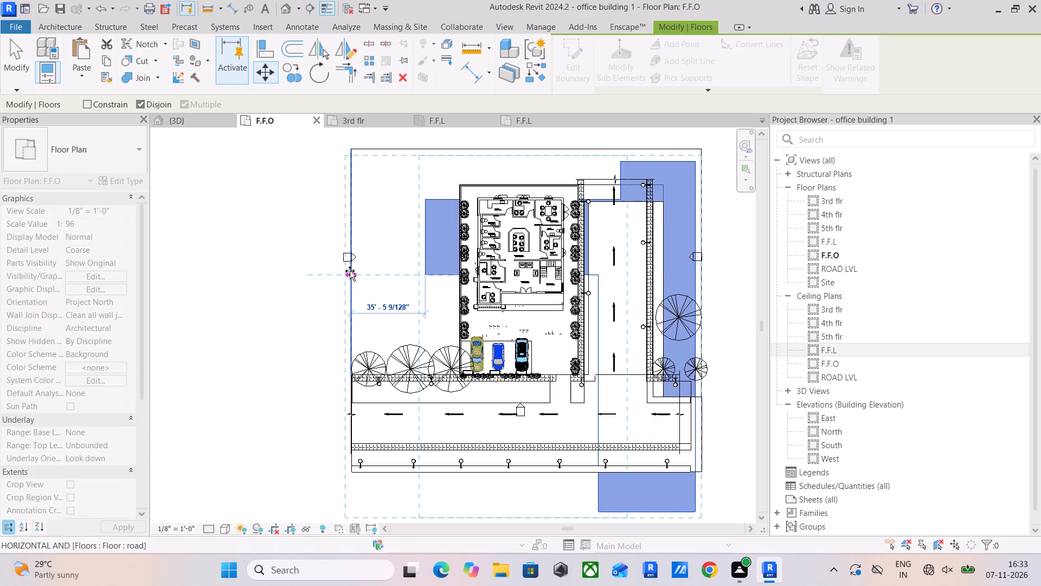
pyautogui.click(350, 271)
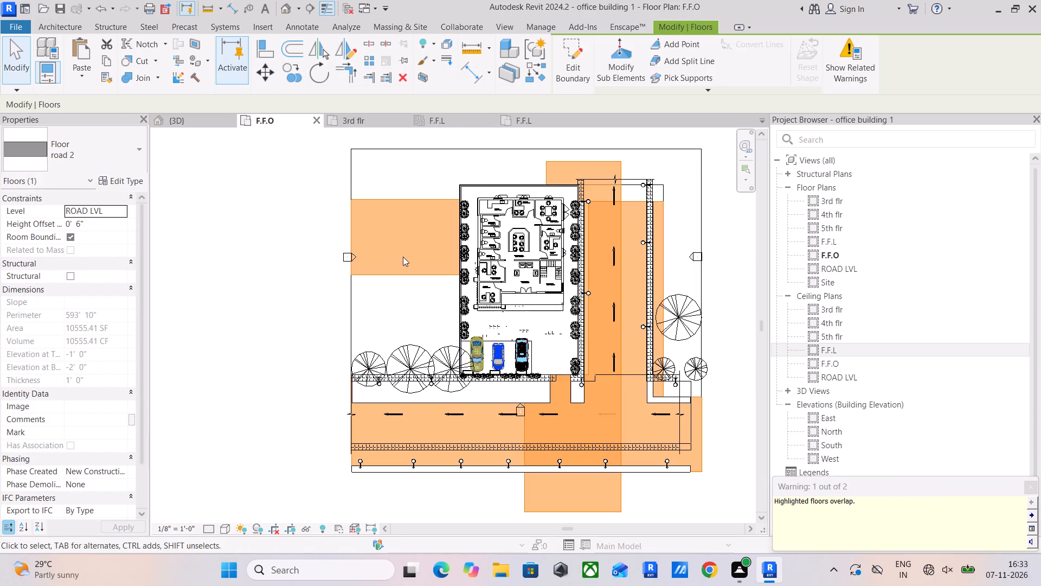
pyautogui.click(272, 69)
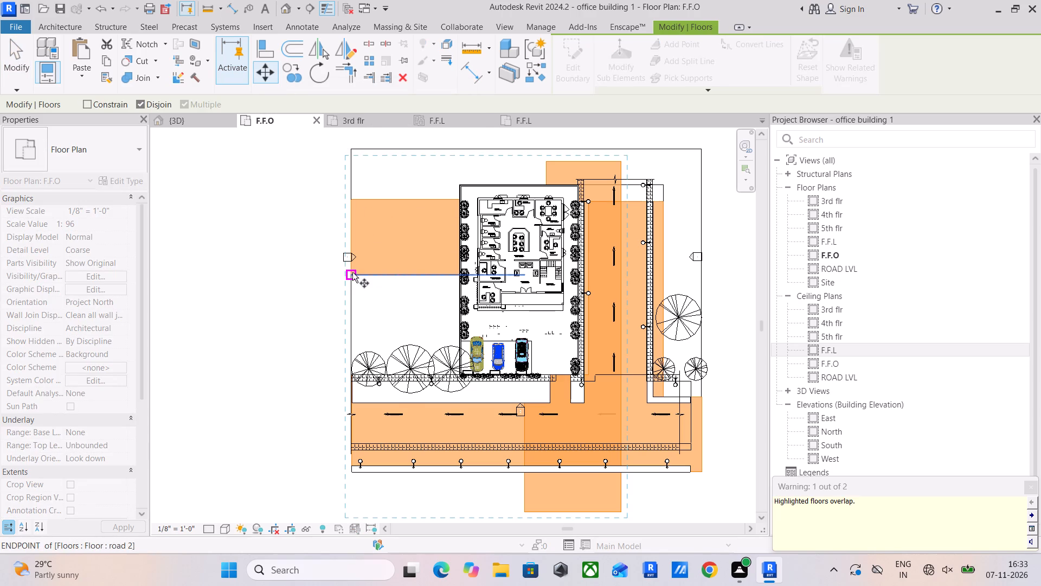
pyautogui.moveTo(352, 272); pyautogui.dragTo(351, 238)
pyautogui.click(350, 183)
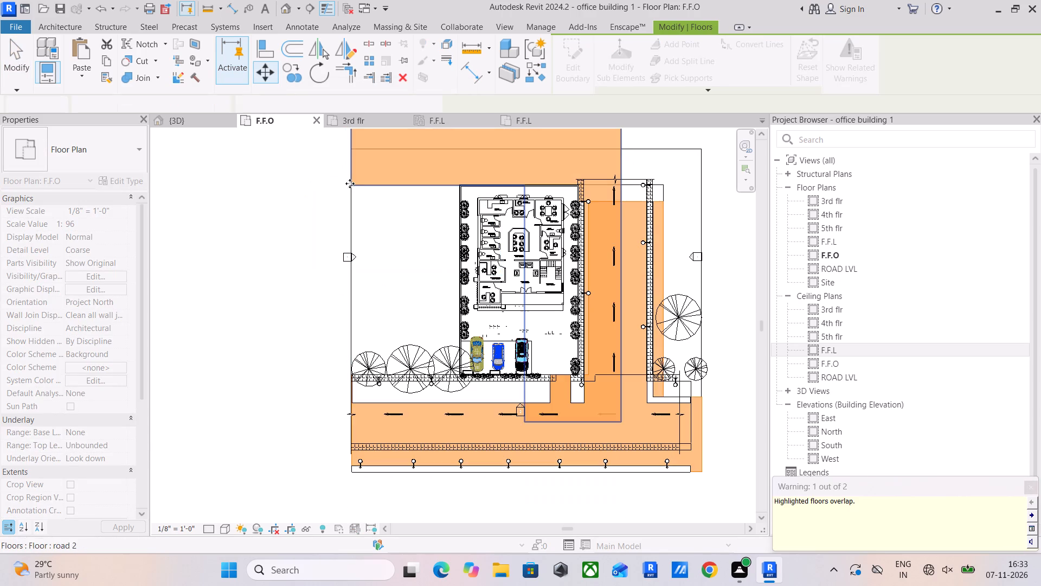
# Edit the moved road's boundary, deleting the long east edge and the long edge running through the building.
pyautogui.moveTo(472, 209); pyautogui.dragTo(411, 307, button='middle')
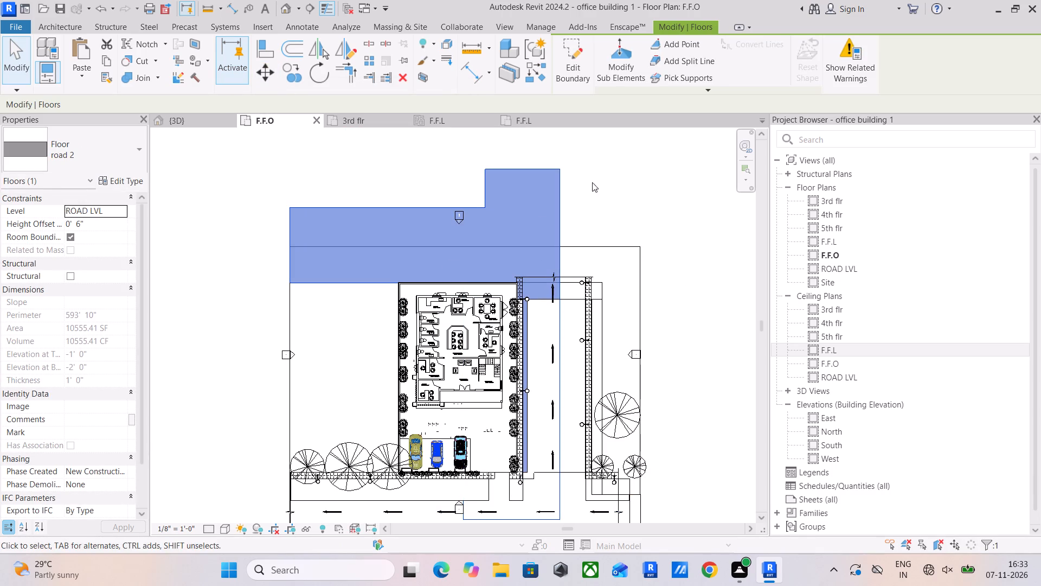
pyautogui.click(571, 63)
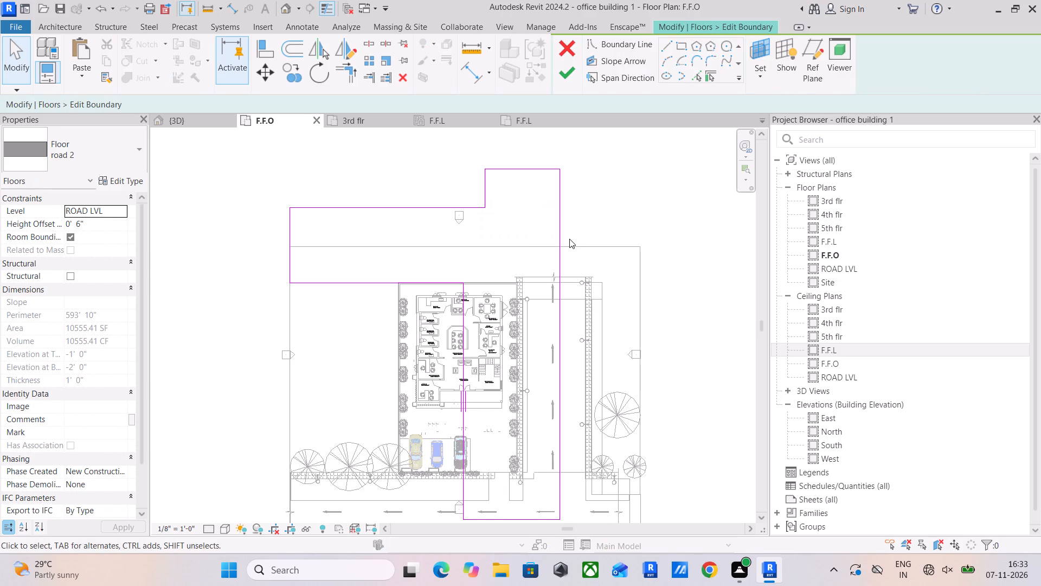
pyautogui.click(563, 239)
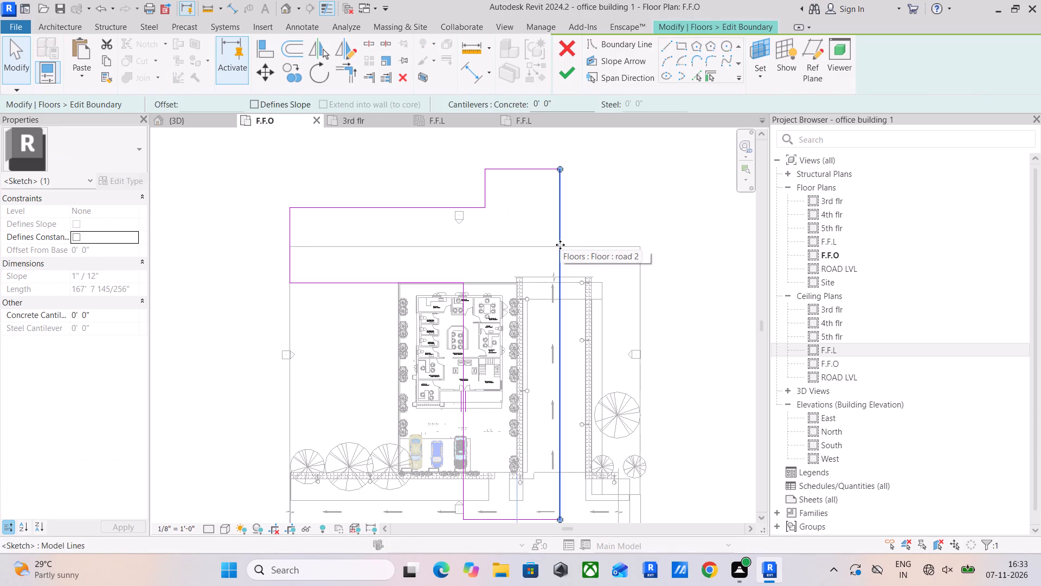
pyautogui.press('Delete')
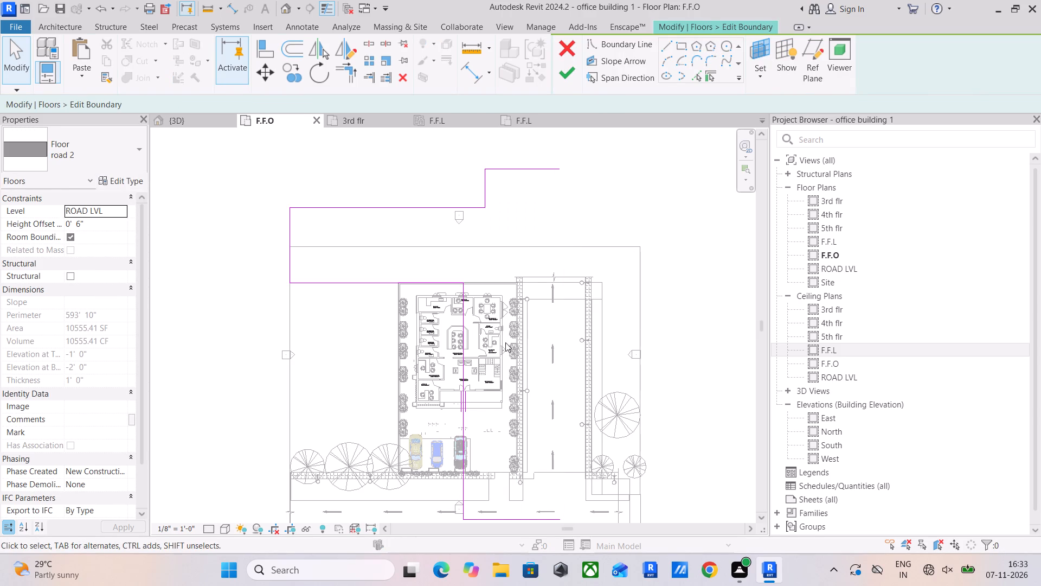
pyautogui.click(460, 372)
pyautogui.press('Delete')
# Extend the road's south boundary line east to the outer edge of the footpath beyond the side road.
pyautogui.scroll(4, 380, 290)
pyautogui.click(378, 279)
pyautogui.scroll(1, 378, 278)
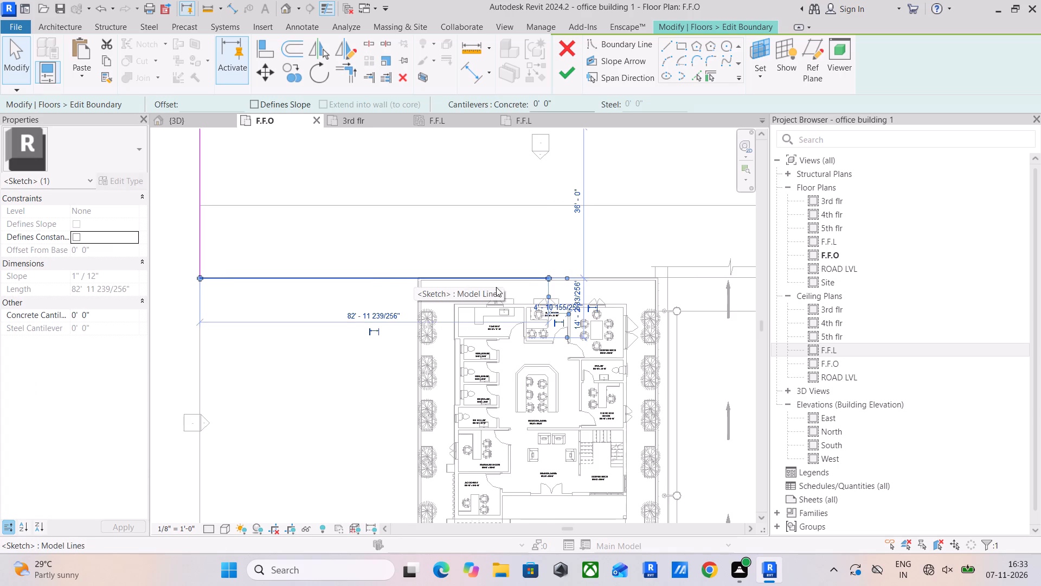
pyautogui.scroll(-4, 551, 279)
pyautogui.moveTo(576, 285); pyautogui.dragTo(433, 323, button='middle')
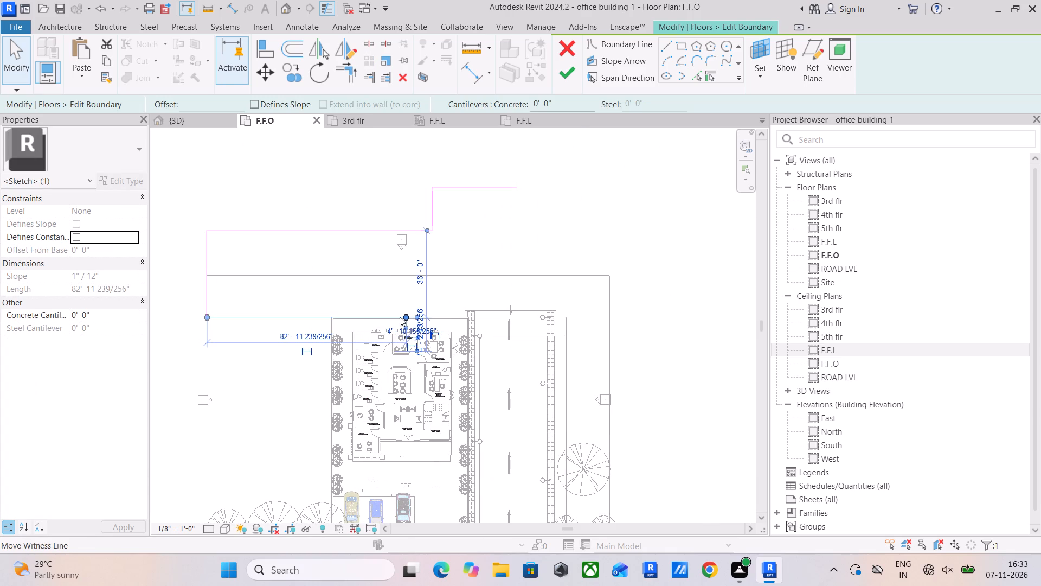
pyautogui.moveTo(405, 315); pyautogui.dragTo(557, 317)
pyautogui.scroll(8, 557, 317)
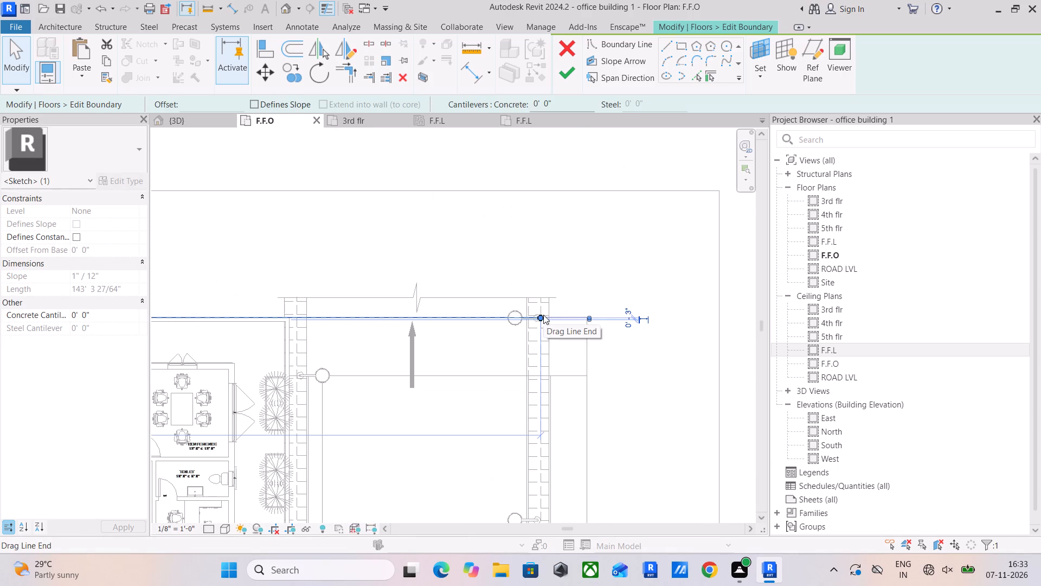
pyautogui.moveTo(543, 315); pyautogui.dragTo(559, 316)
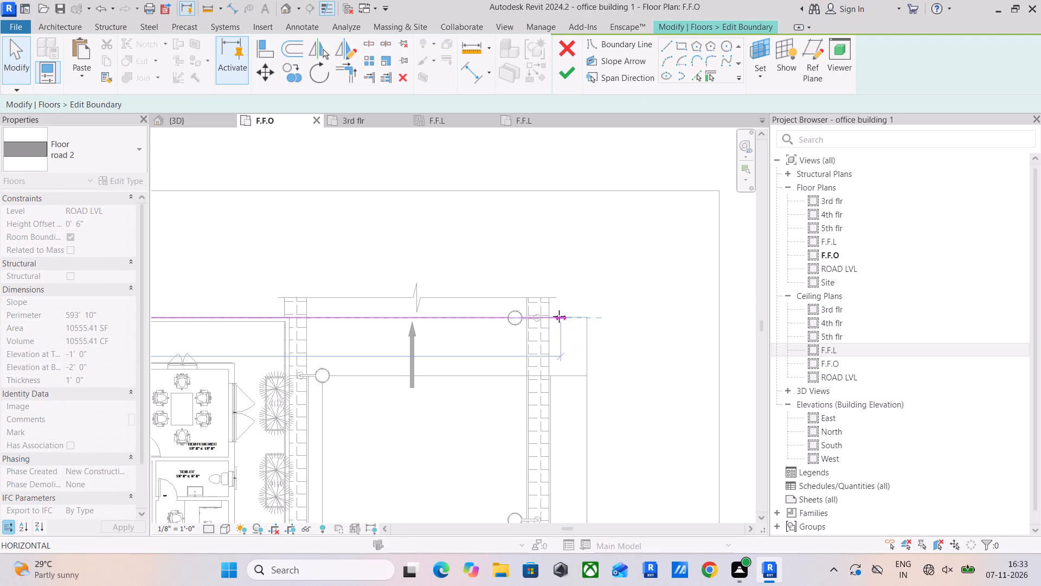
pyautogui.moveTo(559, 316); pyautogui.dragTo(549, 323)
# Delete the short vertical step and the northernmost horizontal line left in the road sketch.
pyautogui.scroll(-4, 549, 323)
pyautogui.moveTo(549, 323); pyautogui.dragTo(554, 394, button='middle')
pyautogui.click(346, 213)
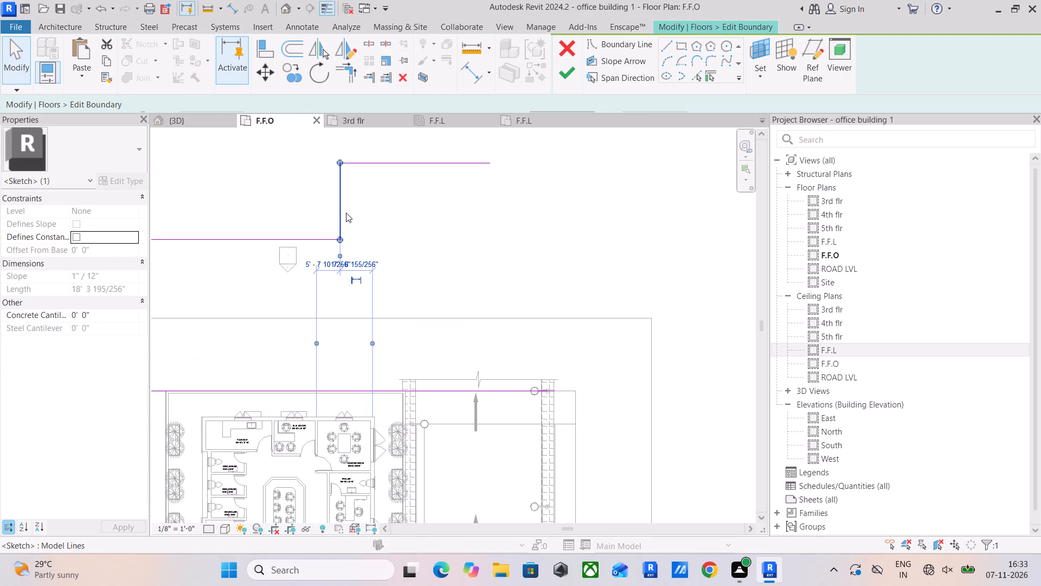
pyautogui.press('Delete')
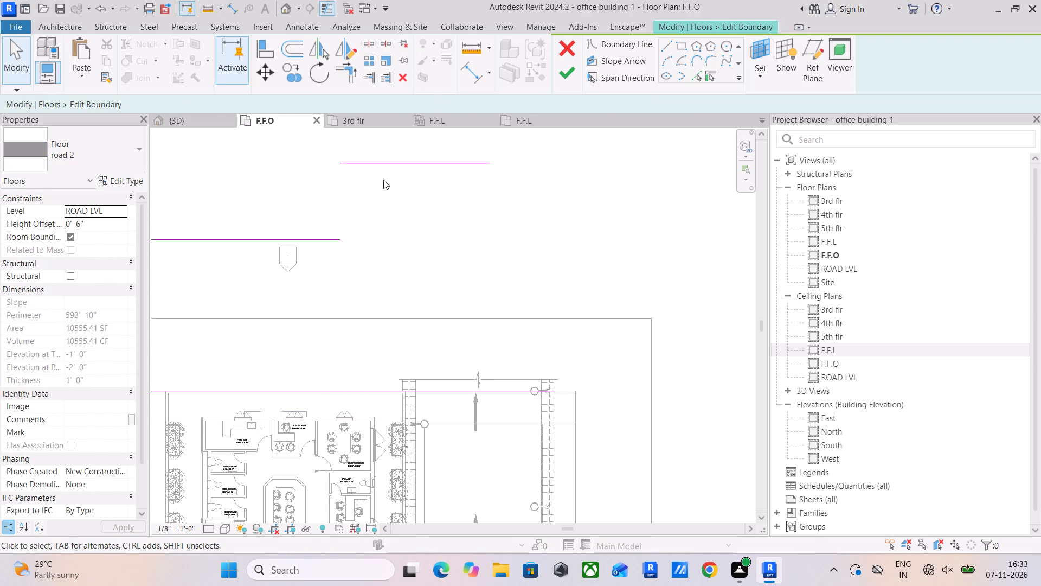
pyautogui.click(387, 171)
pyautogui.click(389, 164)
pyautogui.press('Delete')
# Draw a vertical boundary line about 17' 3" long from the south line's east end up to the site's north edge.
pyautogui.click(666, 48)
pyautogui.click(551, 396)
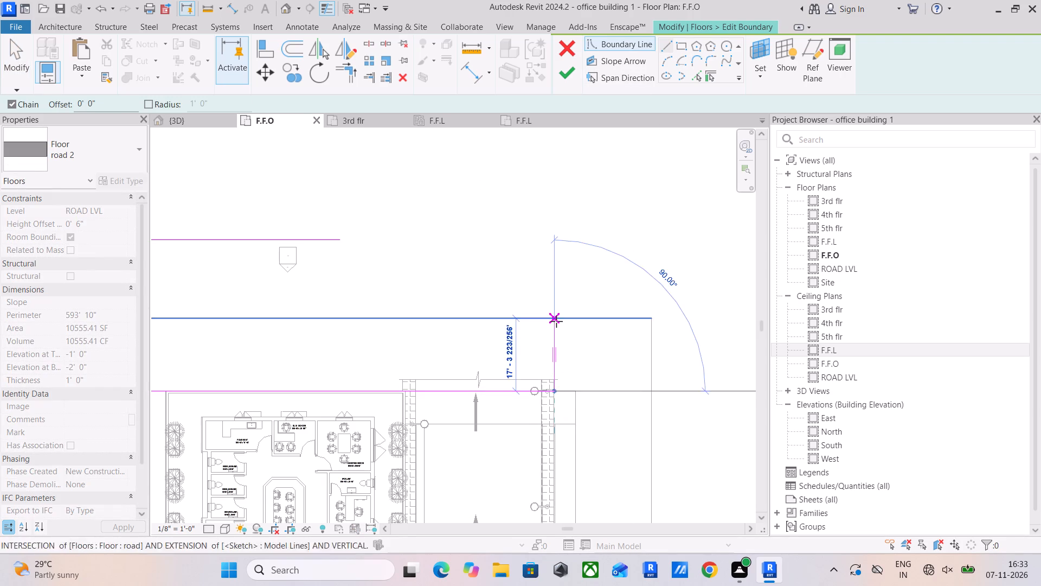
pyautogui.click(556, 321)
pyautogui.press('Escape')
# Trim the new east line to corners with the road's north and south boundary lines.
pyautogui.click(359, 77)
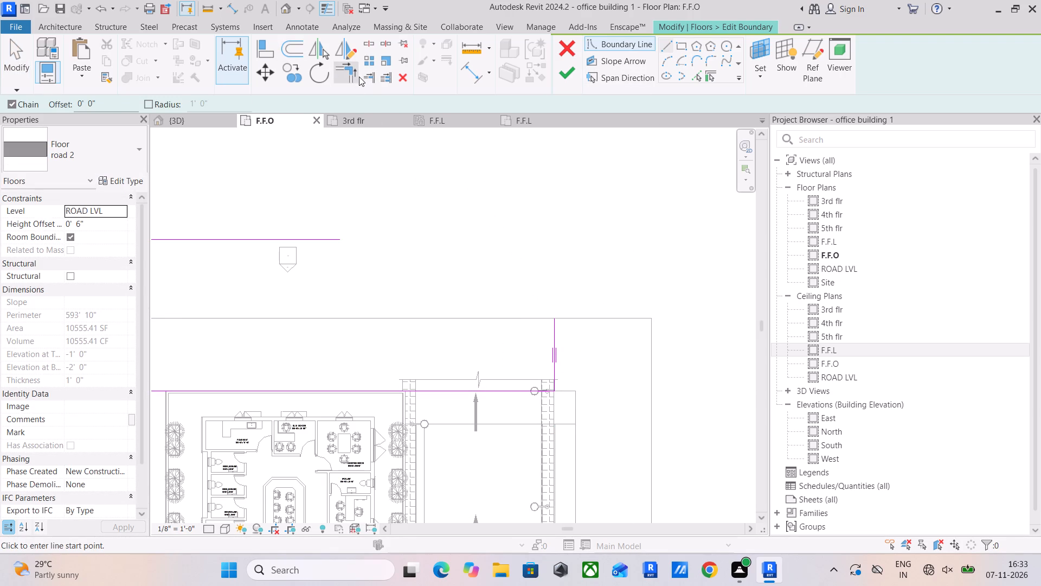
pyautogui.click(336, 241)
pyautogui.click(552, 326)
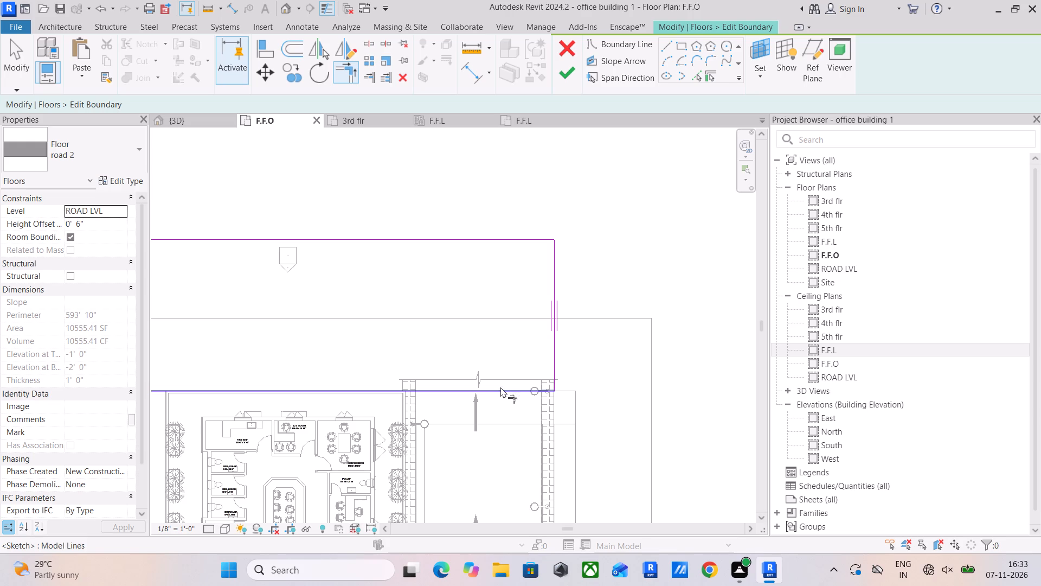
pyautogui.moveTo(499, 388); pyautogui.dragTo(522, 388)
pyautogui.click(557, 361)
pyautogui.press('Escape')
# Try to finish the boundary edit and examine the road sketch for lines that do not close.
pyautogui.click(567, 66)
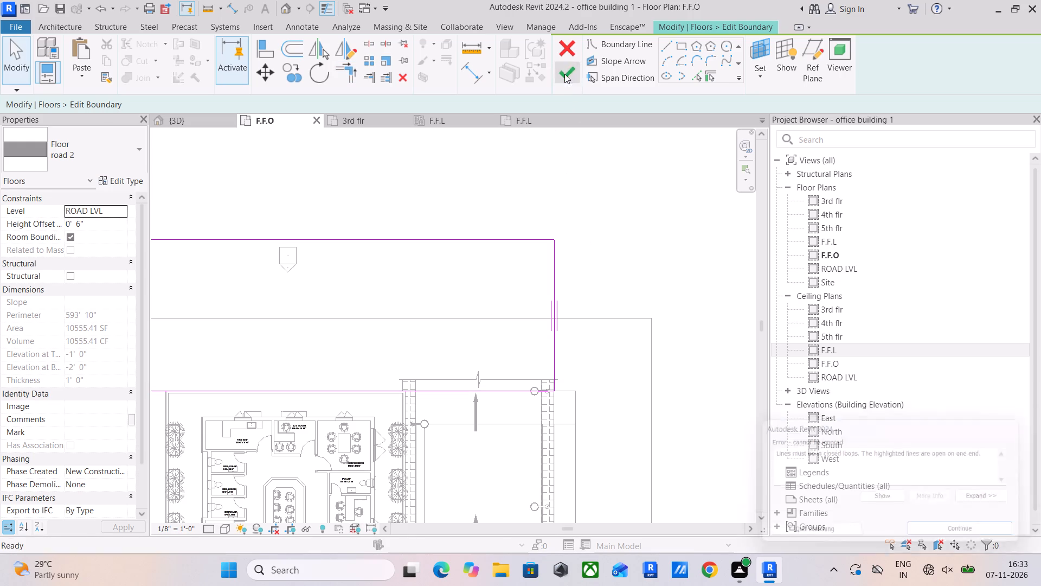
pyautogui.scroll(-10, 505, 397)
pyautogui.moveTo(393, 360); pyautogui.dragTo(419, 341, button='middle')
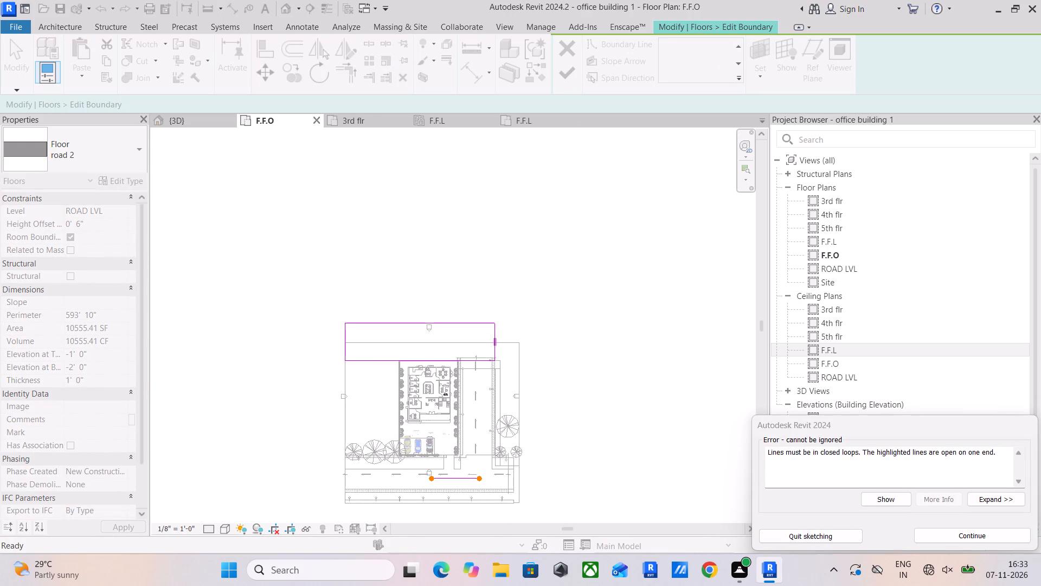
pyautogui.scroll(5, 805, 453)
pyautogui.scroll(4, 500, 384)
pyautogui.scroll(14, 474, 336)
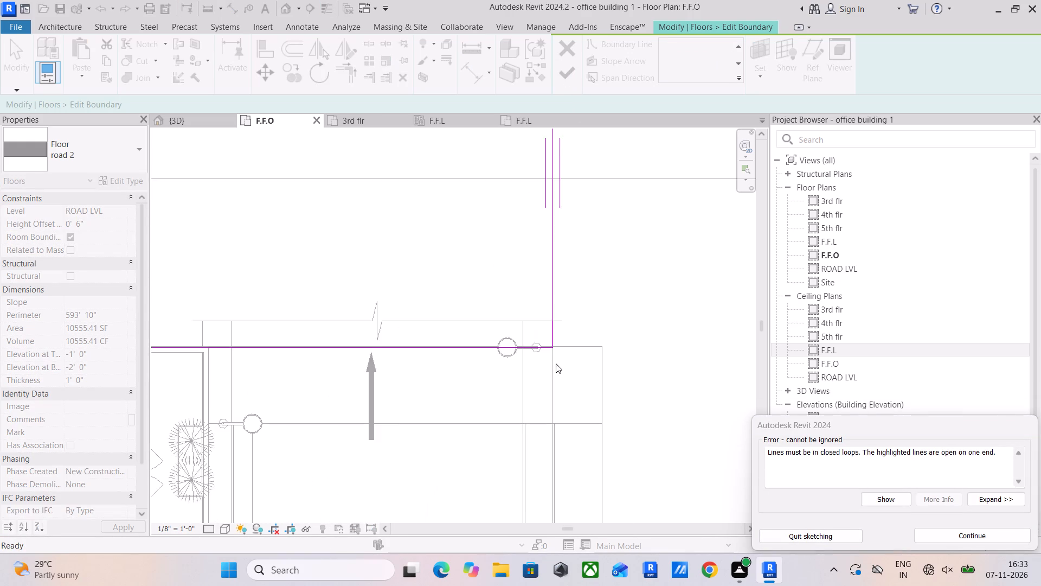
pyautogui.scroll(3, 556, 364)
pyautogui.scroll(11, 516, 333)
pyautogui.scroll(-2, 518, 335)
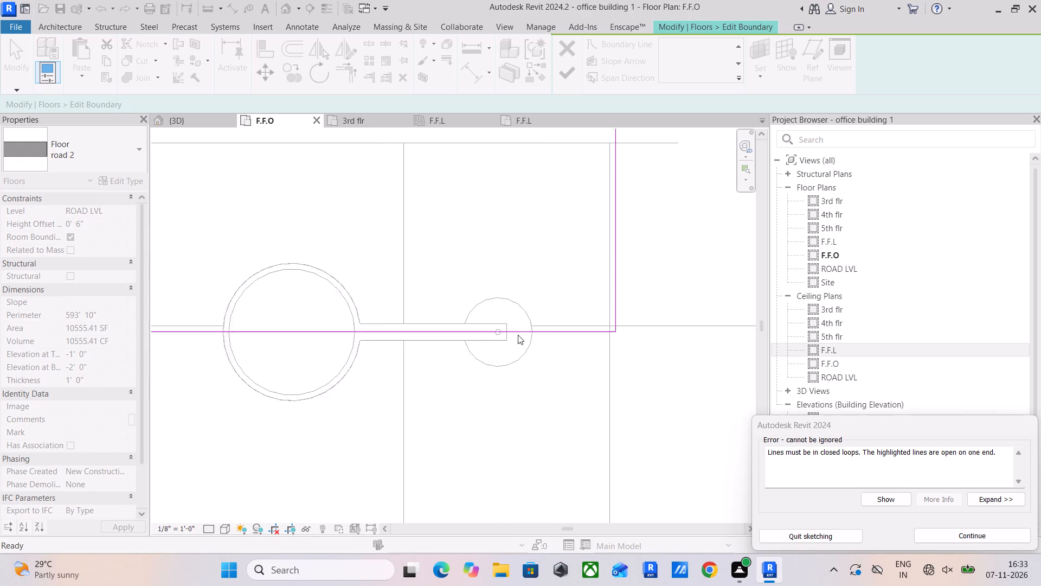
pyautogui.scroll(-5, 518, 335)
pyautogui.scroll(-9, 541, 403)
pyautogui.moveTo(539, 405); pyautogui.dragTo(621, 272, button='middle')
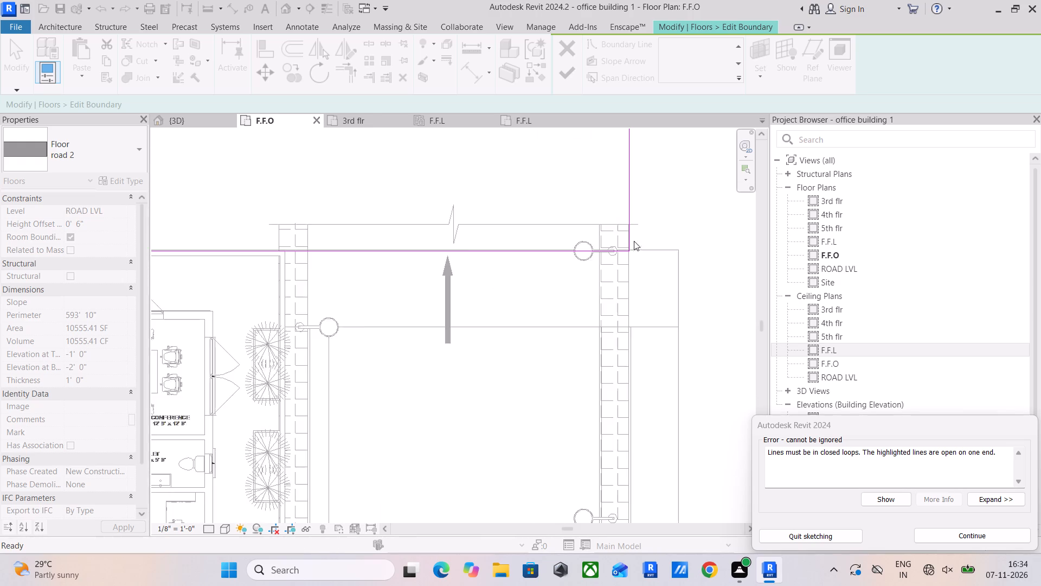
pyautogui.scroll(-5, 633, 262)
pyautogui.click(947, 538)
# Delete the stray horizontal sketch line over the front road and finish the floor boundary edit.
pyautogui.scroll(-5, 547, 322)
pyautogui.moveTo(547, 322); pyautogui.dragTo(568, 245, button='middle')
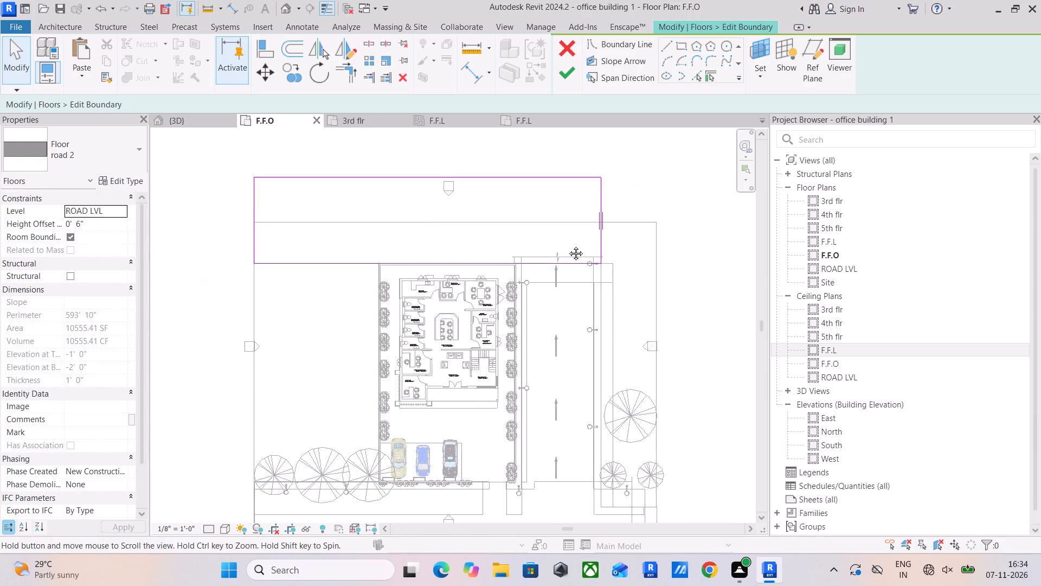
pyautogui.moveTo(568, 245); pyautogui.dragTo(568, 244, button='middle')
pyautogui.moveTo(571, 416); pyautogui.dragTo(571, 294, button='middle')
pyautogui.moveTo(588, 313); pyautogui.dragTo(500, 397)
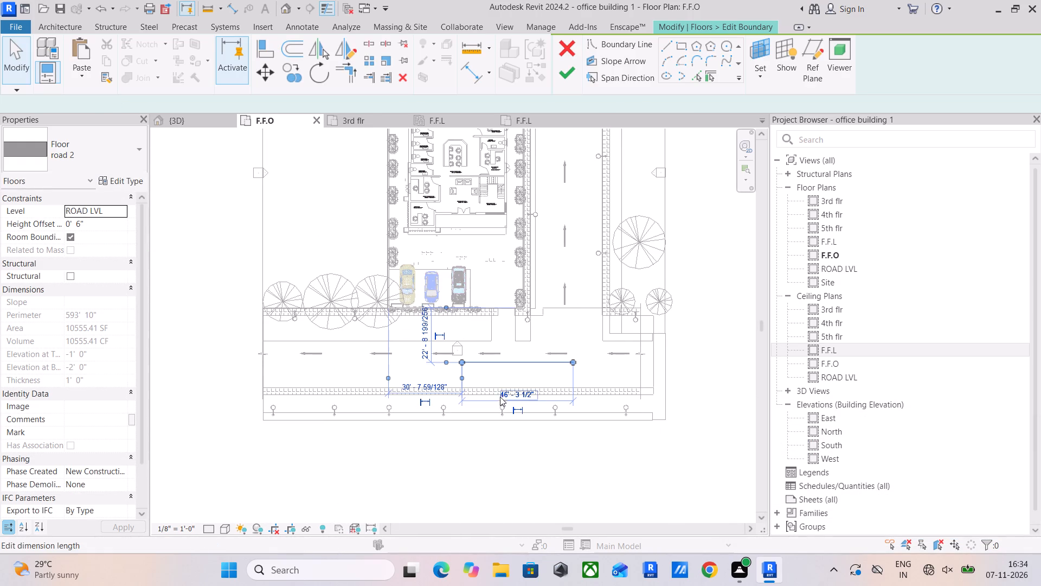
pyautogui.press('Delete')
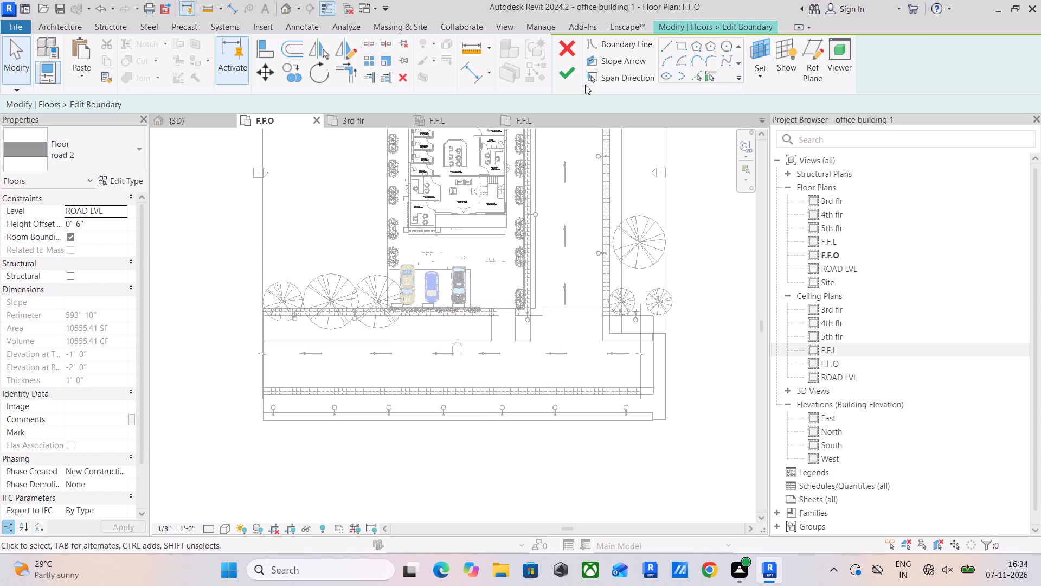
pyautogui.click(564, 55)
pyautogui.click(619, 208)
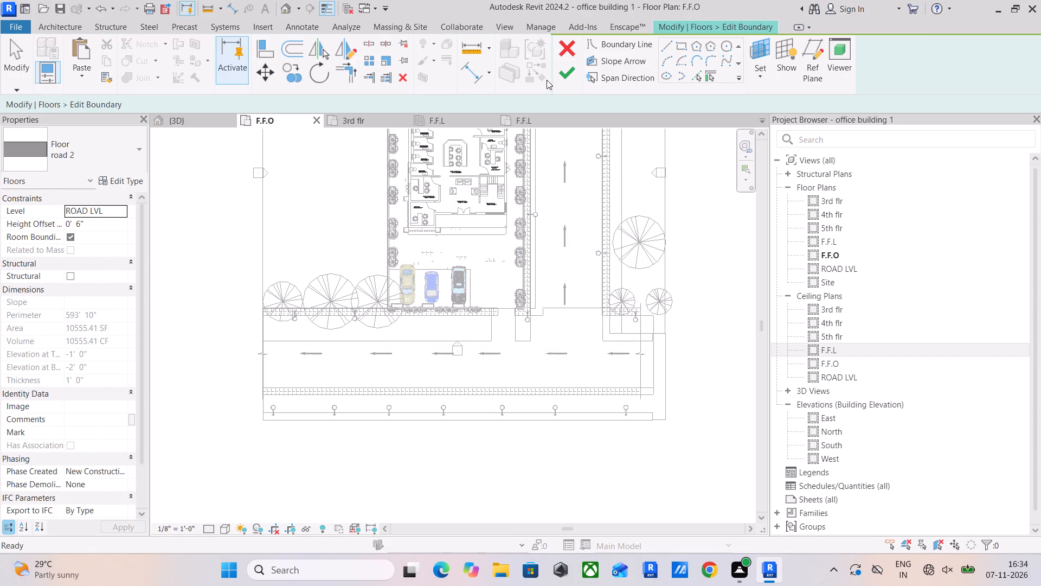
pyautogui.click(557, 77)
# Select the original road 2 floor alongside the building near its north end.
pyautogui.scroll(-3, 579, 239)
pyautogui.moveTo(577, 239); pyautogui.dragTo(570, 341, button='middle')
pyautogui.scroll(5, 564, 250)
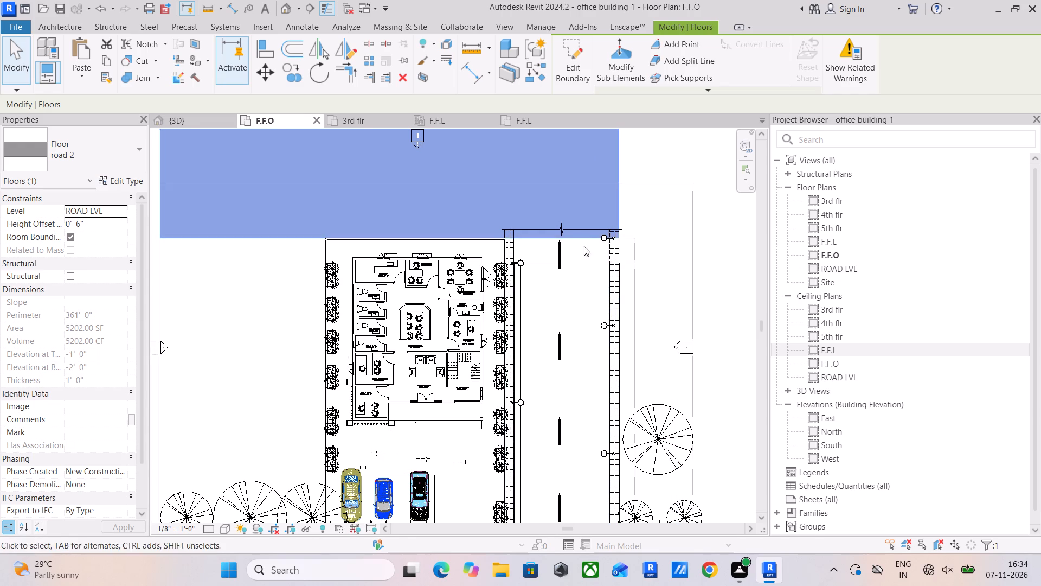
pyautogui.click(602, 269)
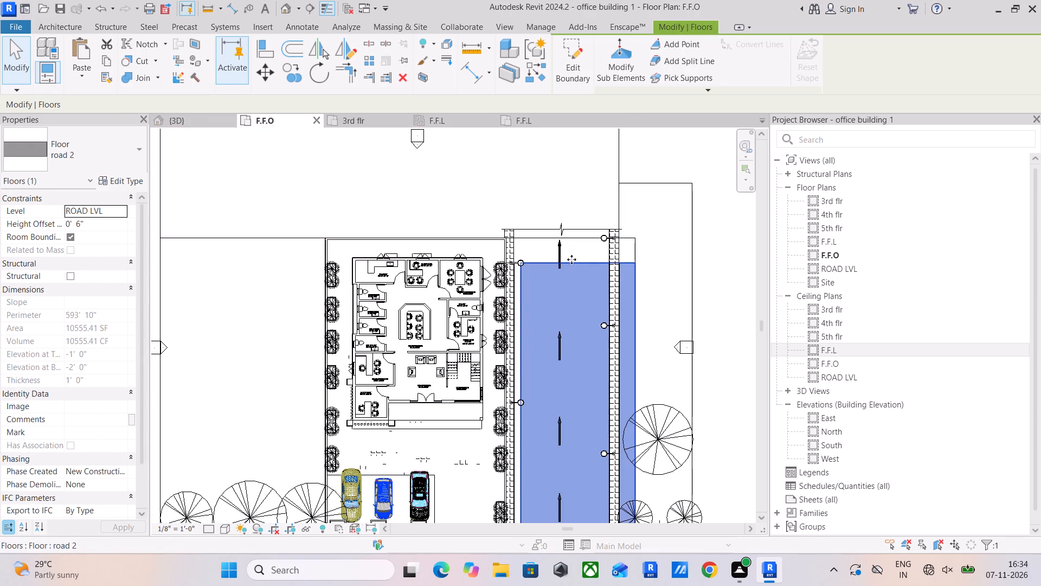
pyautogui.scroll(3, 575, 257)
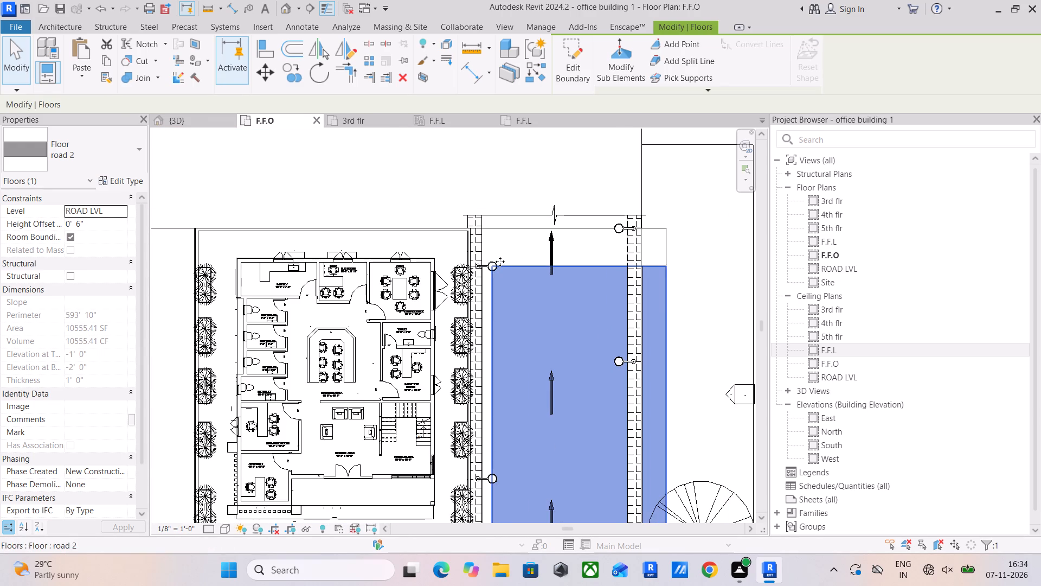
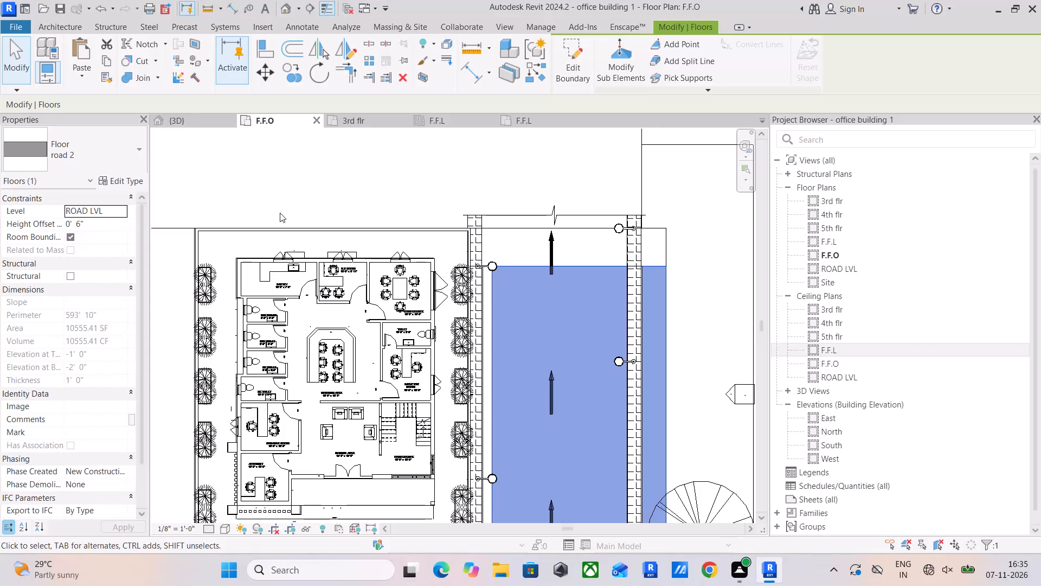
# Examine the green road ground floor's boundary sketch around the building, focusing on its north line.
pyautogui.scroll(-1, 349, 208)
pyautogui.moveTo(363, 215); pyautogui.dragTo(416, 185, button='middle')
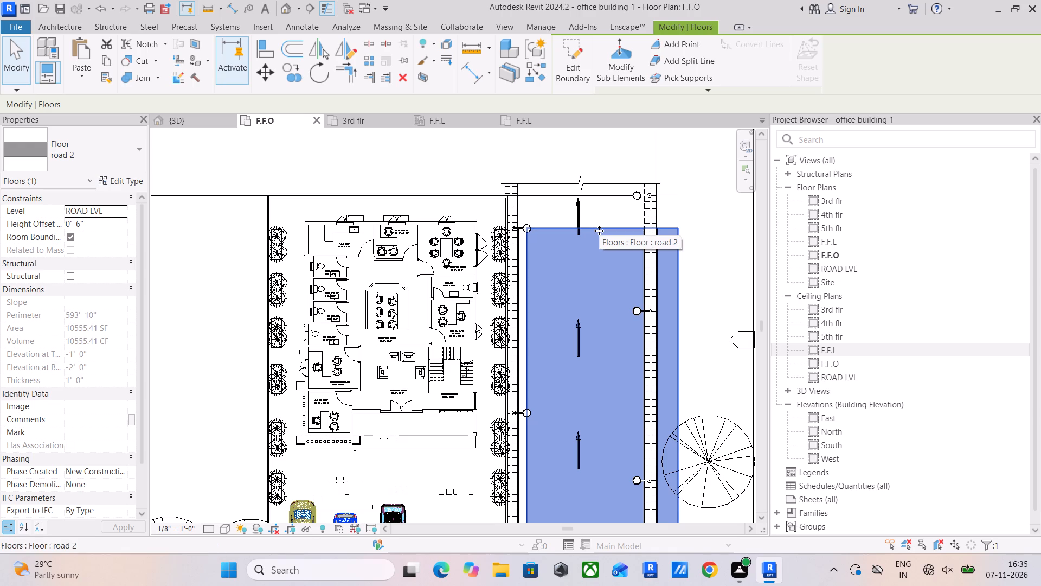
pyautogui.moveTo(600, 236); pyautogui.dragTo(645, 290, button='middle')
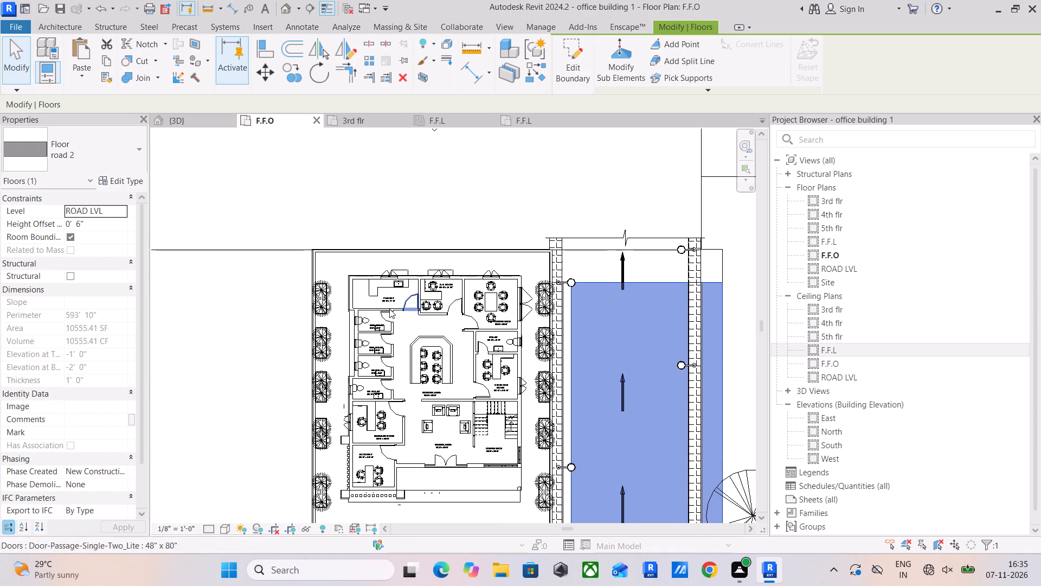
pyautogui.moveTo(397, 310); pyautogui.dragTo(505, 313, button='middle')
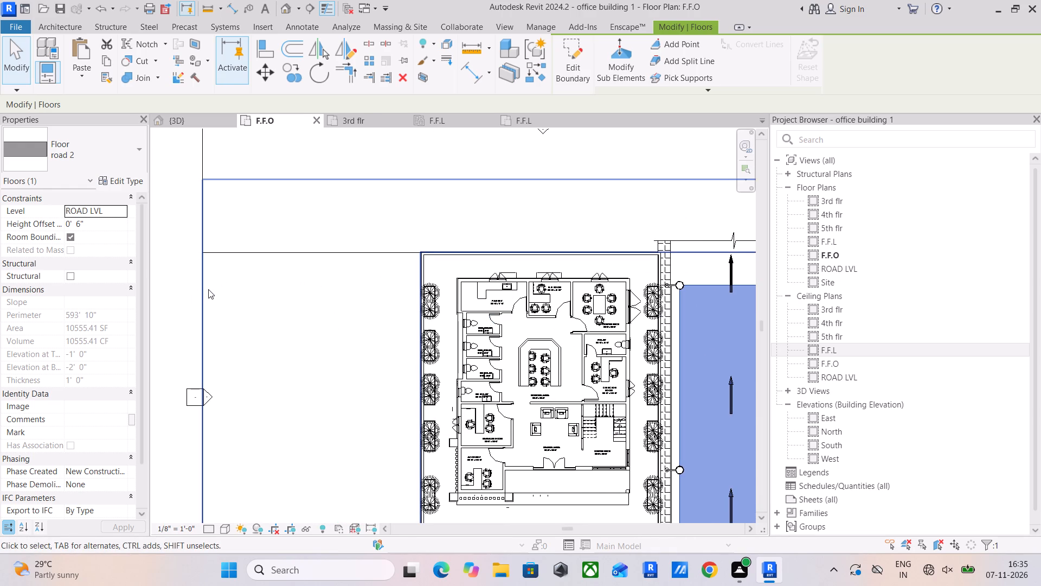
pyautogui.click(203, 291)
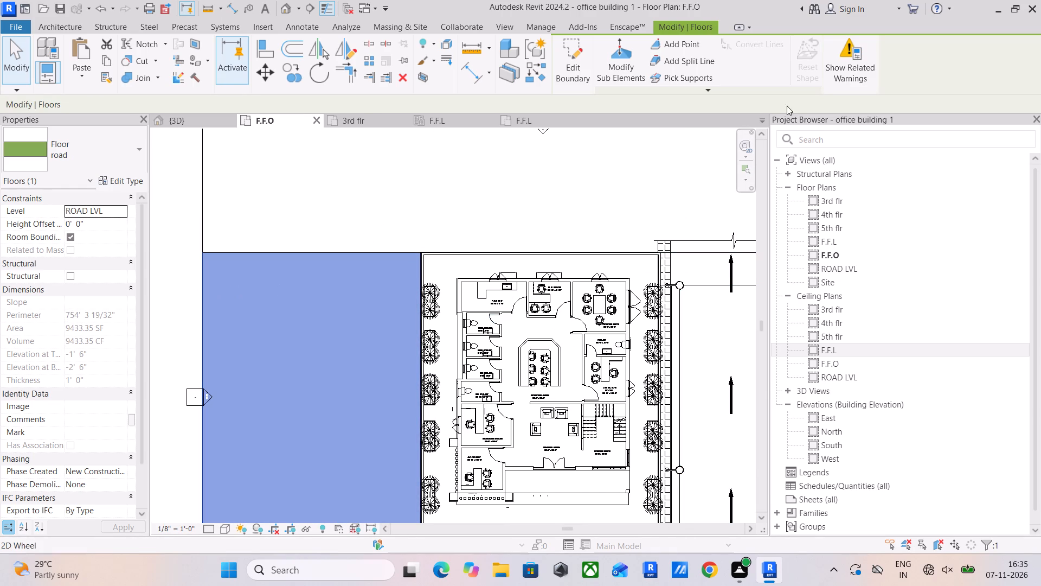
pyautogui.click(567, 60)
pyautogui.scroll(-2, 454, 225)
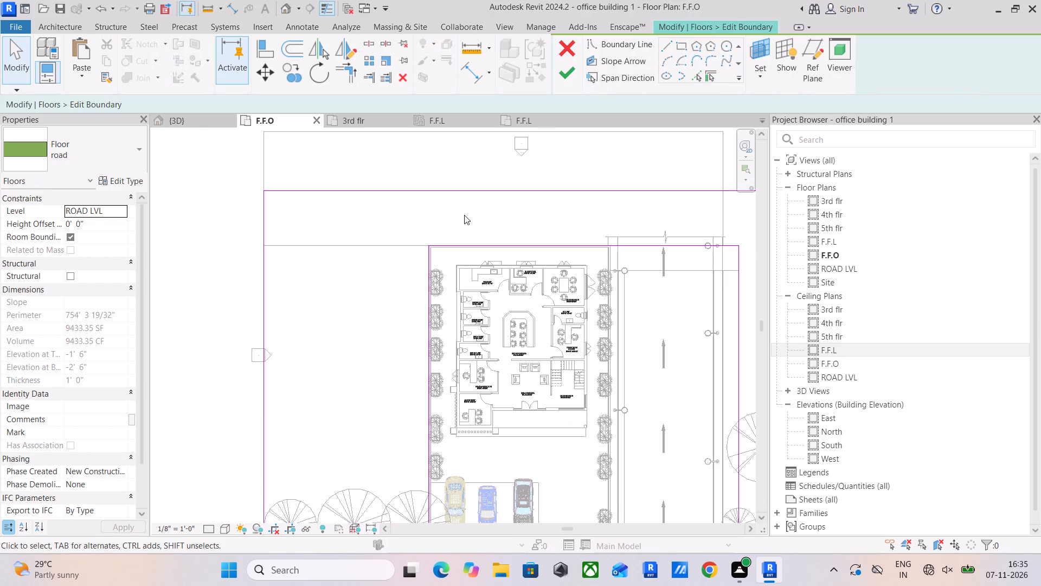
pyautogui.click(486, 189)
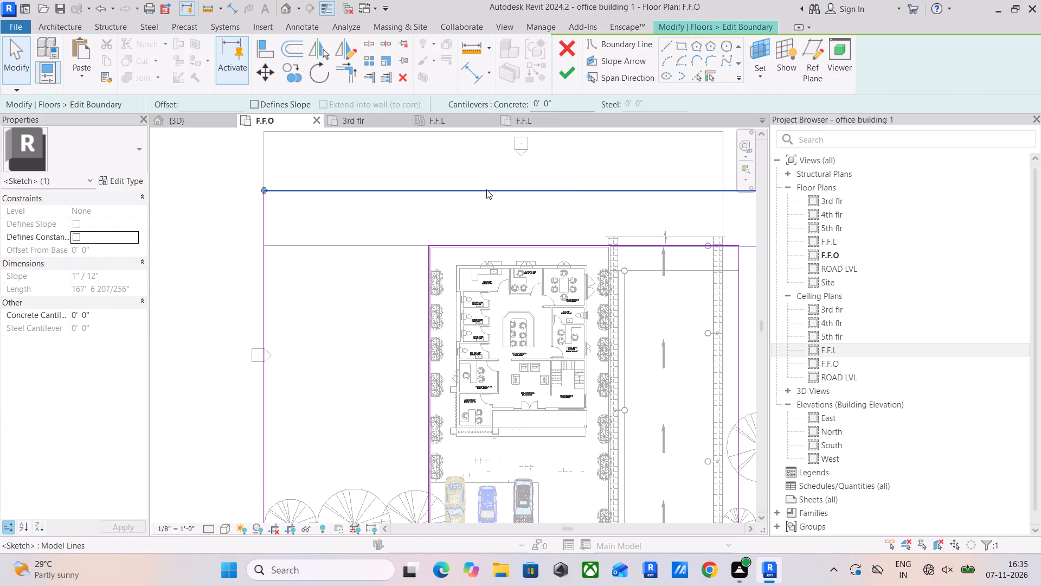
pyautogui.scroll(-1, 372, 214)
pyautogui.moveTo(372, 214); pyautogui.dragTo(388, 294, button='middle')
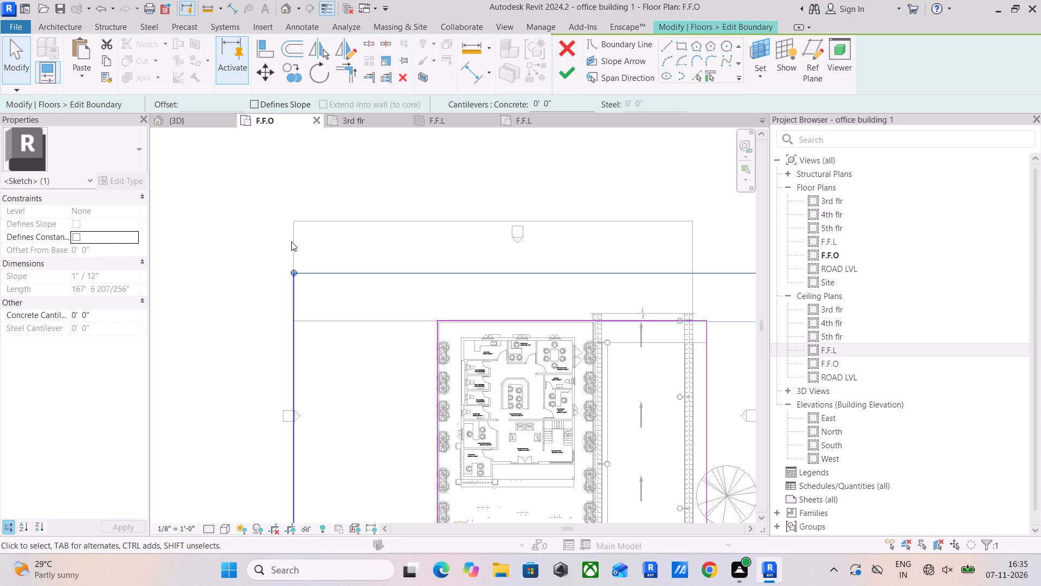
pyautogui.click(569, 69)
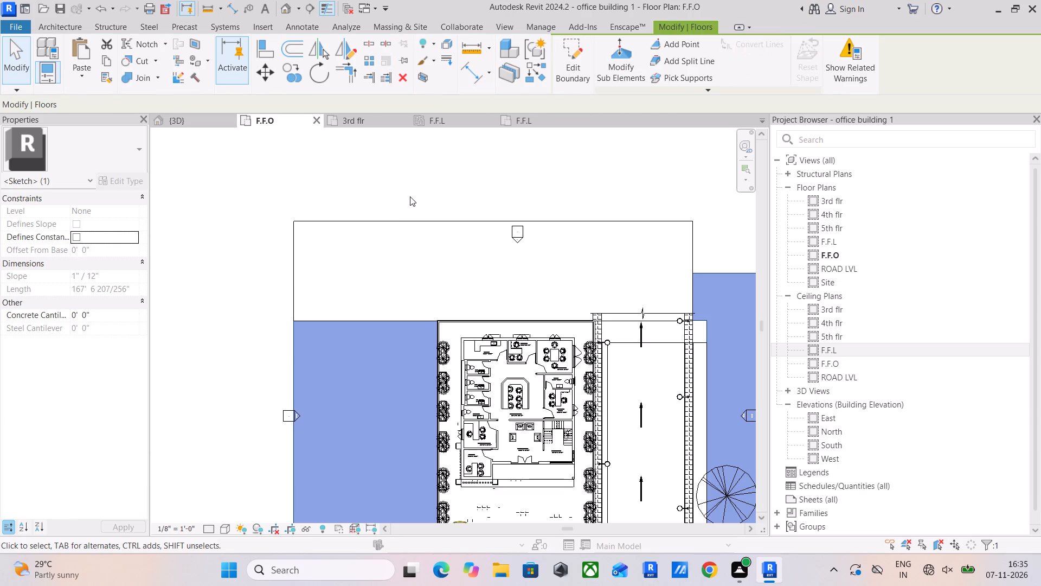
# Move the rear road 2 floor north so its south edge meets the ground slab's north edge.
pyautogui.click(394, 216)
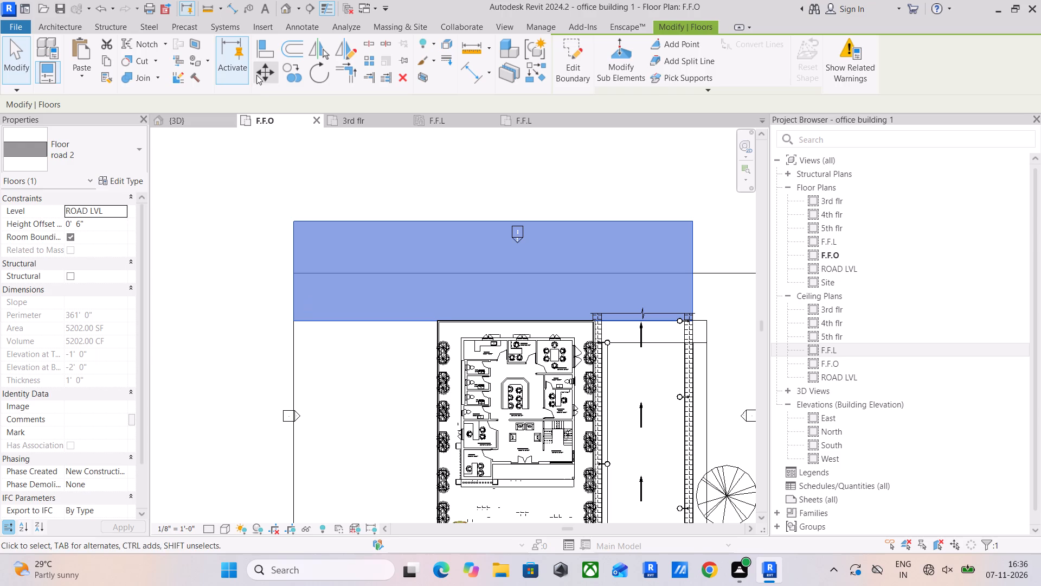
pyautogui.click(259, 74)
pyautogui.moveTo(293, 319); pyautogui.dragTo(295, 313)
pyautogui.click(296, 269)
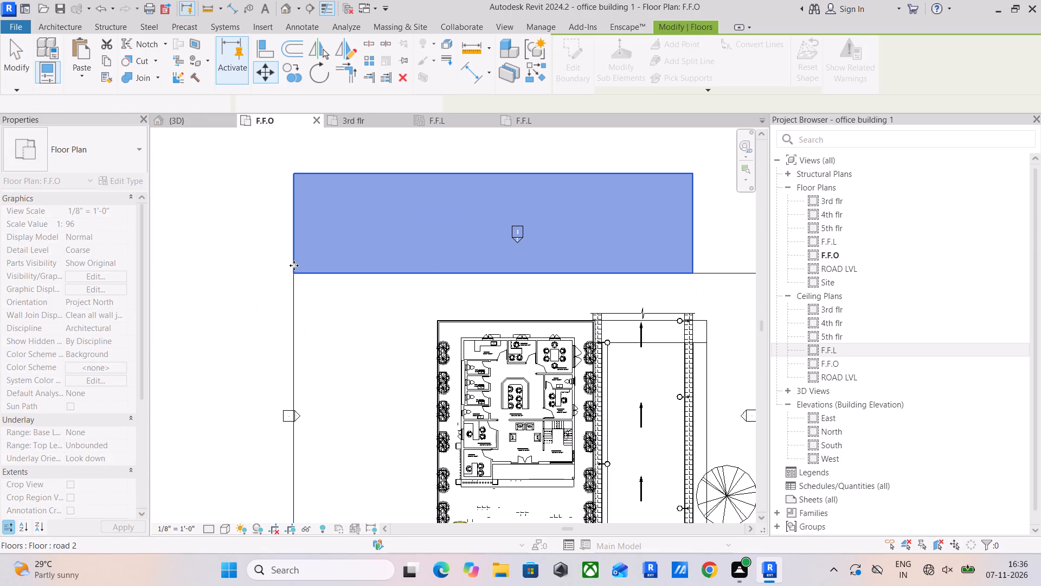
pyautogui.scroll(-3, 260, 214)
pyautogui.moveTo(306, 215); pyautogui.dragTo(306, 252, button='middle')
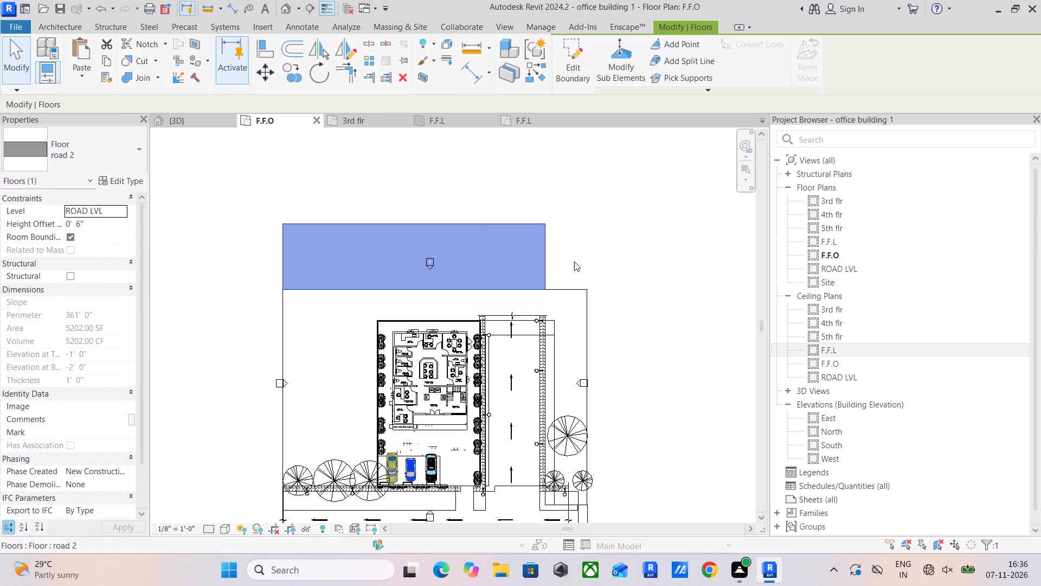
pyautogui.click(574, 262)
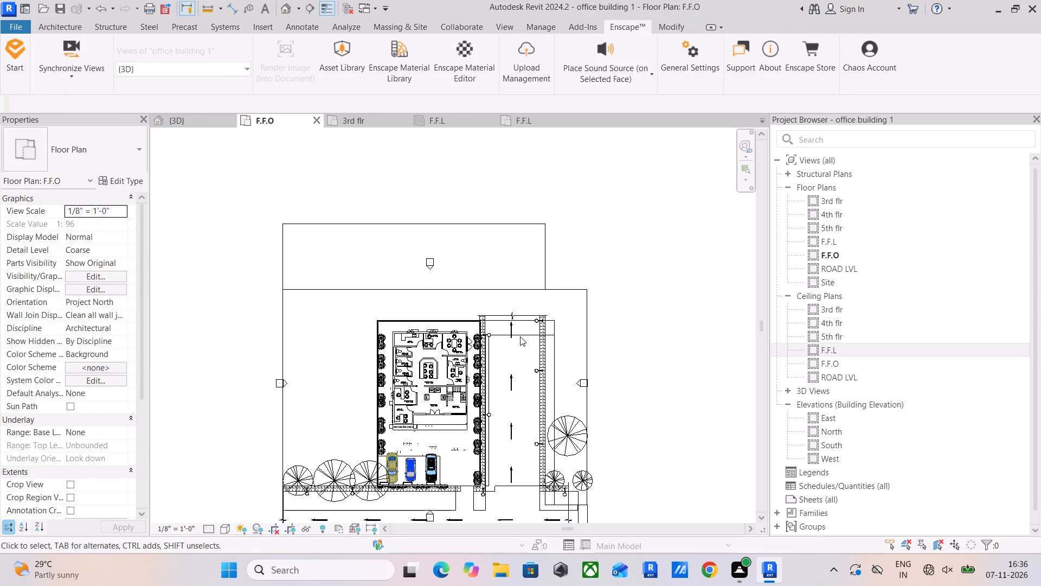
# Extend the side road 2 floor's north boundary line to the rear road's south edge and finish the boundary edit.
pyautogui.scroll(2, 520, 336)
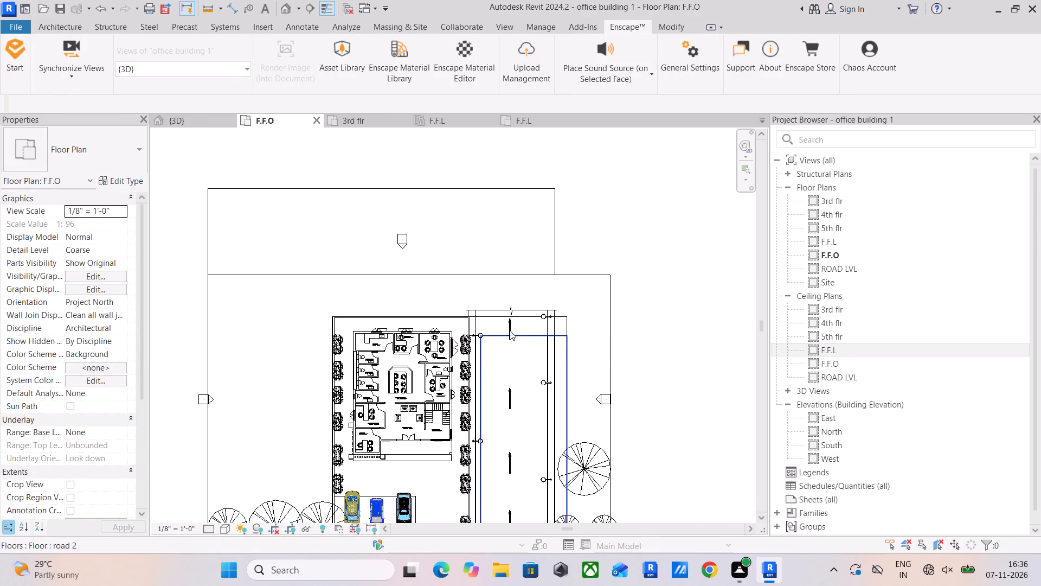
pyautogui.click(519, 336)
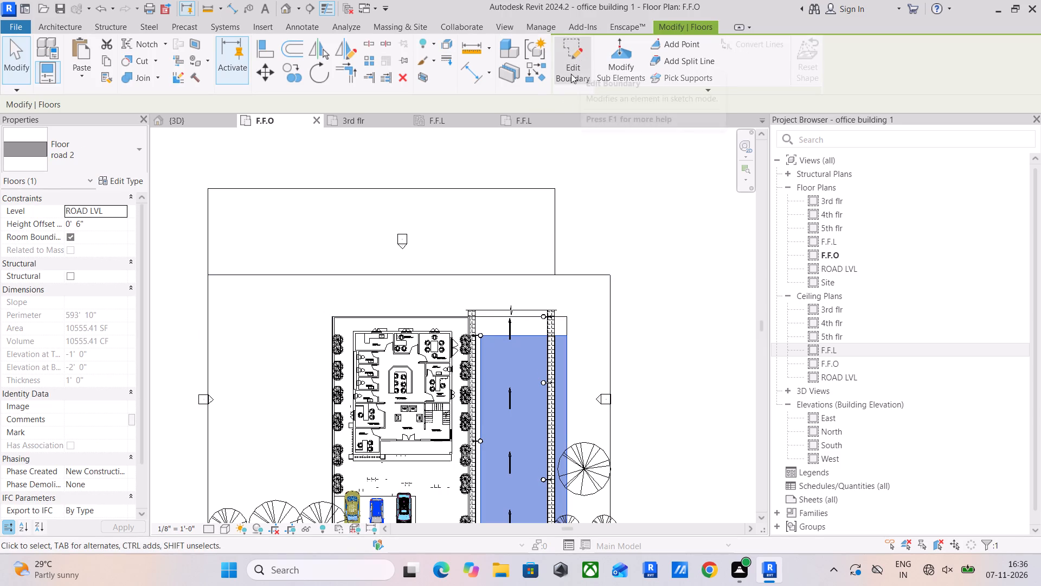
pyautogui.click(570, 66)
pyautogui.scroll(3, 520, 339)
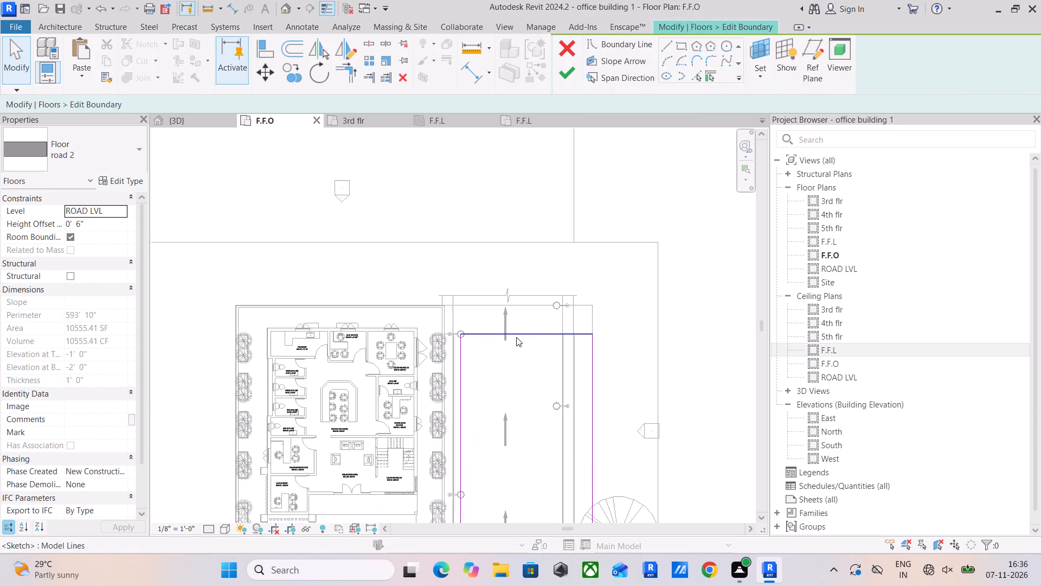
pyautogui.moveTo(516, 333); pyautogui.dragTo(530, 244)
pyautogui.middleClick(645, 209)
pyautogui.click(639, 179)
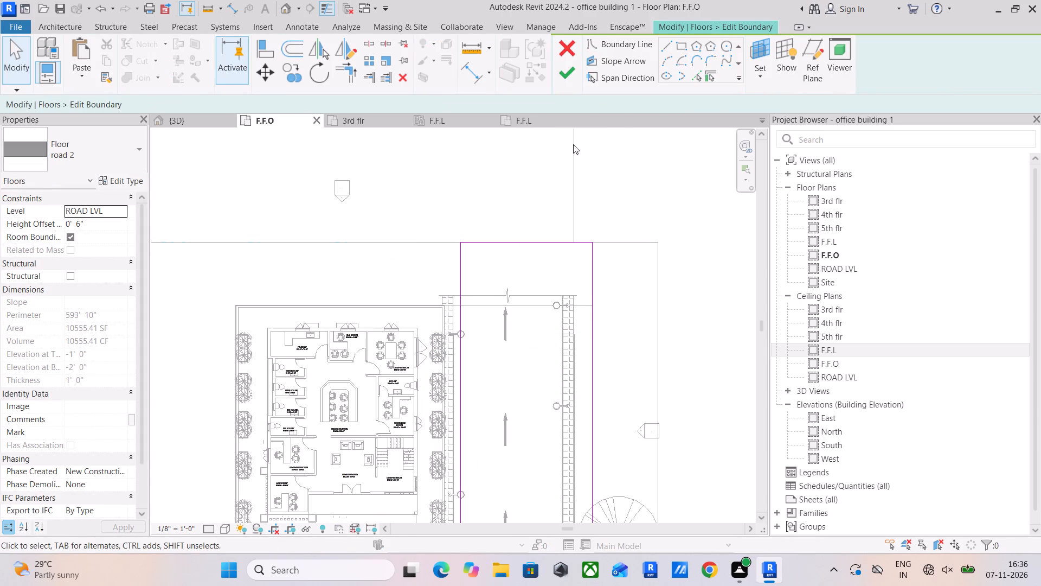
pyautogui.click(563, 77)
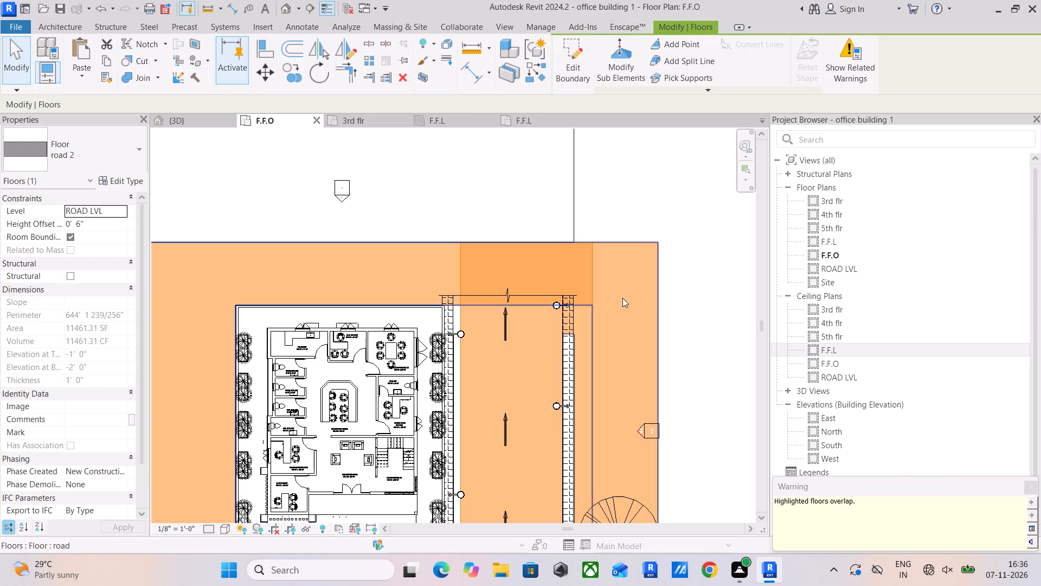
# In the green ground slab's boundary, draw two vertical lines along the side road's edges up to the slab's north line.
pyautogui.click(658, 285)
pyautogui.click(567, 65)
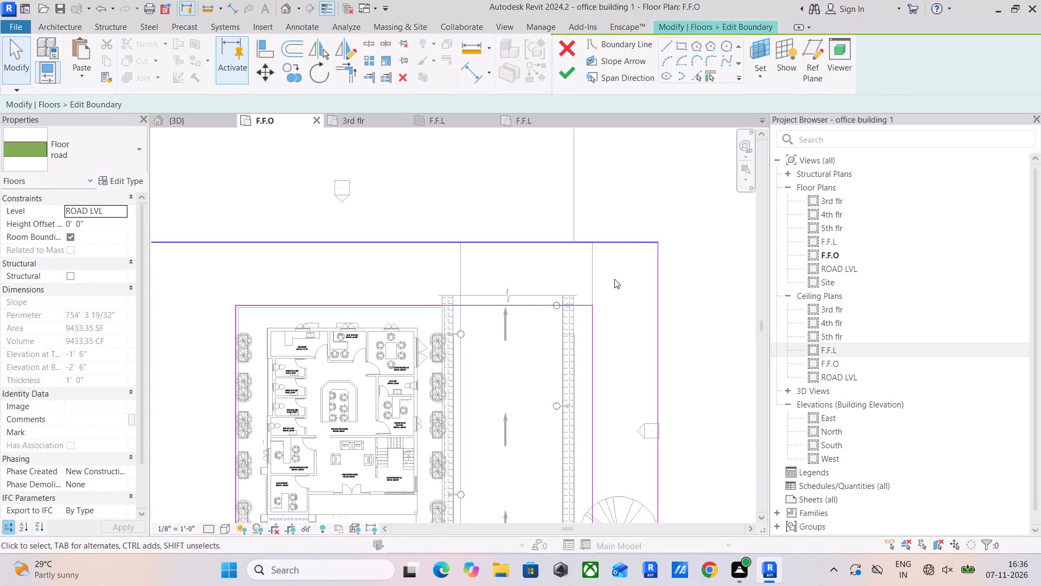
pyautogui.click(671, 48)
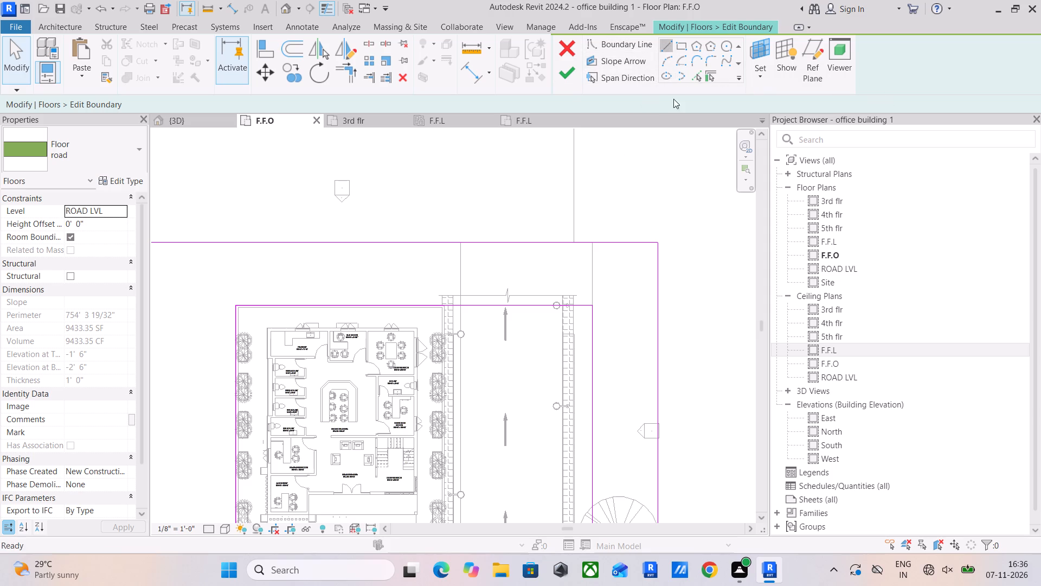
pyautogui.moveTo(594, 308); pyautogui.dragTo(596, 297)
pyautogui.click(596, 244)
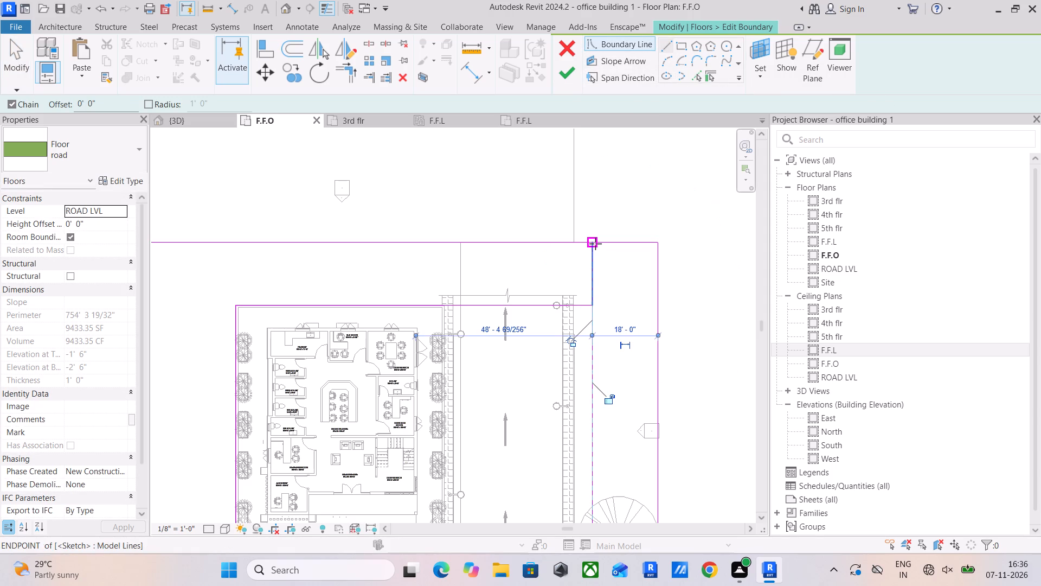
pyautogui.moveTo(458, 307); pyautogui.dragTo(460, 290)
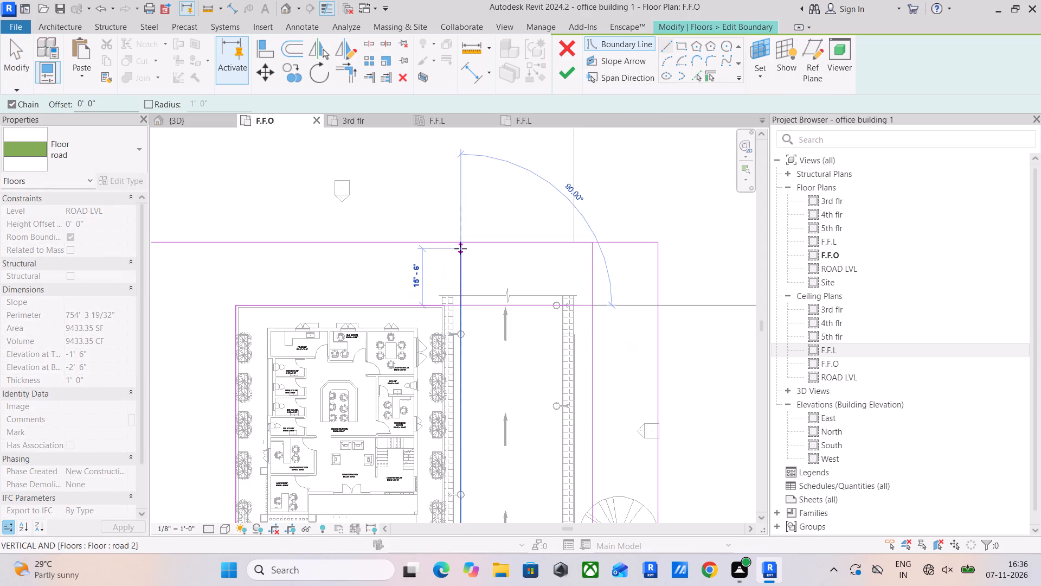
pyautogui.click(460, 245)
# Split the slab's north boundary line across the side road and trim both halves to the two new vertical lines.
pyautogui.click(365, 43)
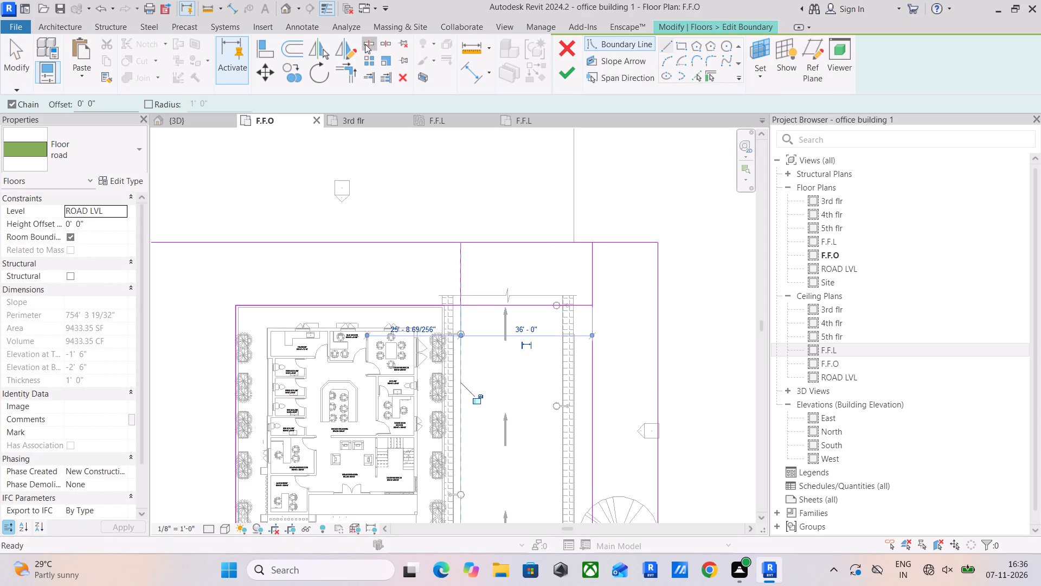
pyautogui.click(530, 243)
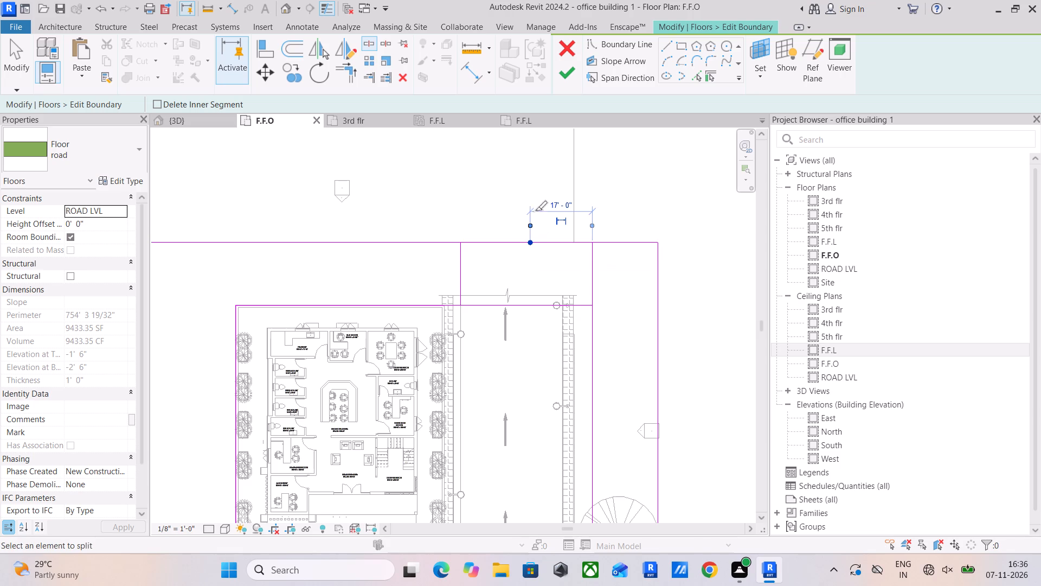
pyautogui.click(347, 70)
pyautogui.click(403, 241)
pyautogui.click(459, 259)
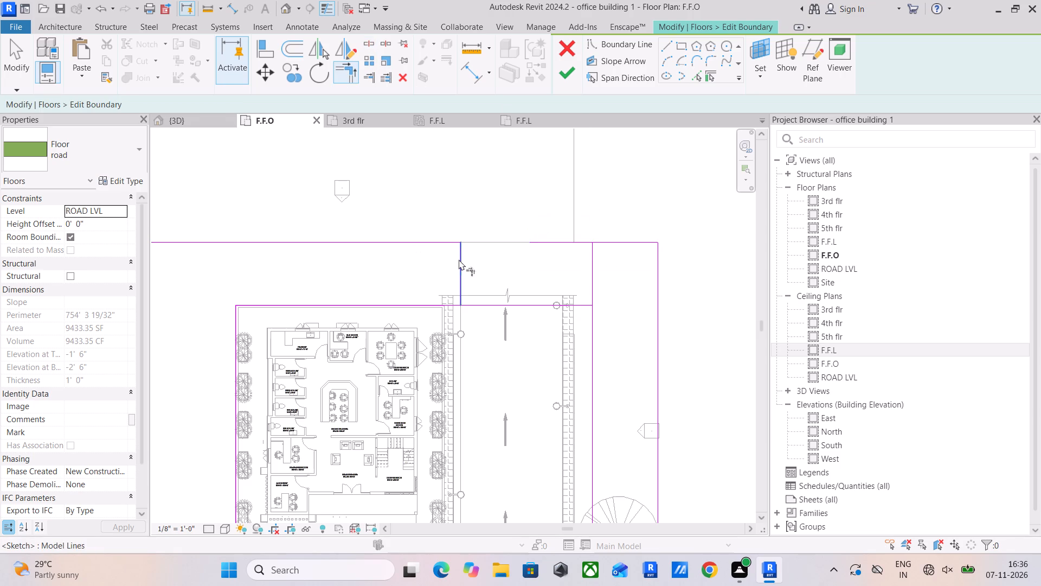
pyautogui.click(438, 306)
pyautogui.click(496, 201)
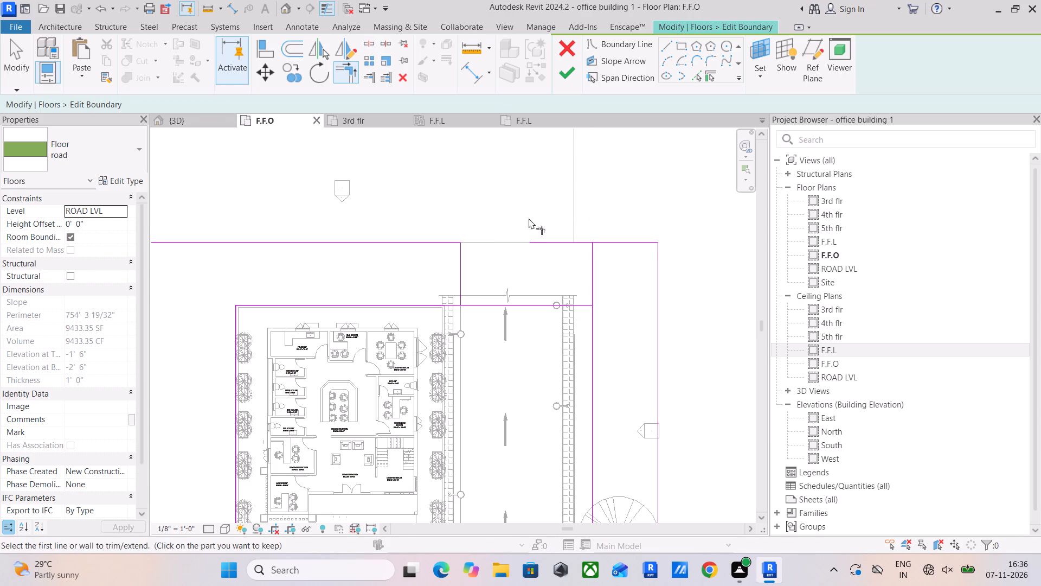
pyautogui.click(607, 241)
pyautogui.click(592, 263)
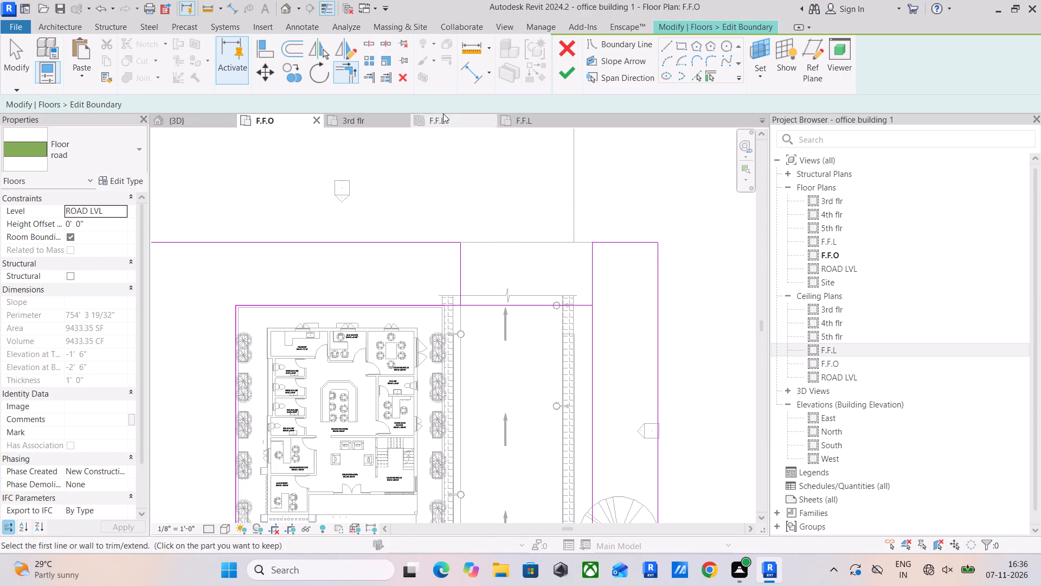
# Split the slab's inner north line, trim its west half to the vertical line, delete the east remainder and finish the boundary edit.
pyautogui.click(373, 43)
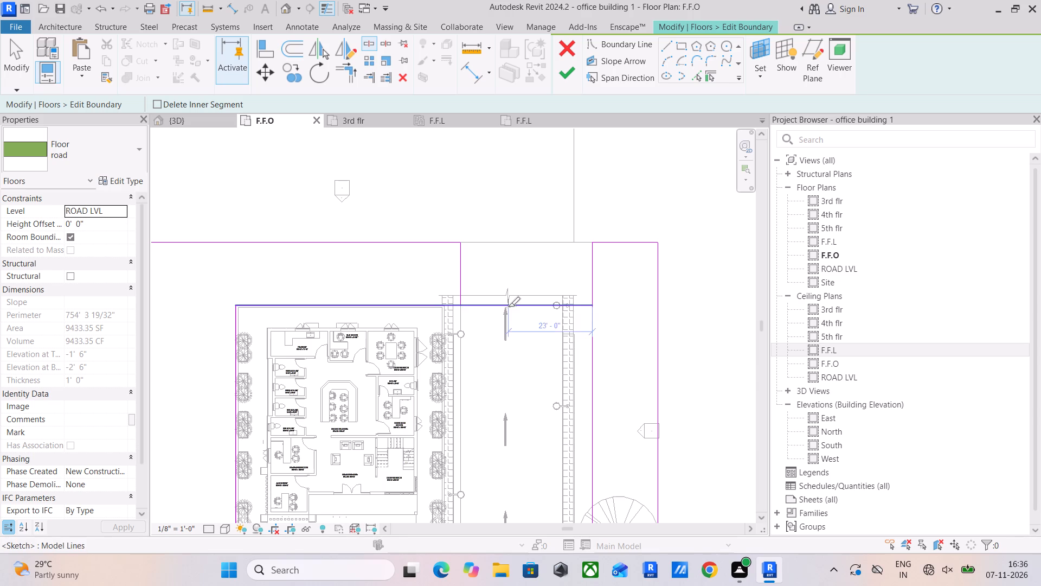
pyautogui.click(516, 305)
pyautogui.click(344, 74)
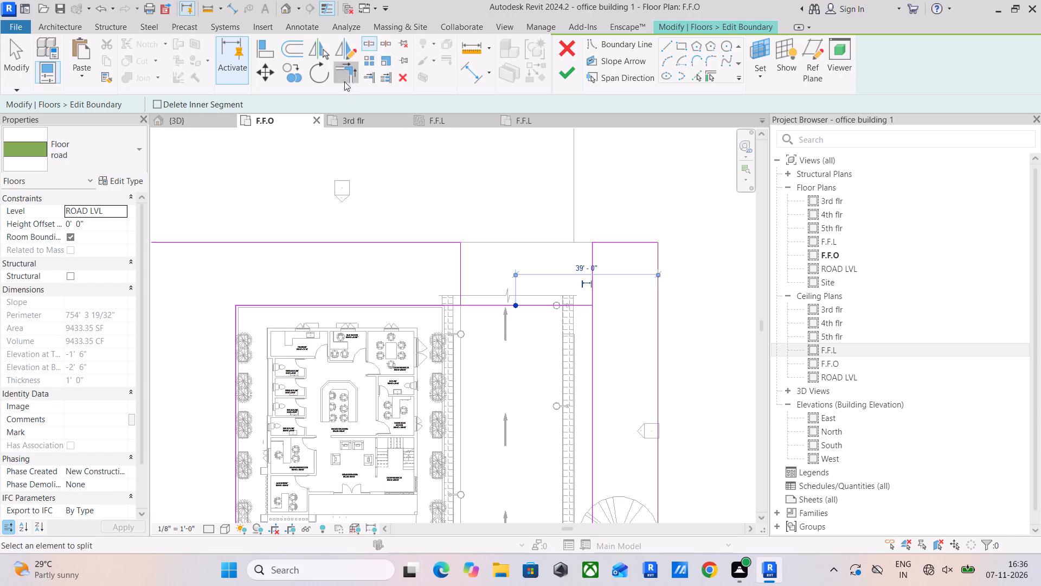
pyautogui.click(428, 304)
pyautogui.click(462, 279)
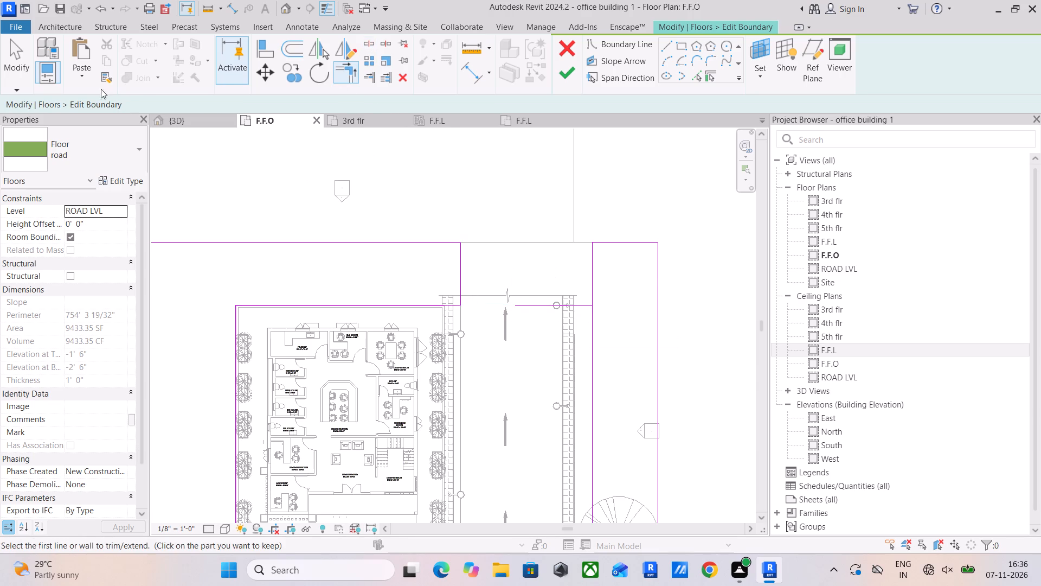
pyautogui.click(15, 59)
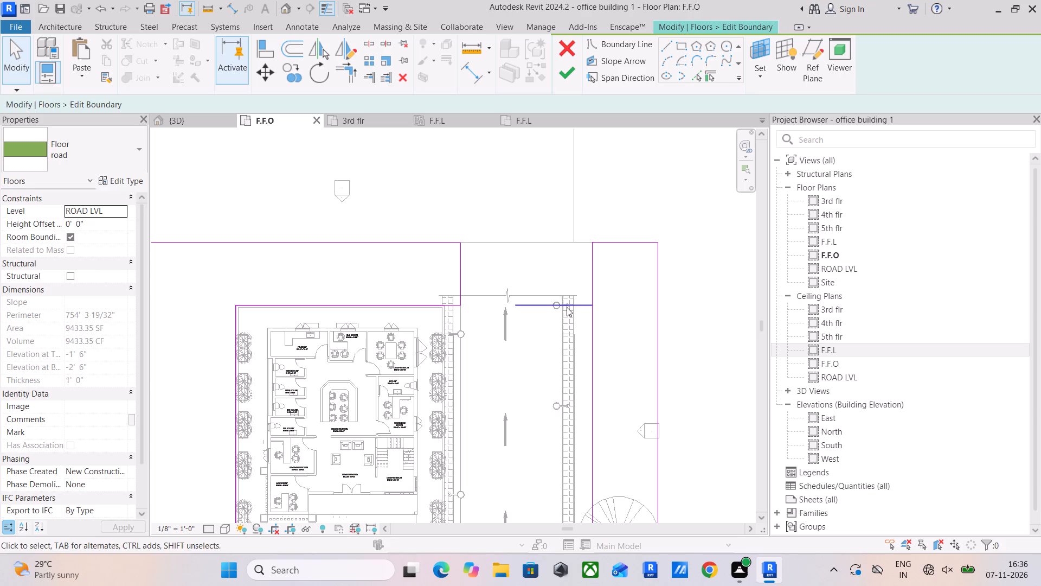
pyautogui.click(567, 307)
pyautogui.press('Delete')
pyautogui.click(567, 77)
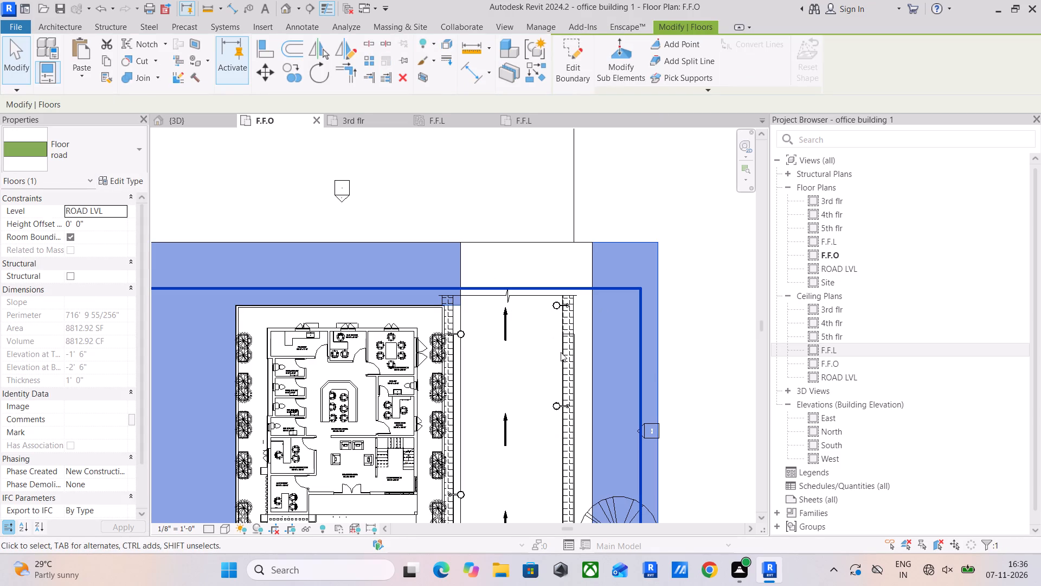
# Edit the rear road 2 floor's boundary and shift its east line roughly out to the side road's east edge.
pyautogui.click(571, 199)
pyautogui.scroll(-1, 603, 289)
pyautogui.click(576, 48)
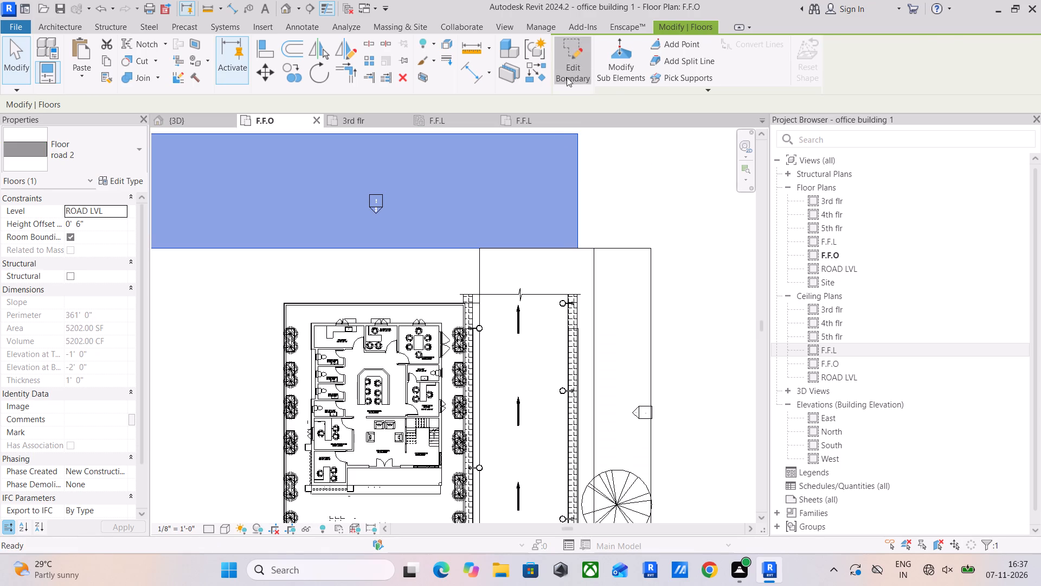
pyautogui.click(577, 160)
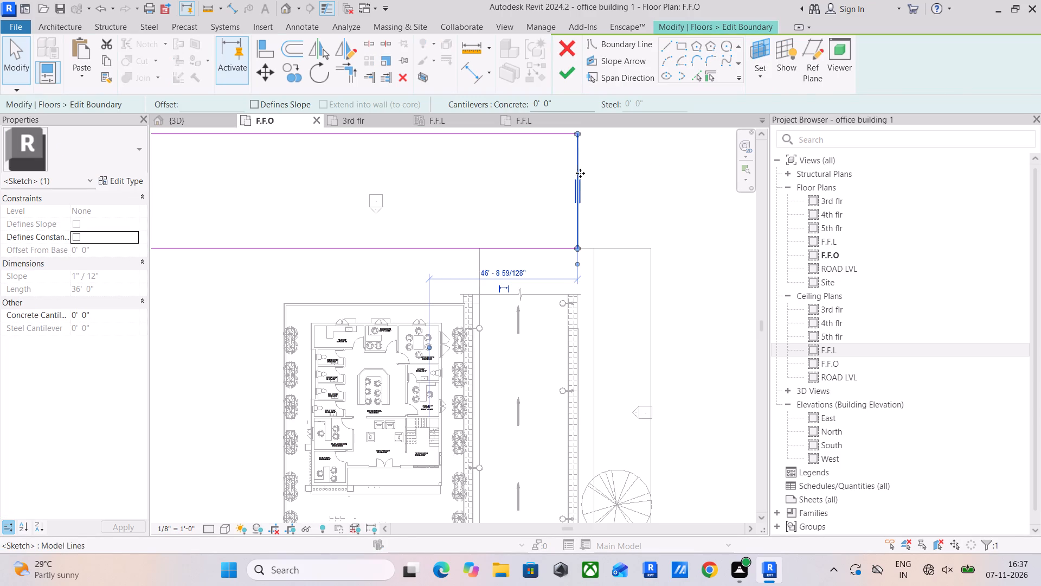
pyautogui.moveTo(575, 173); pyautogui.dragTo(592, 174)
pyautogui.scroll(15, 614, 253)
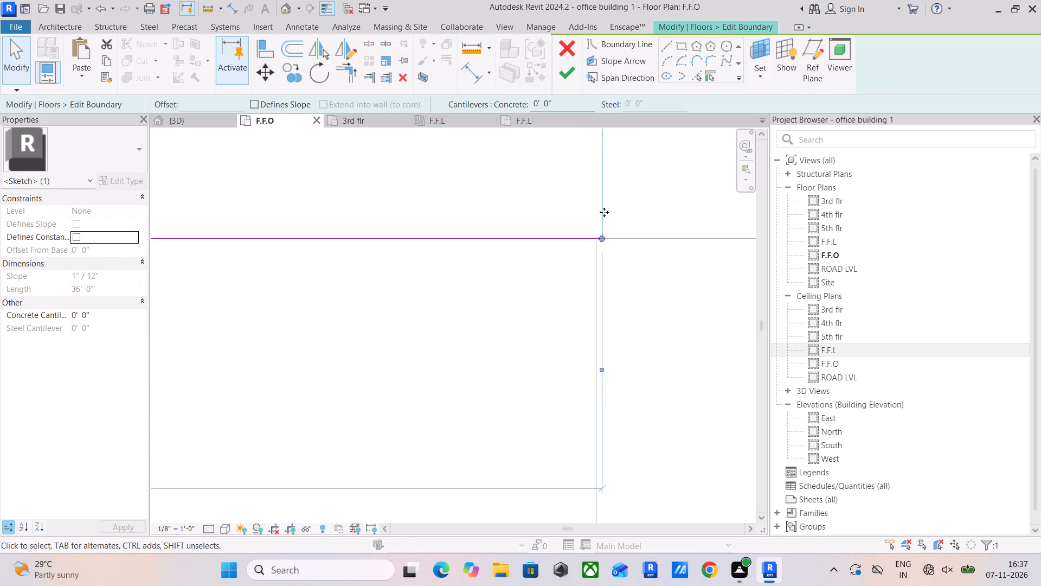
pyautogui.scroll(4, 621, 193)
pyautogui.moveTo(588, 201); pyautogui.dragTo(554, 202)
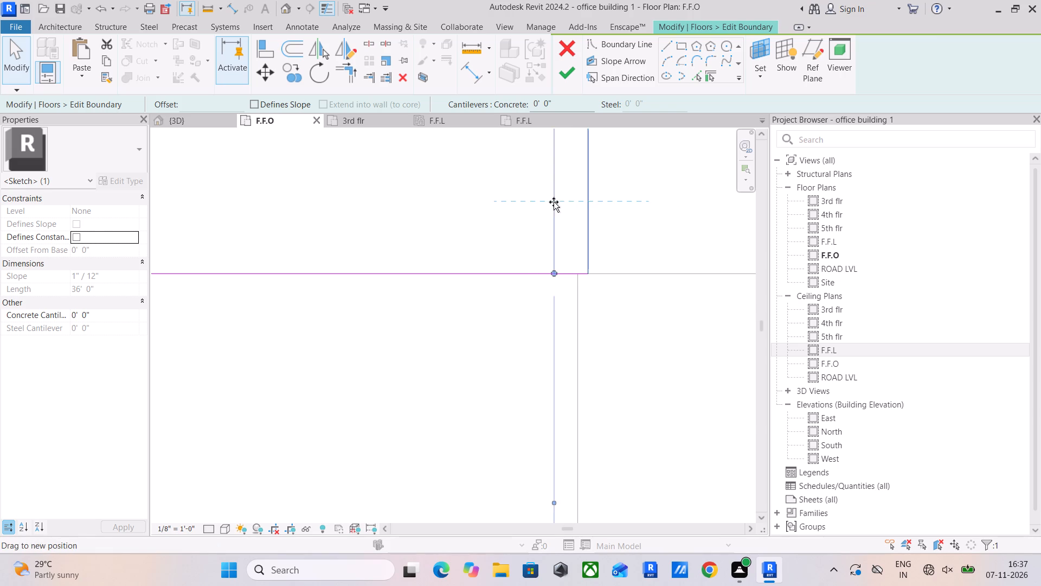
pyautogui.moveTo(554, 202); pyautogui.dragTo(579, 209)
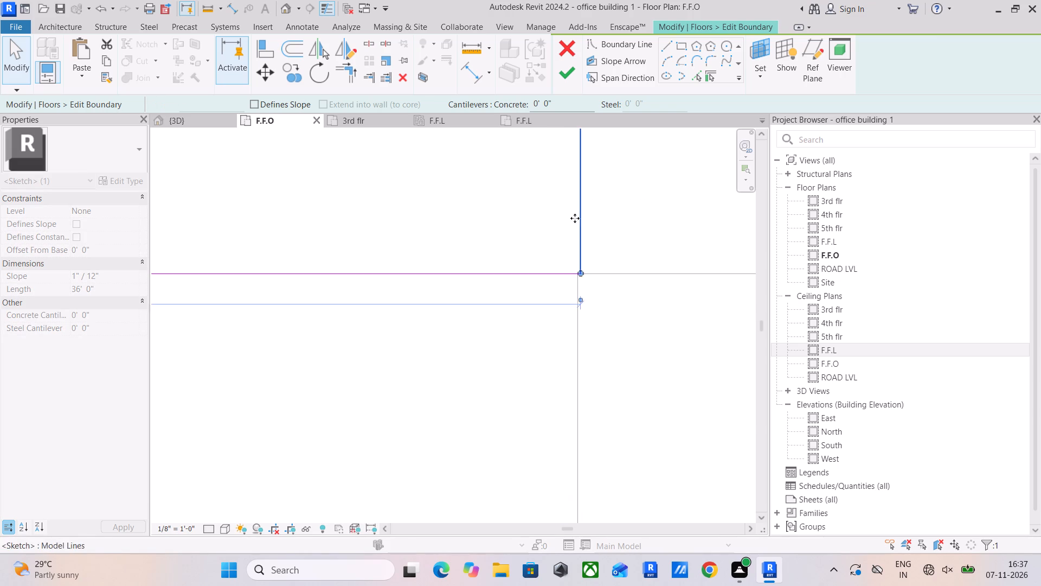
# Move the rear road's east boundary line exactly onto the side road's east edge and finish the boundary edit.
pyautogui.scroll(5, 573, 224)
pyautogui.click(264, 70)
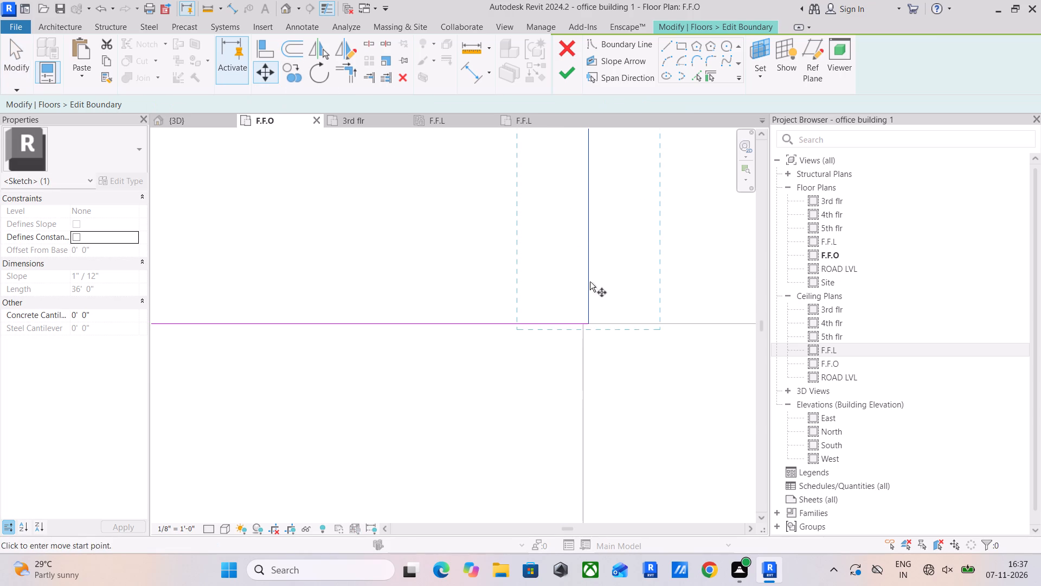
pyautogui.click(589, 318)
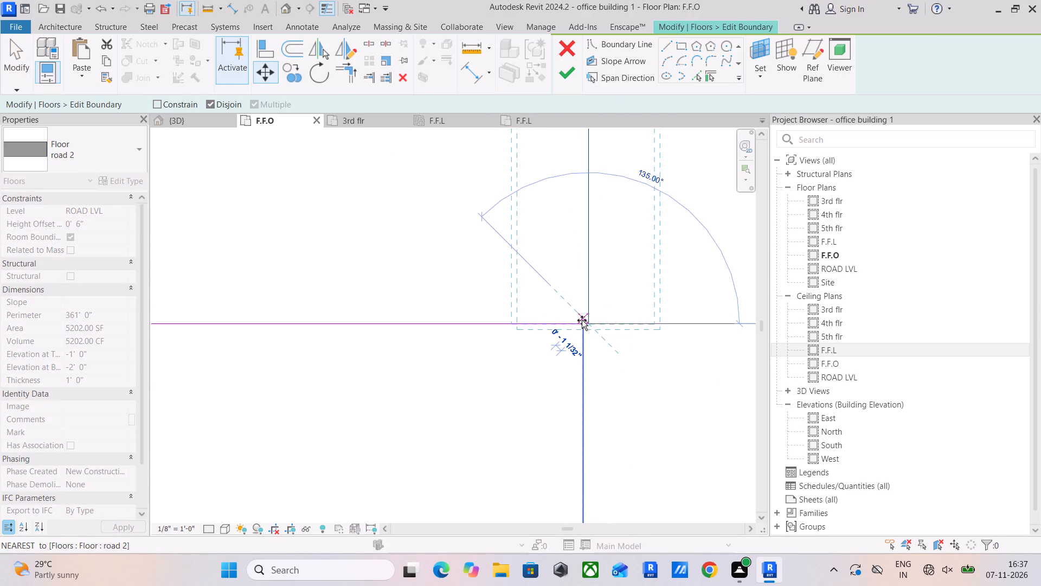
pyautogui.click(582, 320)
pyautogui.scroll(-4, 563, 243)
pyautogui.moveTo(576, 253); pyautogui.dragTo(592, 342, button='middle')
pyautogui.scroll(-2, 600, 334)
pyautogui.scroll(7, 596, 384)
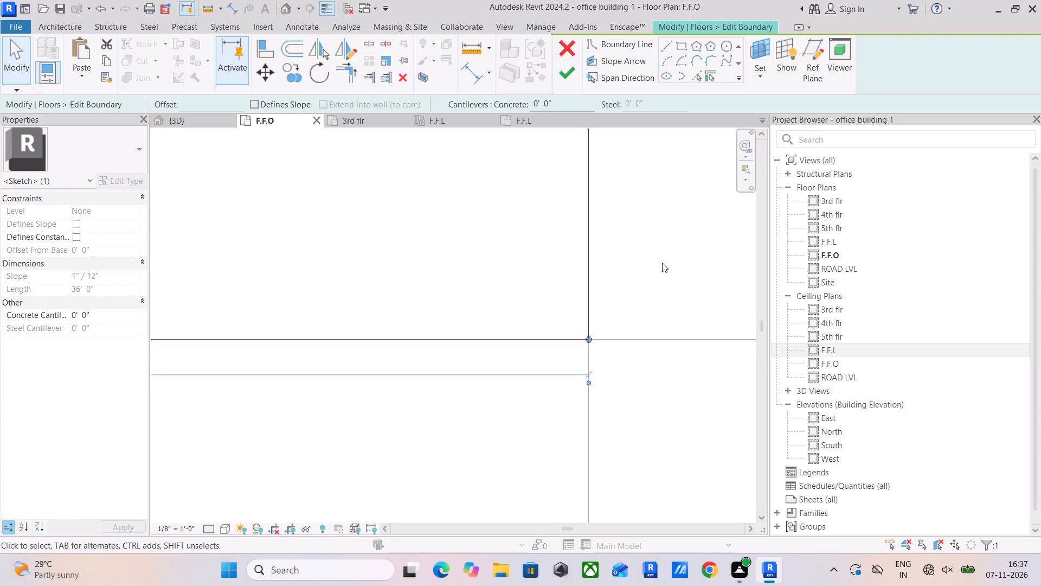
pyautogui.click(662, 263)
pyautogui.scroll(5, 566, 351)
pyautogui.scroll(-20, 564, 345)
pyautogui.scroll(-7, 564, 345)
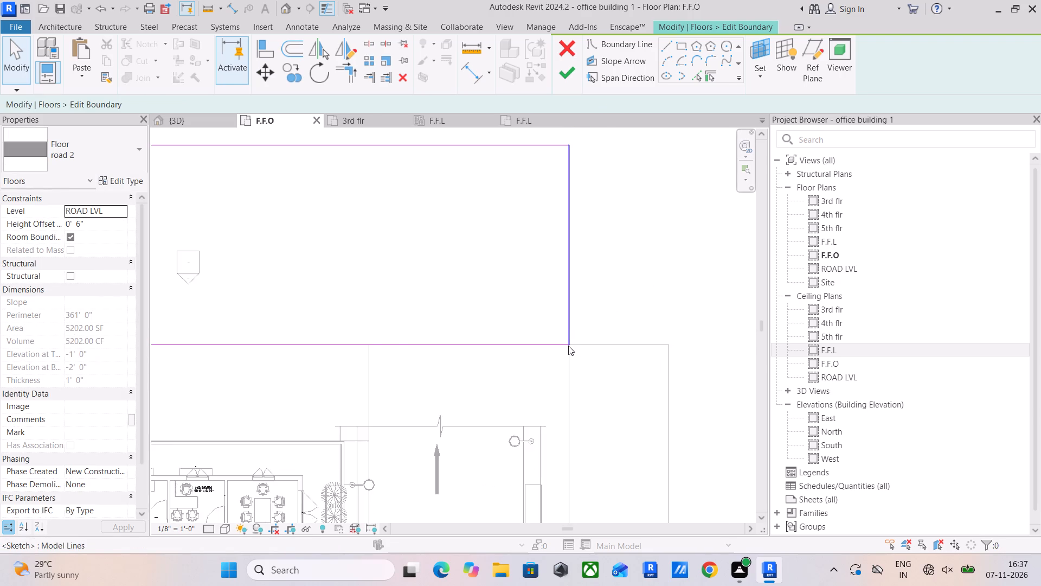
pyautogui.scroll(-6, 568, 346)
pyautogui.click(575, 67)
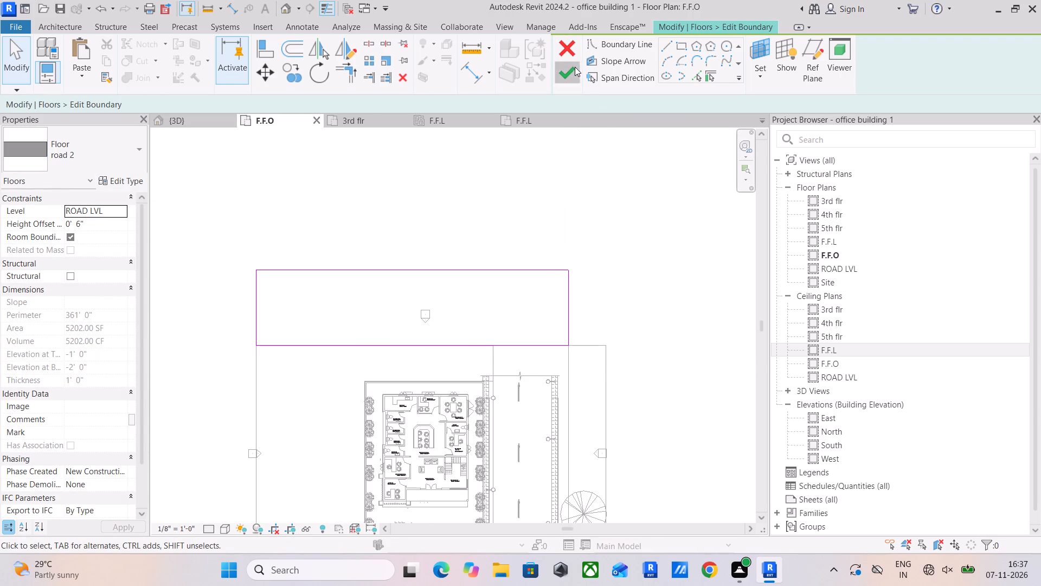
# Extend the green slab's east strip 36' north to the rear road's north edge and finish the boundary edit.
pyautogui.click(608, 362)
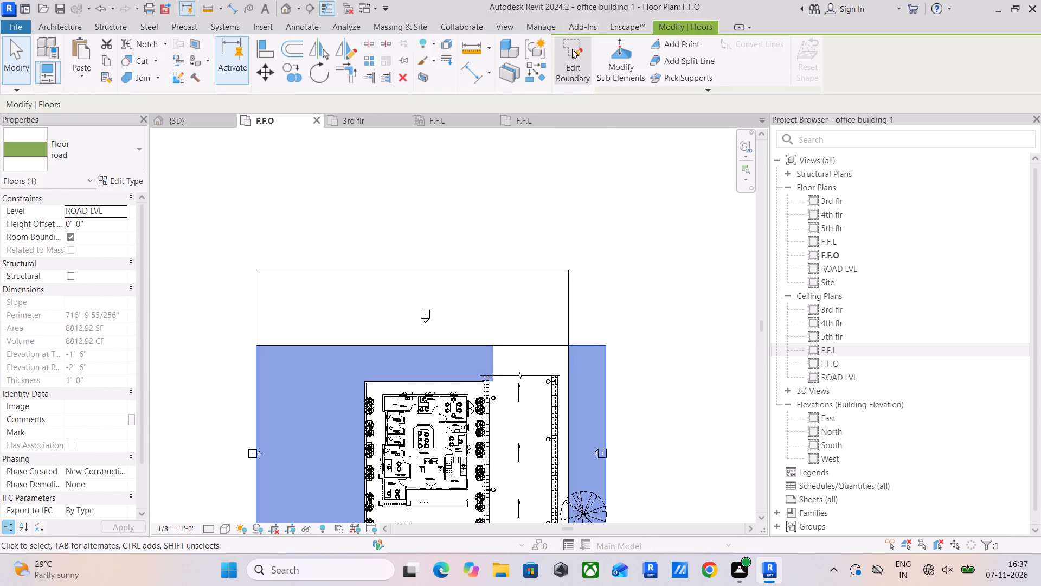
pyautogui.click(573, 53)
pyautogui.scroll(3, 570, 338)
pyautogui.click(593, 345)
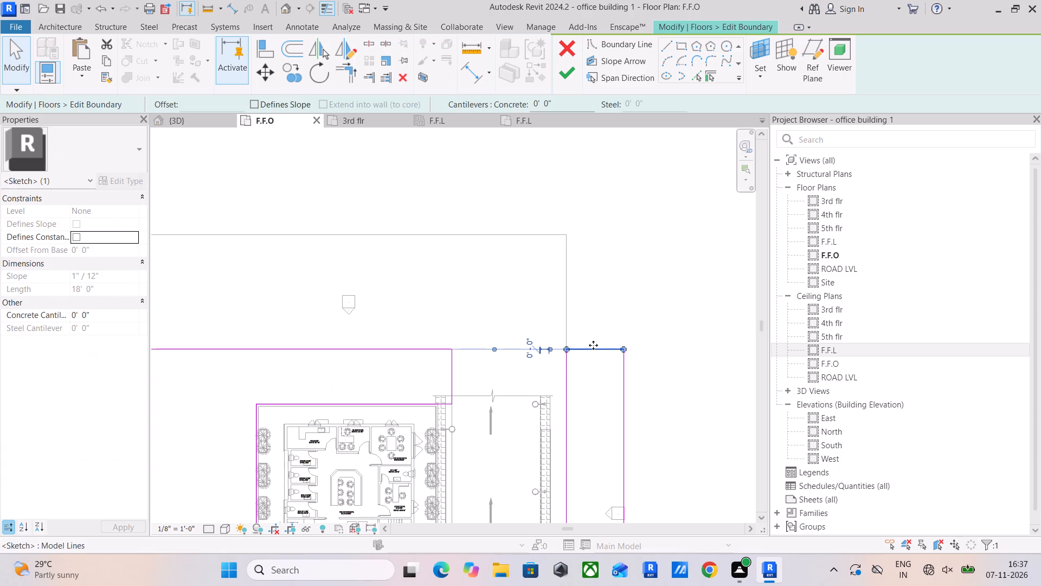
pyautogui.moveTo(593, 349); pyautogui.dragTo(611, 234)
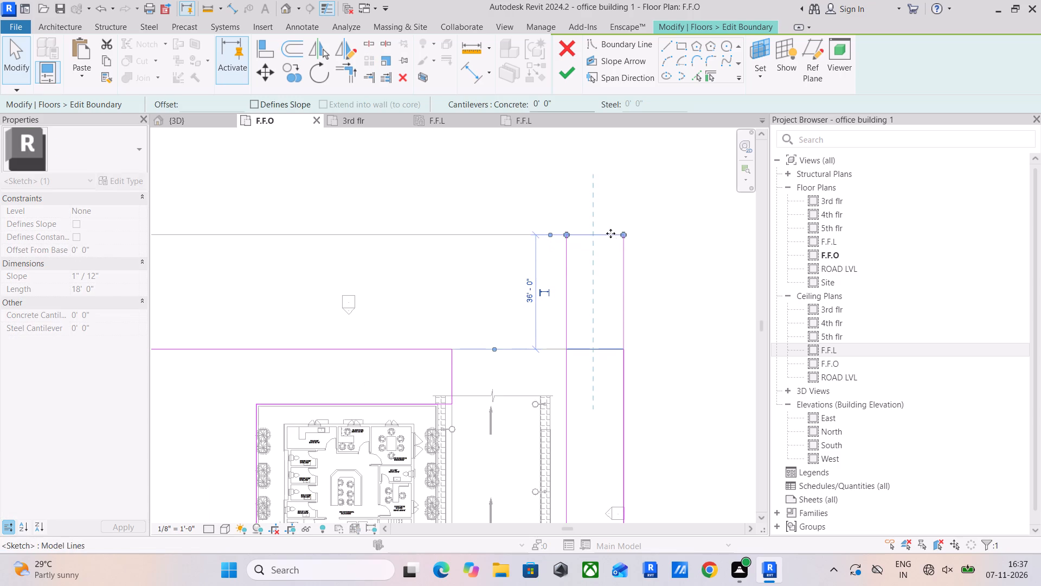
pyautogui.scroll(13, 560, 218)
pyautogui.scroll(5, 614, 261)
pyautogui.click(664, 202)
pyautogui.scroll(-6, 651, 207)
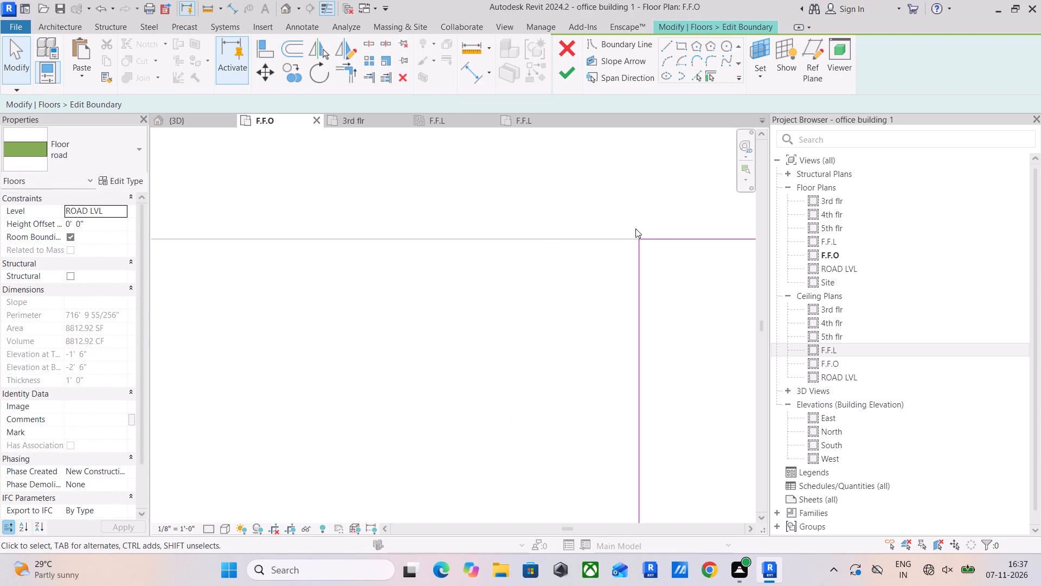
pyautogui.scroll(-4, 635, 228)
pyautogui.click(568, 68)
pyautogui.scroll(-12, 586, 204)
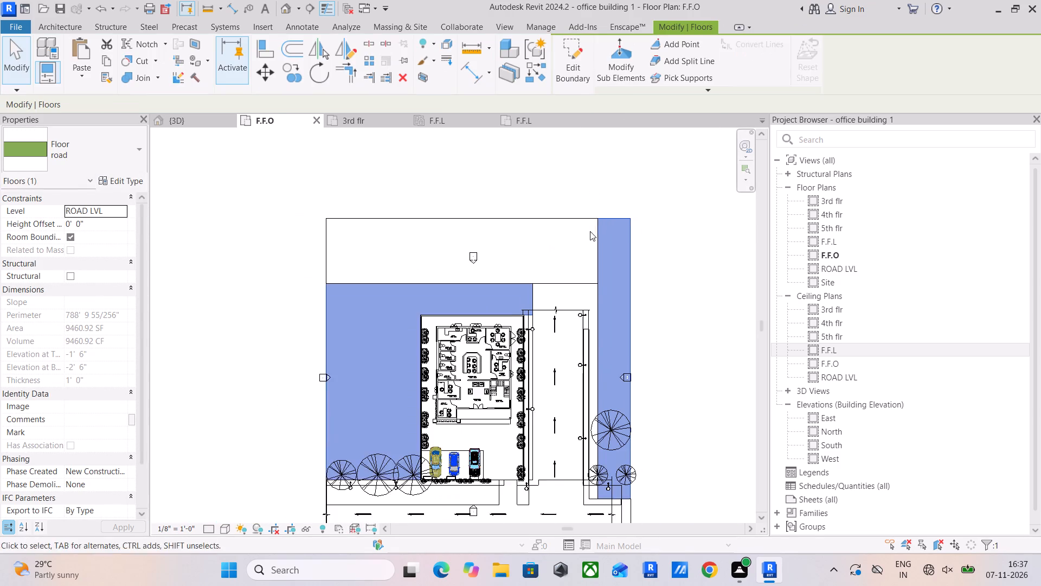
pyautogui.moveTo(589, 233); pyautogui.dragTo(615, 222, button='middle')
pyautogui.click(663, 321)
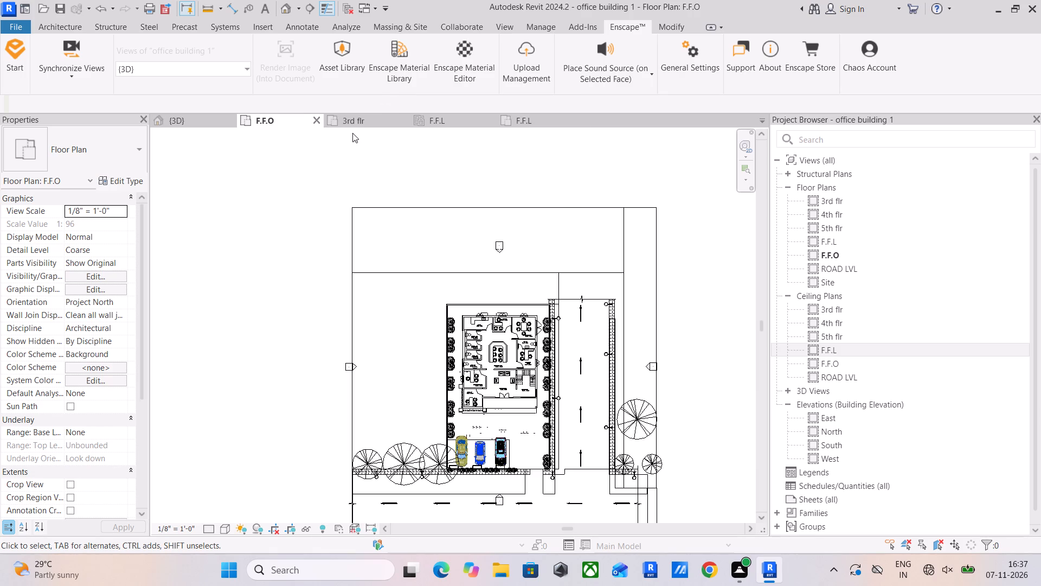
# In the F.F.L floor plan, move the side road 2 floor's east boundary line inward to the sidewalk's outer edge and finish the edit.
pyautogui.click(180, 116)
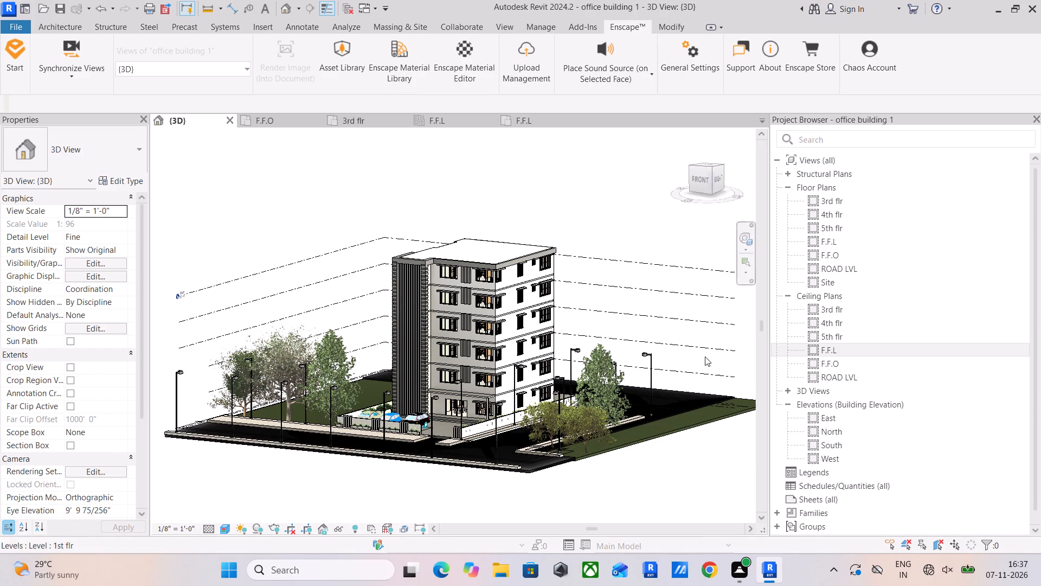
pyautogui.moveTo(698, 185); pyautogui.dragTo(658, 224)
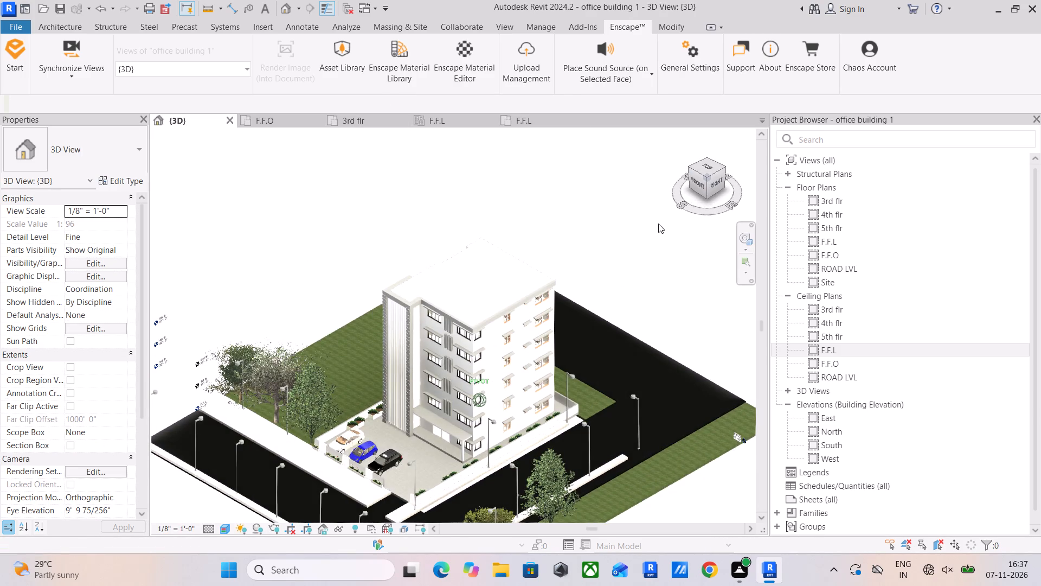
pyautogui.moveTo(658, 224); pyautogui.dragTo(652, 230)
pyautogui.moveTo(685, 219); pyautogui.dragTo(550, 112, button='middle')
pyautogui.scroll(5, 448, 432)
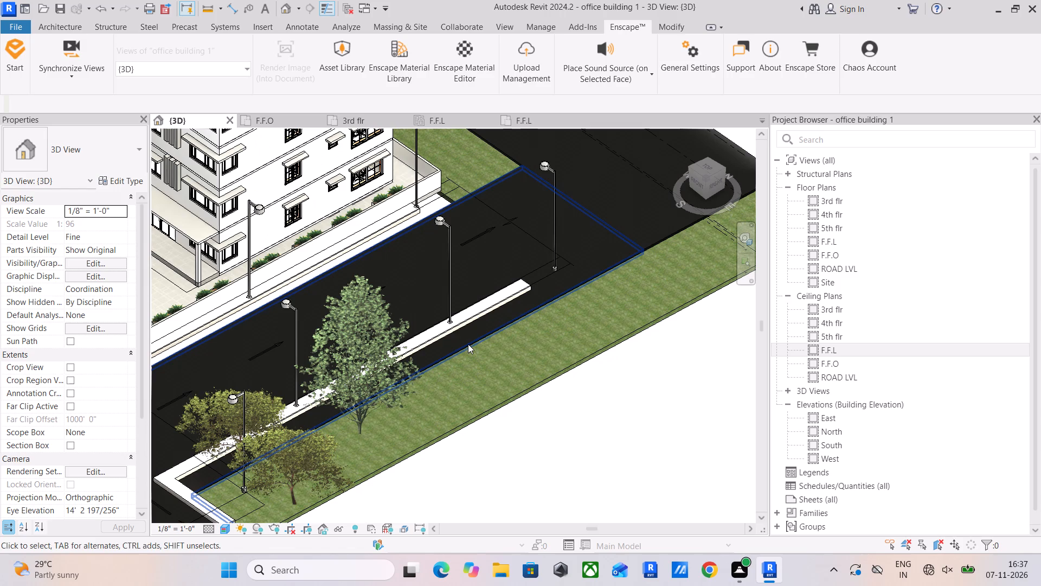
pyautogui.click(468, 344)
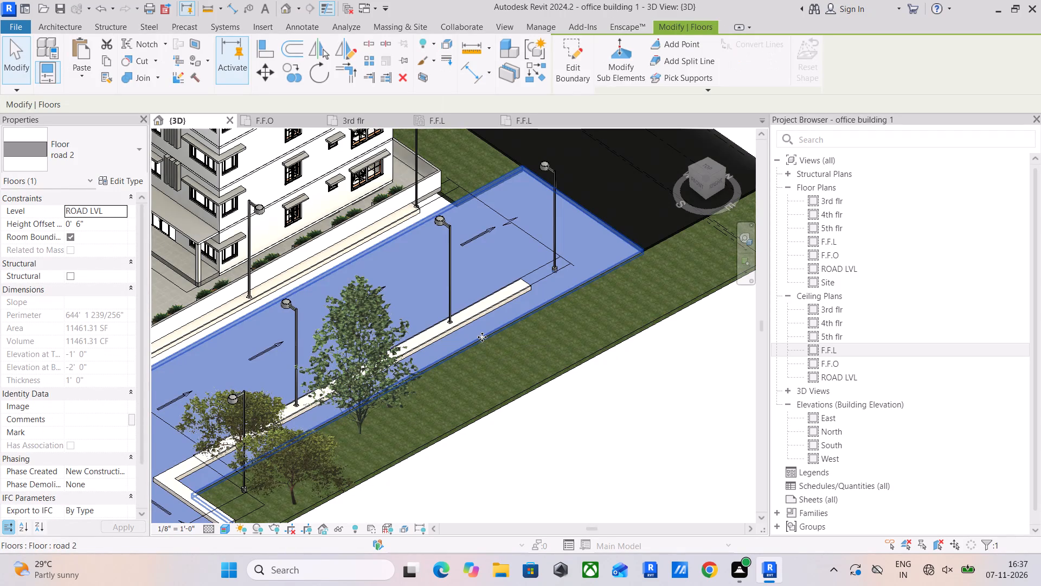
pyautogui.moveTo(482, 337); pyautogui.dragTo(511, 325, button='middle')
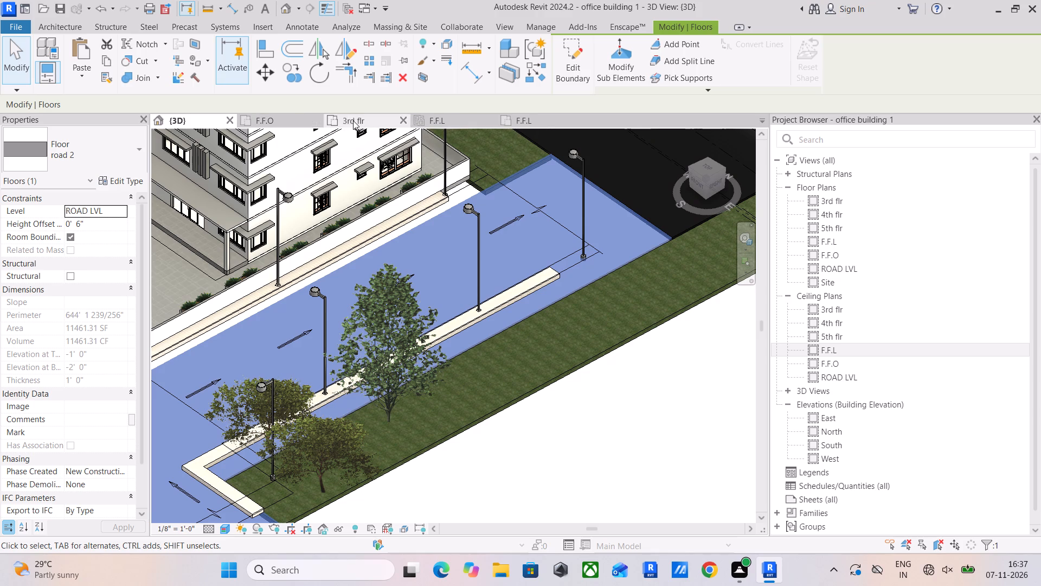
pyautogui.click(450, 122)
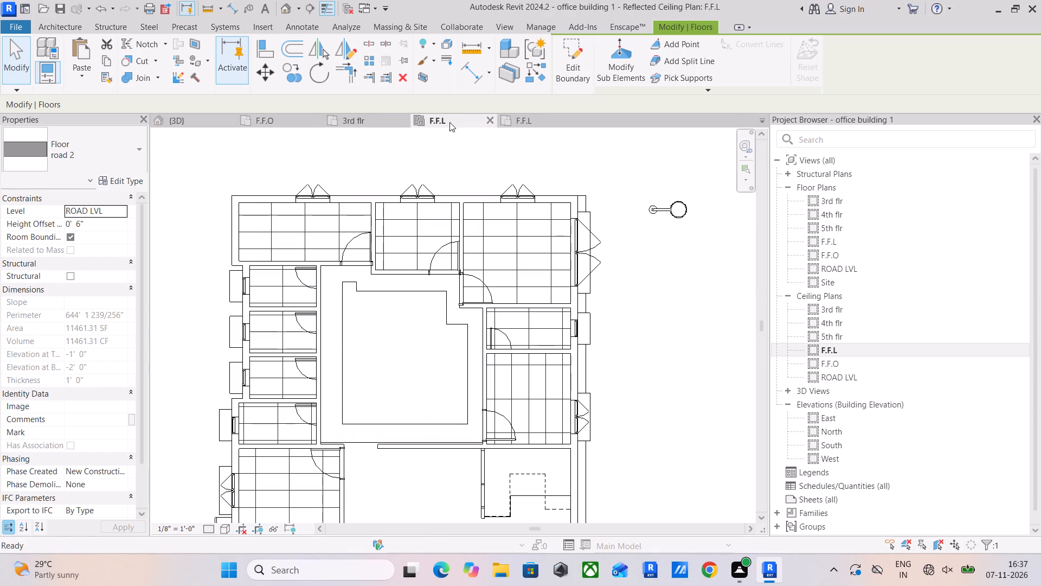
pyautogui.scroll(1, 595, 379)
pyautogui.scroll(-1, 595, 379)
pyautogui.click(527, 123)
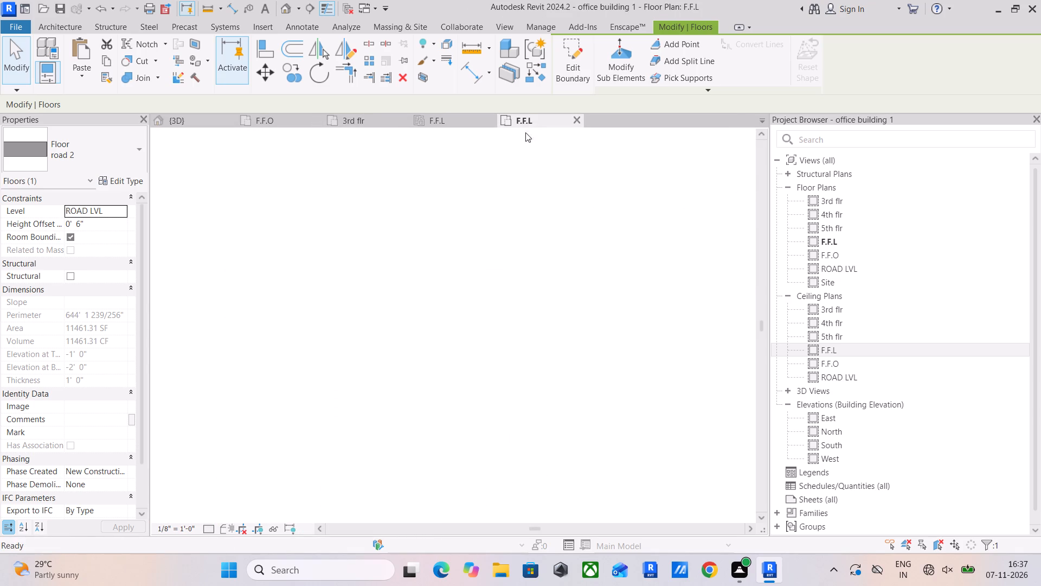
pyautogui.scroll(5, 624, 430)
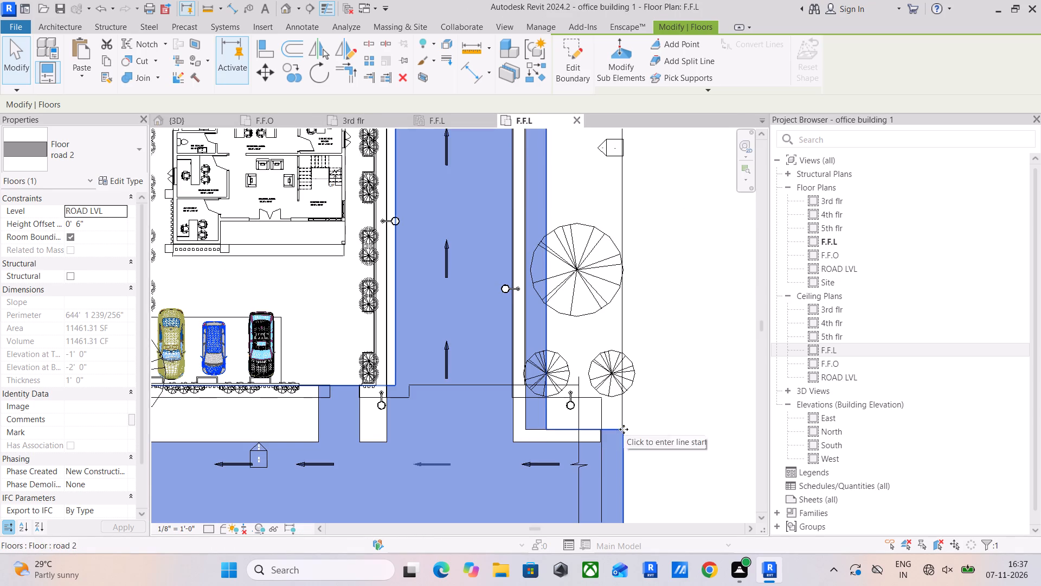
pyautogui.moveTo(611, 391); pyautogui.dragTo(655, 385, button='middle')
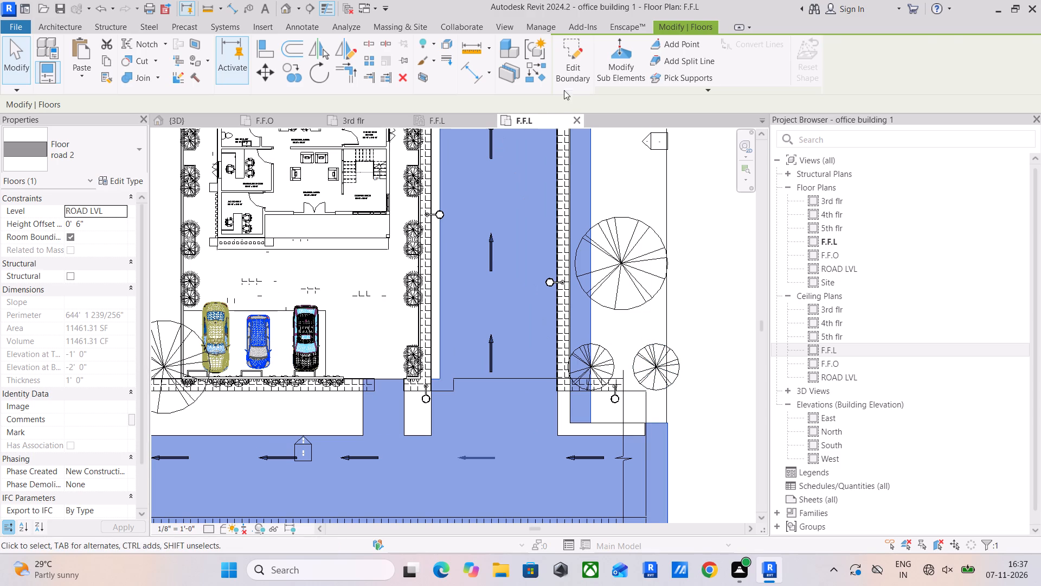
pyautogui.click(564, 69)
pyautogui.click(590, 197)
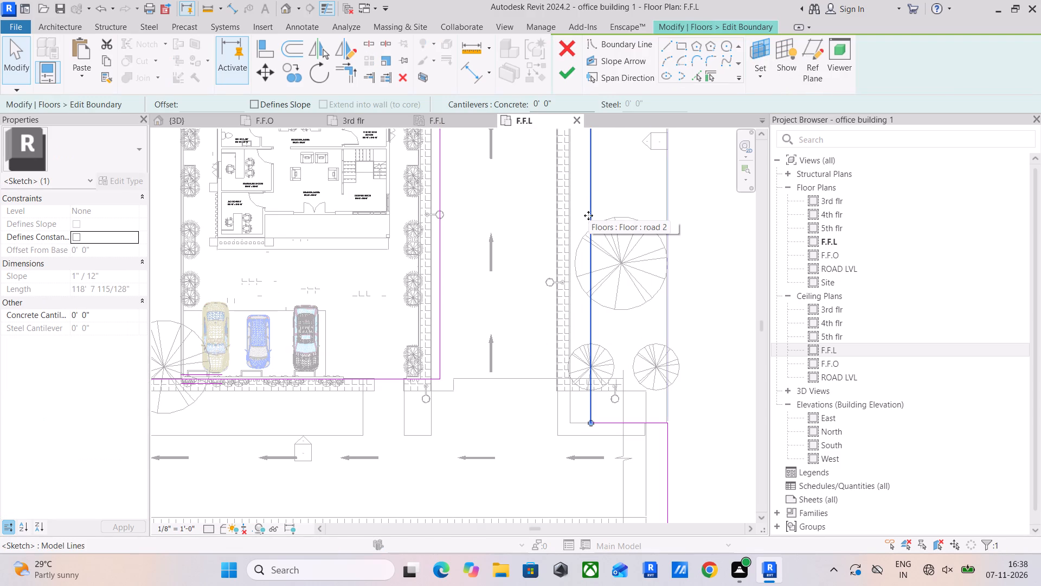
pyautogui.moveTo(592, 208); pyautogui.dragTo(567, 208)
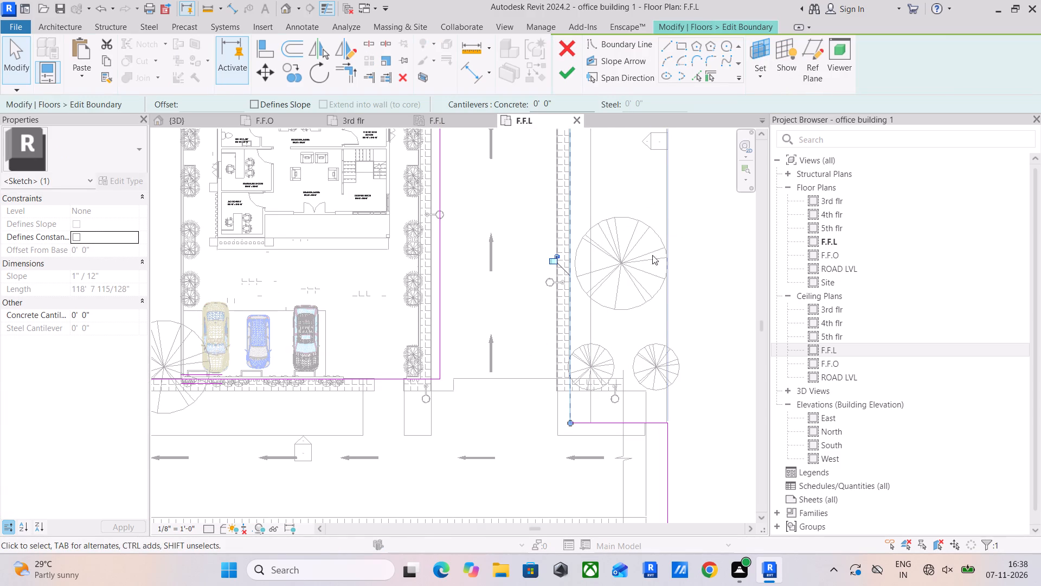
pyautogui.click(562, 72)
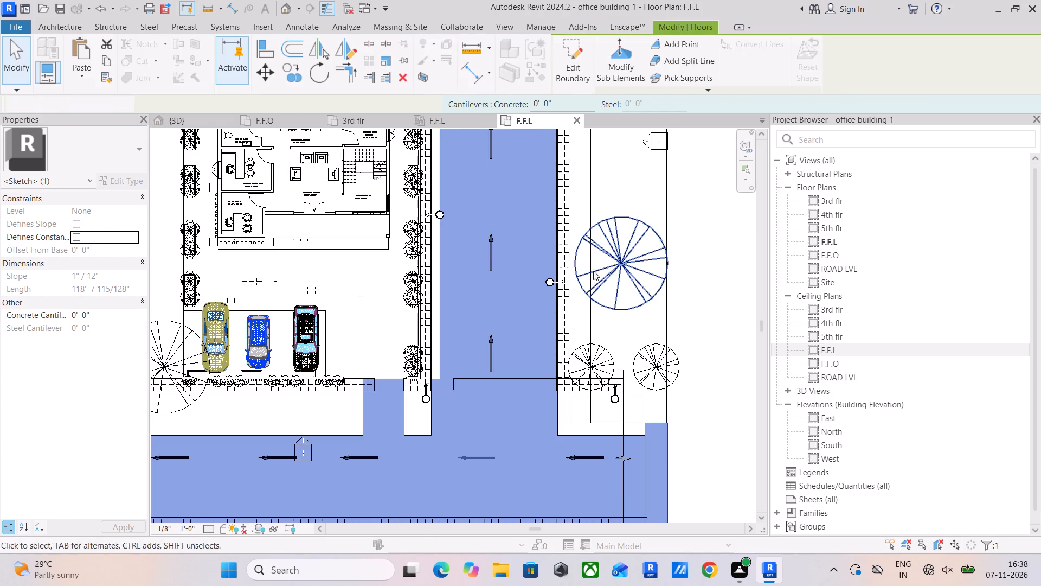
# Move the inner boundary line of the green slab's east strip to the sidewalk's outer edge and finish the boundary edit.
pyautogui.click(592, 206)
pyautogui.click(591, 207)
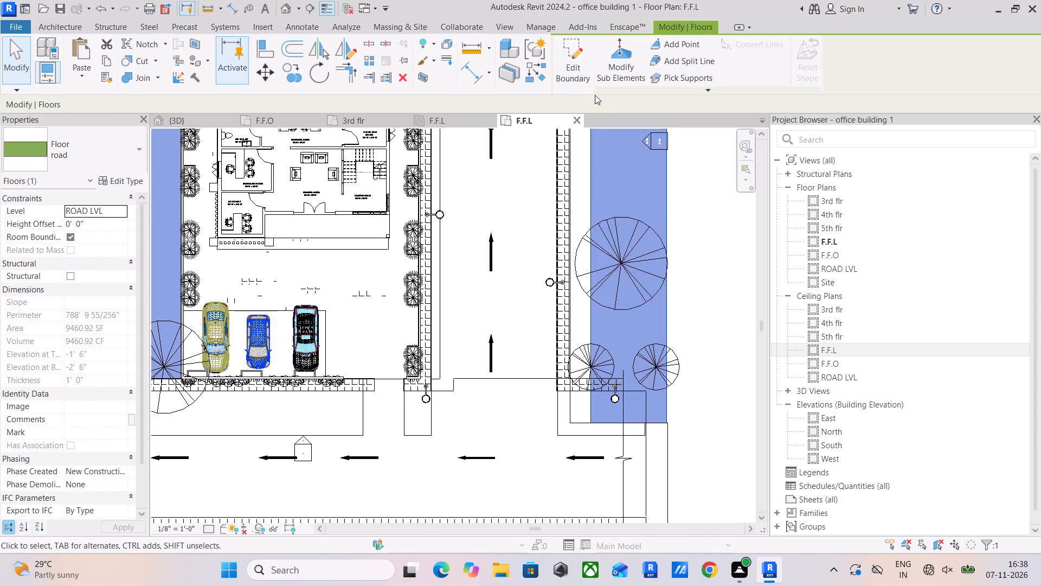
pyautogui.click(570, 71)
pyautogui.click(587, 183)
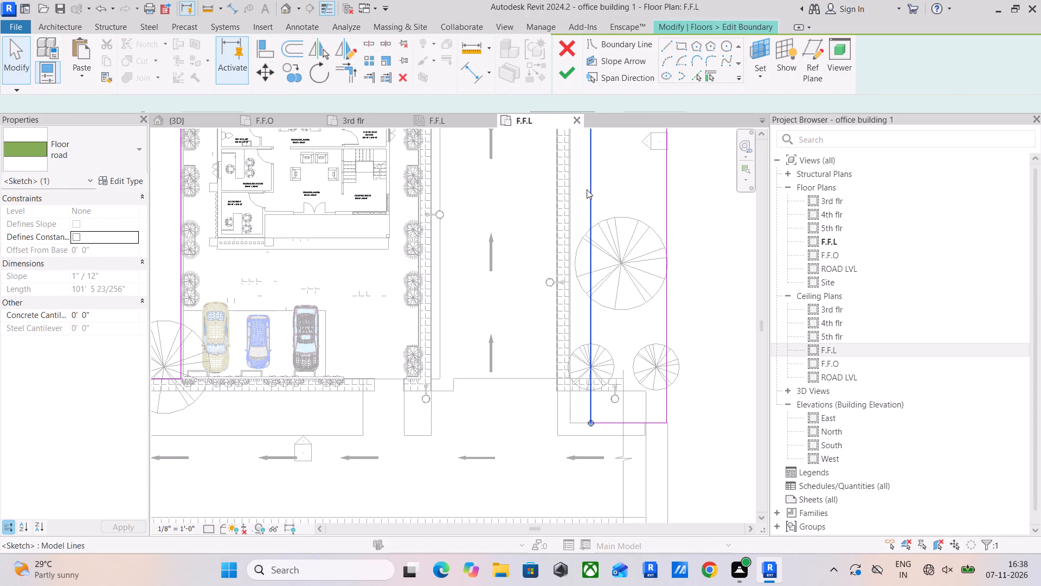
pyautogui.moveTo(590, 198); pyautogui.dragTo(571, 199)
pyautogui.scroll(-3, 548, 259)
pyautogui.moveTo(545, 267); pyautogui.dragTo(545, 334, button='middle')
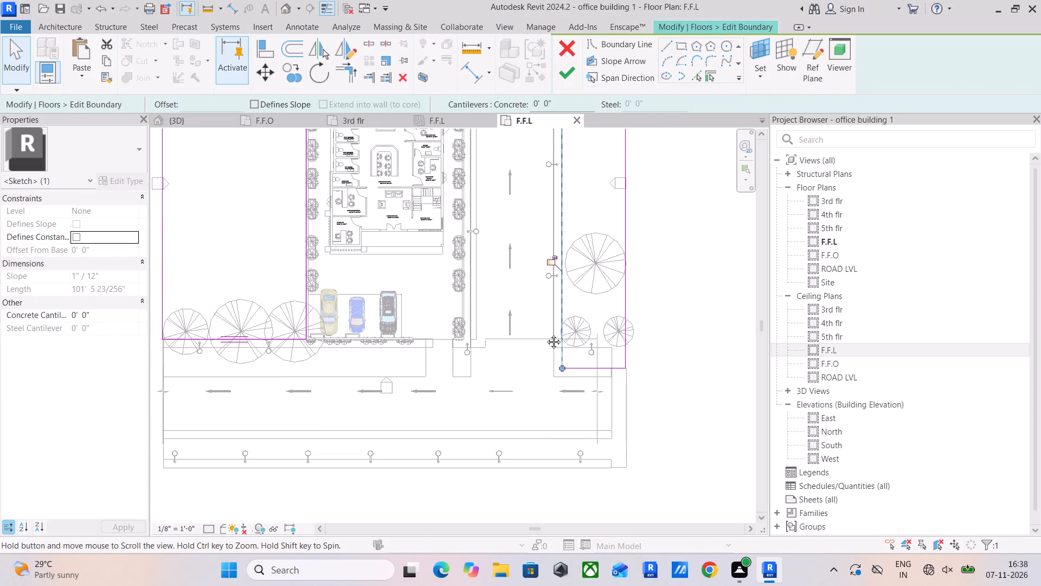
pyautogui.moveTo(545, 334); pyautogui.dragTo(549, 510, button='middle')
pyautogui.moveTo(594, 339); pyautogui.dragTo(589, 372, button='middle')
pyautogui.click(570, 73)
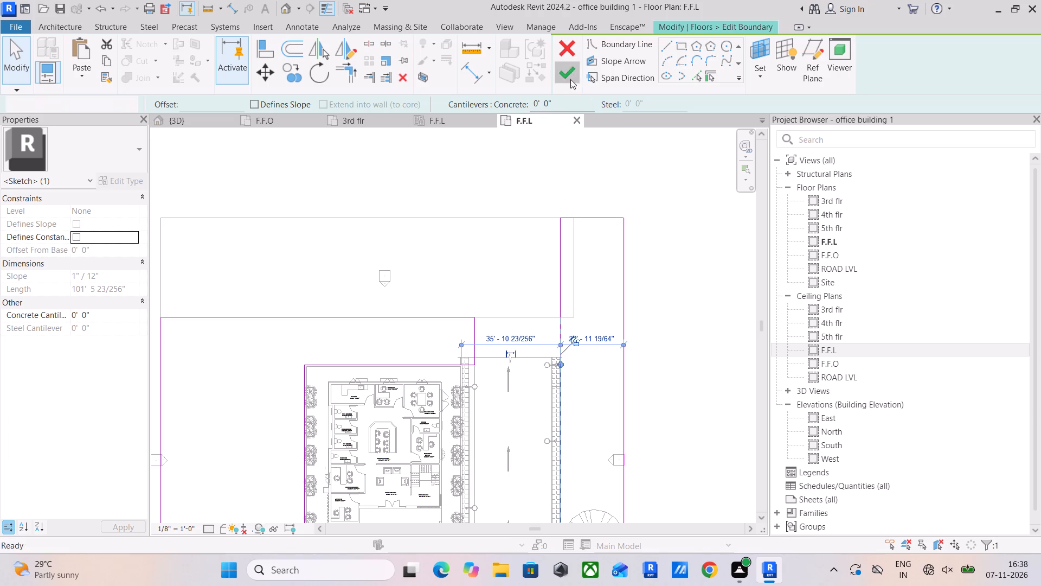
# Move the rear road's east boundary line inward to the outer edge of the side road's east sidewalk and finish the boundary edit.
pyautogui.click(530, 314)
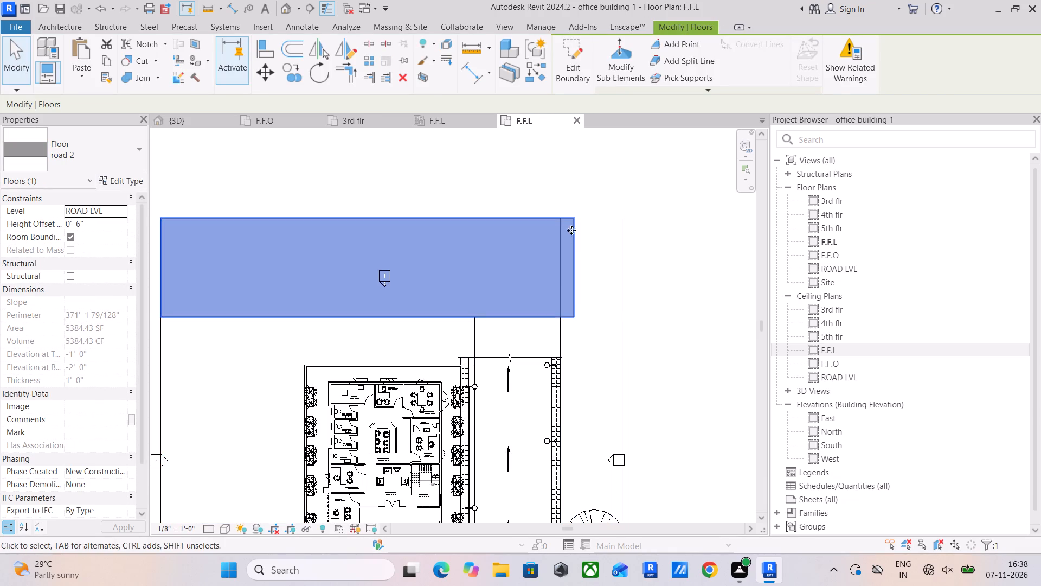
pyautogui.click(577, 61)
pyautogui.click(572, 255)
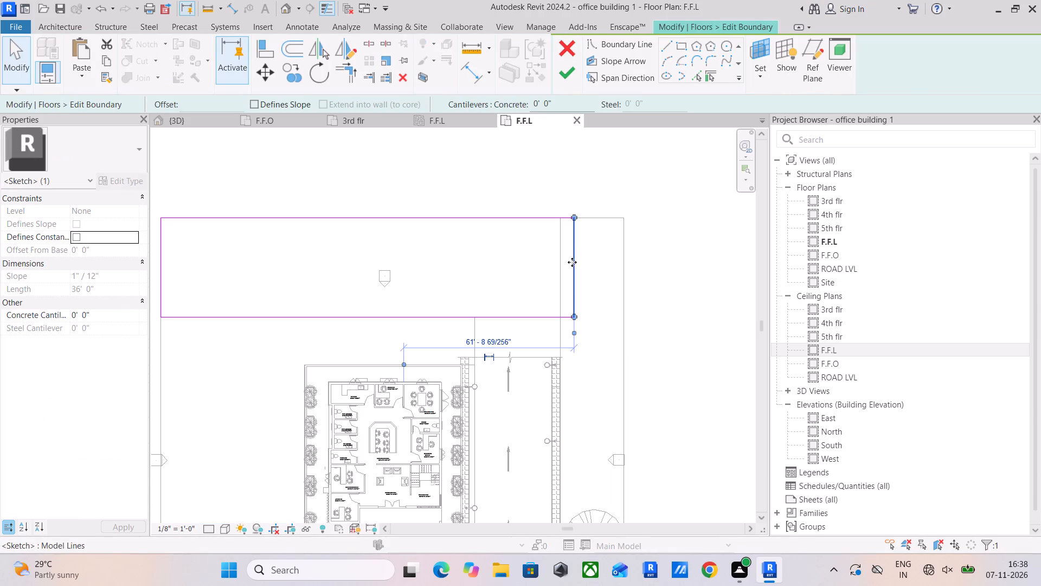
pyautogui.moveTo(573, 262); pyautogui.dragTo(554, 265)
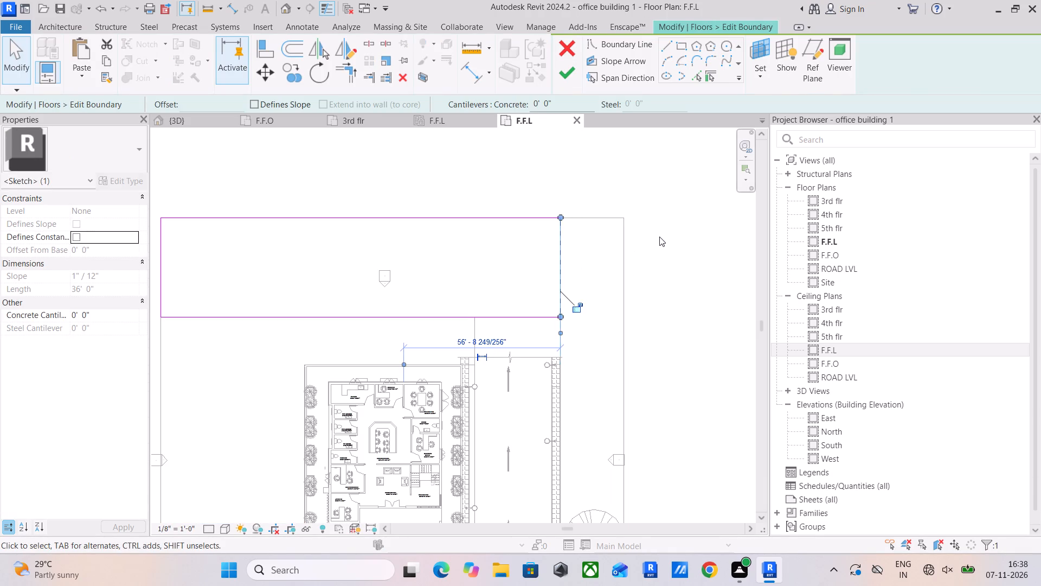
pyautogui.click(659, 237)
pyautogui.scroll(-3, 555, 364)
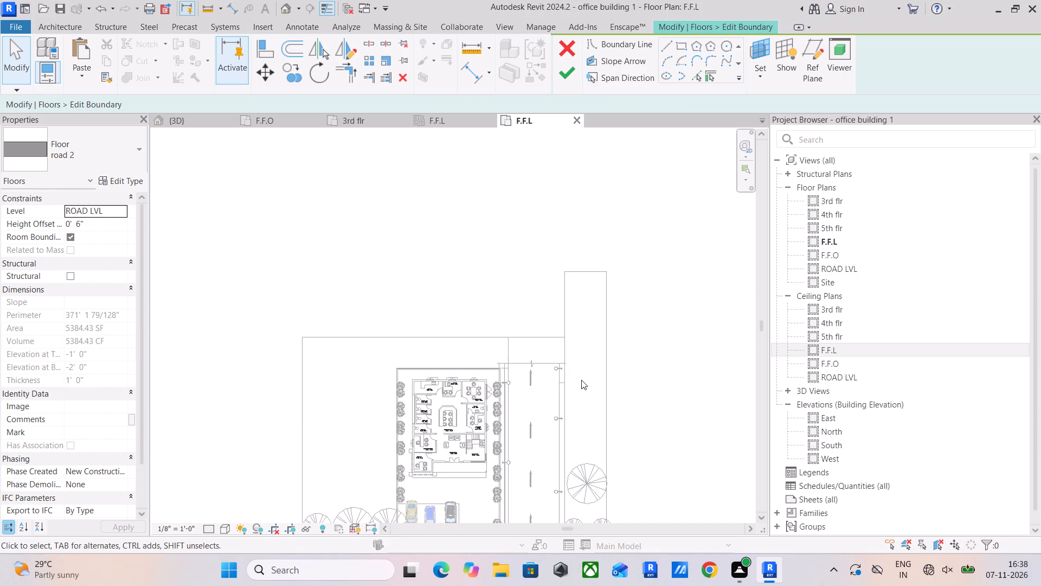
pyautogui.moveTo(581, 380); pyautogui.dragTo(618, 341, button='middle')
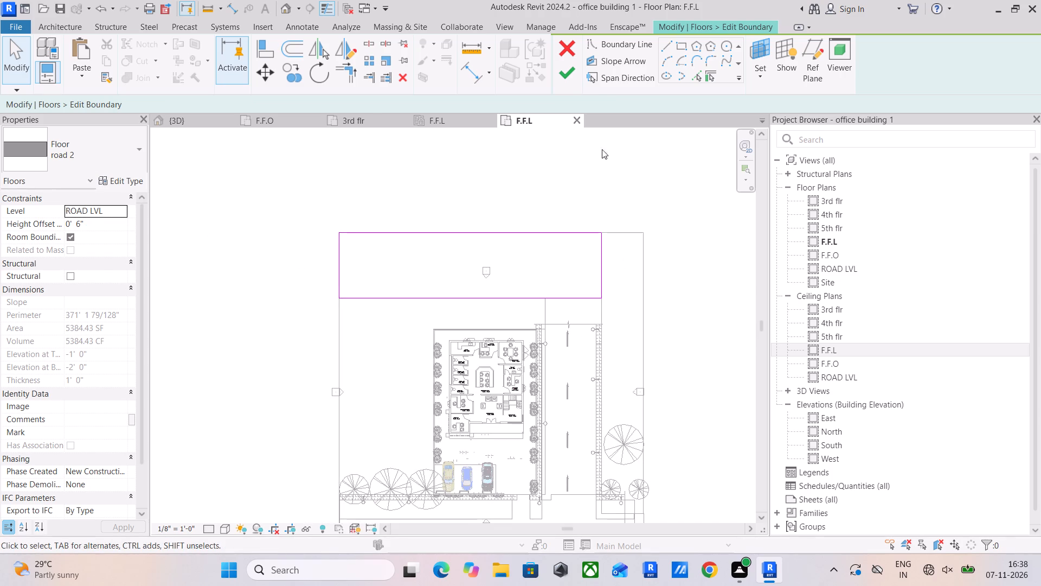
pyautogui.click(573, 74)
# Open the boundary of the footpath floor along the side road for editing.
pyautogui.scroll(4, 587, 345)
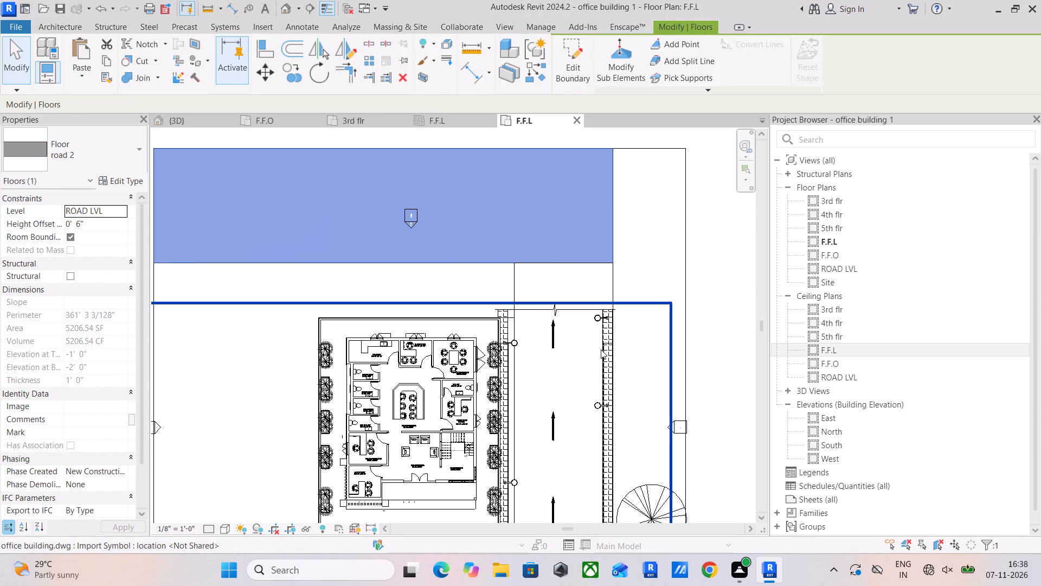
pyautogui.click(605, 345)
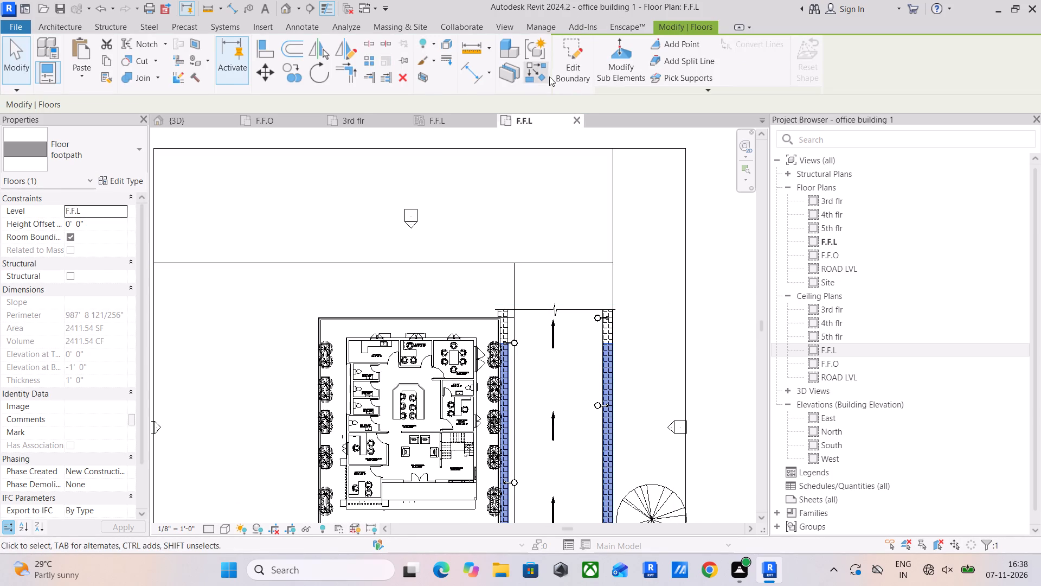
pyautogui.click(567, 65)
pyautogui.scroll(4, 602, 324)
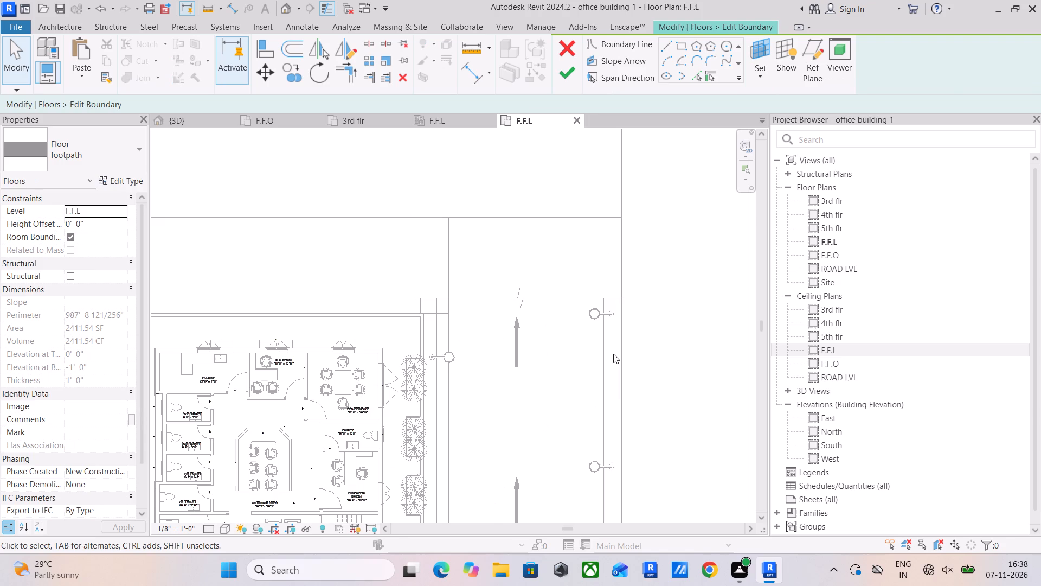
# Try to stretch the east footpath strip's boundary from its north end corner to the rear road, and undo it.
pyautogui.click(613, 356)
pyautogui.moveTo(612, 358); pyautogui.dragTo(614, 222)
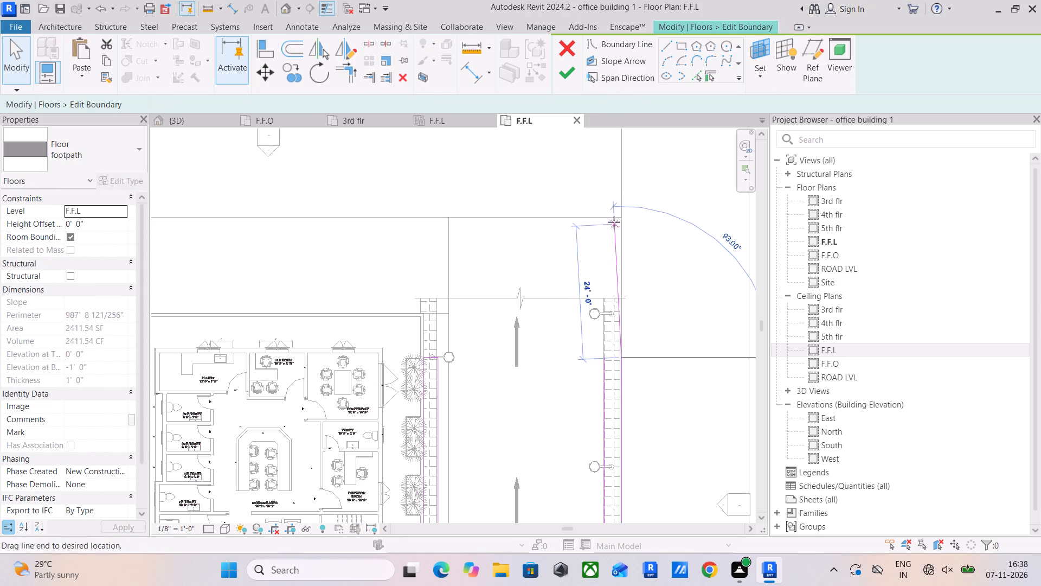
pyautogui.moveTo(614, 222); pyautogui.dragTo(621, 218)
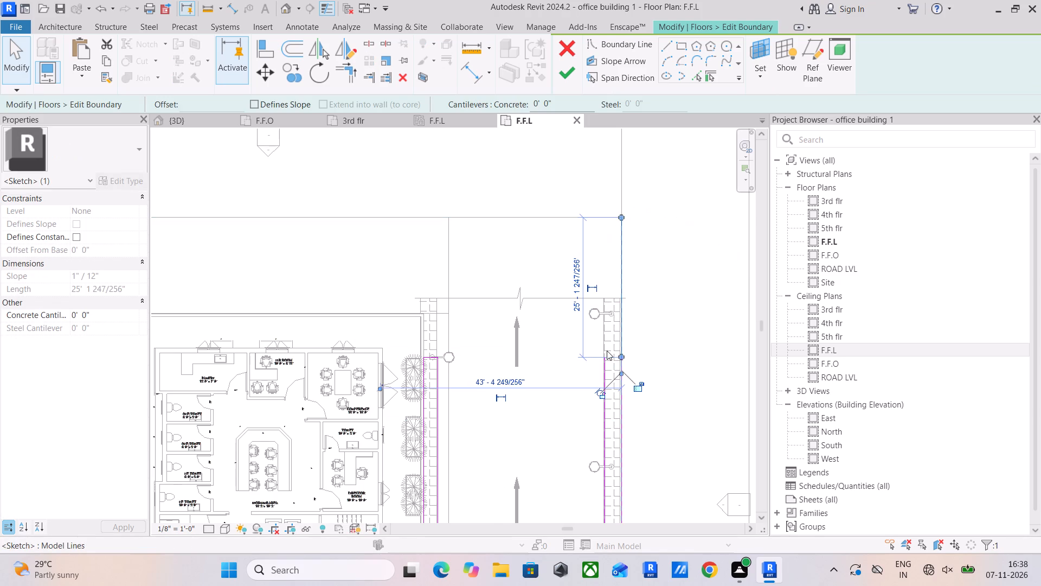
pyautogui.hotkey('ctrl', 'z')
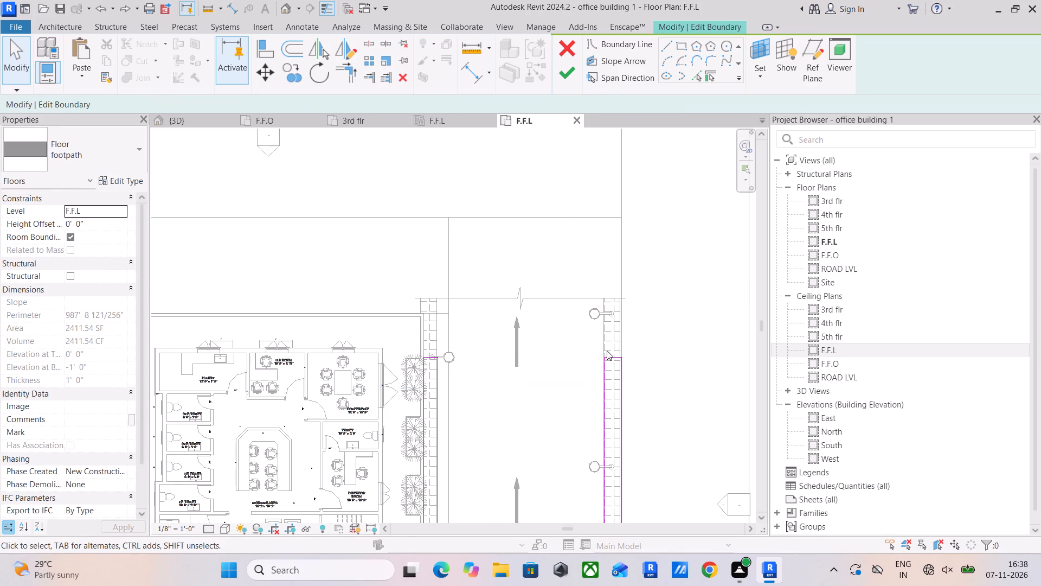
# Move the north end line of the east footpath strip up to the rear road's south edge.
pyautogui.scroll(5, 630, 361)
pyautogui.click(589, 355)
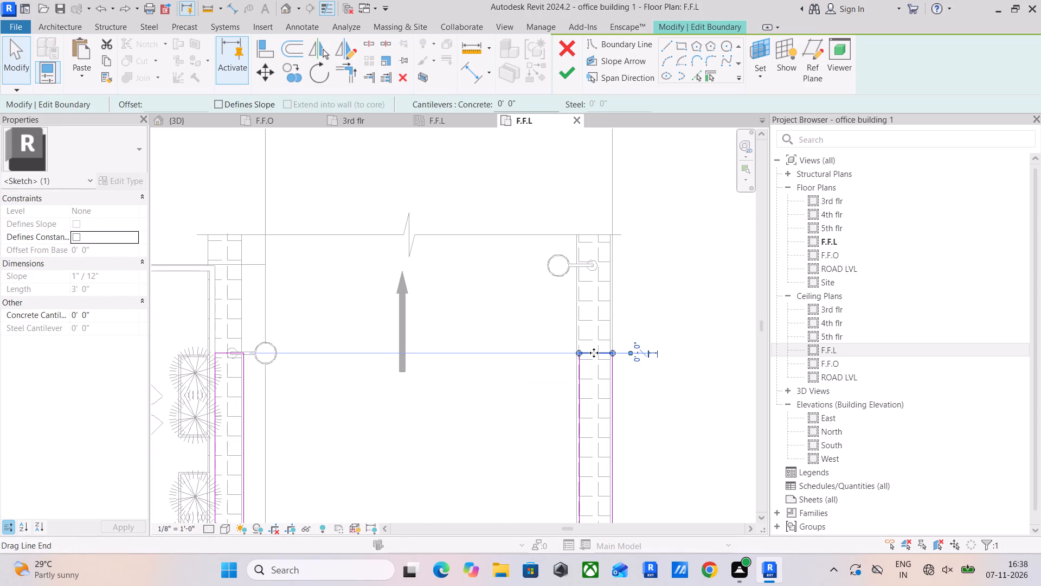
pyautogui.moveTo(594, 353); pyautogui.dragTo(596, 175)
pyautogui.scroll(-5, 597, 173)
pyautogui.moveTo(593, 203); pyautogui.dragTo(584, 415, button='middle')
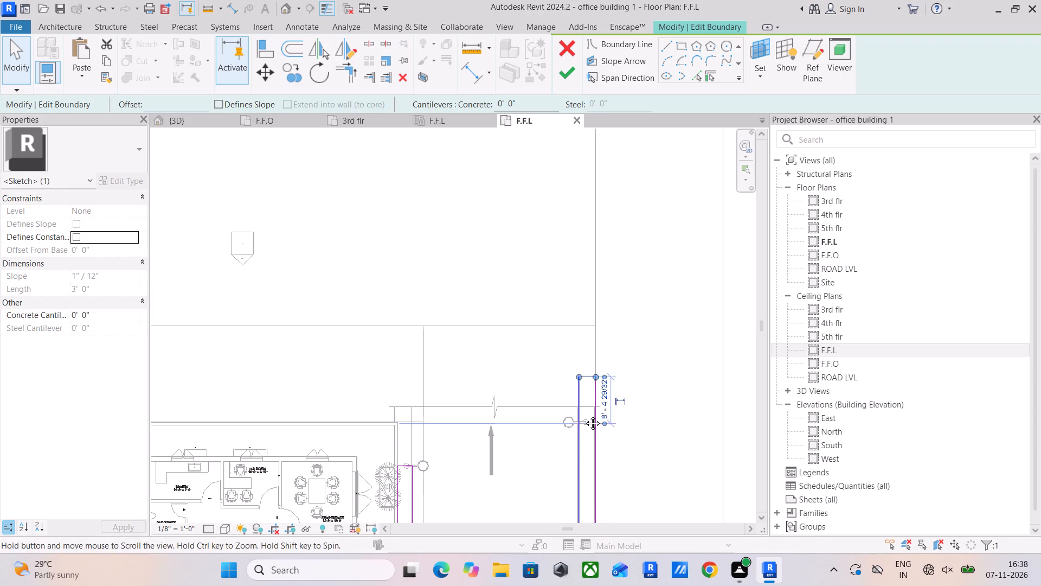
pyautogui.moveTo(584, 415); pyautogui.dragTo(584, 416, button='middle')
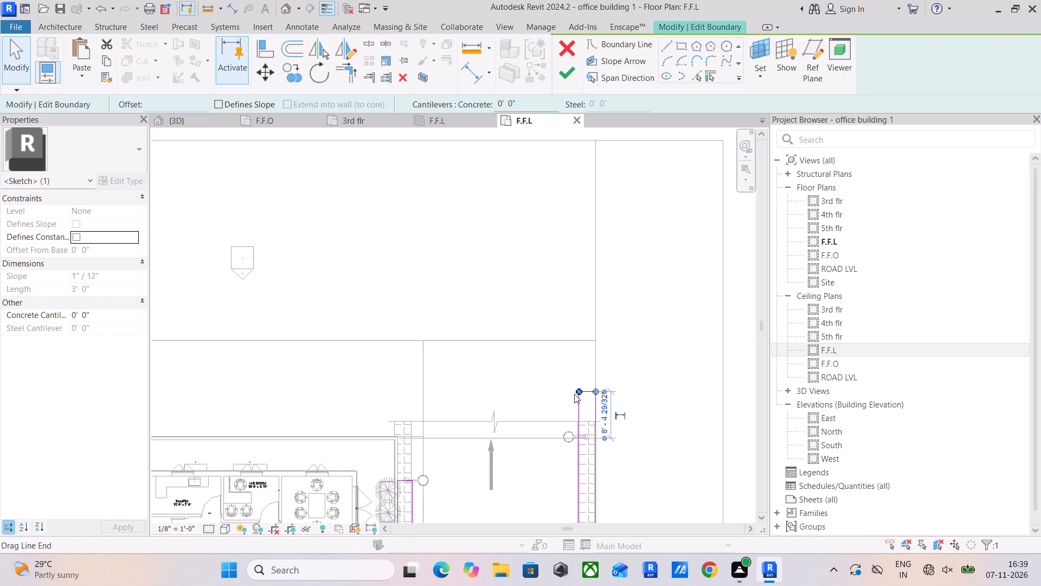
pyautogui.scroll(9, 574, 394)
pyautogui.moveTo(604, 403); pyautogui.dragTo(602, 223)
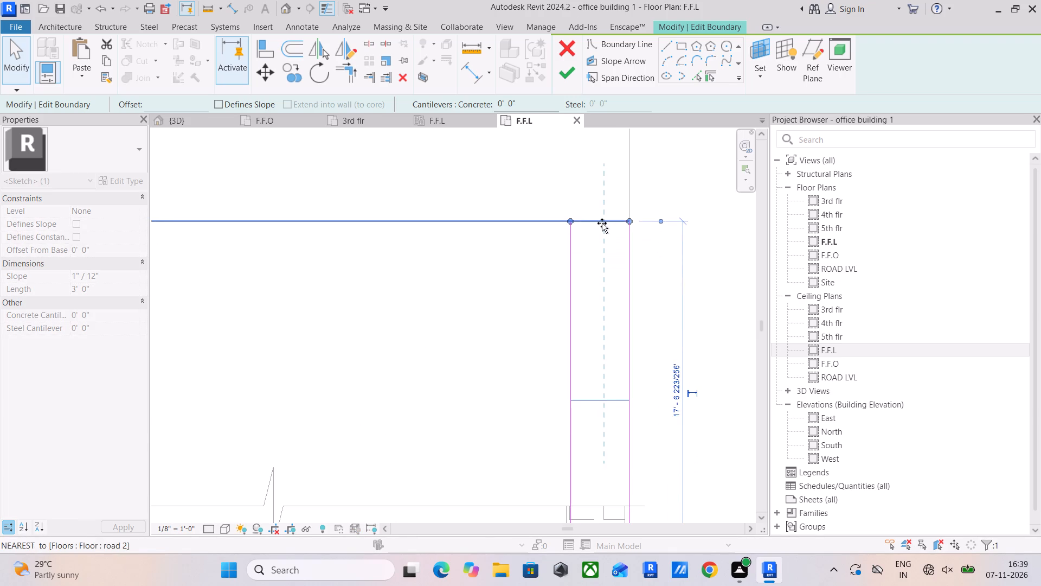
pyautogui.moveTo(602, 223); pyautogui.dragTo(601, 223)
# Move the north end line of the west footpath strip up to the rear road's south edge and finish the boundary edit.
pyautogui.scroll(-5, 602, 269)
pyautogui.moveTo(592, 330); pyautogui.dragTo(695, 319, button='middle')
pyautogui.moveTo(517, 407); pyautogui.dragTo(595, 341, button='middle')
pyautogui.click(529, 380)
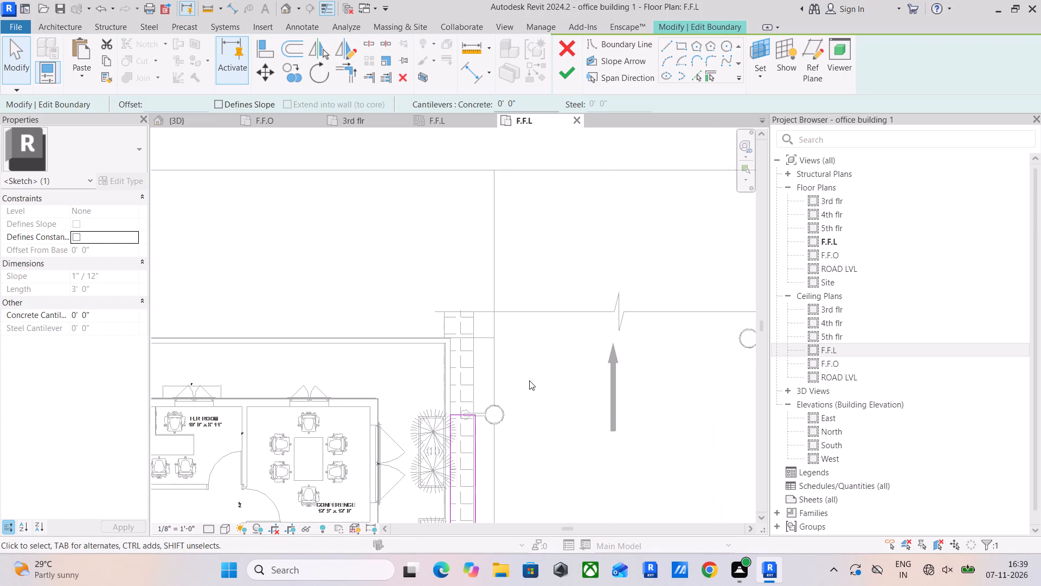
pyautogui.scroll(-3, 529, 392)
pyautogui.click(480, 404)
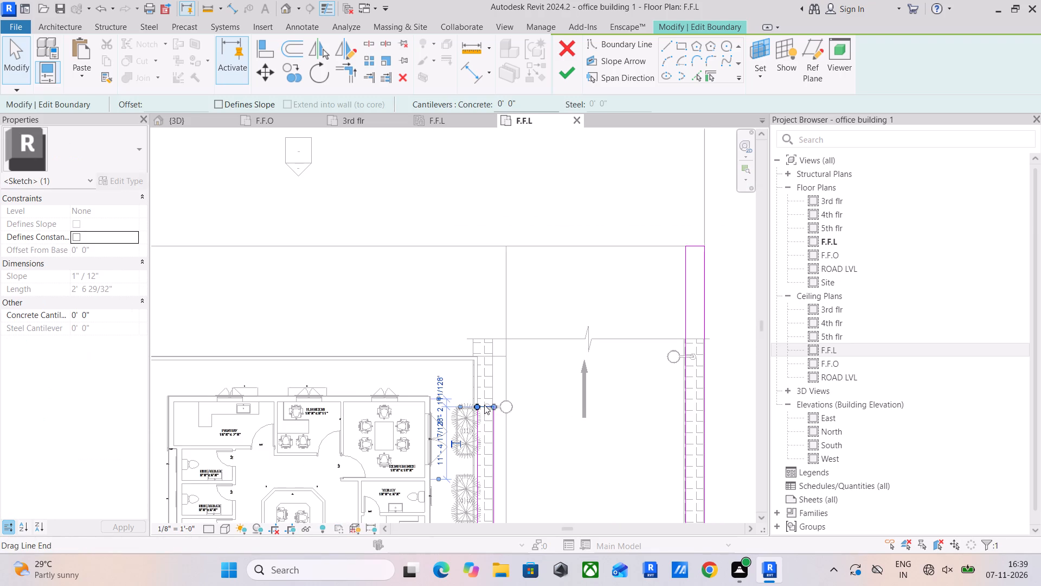
pyautogui.scroll(4, 484, 406)
pyautogui.moveTo(484, 405); pyautogui.dragTo(501, 219)
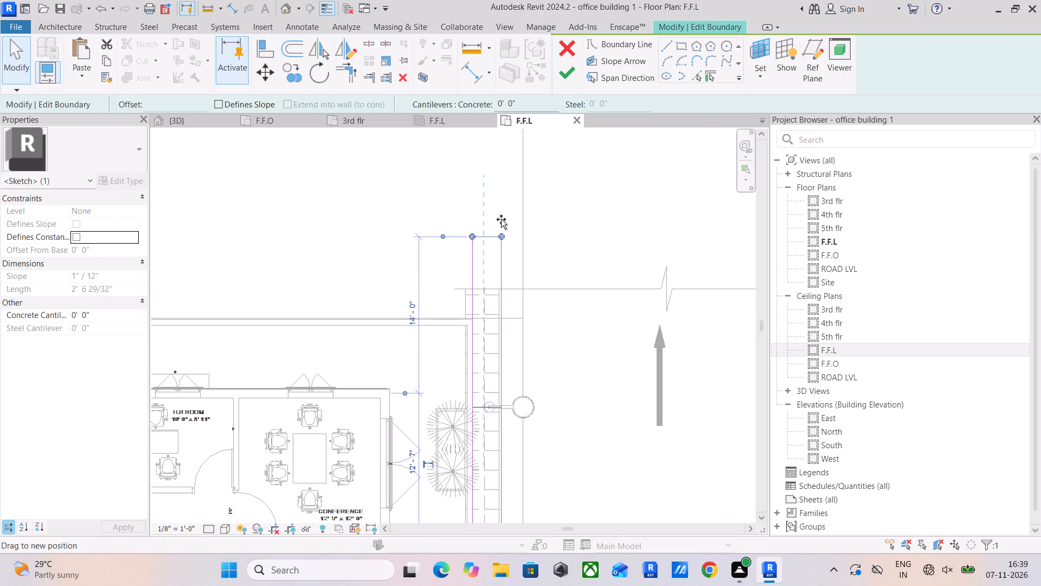
pyautogui.moveTo(501, 219); pyautogui.dragTo(502, 214)
pyautogui.moveTo(489, 250); pyautogui.dragTo(504, 454, button='middle')
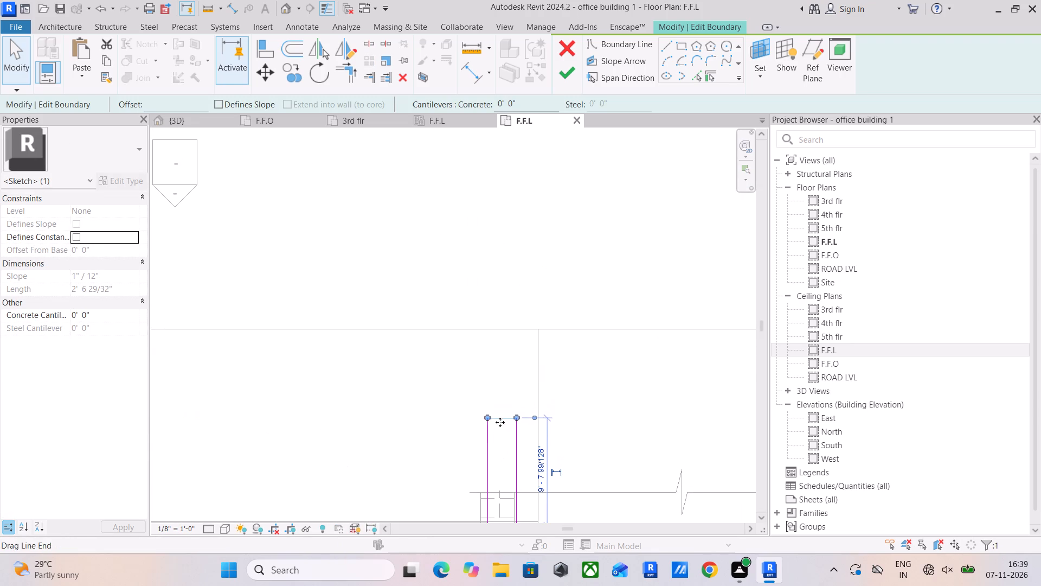
pyautogui.moveTo(500, 420); pyautogui.dragTo(515, 327)
pyautogui.scroll(-4, 516, 374)
pyautogui.moveTo(548, 377); pyautogui.dragTo(568, 317, button='middle')
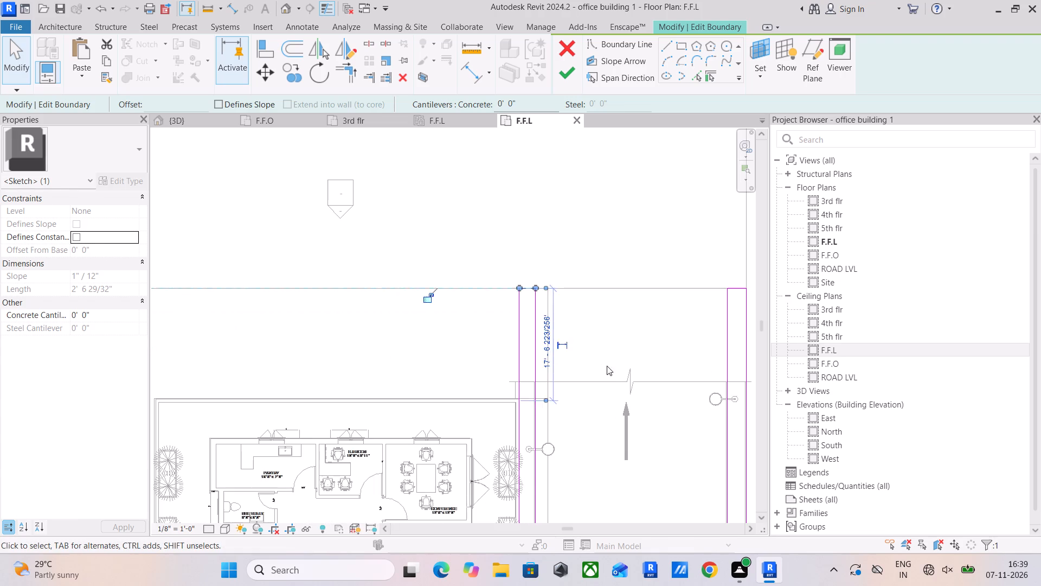
pyautogui.click(609, 365)
pyautogui.click(570, 73)
# In the 3D view, examine how the side road meets the building-side footpath from the rear road to the front corner.
pyautogui.scroll(-7, 588, 342)
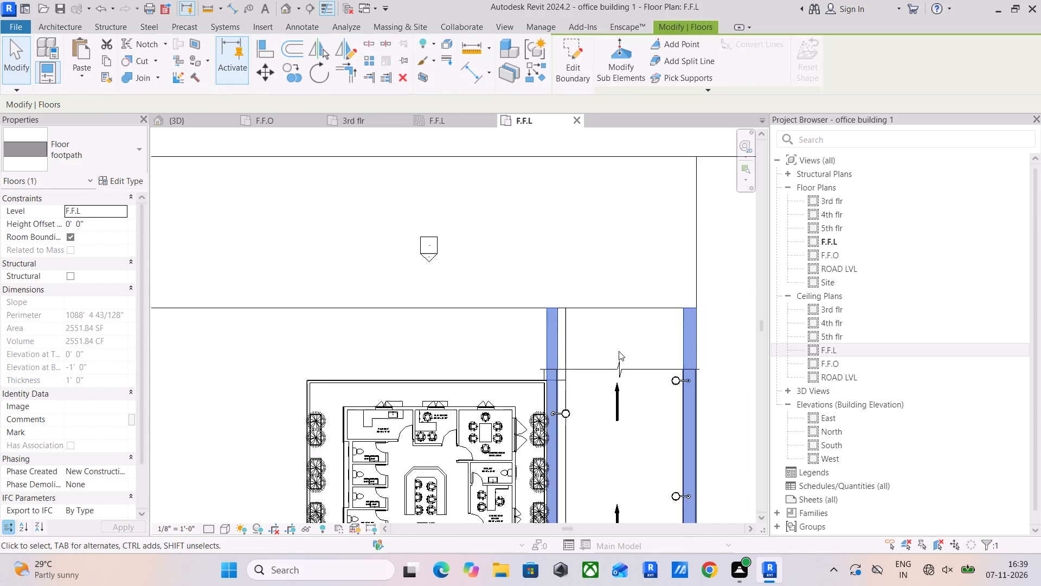
pyautogui.click(201, 119)
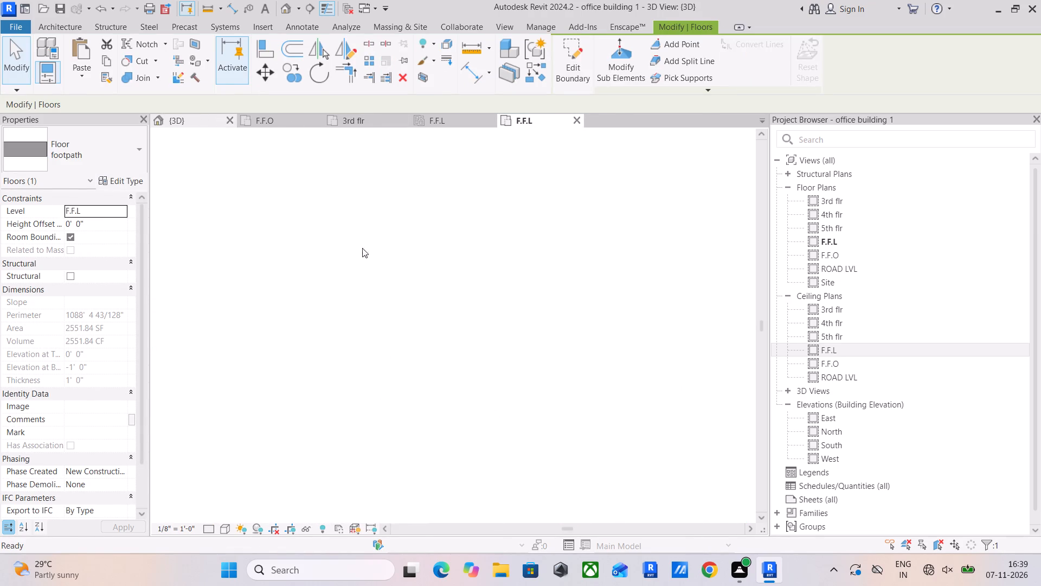
pyautogui.scroll(-5, 564, 374)
pyautogui.moveTo(566, 375); pyautogui.dragTo(560, 400, button='middle')
pyautogui.click(603, 485)
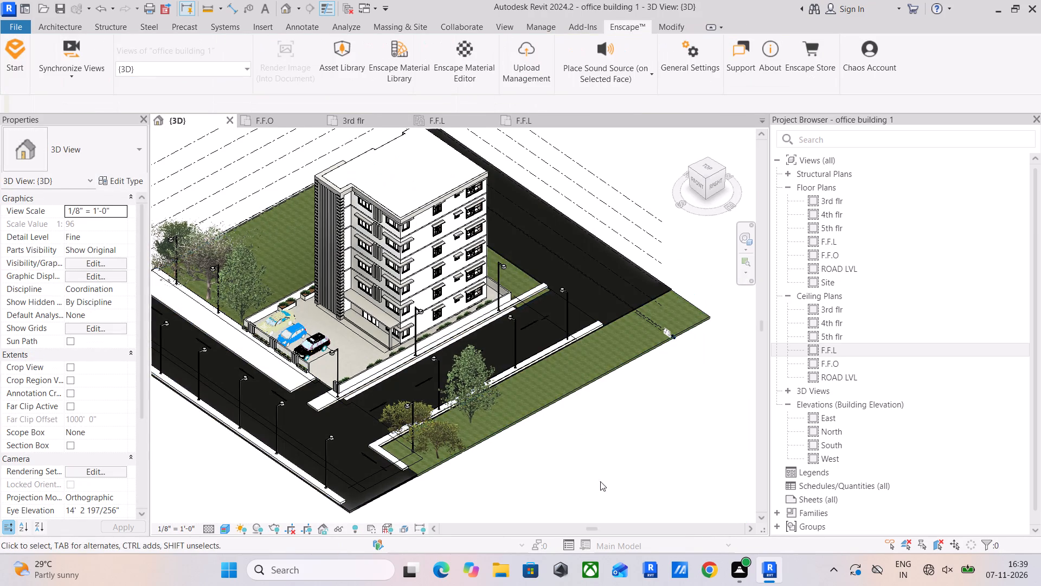
pyautogui.scroll(3, 374, 330)
pyautogui.scroll(9, 600, 267)
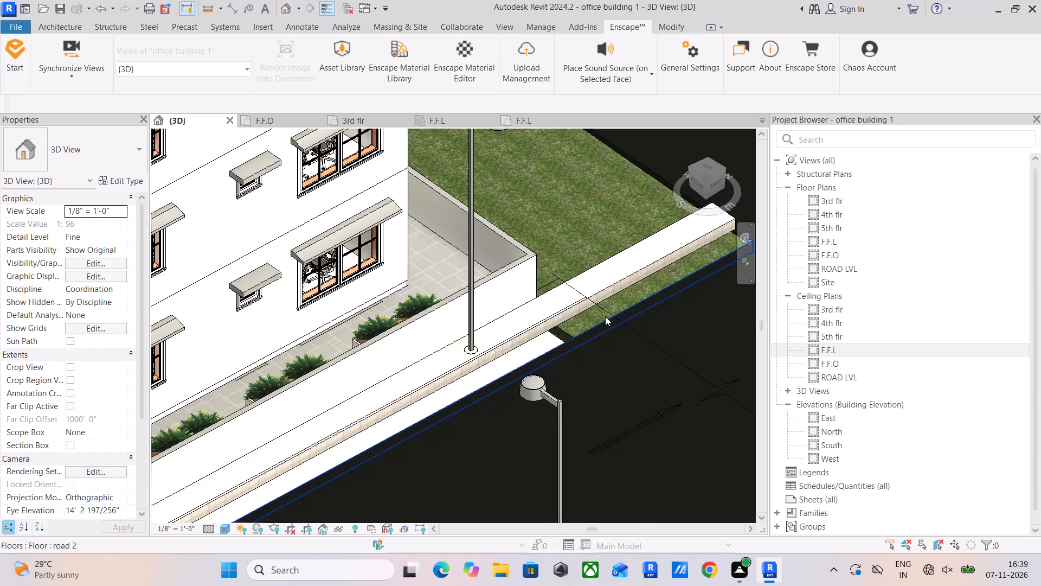
pyautogui.scroll(4, 574, 315)
pyautogui.click(534, 372)
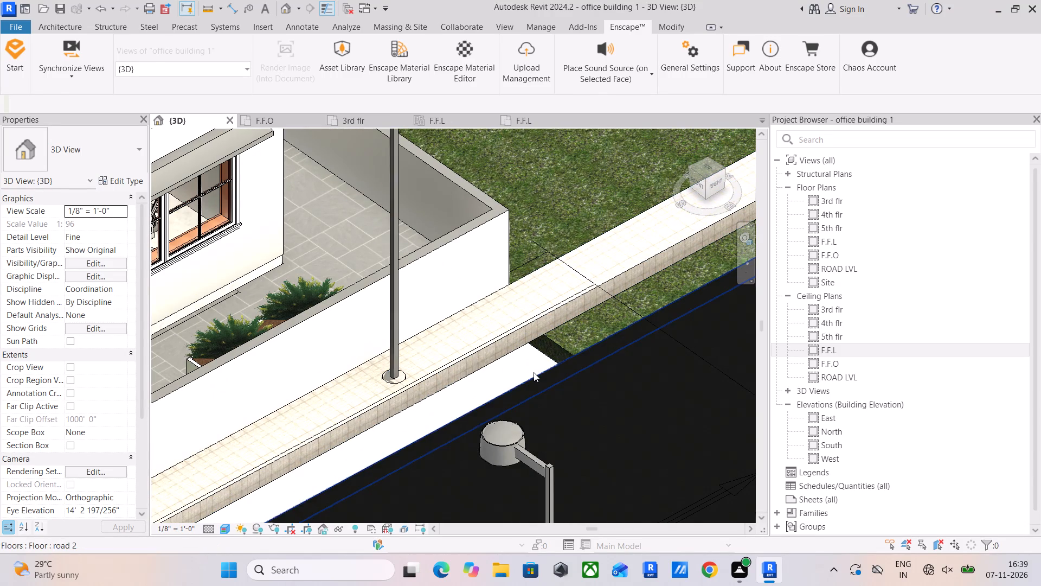
pyautogui.moveTo(534, 372); pyautogui.dragTo(633, 335, button='middle')
pyautogui.scroll(-4, 617, 346)
pyautogui.moveTo(616, 346); pyautogui.dragTo(718, 304, button='middle')
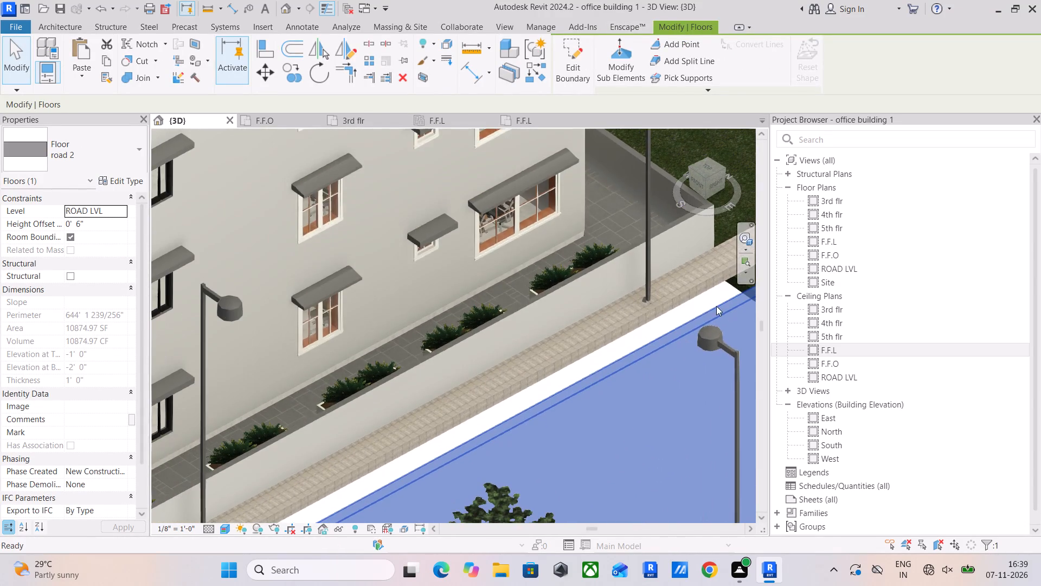
pyautogui.scroll(-3, 575, 385)
pyautogui.moveTo(575, 387); pyautogui.dragTo(749, 300, button='middle')
pyautogui.moveTo(456, 479); pyautogui.dragTo(612, 348, button='middle')
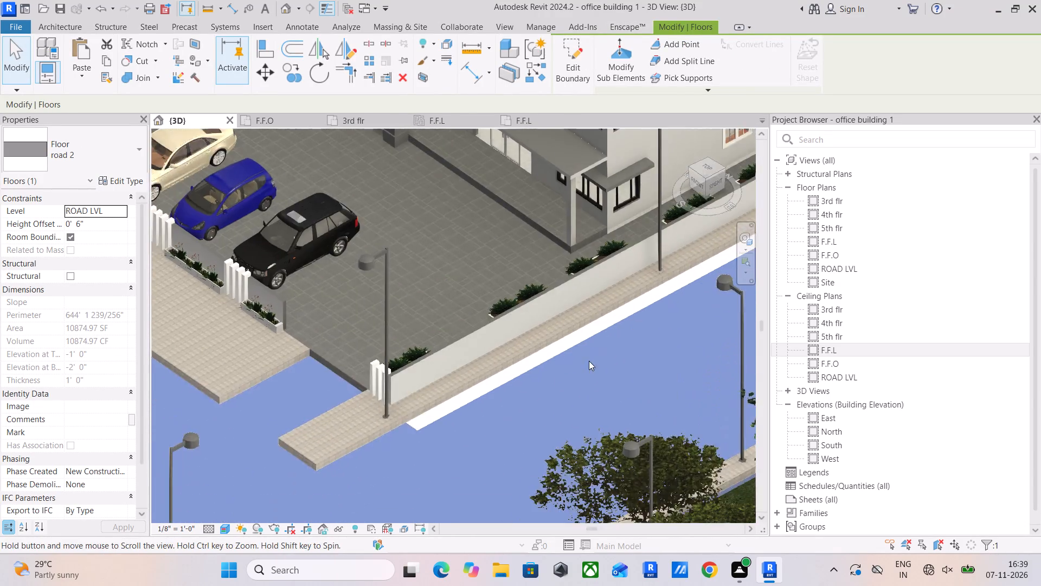
pyautogui.scroll(5, 441, 411)
# Open the side road's road 2 floor boundary for editing in the 3D view.
pyautogui.click(405, 447)
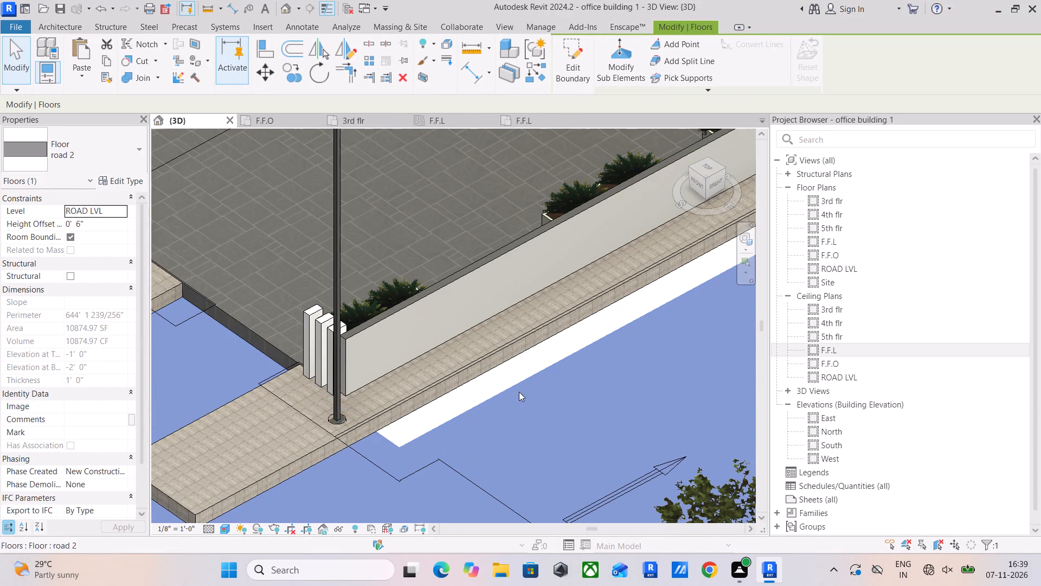
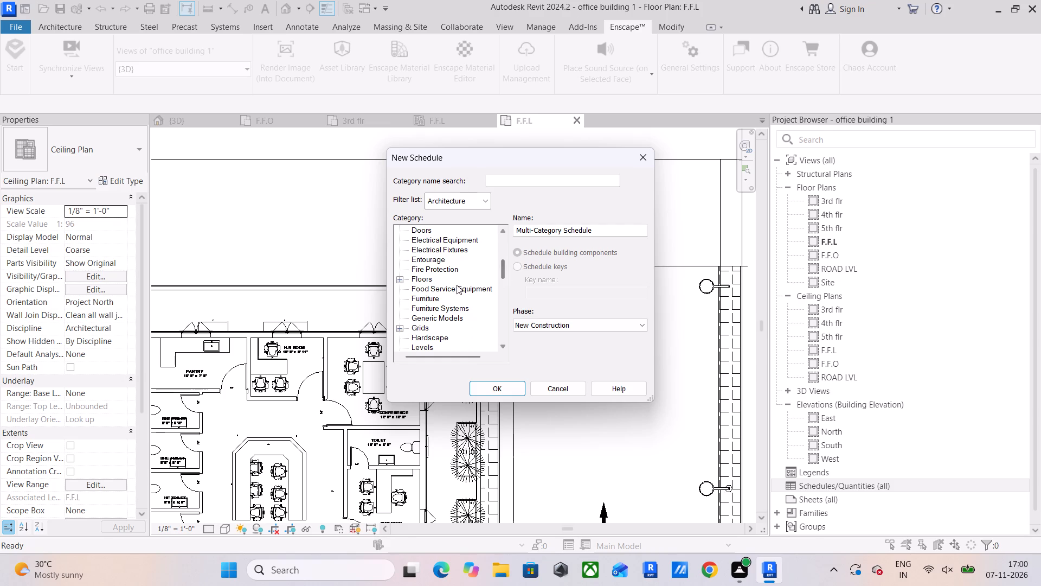
# Create a new Room Schedule of building components for the Rooms category, with the phase New Construction.
pyautogui.scroll(-9, 440, 303)
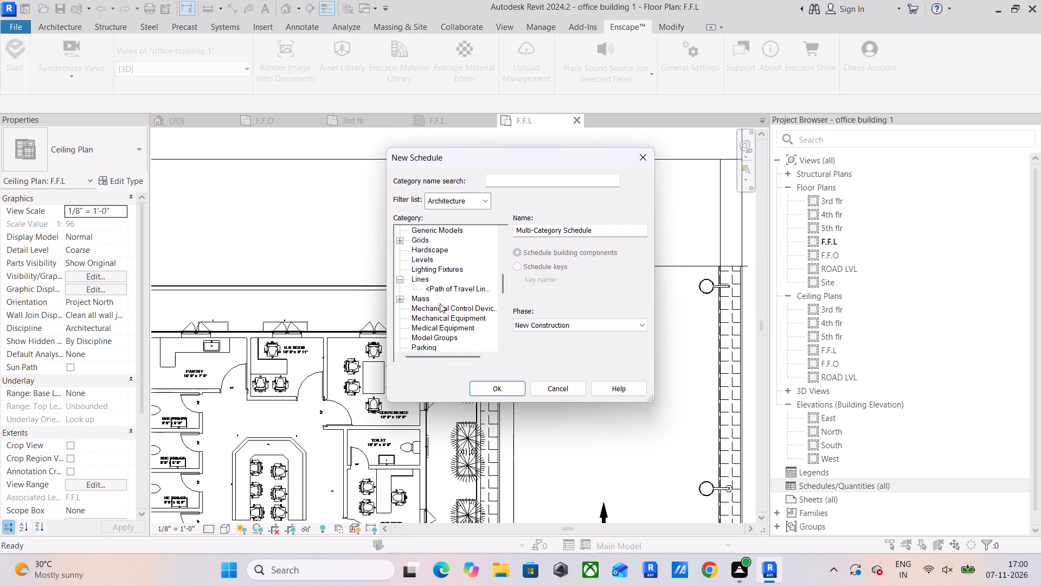
pyautogui.scroll(-13, 440, 303)
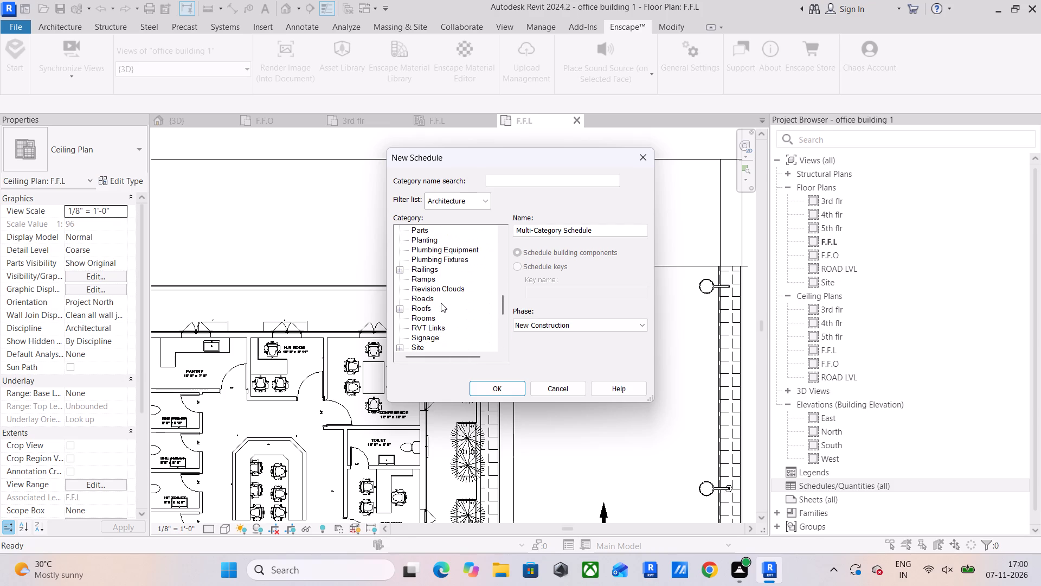
pyautogui.click(426, 318)
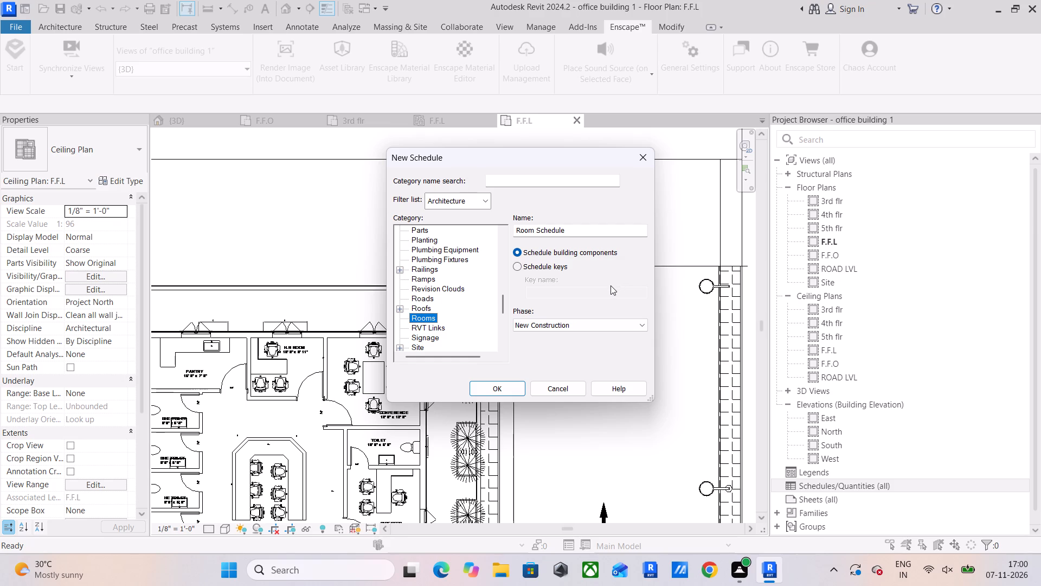
pyautogui.click(626, 323)
pyautogui.click(626, 323)
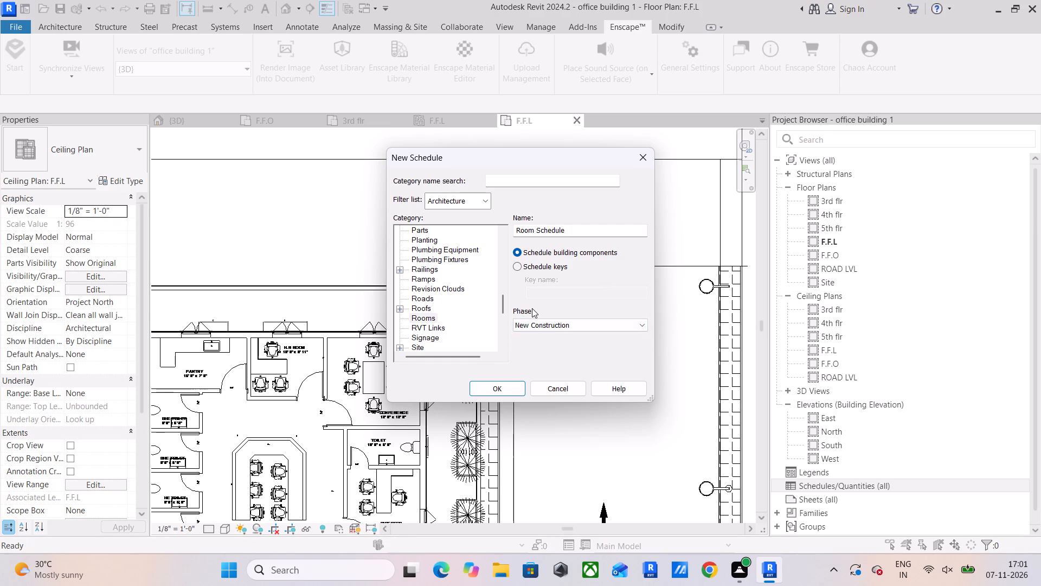
pyautogui.click(514, 391)
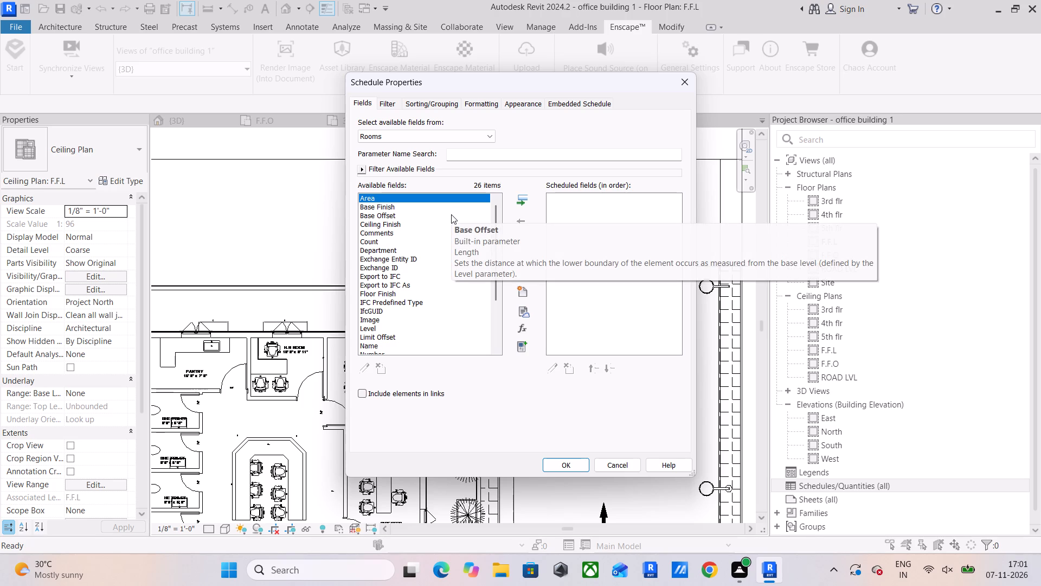
# Add the Area, Name, Number and Level fields to the room schedule.
pyautogui.click(518, 202)
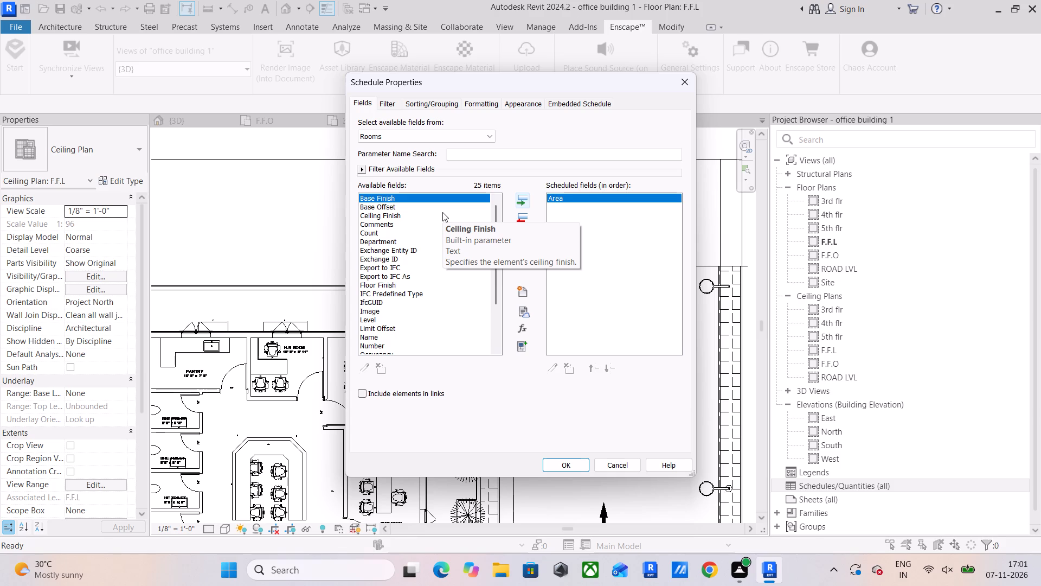
pyautogui.click(372, 334)
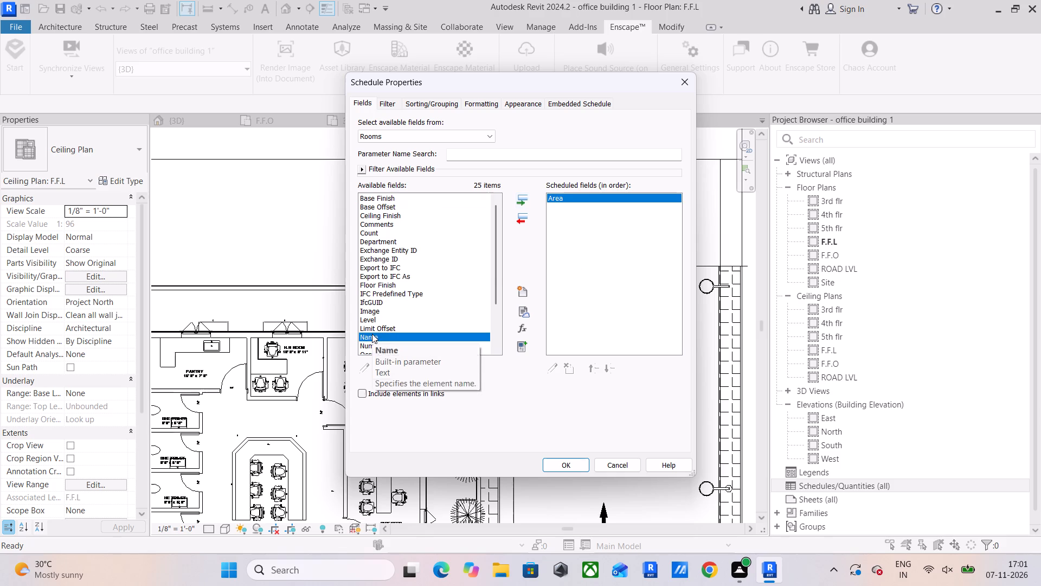
pyautogui.click(519, 195)
pyautogui.scroll(-1, 372, 320)
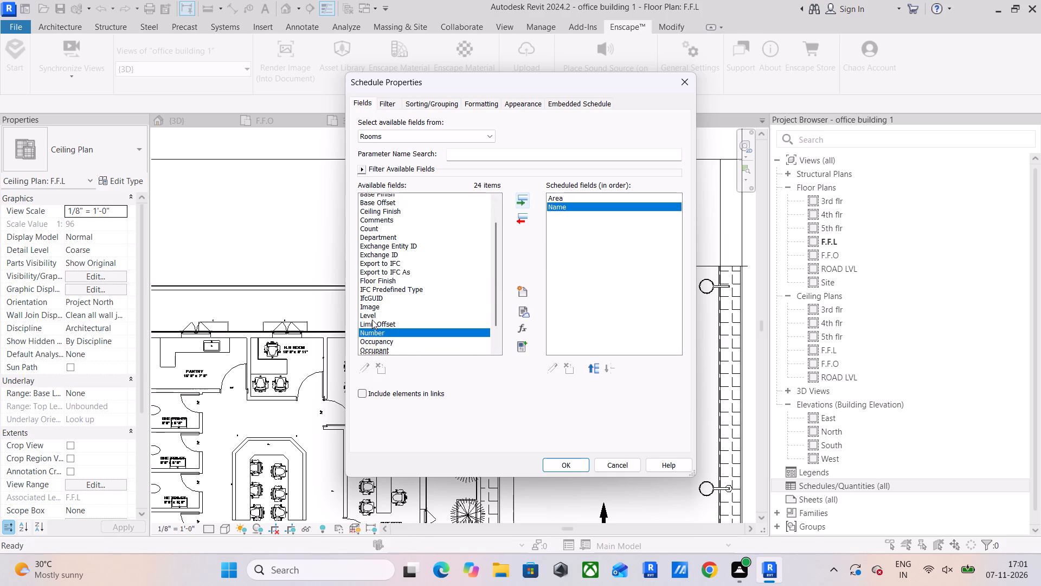
pyautogui.scroll(-1, 372, 320)
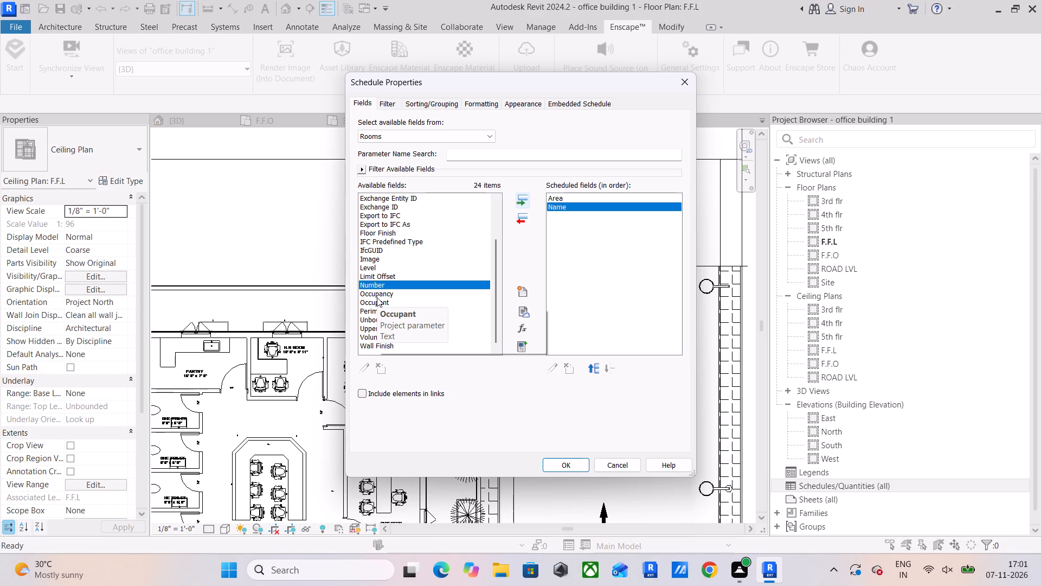
pyautogui.scroll(-1, 373, 271)
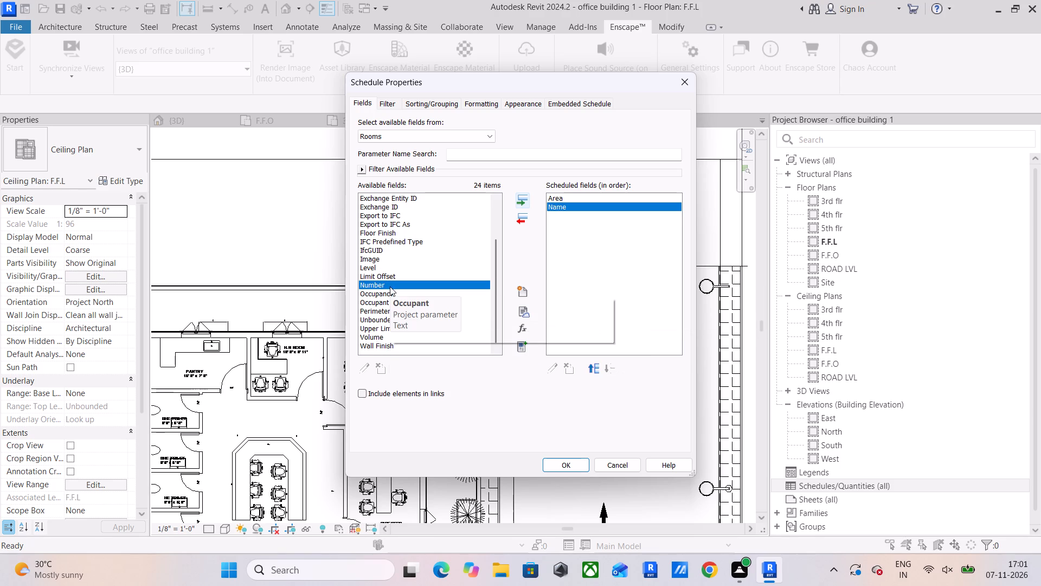
pyautogui.click(517, 201)
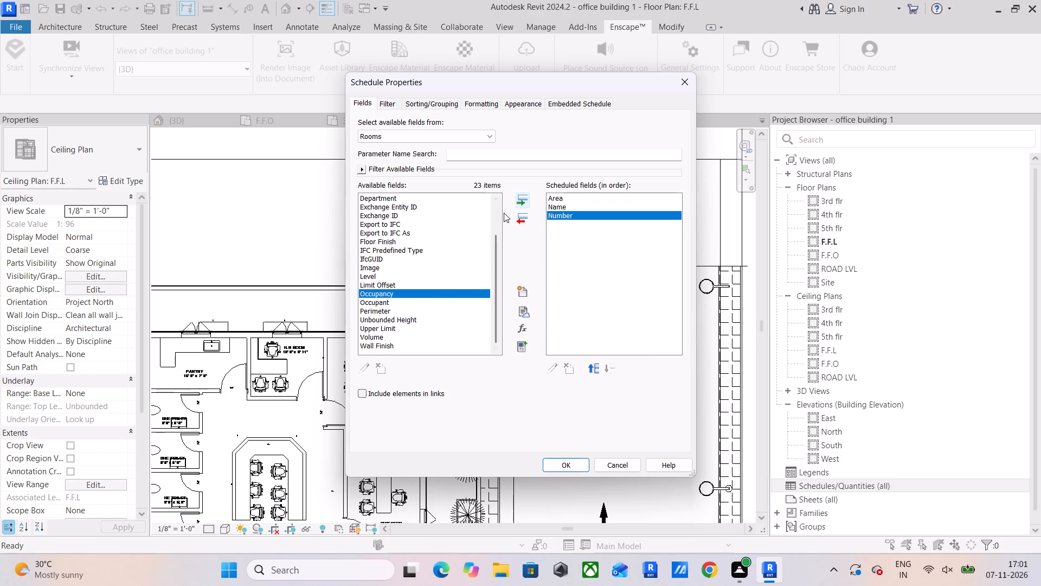
pyautogui.scroll(-4, 419, 310)
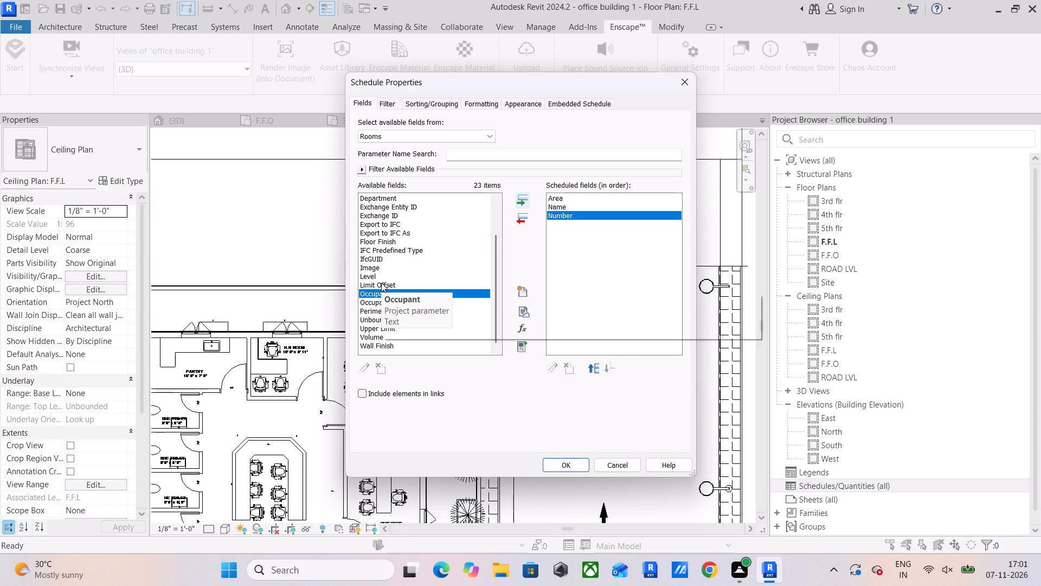
pyautogui.click(381, 276)
pyautogui.click(522, 195)
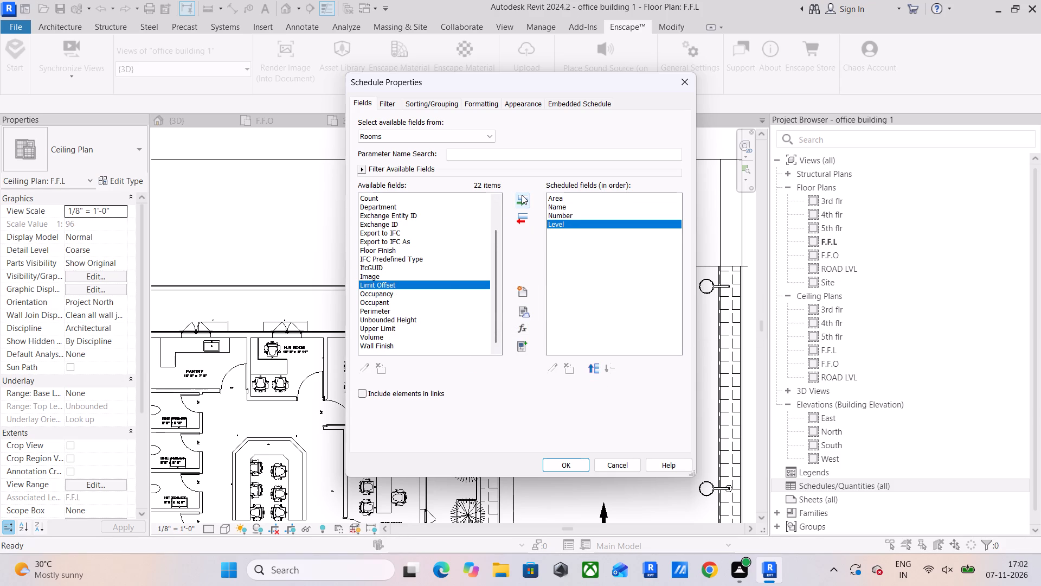
# Reorder the scheduled fields to Number, Name, Level, Area and generate the room schedule.
pyautogui.click(565, 215)
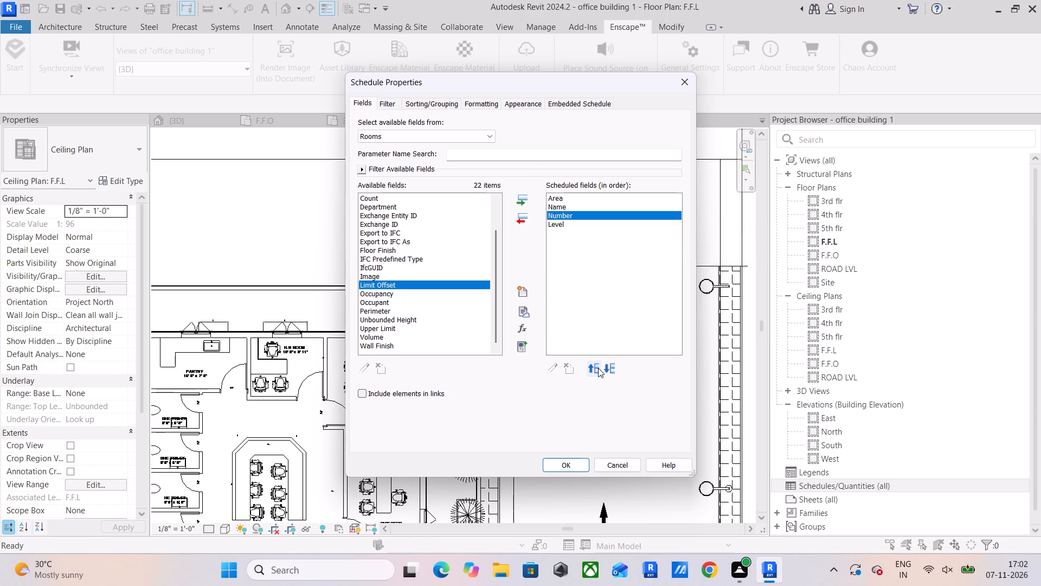
pyautogui.doubleClick(595, 366)
pyautogui.click(594, 360)
pyautogui.click(590, 370)
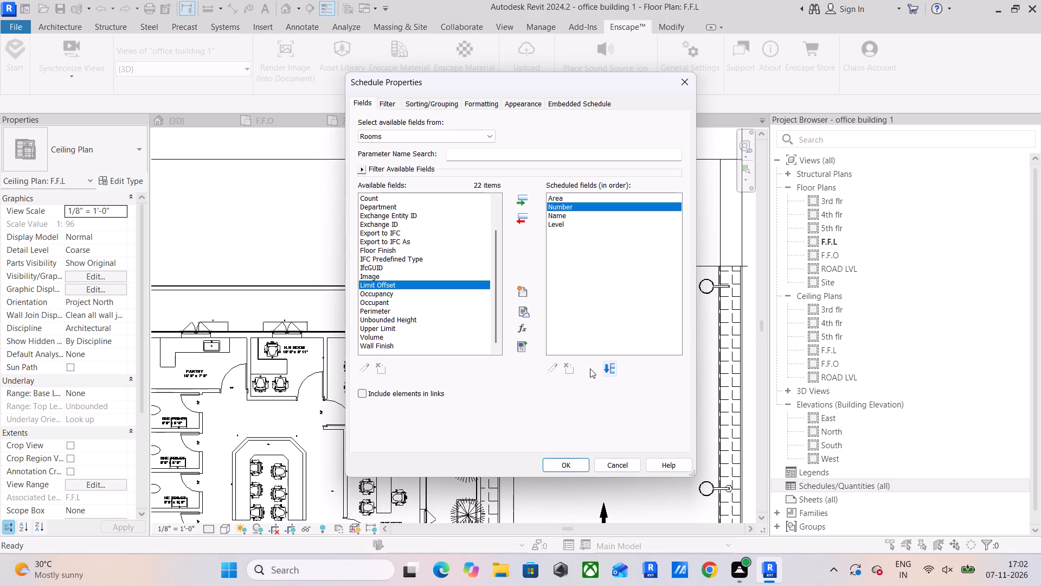
pyautogui.click(564, 212)
pyautogui.click(594, 365)
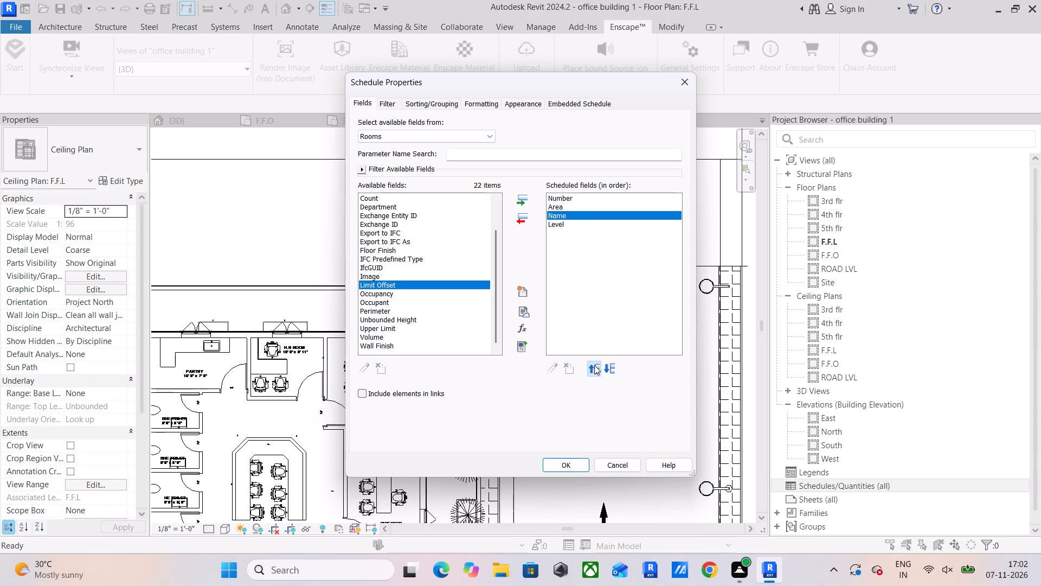
pyautogui.click(566, 227)
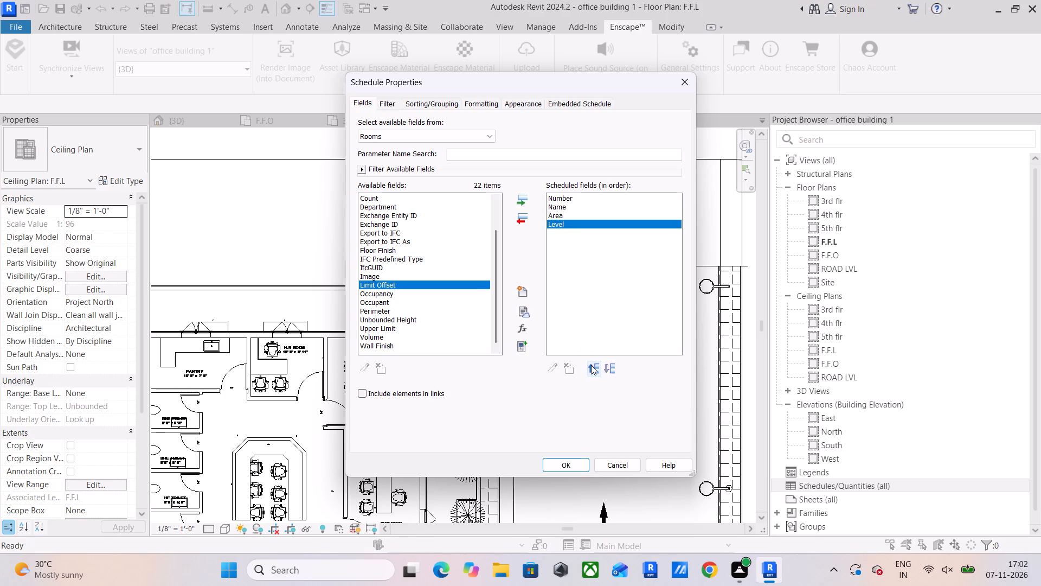
pyautogui.click(591, 368)
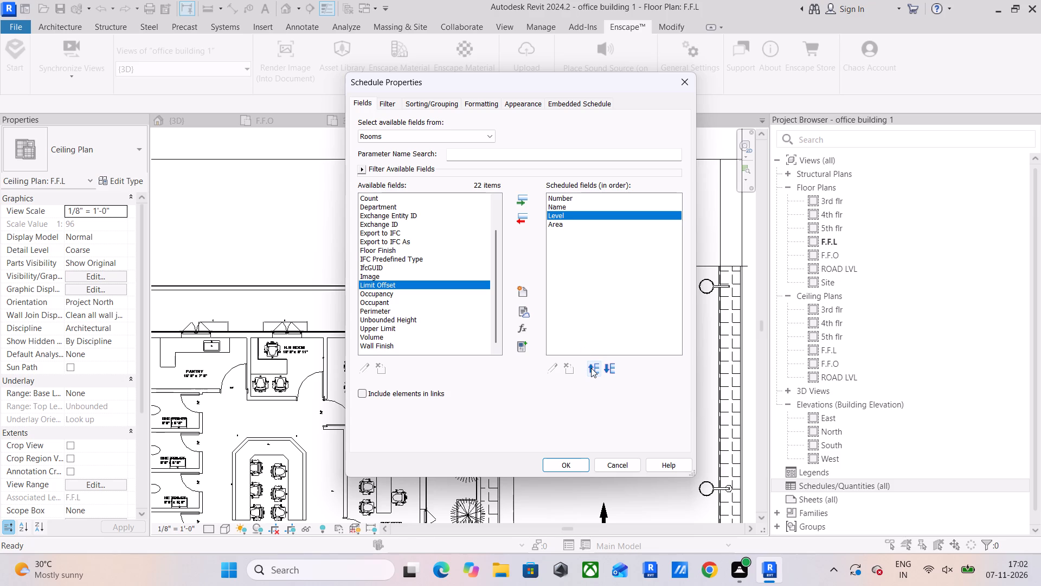
pyautogui.click(557, 472)
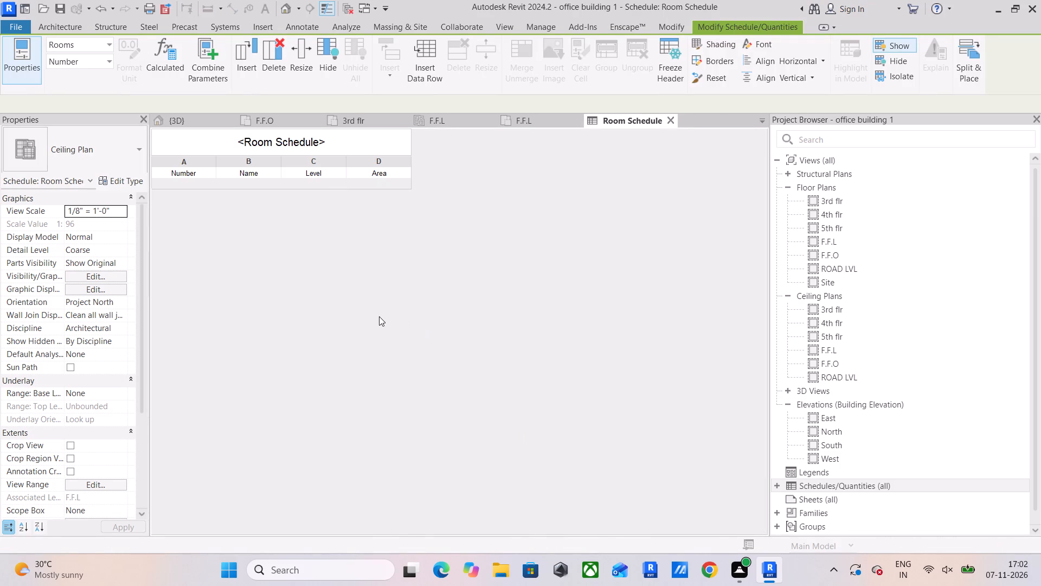
# Slightly narrow the Number column in the room schedule and close the schedule view.
pyautogui.scroll(2, 178, 175)
pyautogui.moveTo(216, 180); pyautogui.dragTo(202, 216)
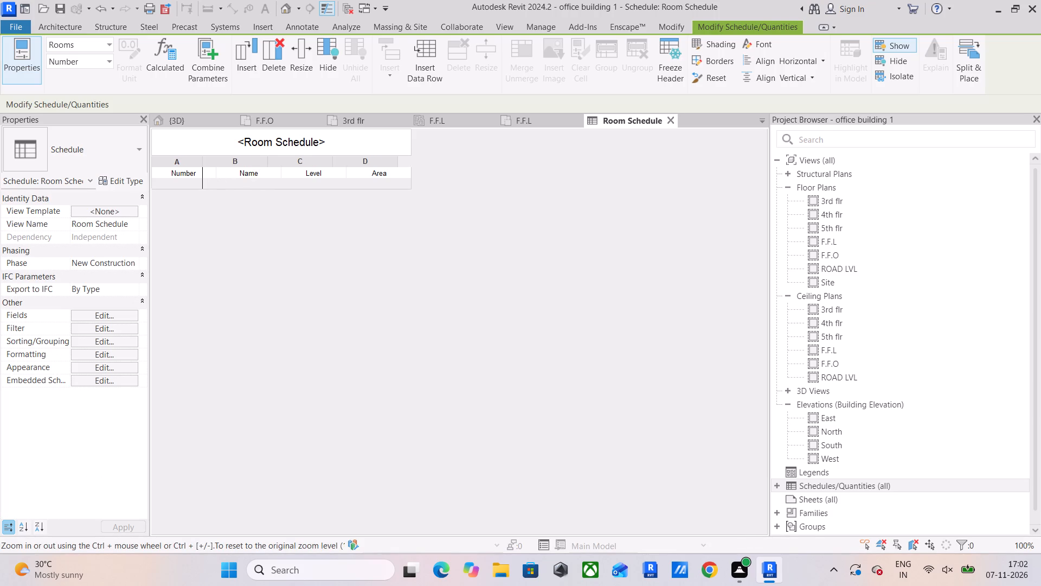
pyautogui.moveTo(202, 216); pyautogui.dragTo(214, 216)
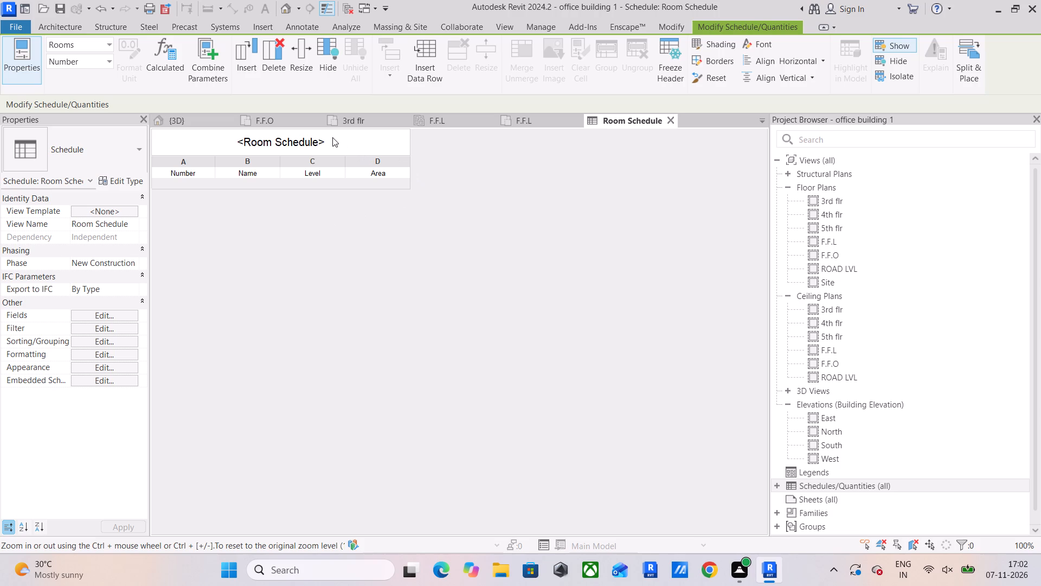
pyautogui.click(357, 142)
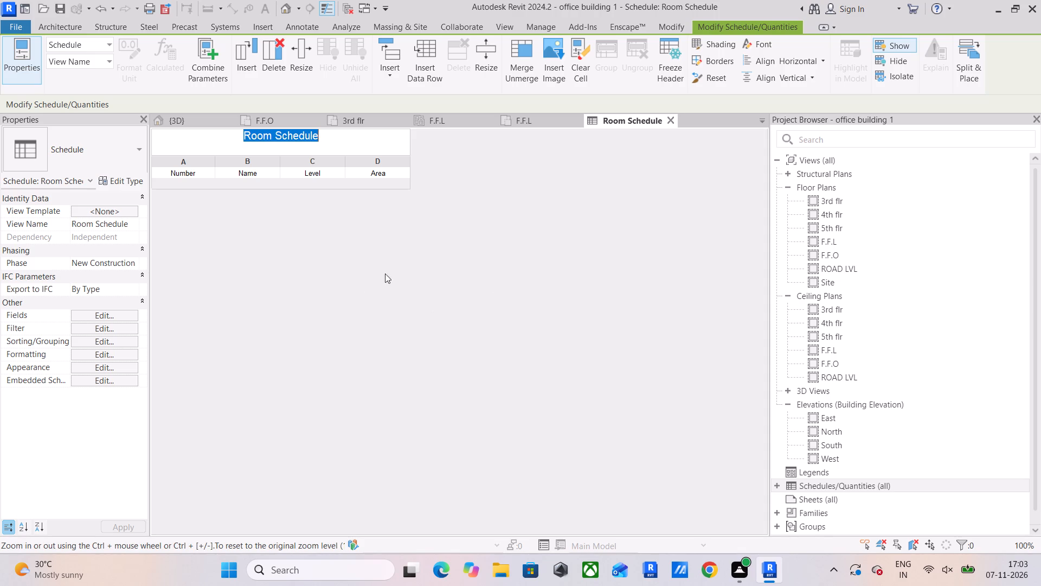
pyautogui.click(669, 119)
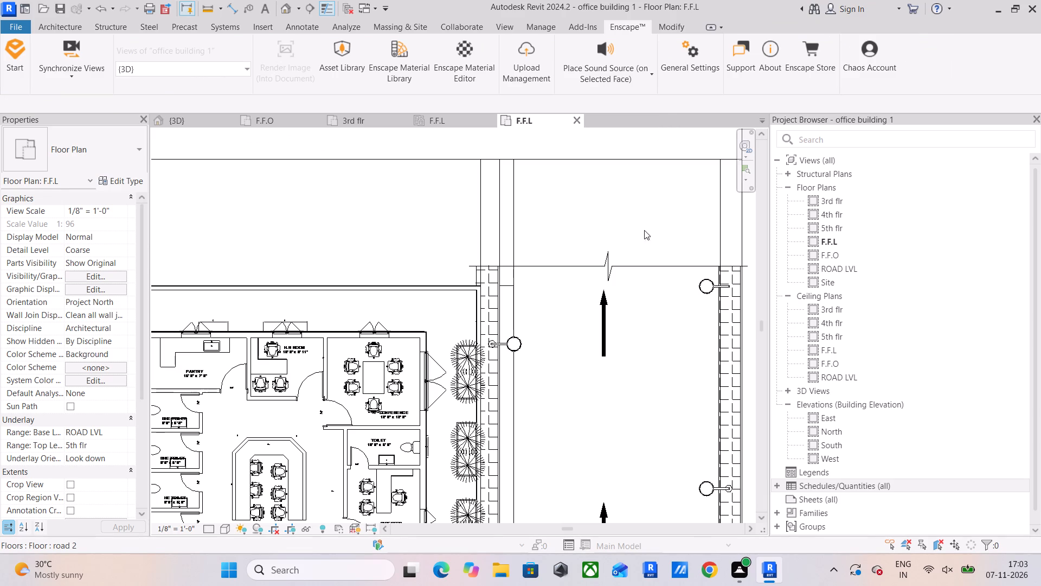
# Create a new sheet with the E1 30 x 42 Horizontal title block, saving the project along the way.
pyautogui.scroll(-4, 822, 314)
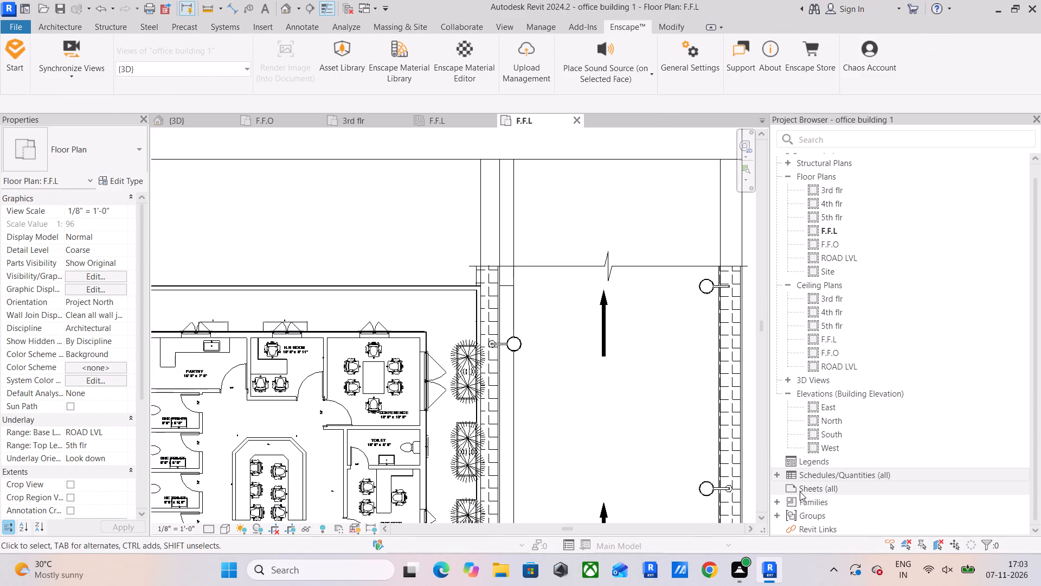
pyautogui.click(804, 491)
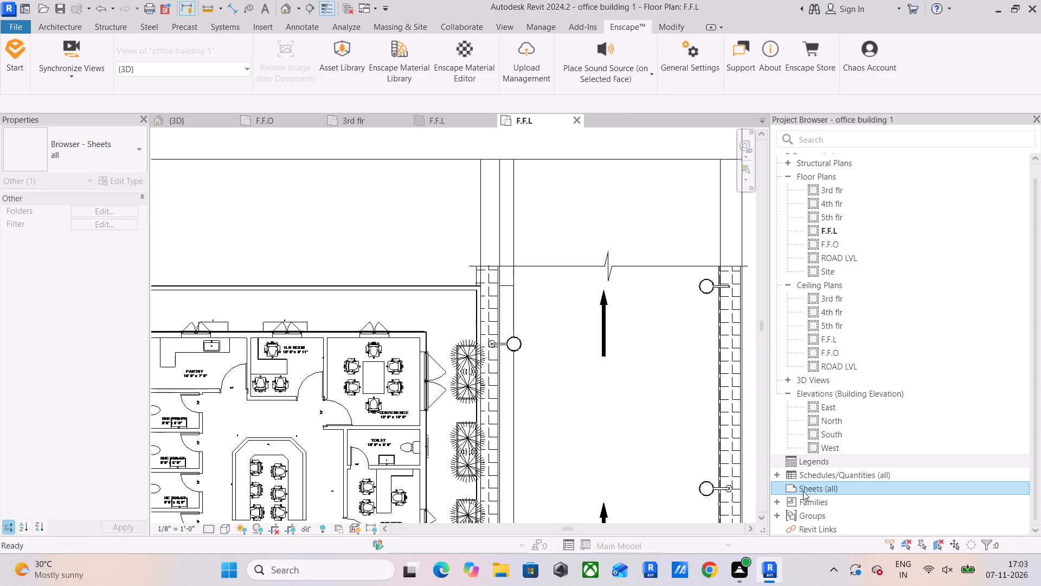
pyautogui.rightClick(819, 489)
pyautogui.click(859, 411)
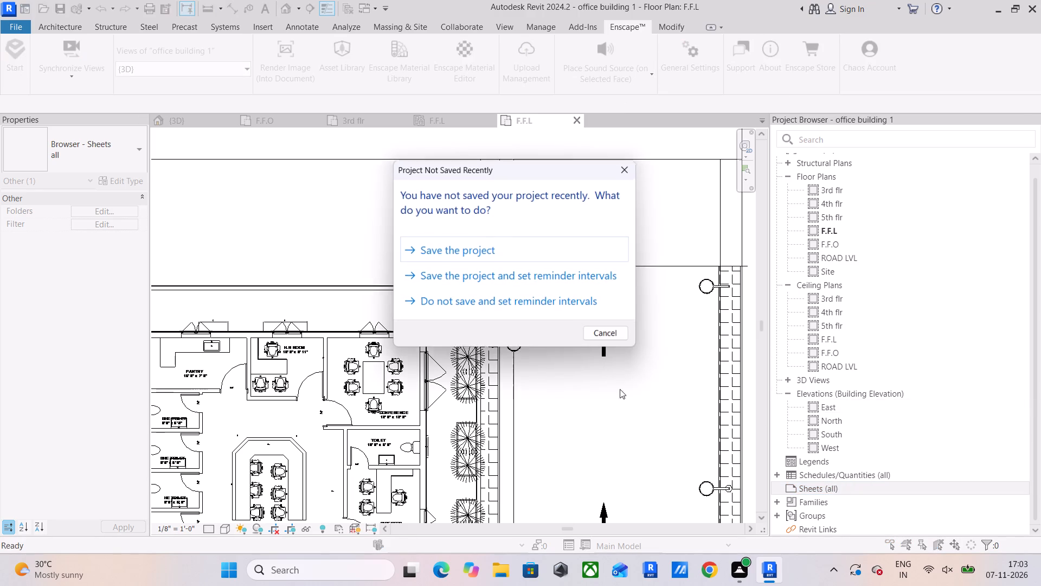
pyautogui.click(464, 249)
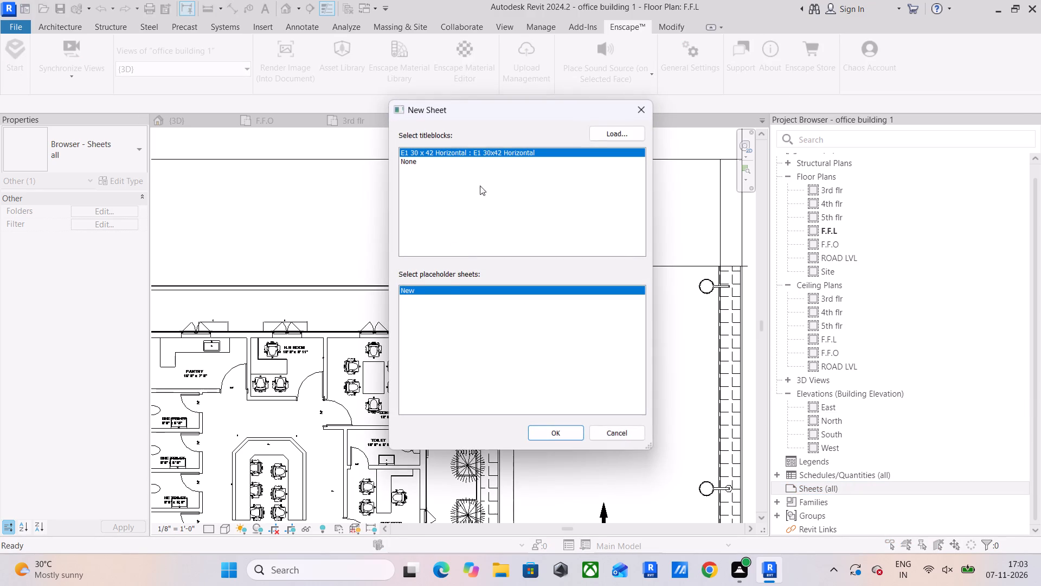
pyautogui.click(552, 441)
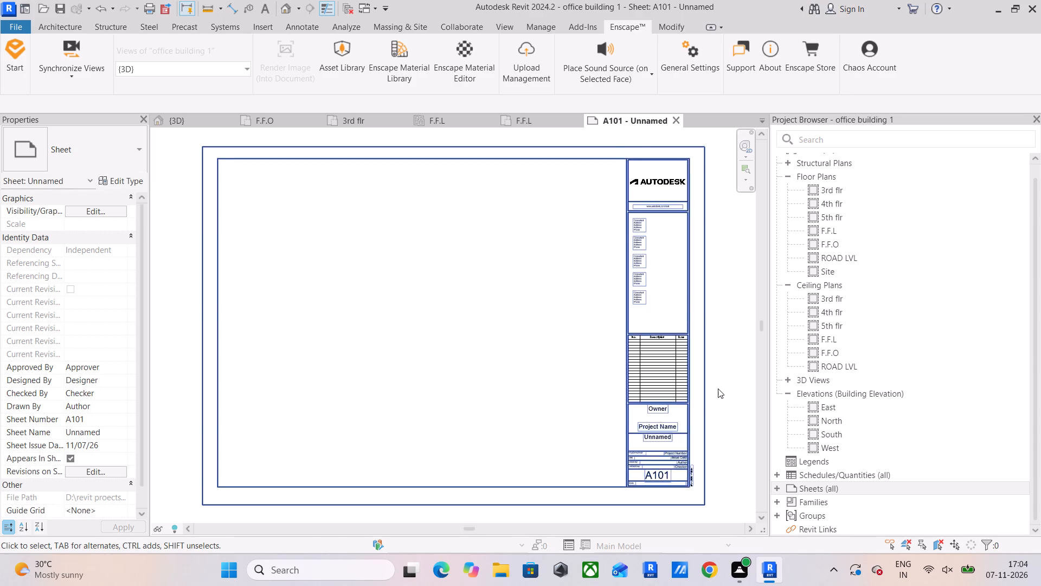
# Enter "office building" as the project name in the new sheet's title block.
pyautogui.scroll(6, 717, 385)
pyautogui.moveTo(647, 405); pyautogui.dragTo(675, 334, button='middle')
pyautogui.scroll(4, 581, 338)
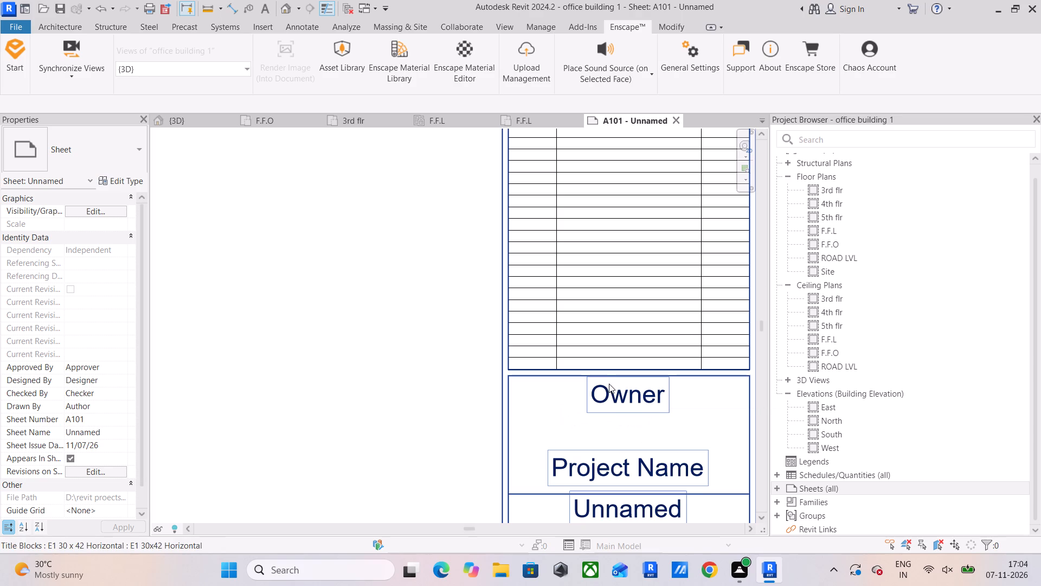
pyautogui.click(646, 398)
pyautogui.click(646, 398)
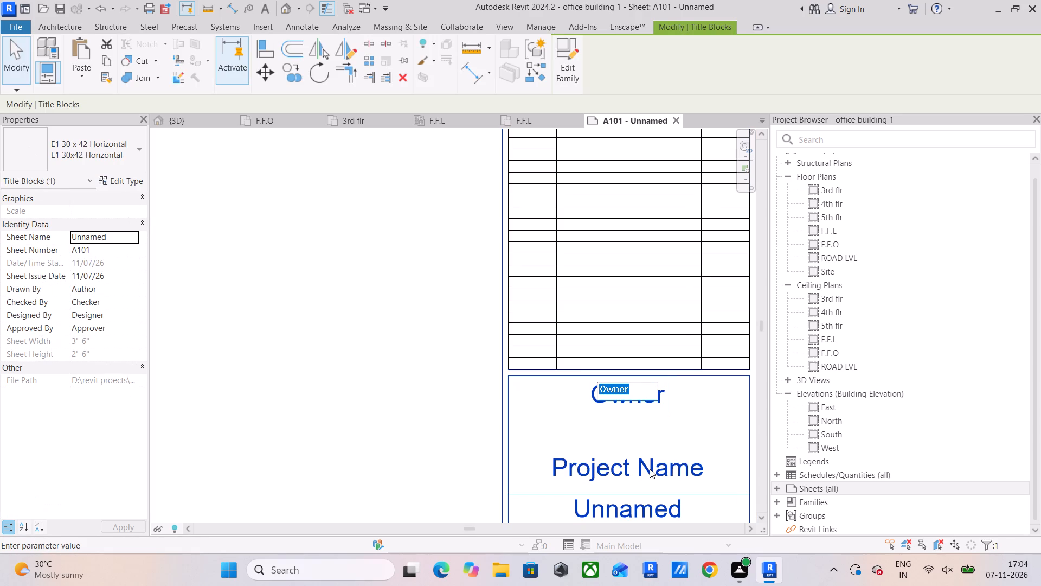
pyautogui.click(650, 469)
pyautogui.click(650, 469)
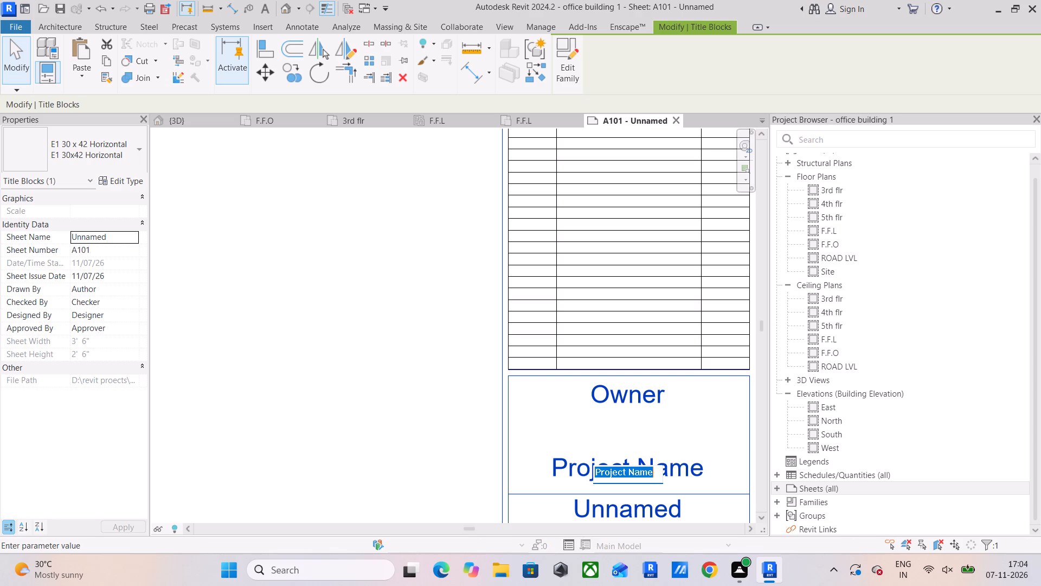
pyautogui.write('office building')
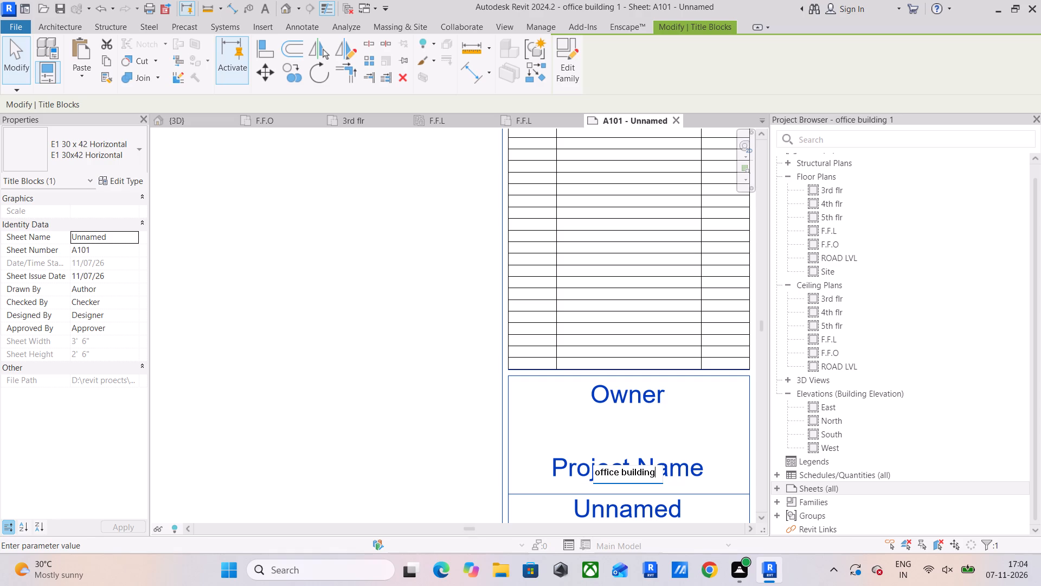
# Re-enter the sheet's project name in capitals as "OFFICE BUILDING".
pyautogui.press('BackSpace')
pyautogui.press('BackSpace')
pyautogui.press('BackSpace')
pyautogui.press('BackSpace')
pyautogui.press('BackSpace')
pyautogui.press('BackSpace')
pyautogui.press('BackSpace')
pyautogui.press('BackSpace')
pyautogui.press('BackSpace')
pyautogui.press('BackSpace')
pyautogui.press('BackSpace')
pyautogui.press('BackSpace')
pyautogui.press('BackSpace')
pyautogui.press('BackSpace')
pyautogui.press('BackSpace')
pyautogui.press('BackSpace')
pyautogui.write('OFFIC')
pyautogui.press('space')
pyautogui.press('BackSpace')
pyautogui.write('E')
pyautogui.press('space')
pyautogui.write('BUILDING')
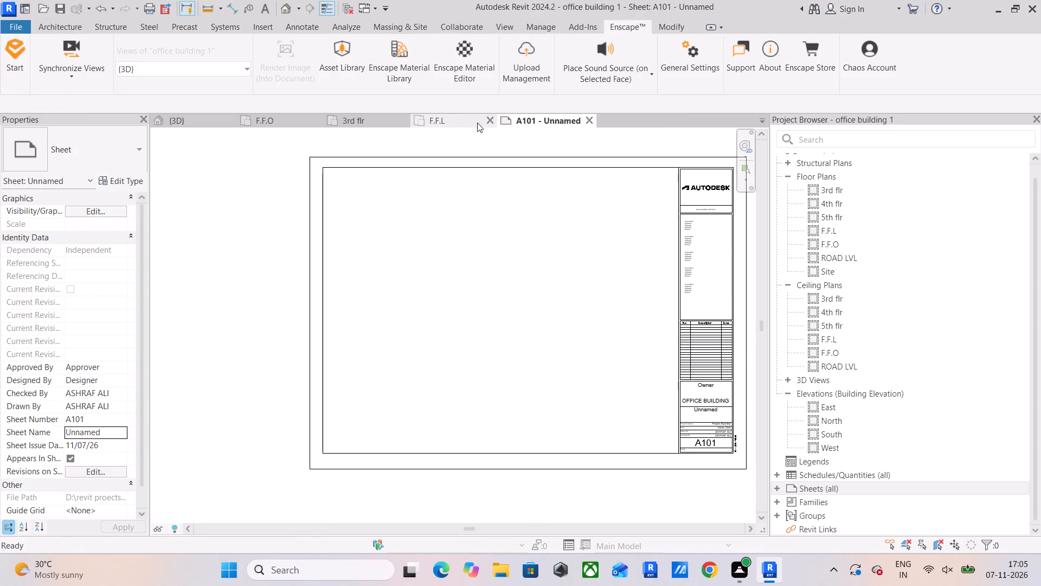
# Switch to the F.F.L floor plan and duplicate that view with detailing.
pyautogui.click(457, 122)
pyautogui.scroll(-5, 433, 272)
pyautogui.moveTo(436, 270); pyautogui.dragTo(542, 153, button='middle')
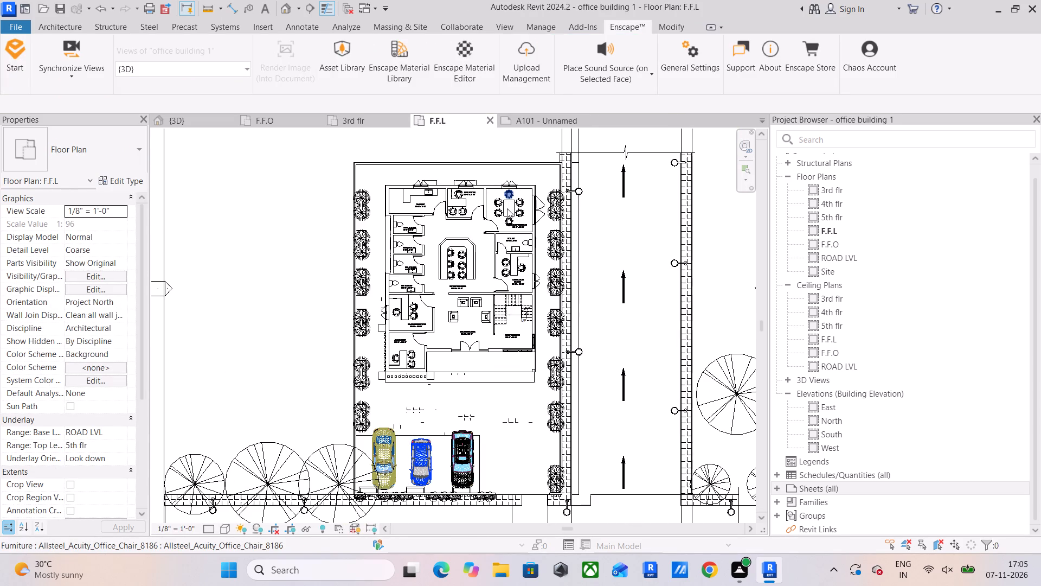
pyautogui.scroll(-3, 507, 209)
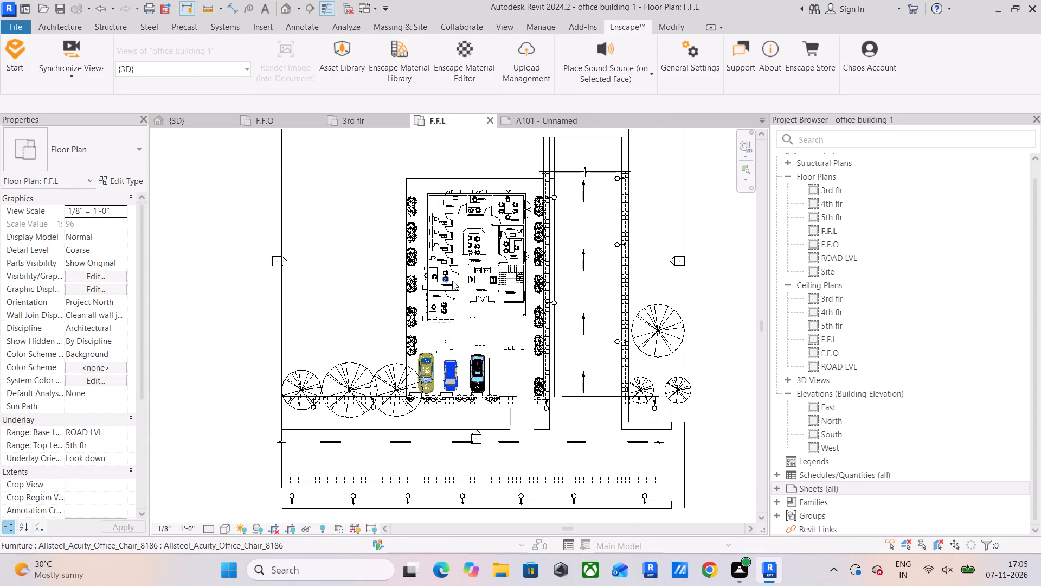
pyautogui.scroll(5, 453, 279)
pyautogui.moveTo(446, 287); pyautogui.dragTo(406, 330, button='middle')
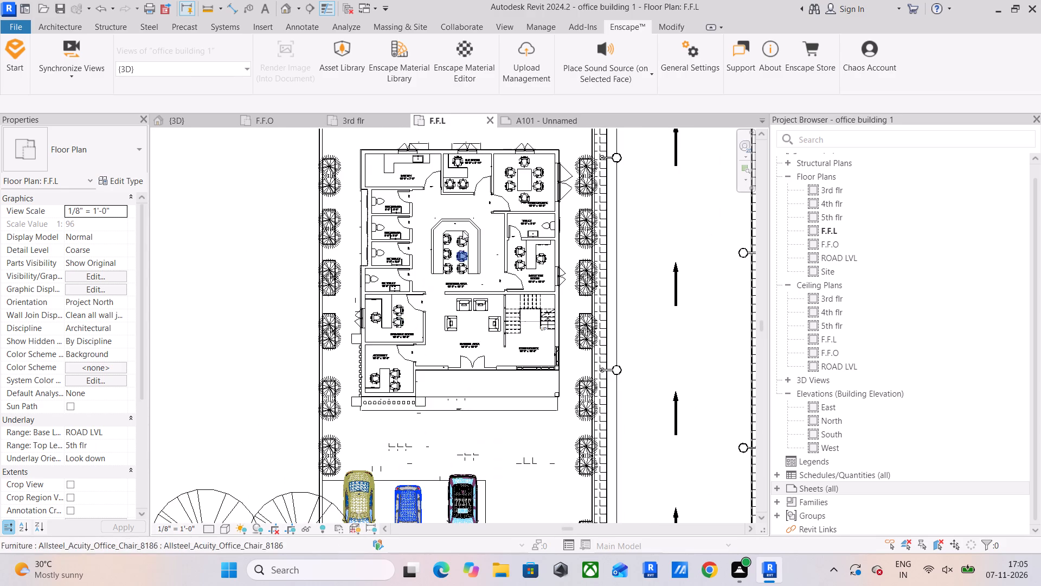
pyautogui.scroll(-4, 463, 226)
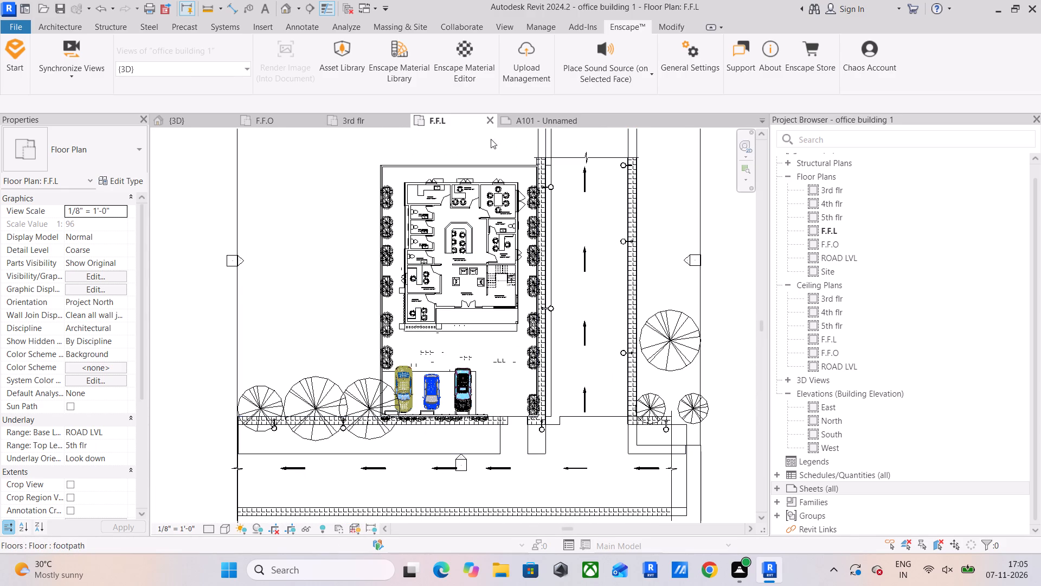
pyautogui.rightClick(824, 228)
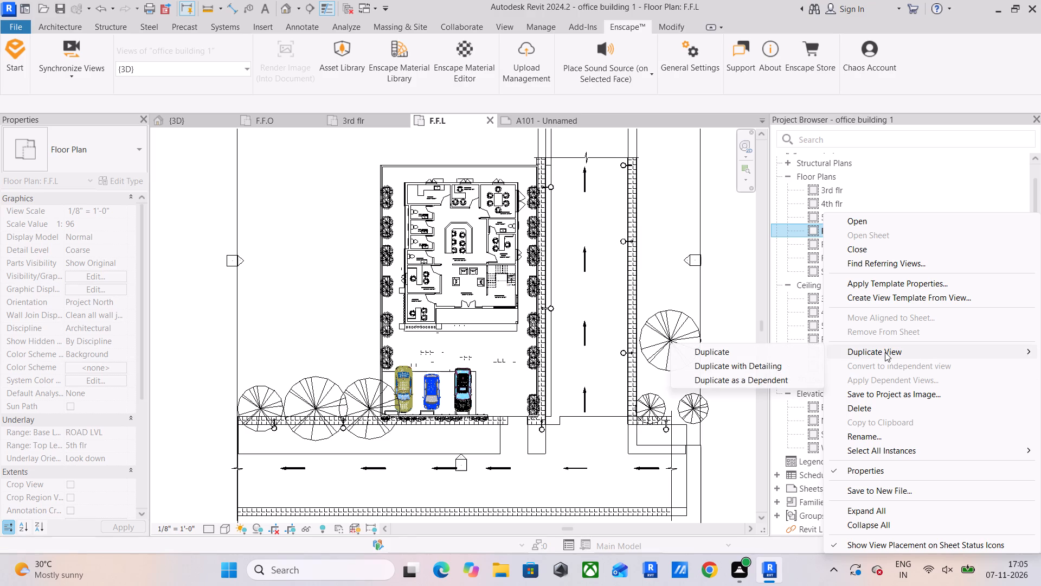
pyautogui.click(755, 362)
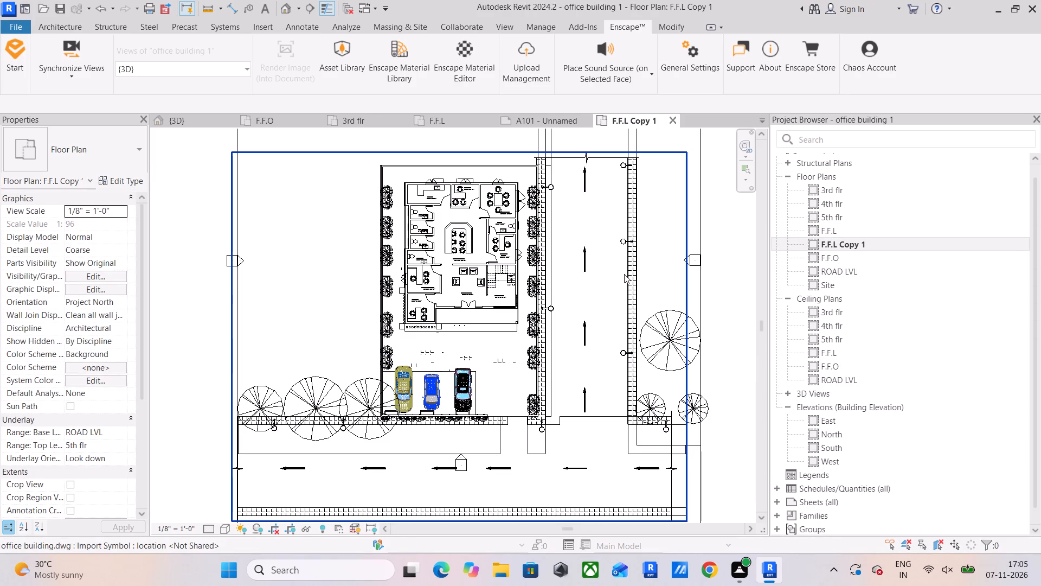
# In the duplicated F.F.L plan, delete the three trees along the front footpath beside the parking area.
pyautogui.moveTo(603, 340); pyautogui.dragTo(693, 276, button='middle')
pyautogui.scroll(4, 470, 349)
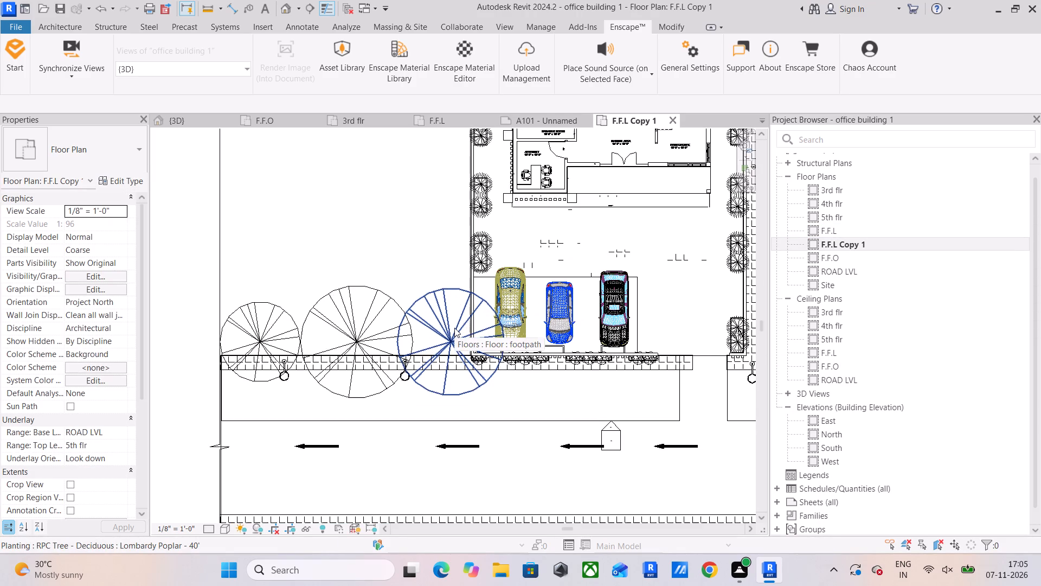
pyautogui.click(454, 328)
pyautogui.press('Delete')
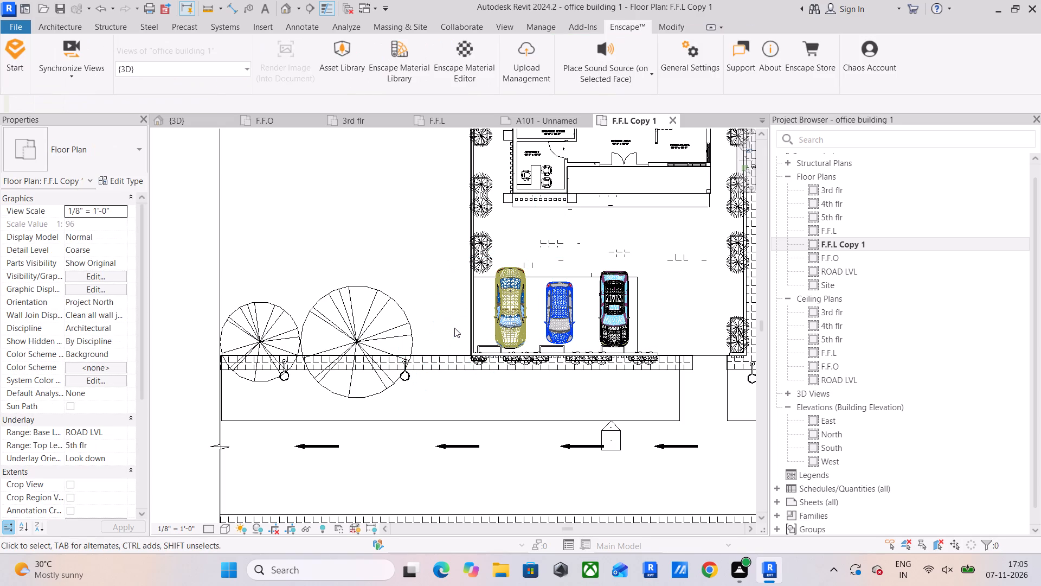
pyautogui.click(363, 326)
pyautogui.press('Delete')
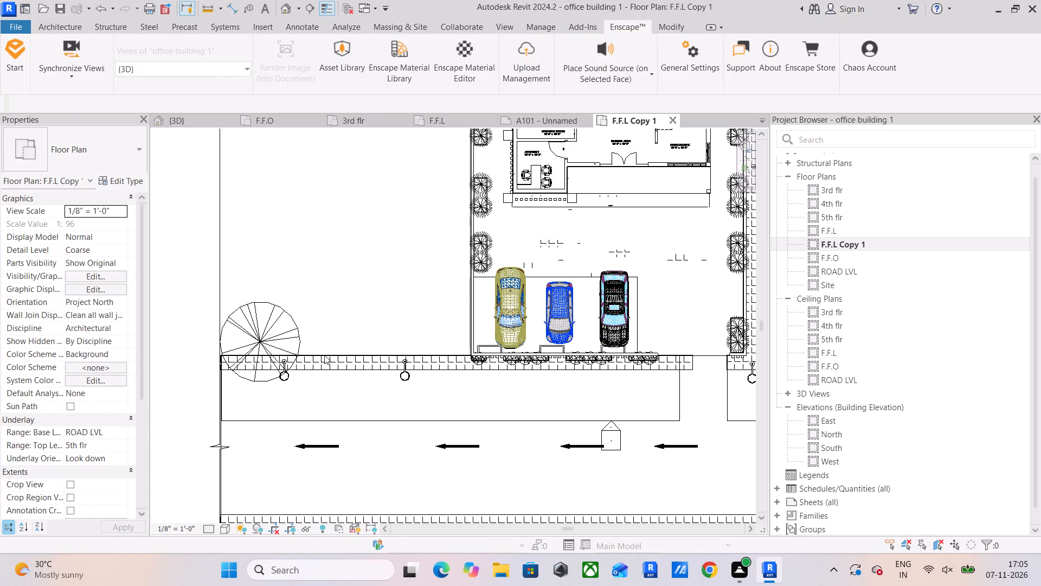
pyautogui.click(279, 345)
pyautogui.press('Delete')
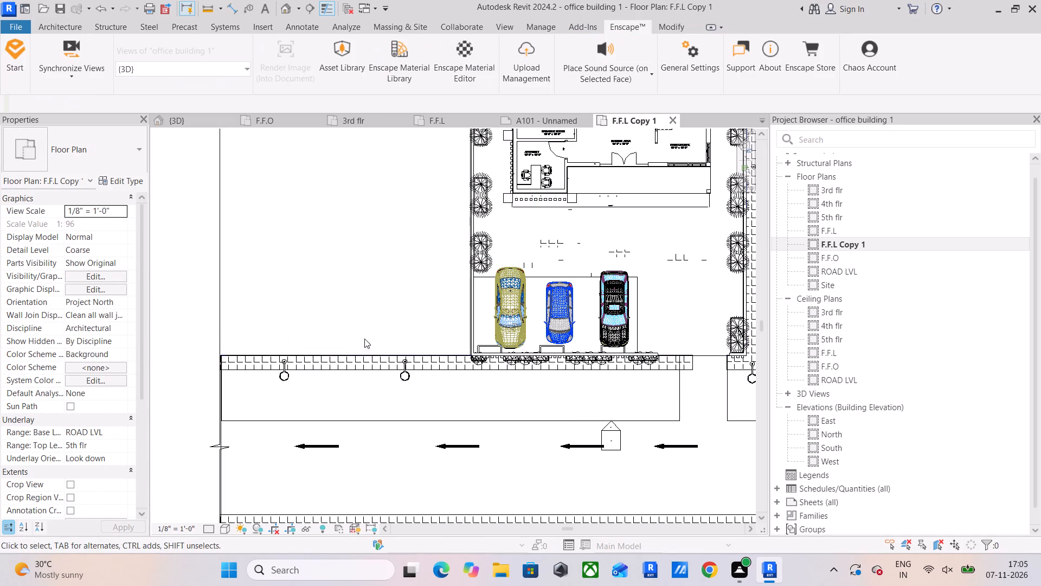
# Delete the three trees on the far side of the side road, near the road corner.
pyautogui.scroll(-1, 380, 333)
pyautogui.moveTo(488, 378); pyautogui.dragTo(241, 379, button='middle')
pyautogui.scroll(1, 560, 350)
pyautogui.click(631, 340)
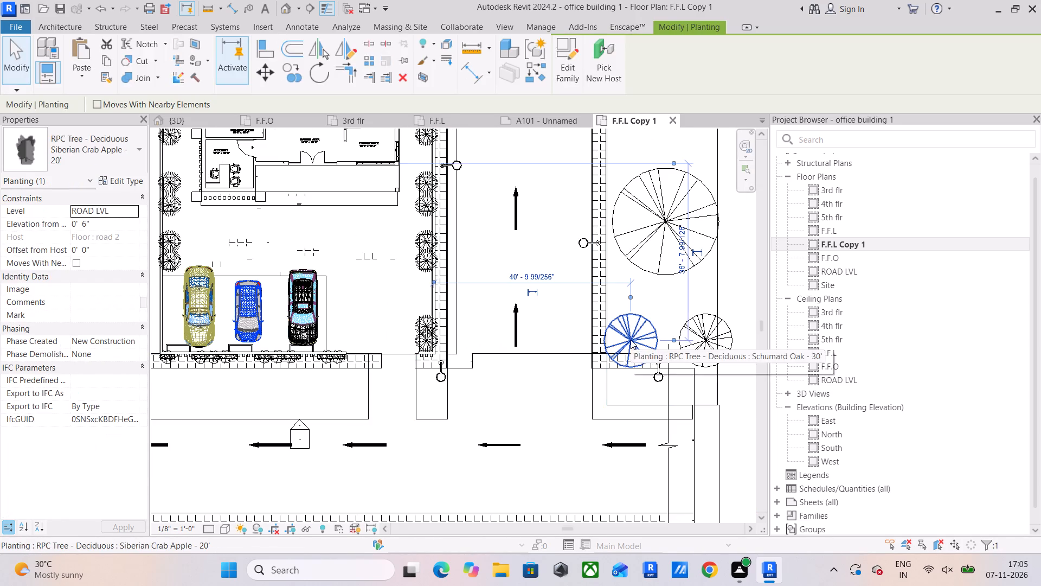
pyautogui.press('Delete')
pyautogui.click(642, 259)
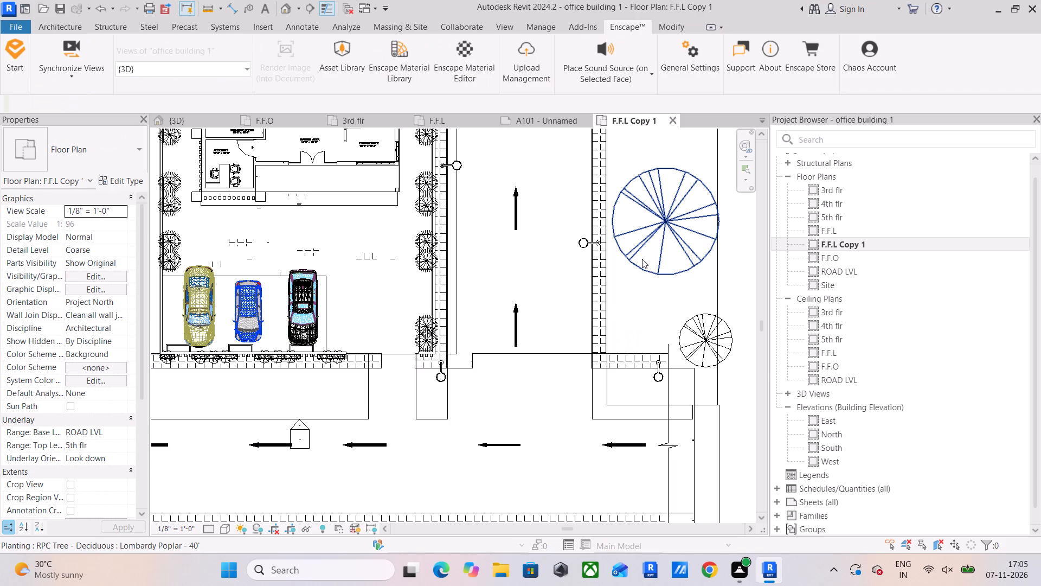
pyautogui.click(651, 243)
pyautogui.press('Delete')
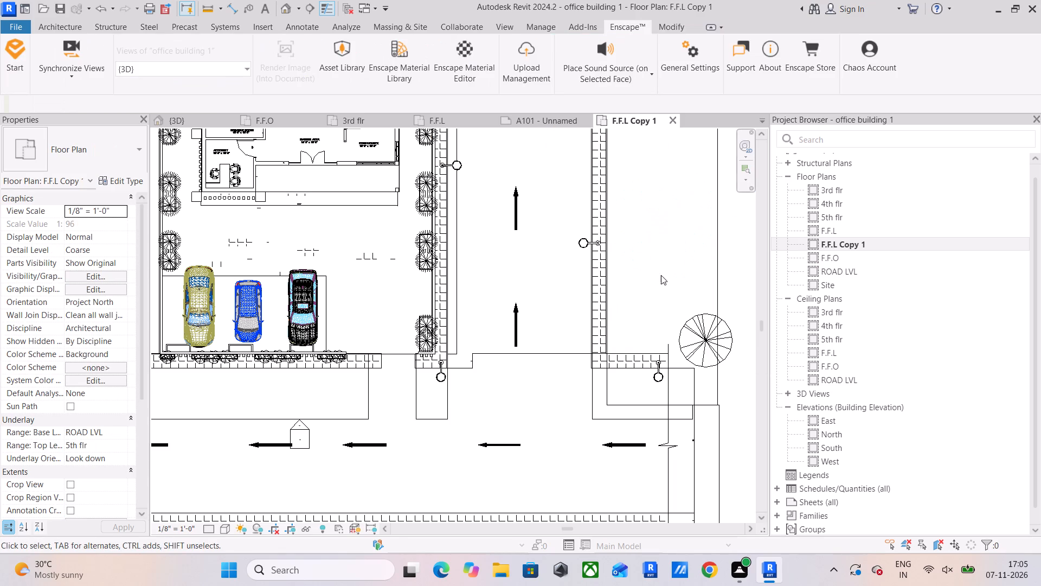
pyautogui.click(690, 343)
pyautogui.press('Delete')
# Examine the building, parking and road layout across the duplicated F.F.L plan.
pyautogui.scroll(-4, 651, 356)
pyautogui.moveTo(651, 356); pyautogui.dragTo(654, 347, button='middle')
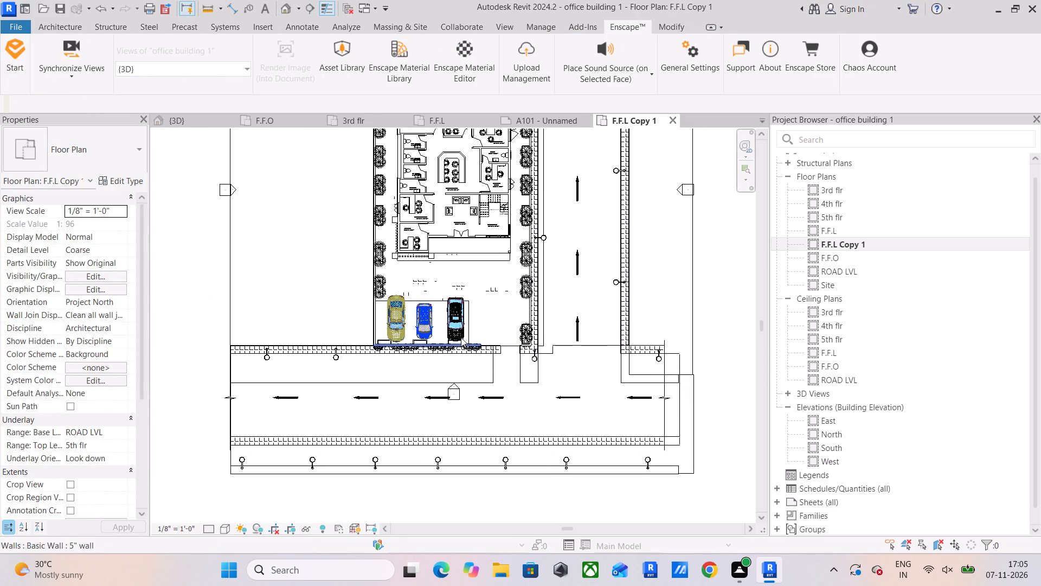
pyautogui.moveTo(470, 313); pyautogui.dragTo(468, 392, button='middle')
pyautogui.moveTo(468, 351); pyautogui.dragTo(485, 308, button='middle')
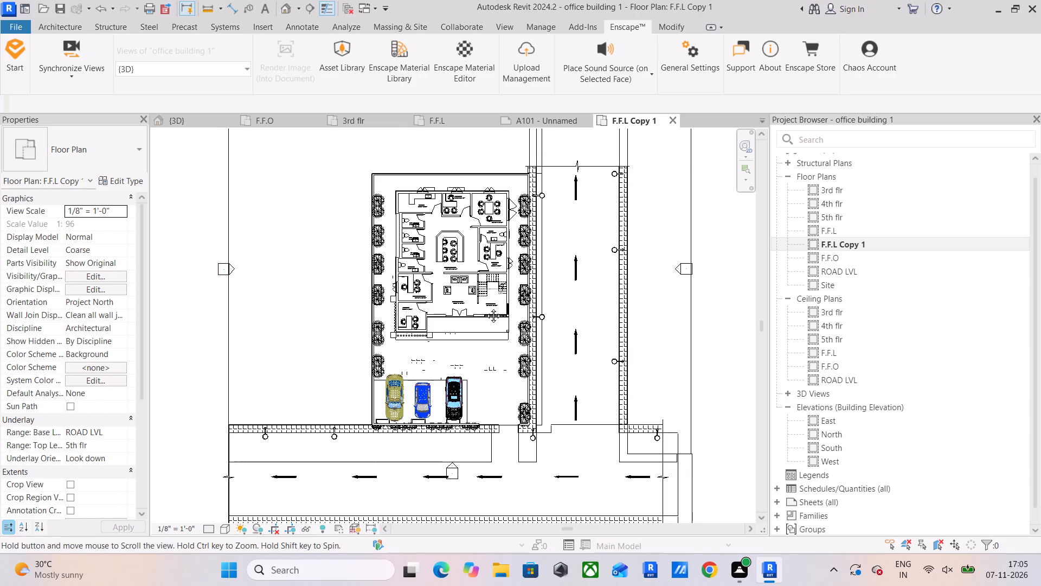
pyautogui.moveTo(485, 308); pyautogui.dragTo(494, 381, button='middle')
pyautogui.scroll(2, 486, 355)
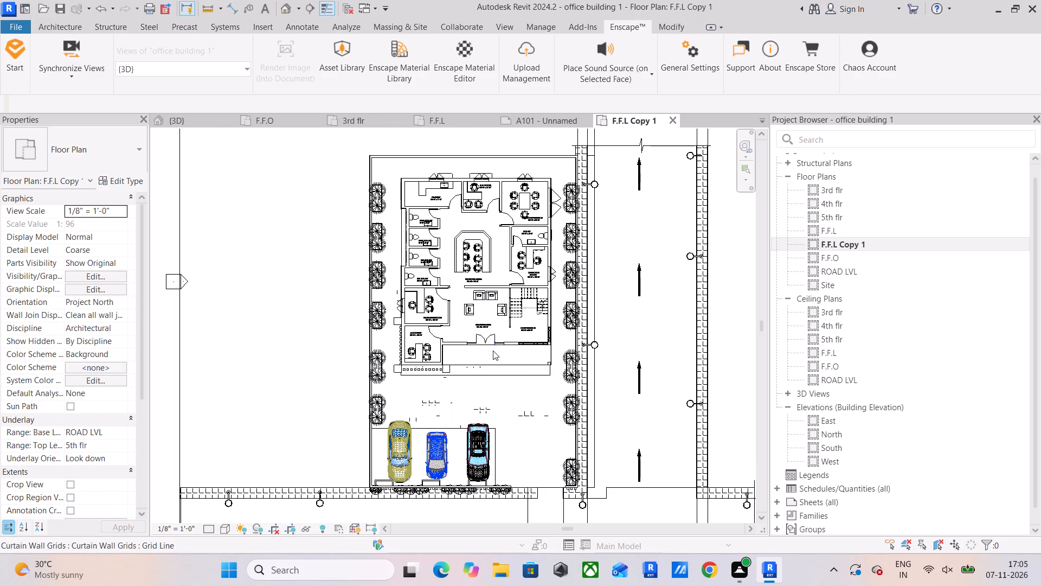
pyautogui.scroll(-3, 493, 351)
pyautogui.middleClick(400, 362)
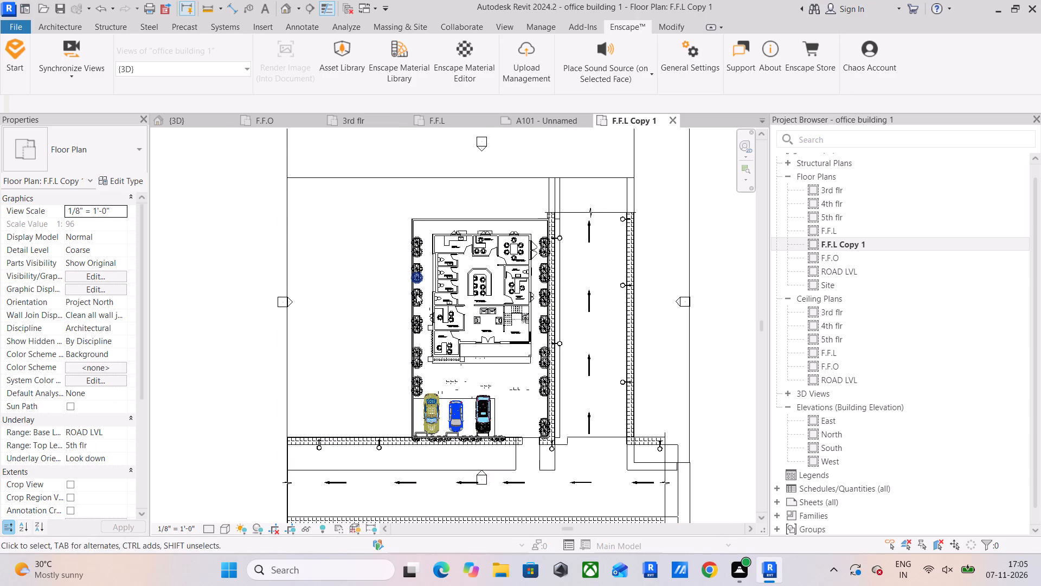
pyautogui.moveTo(420, 292); pyautogui.dragTo(436, 245, button='middle')
pyautogui.moveTo(452, 246); pyautogui.dragTo(403, 264, button='middle')
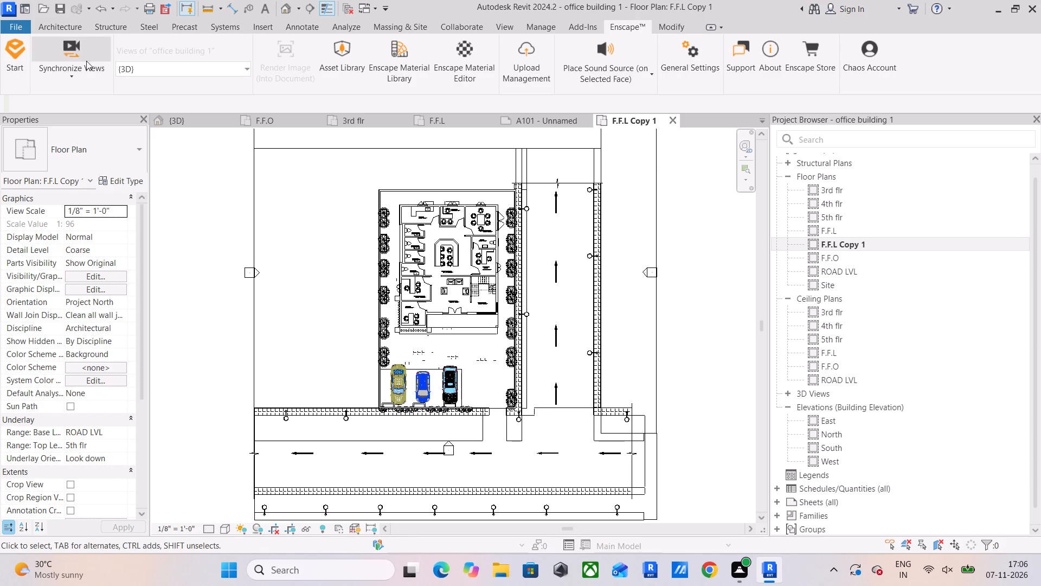
# Create a Rentable area plan for level F.F.L, declining automatic area boundary lines on the external walls.
pyautogui.click(72, 31)
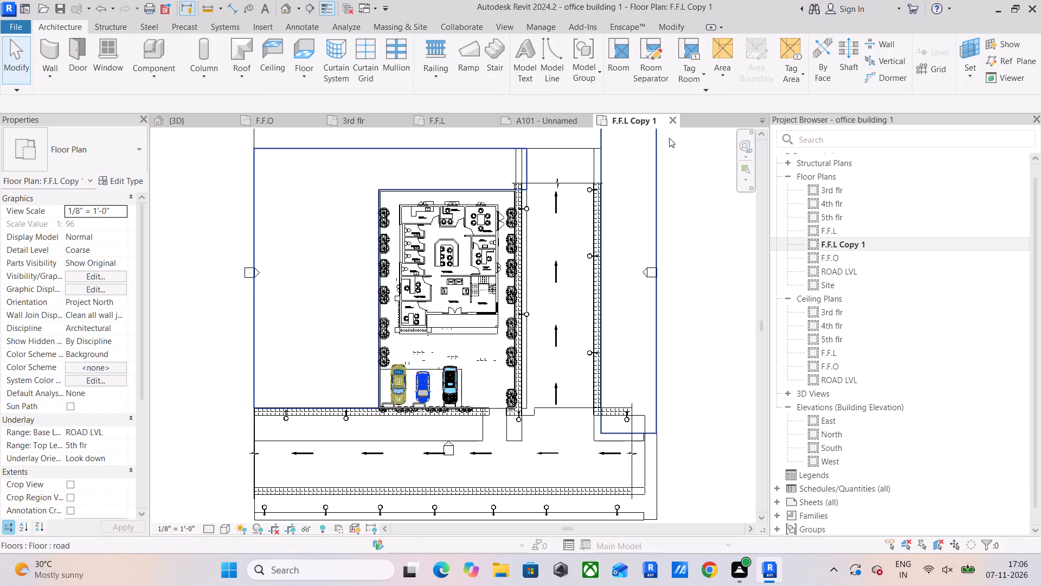
pyautogui.click(725, 70)
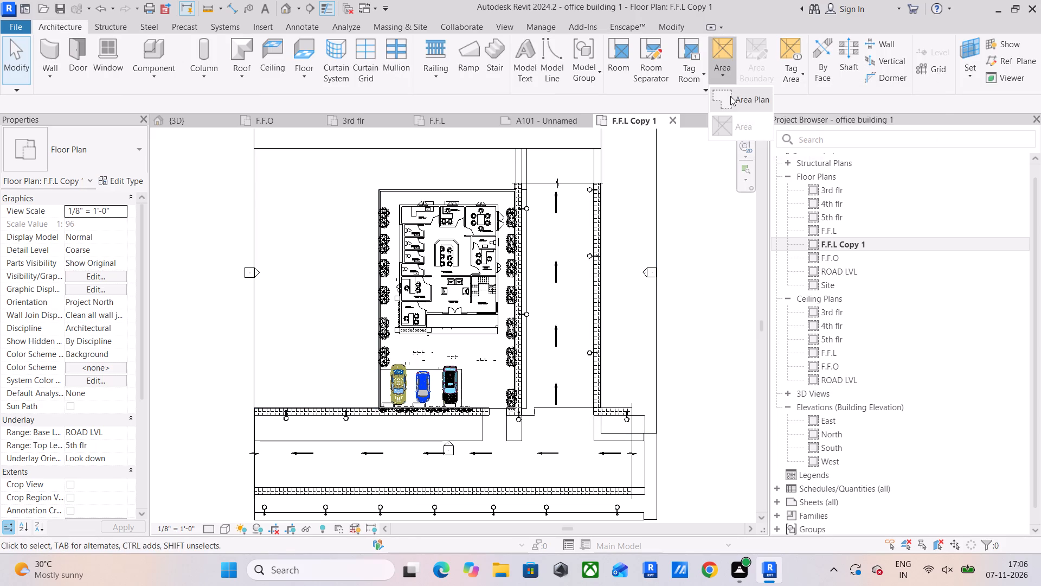
pyautogui.click(730, 96)
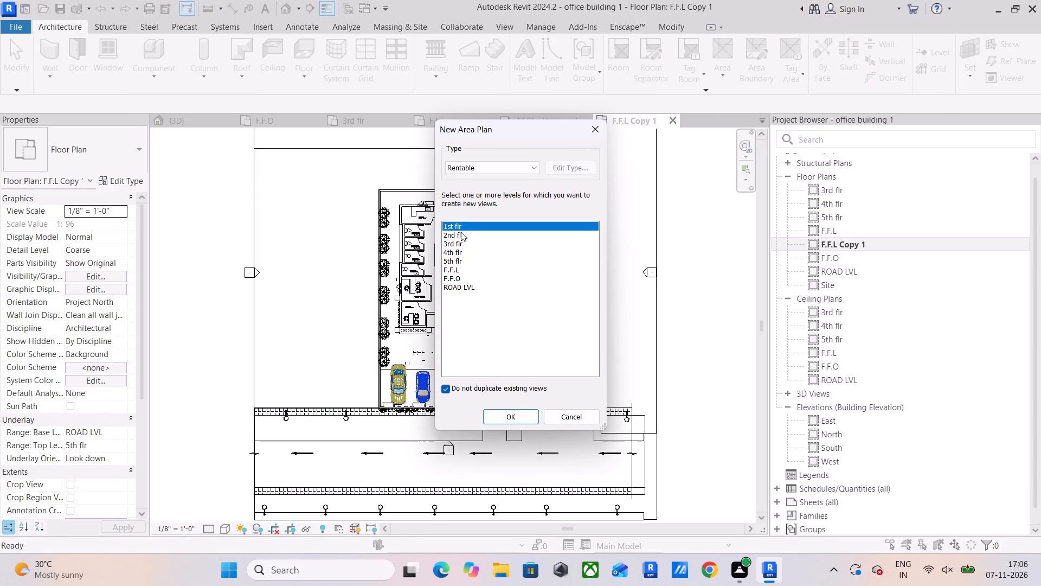
pyautogui.click(451, 270)
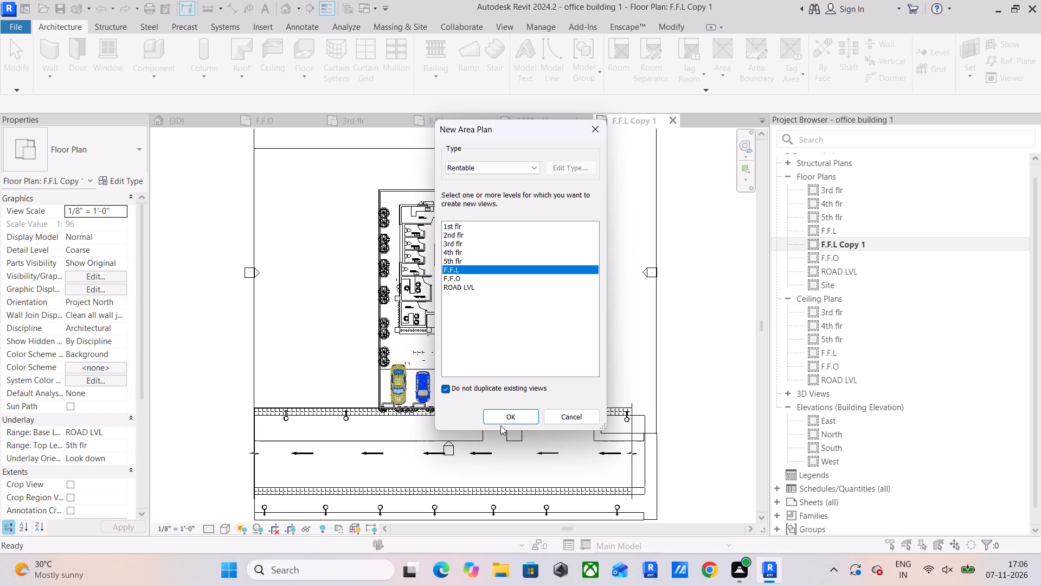
pyautogui.click(500, 425)
pyautogui.click(506, 419)
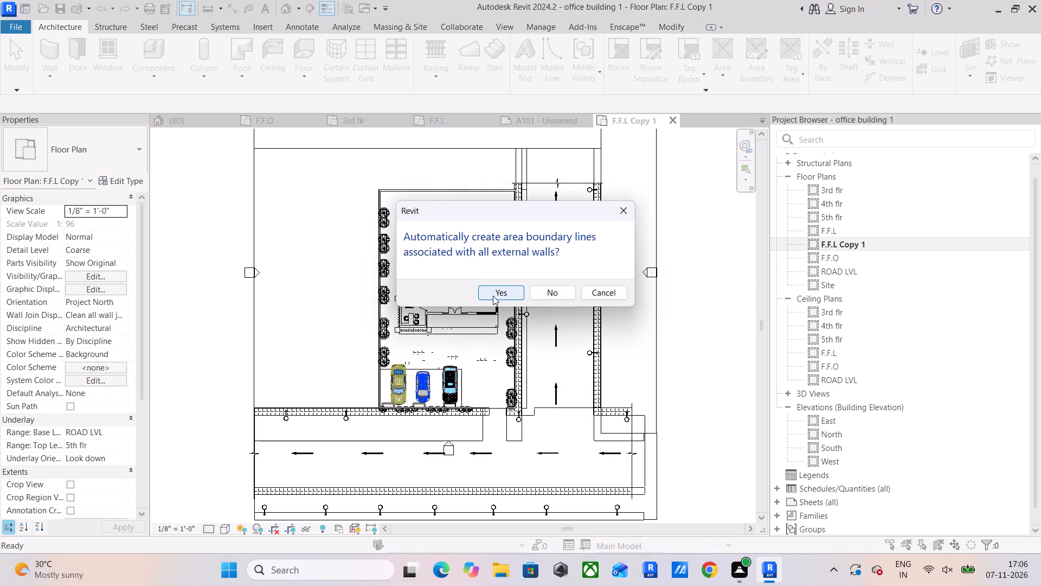
pyautogui.click(559, 295)
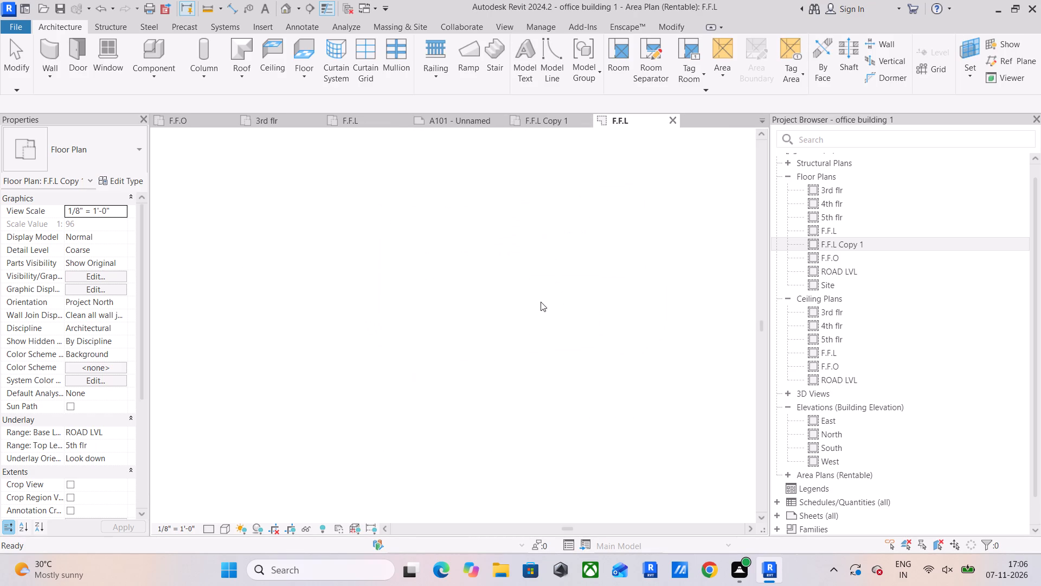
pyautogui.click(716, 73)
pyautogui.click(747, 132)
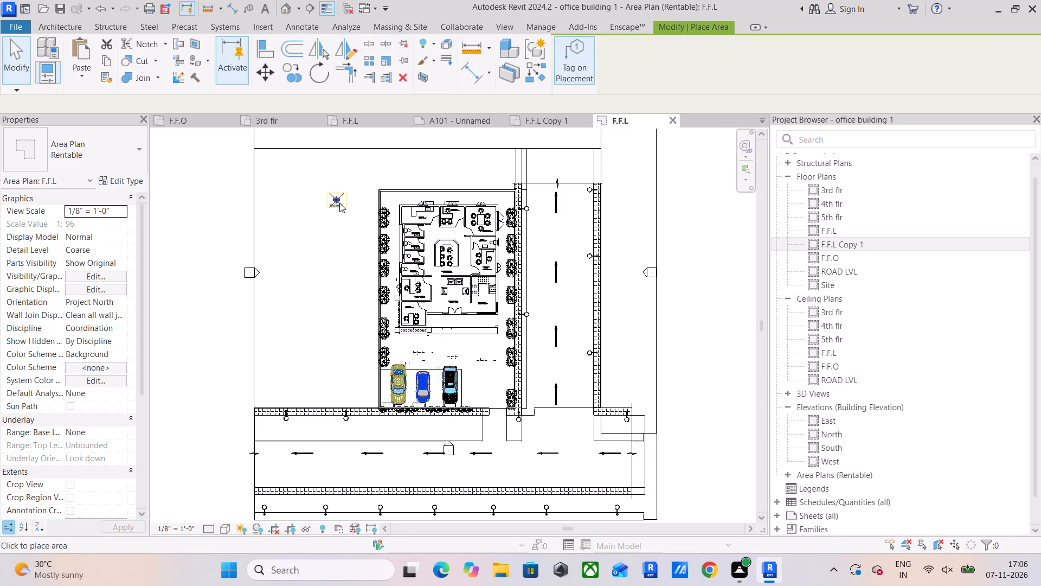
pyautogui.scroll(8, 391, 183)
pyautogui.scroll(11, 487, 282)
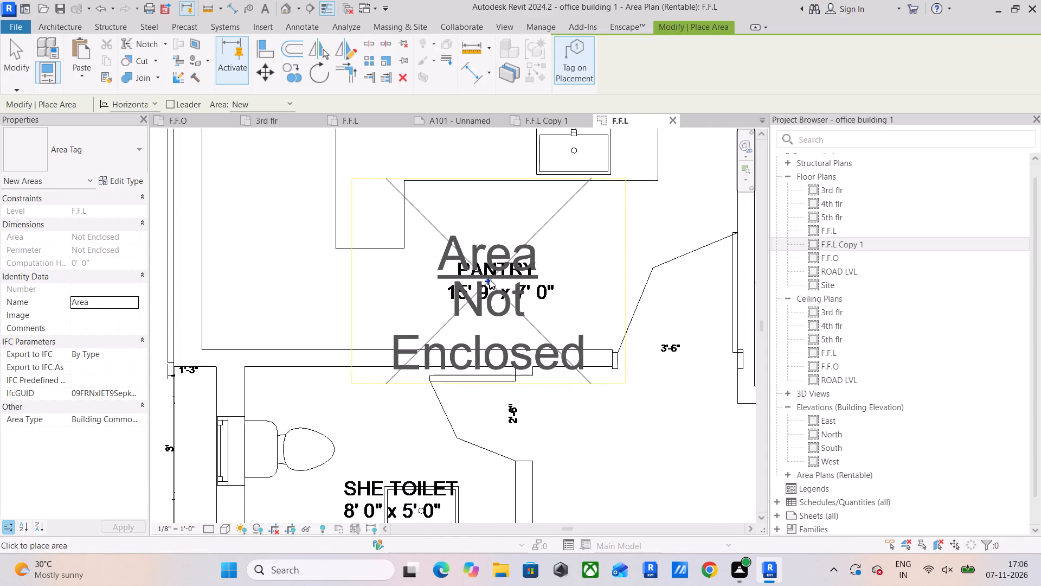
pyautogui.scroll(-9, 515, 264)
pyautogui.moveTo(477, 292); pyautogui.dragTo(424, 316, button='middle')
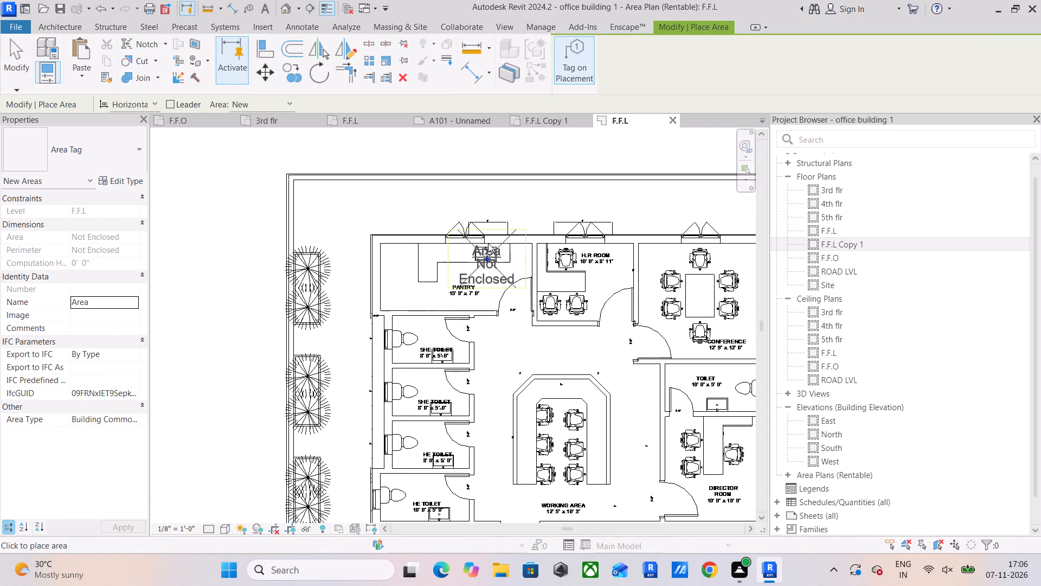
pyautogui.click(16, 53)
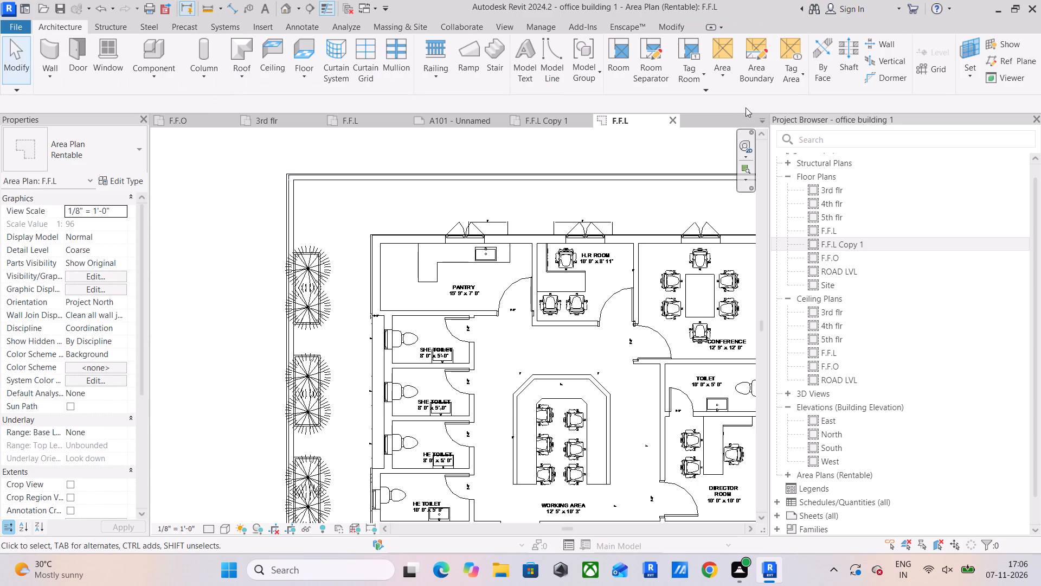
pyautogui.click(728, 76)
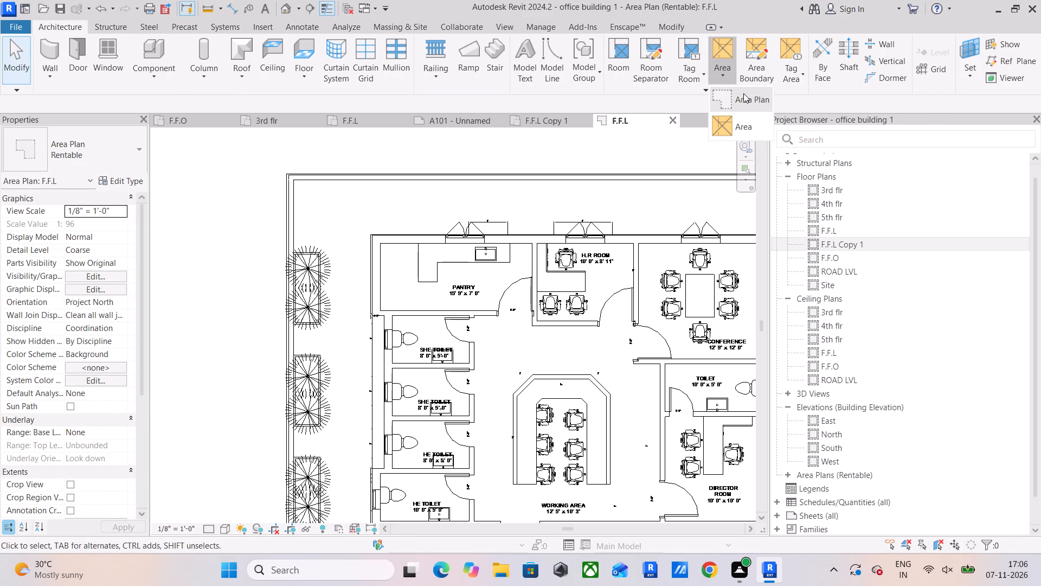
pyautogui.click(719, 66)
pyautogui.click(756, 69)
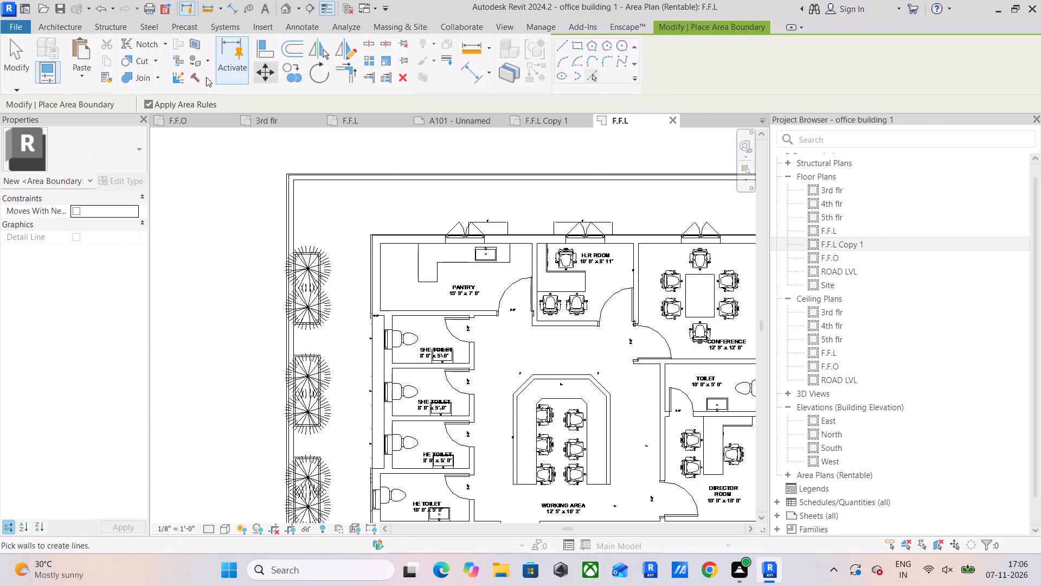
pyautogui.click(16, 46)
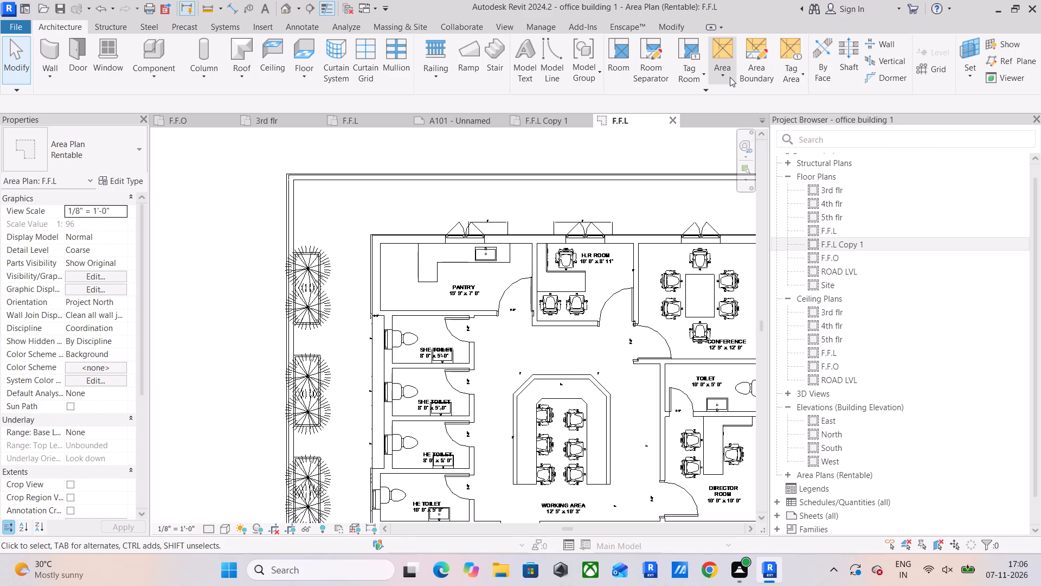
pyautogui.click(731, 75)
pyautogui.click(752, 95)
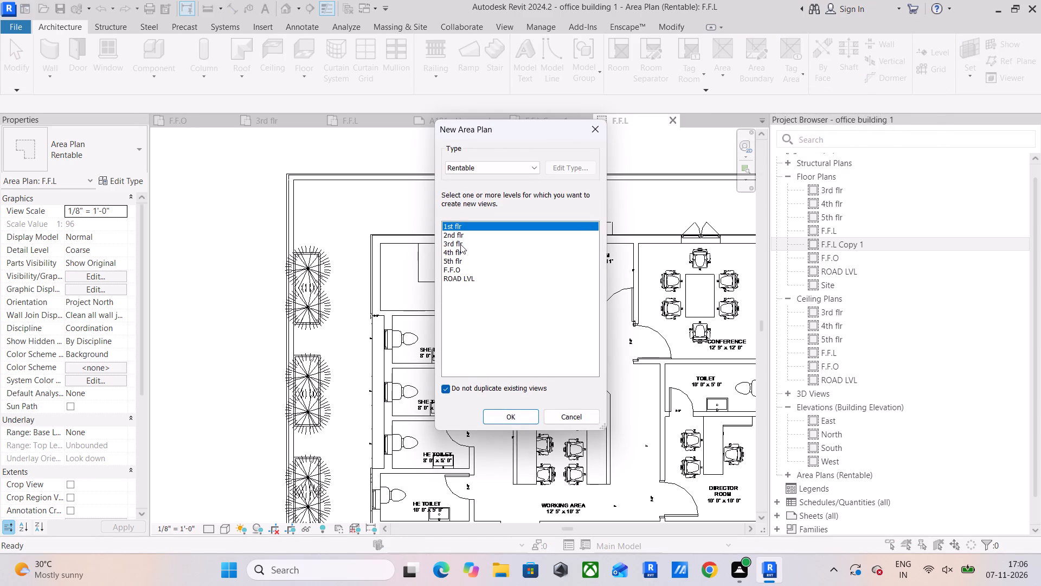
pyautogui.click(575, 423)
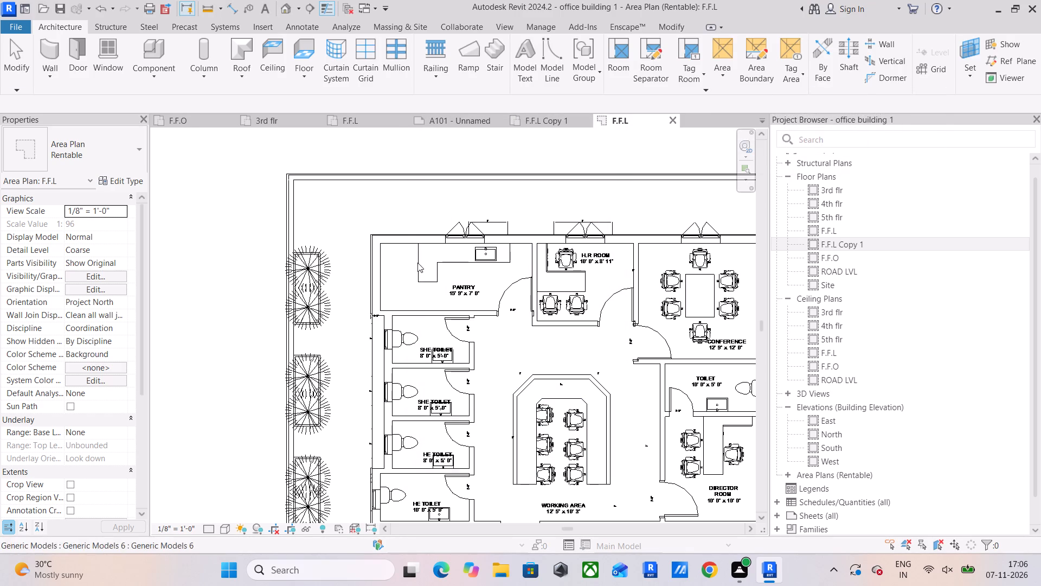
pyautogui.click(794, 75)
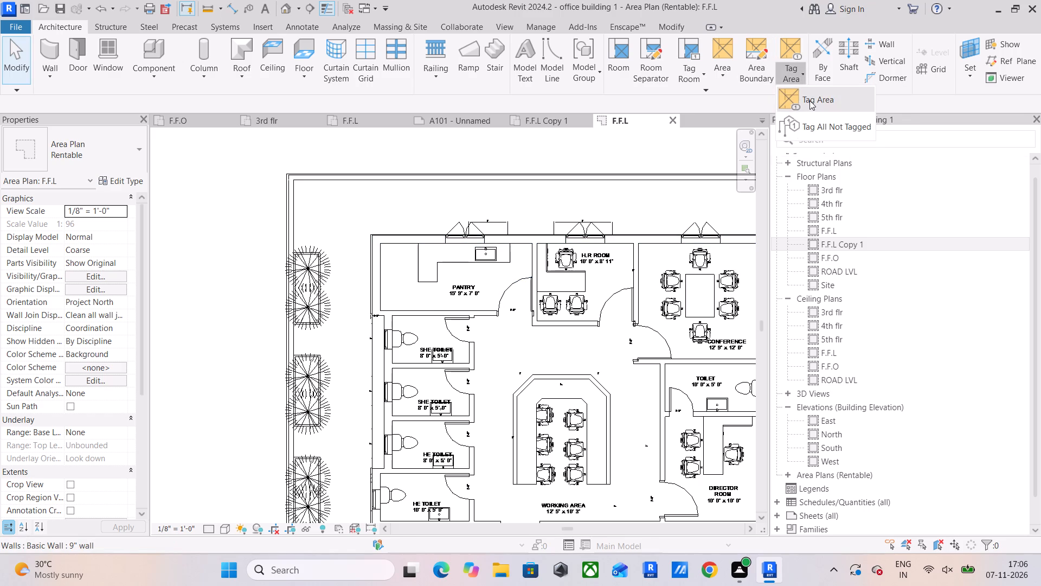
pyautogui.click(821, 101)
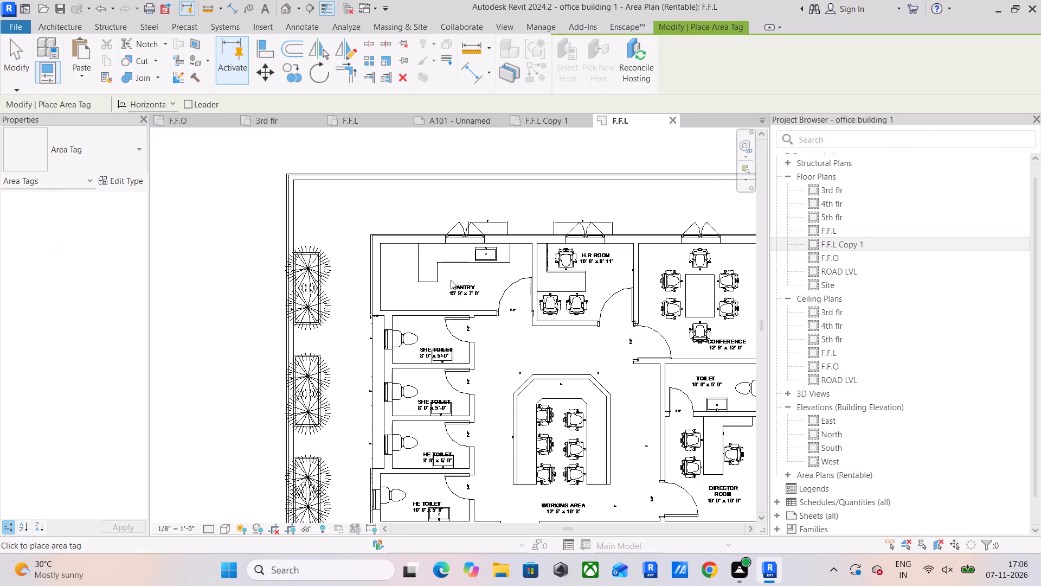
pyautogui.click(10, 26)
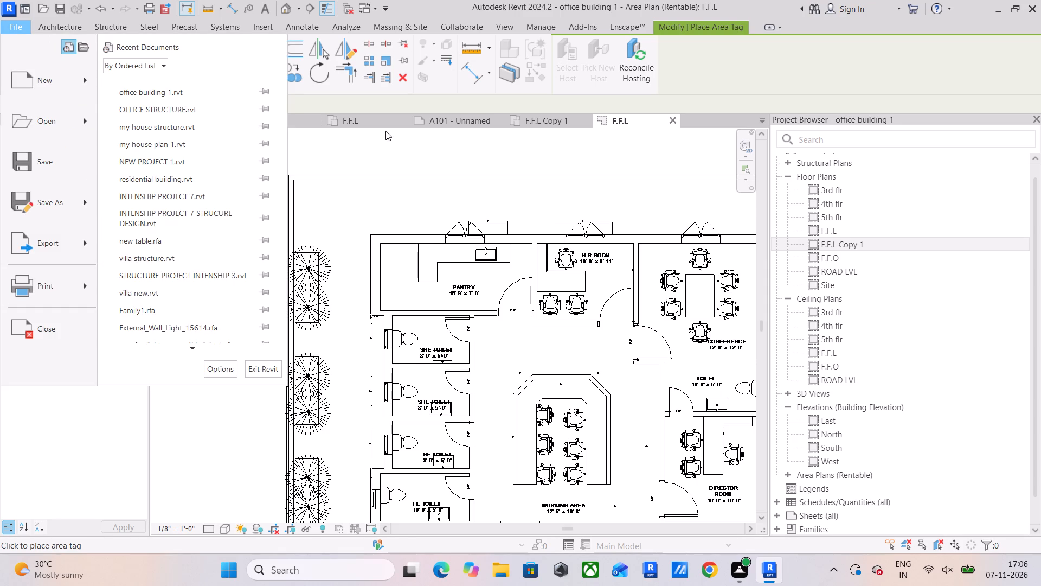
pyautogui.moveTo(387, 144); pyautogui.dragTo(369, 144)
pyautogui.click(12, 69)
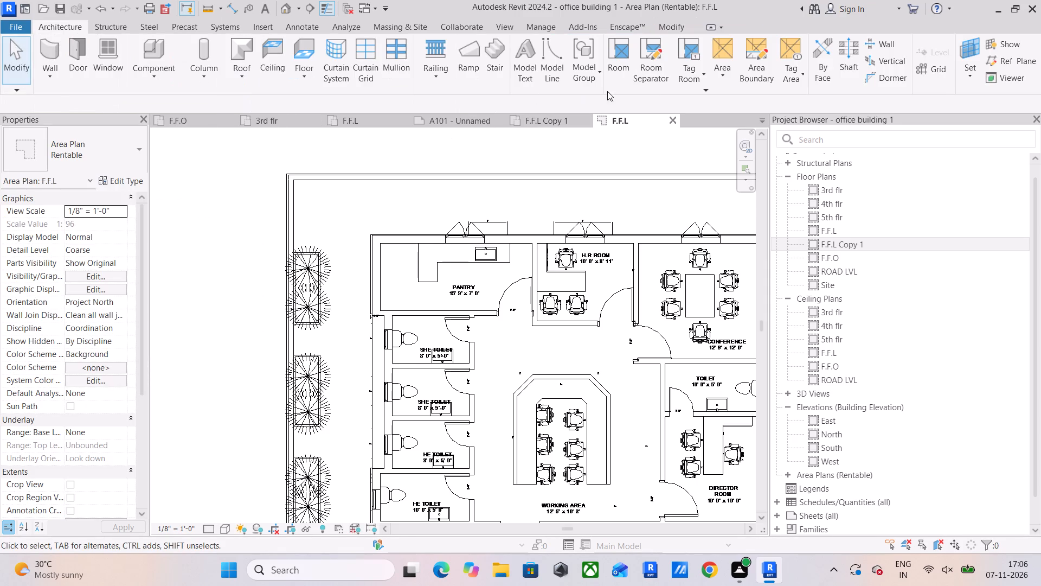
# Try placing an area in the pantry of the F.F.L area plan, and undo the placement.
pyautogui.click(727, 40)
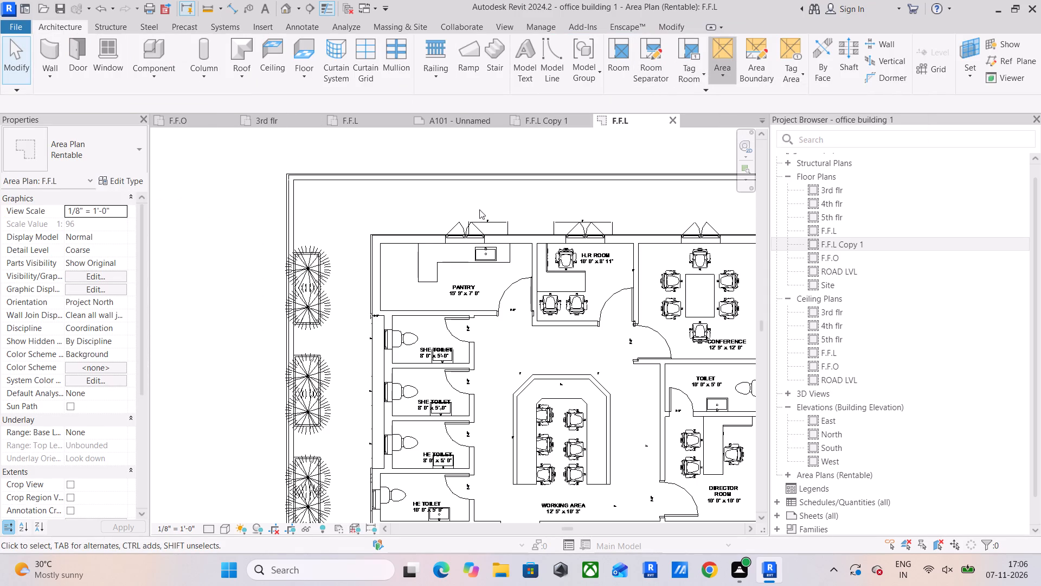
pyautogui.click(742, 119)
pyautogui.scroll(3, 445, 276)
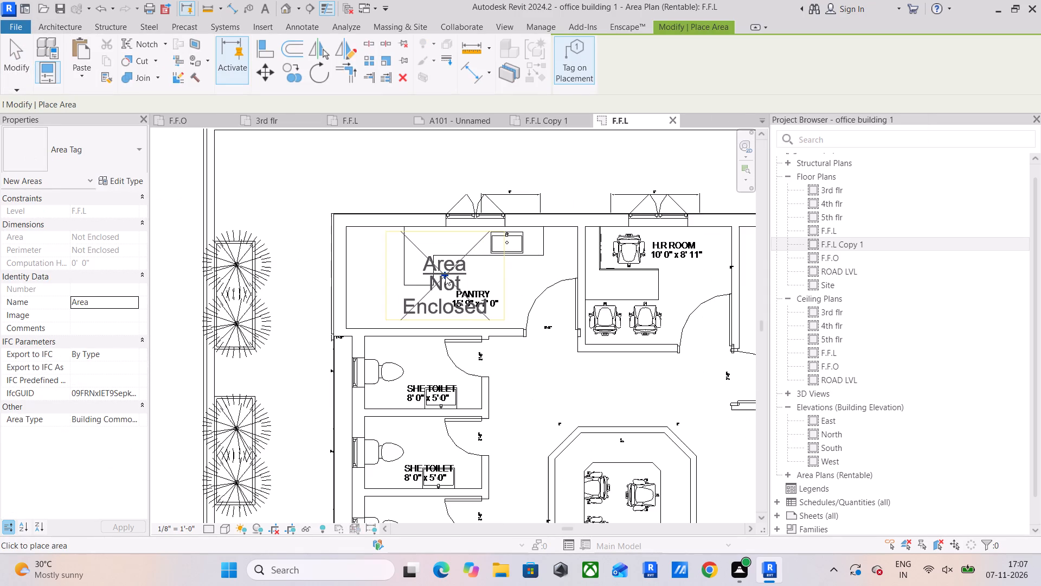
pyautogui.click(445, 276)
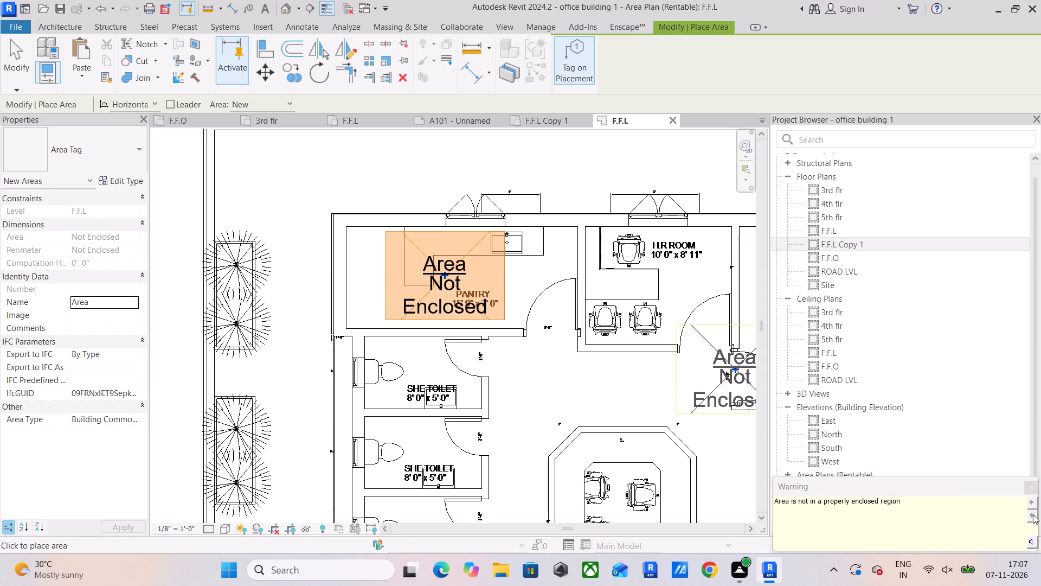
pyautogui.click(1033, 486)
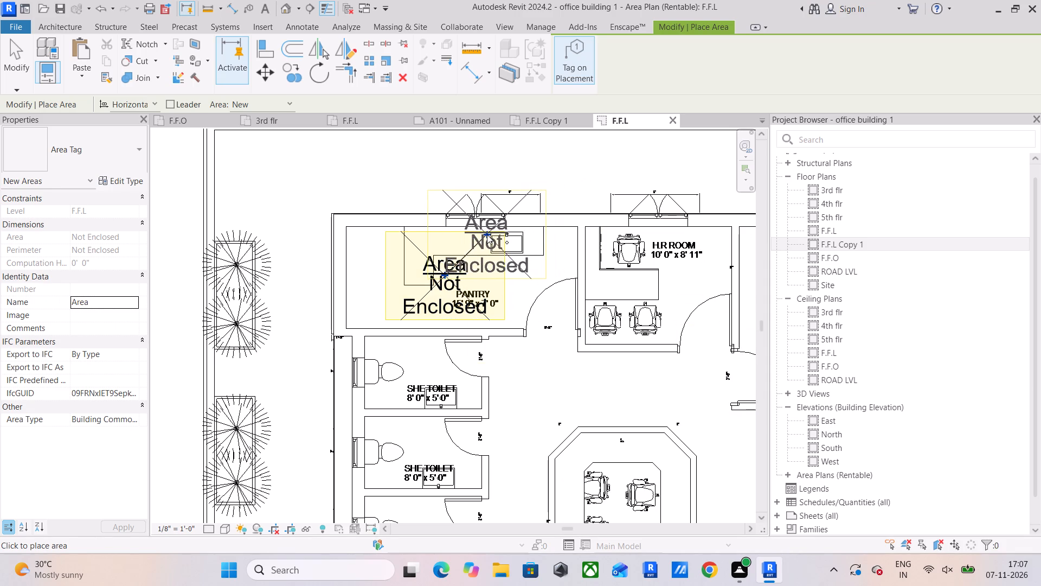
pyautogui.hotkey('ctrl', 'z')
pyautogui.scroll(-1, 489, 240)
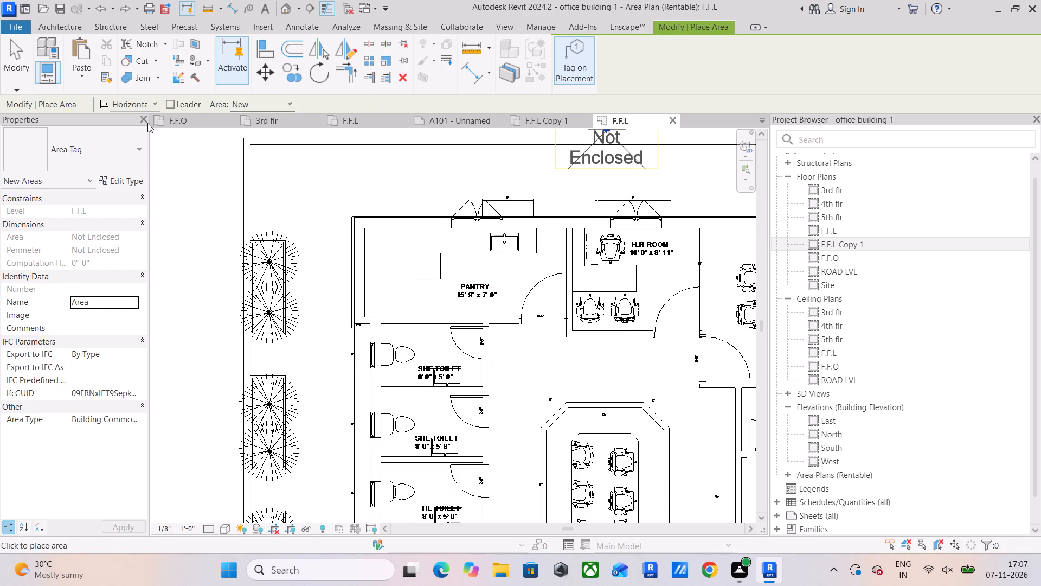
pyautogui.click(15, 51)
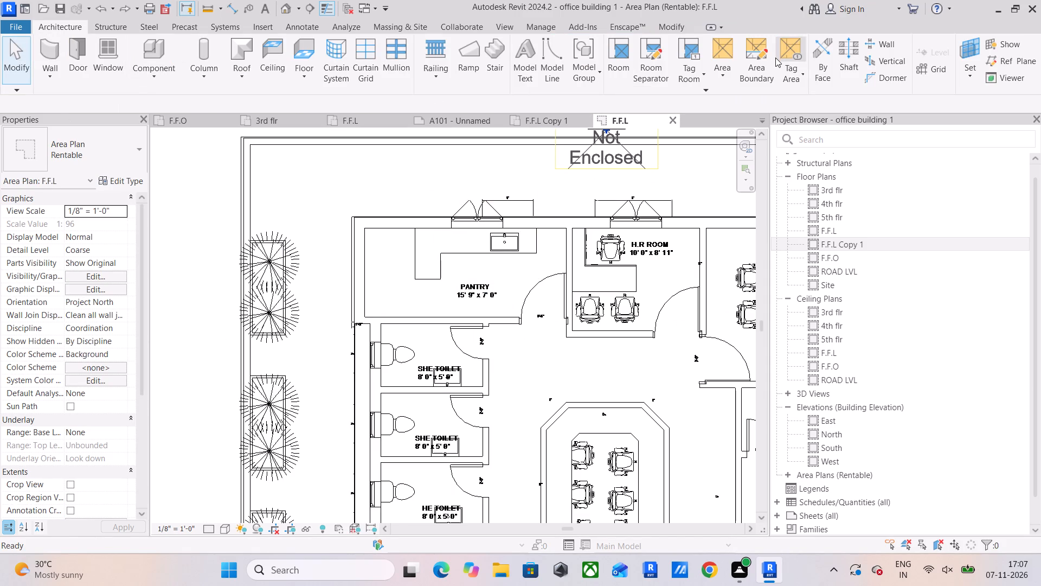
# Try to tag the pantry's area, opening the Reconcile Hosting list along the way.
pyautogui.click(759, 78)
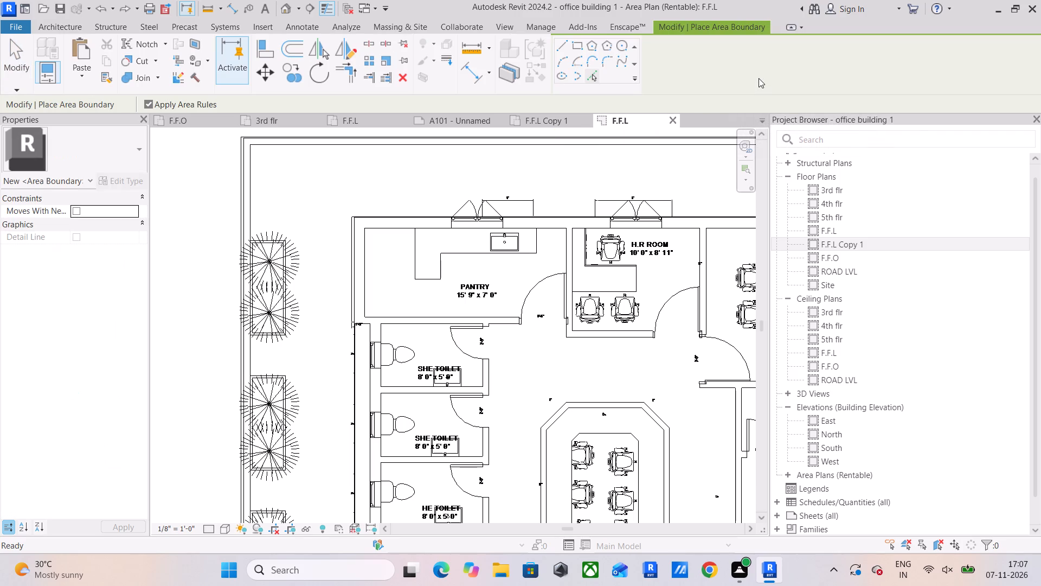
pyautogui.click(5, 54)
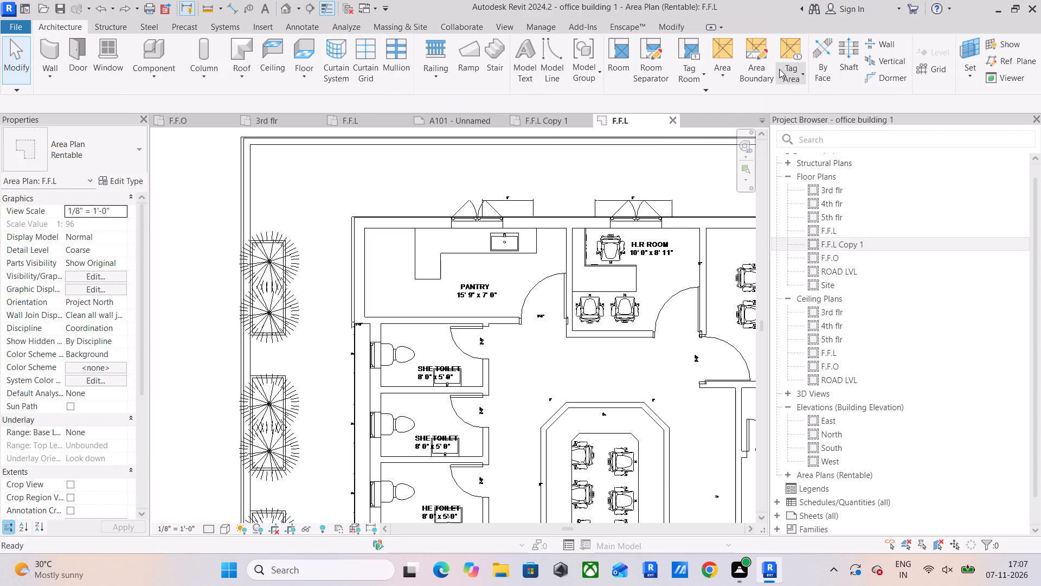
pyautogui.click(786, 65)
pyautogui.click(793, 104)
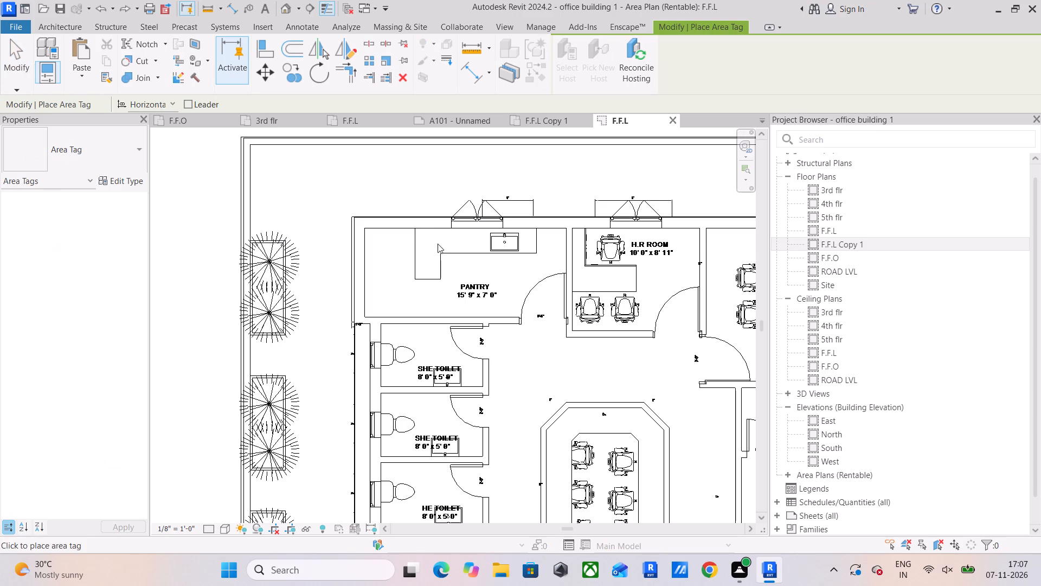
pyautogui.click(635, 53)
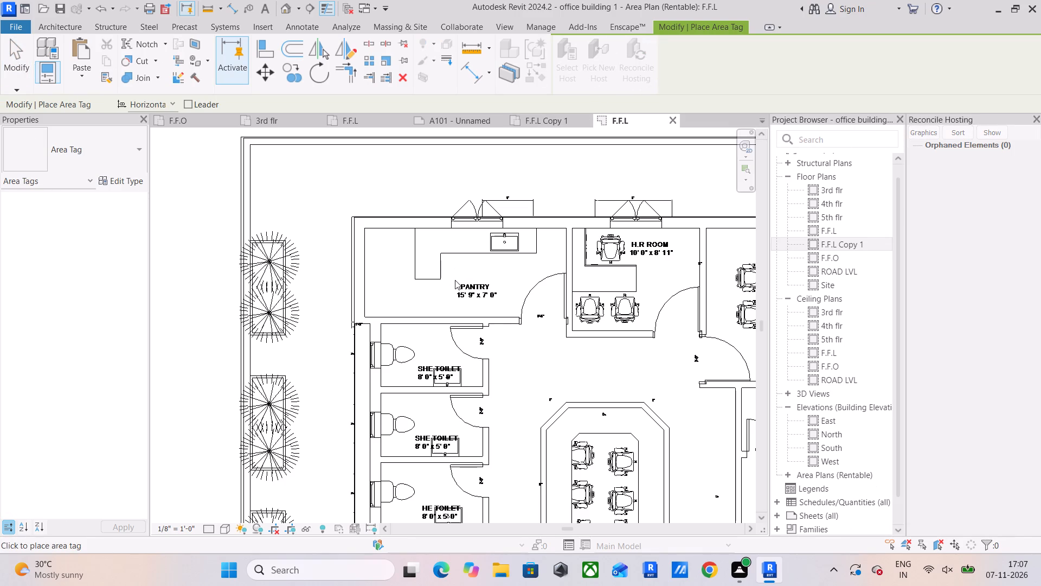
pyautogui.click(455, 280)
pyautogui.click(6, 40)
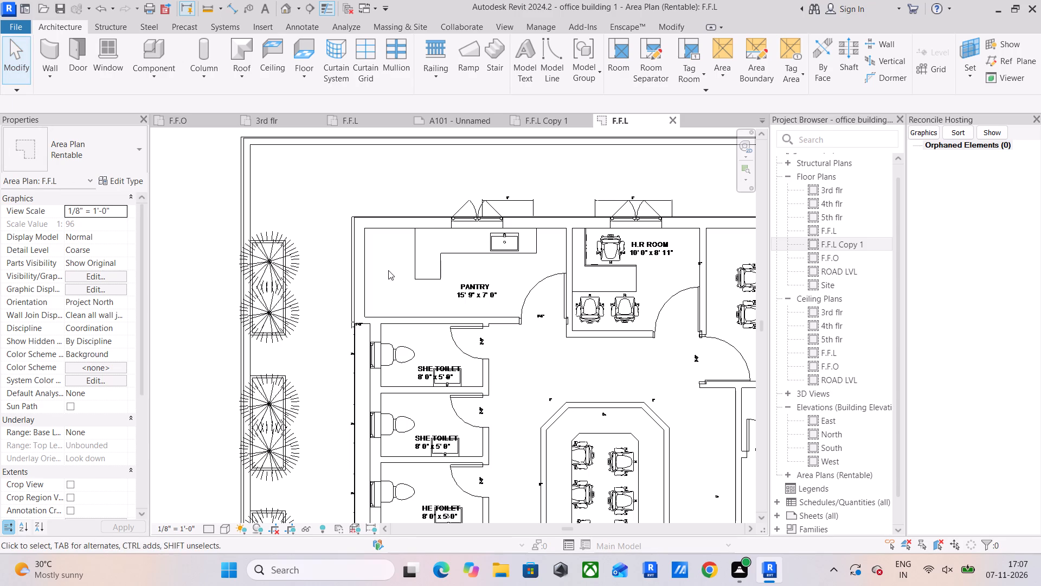
# Examine the pantry, toilets and neighbouring rooms in the Rentable area plan F.F.L, reopening that view from the project's view list.
pyautogui.scroll(-3, 468, 240)
pyautogui.moveTo(423, 247); pyautogui.dragTo(376, 247, button='middle')
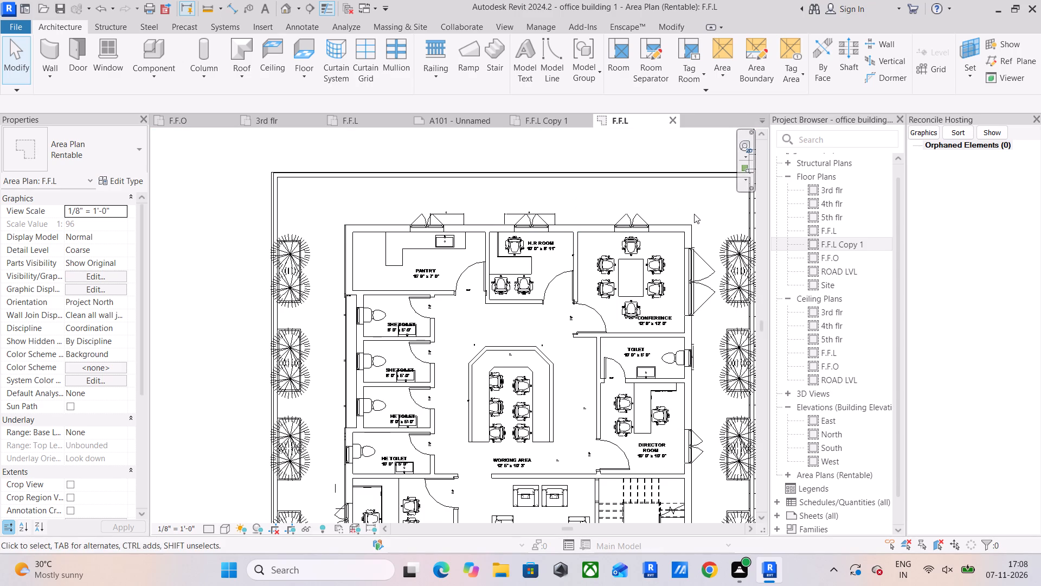
pyautogui.scroll(-1, 697, 215)
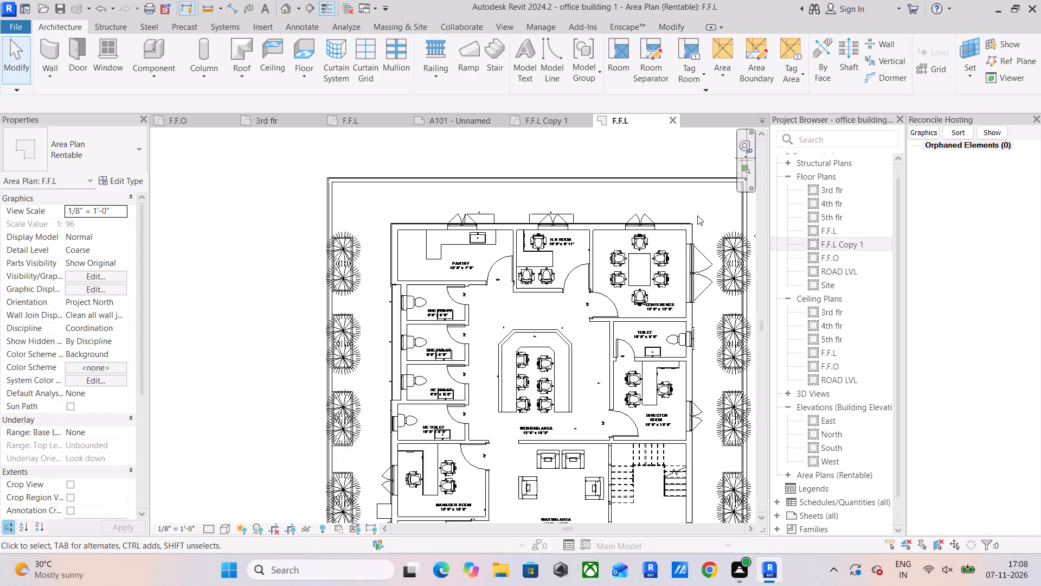
pyautogui.scroll(-1, 698, 215)
pyautogui.scroll(1, 699, 215)
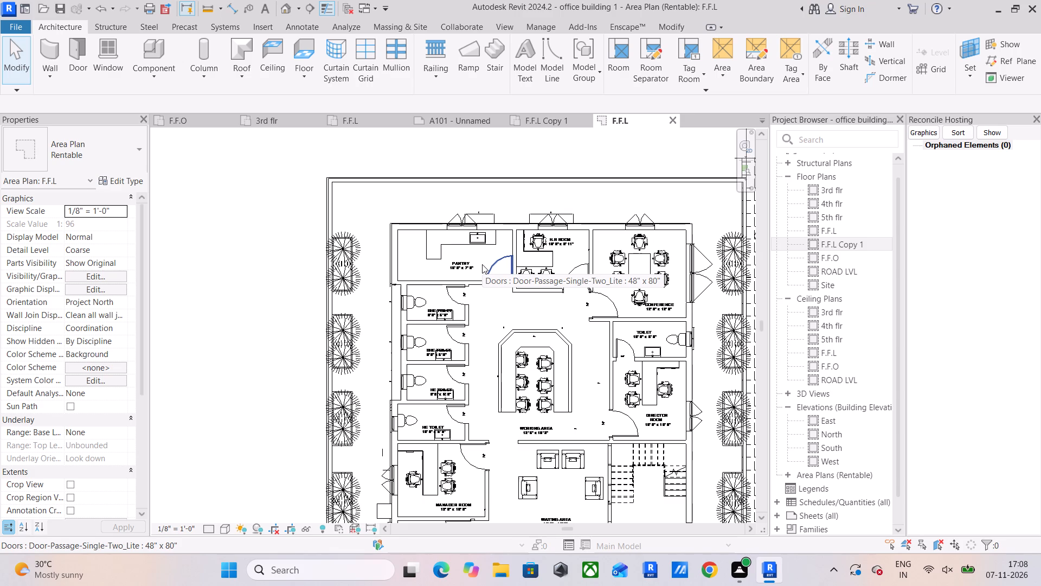
pyautogui.scroll(4, 449, 263)
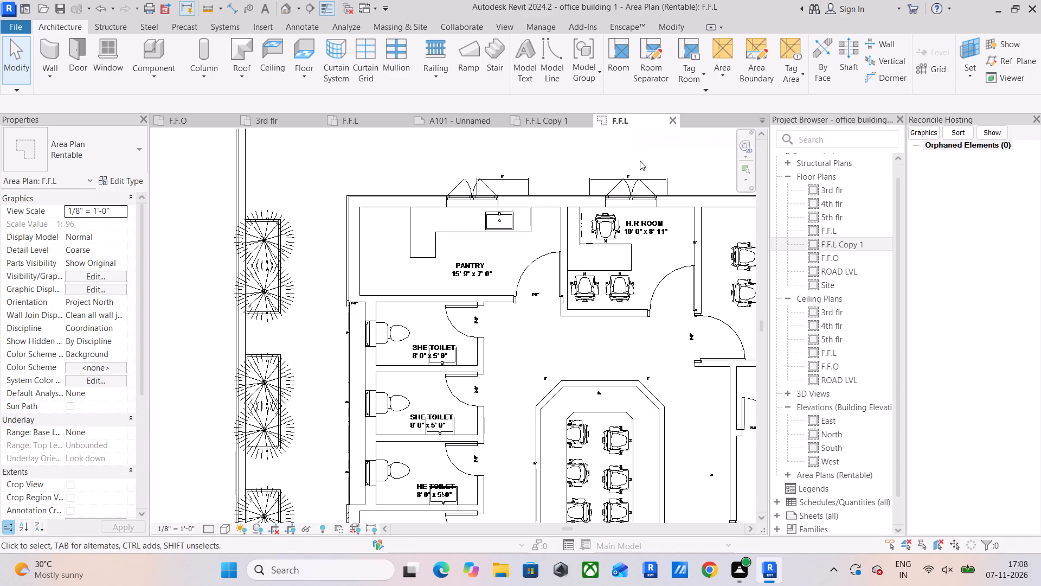
pyautogui.scroll(5, 352, 217)
pyautogui.moveTo(462, 232); pyautogui.dragTo(365, 189, button='middle')
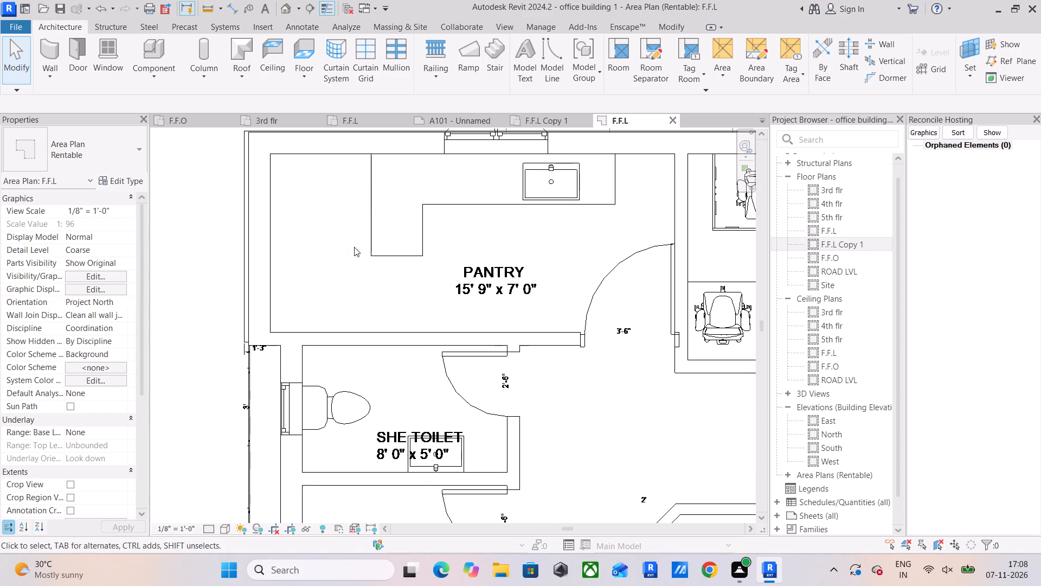
pyautogui.scroll(6, 319, 309)
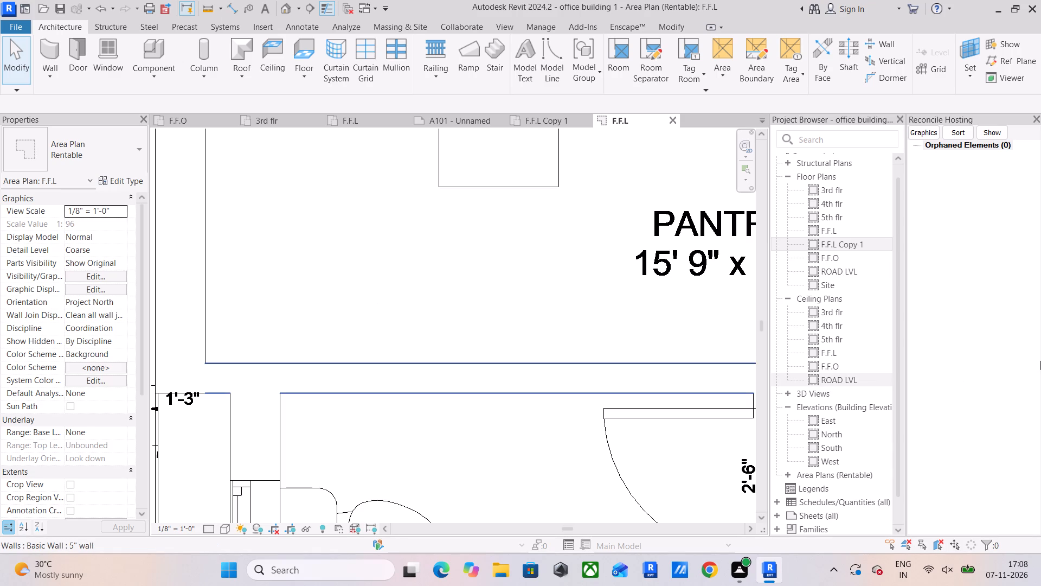
pyautogui.click(792, 470)
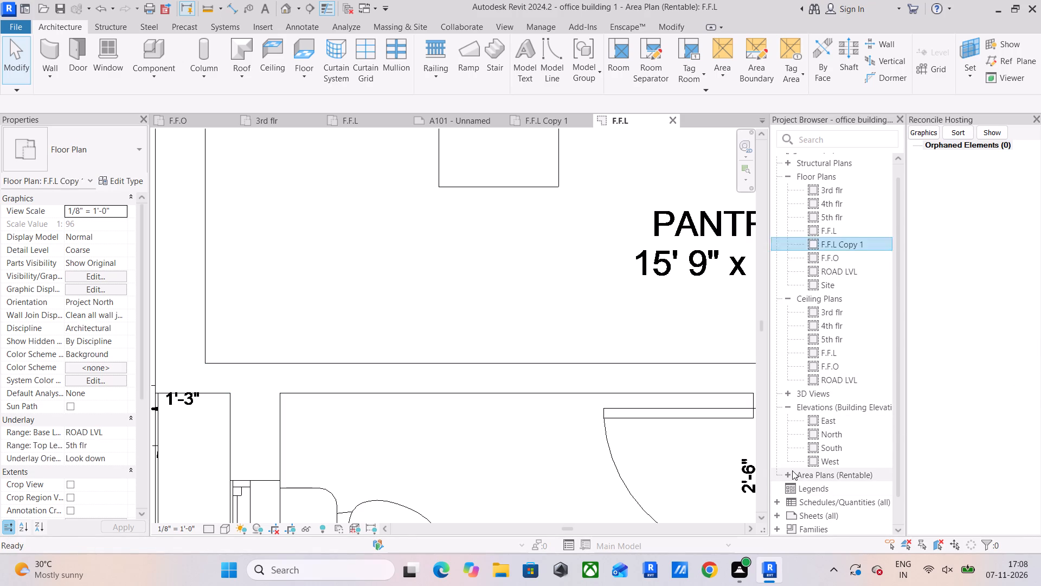
pyautogui.click(824, 491)
pyautogui.doubleClick(825, 491)
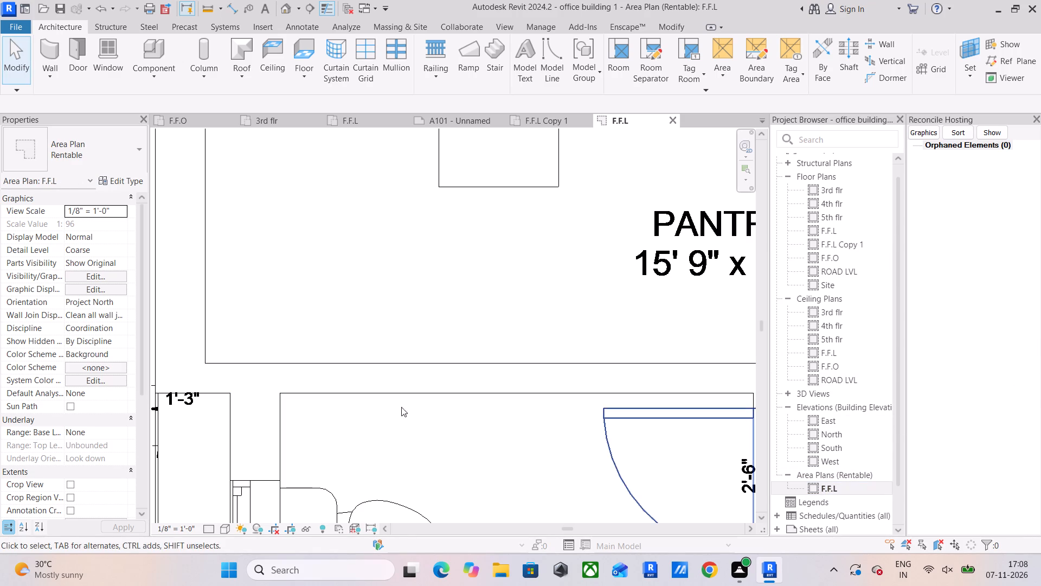
pyautogui.scroll(-4, 480, 353)
pyautogui.moveTo(511, 344); pyautogui.dragTo(364, 326, button='middle')
pyautogui.scroll(-2, 527, 224)
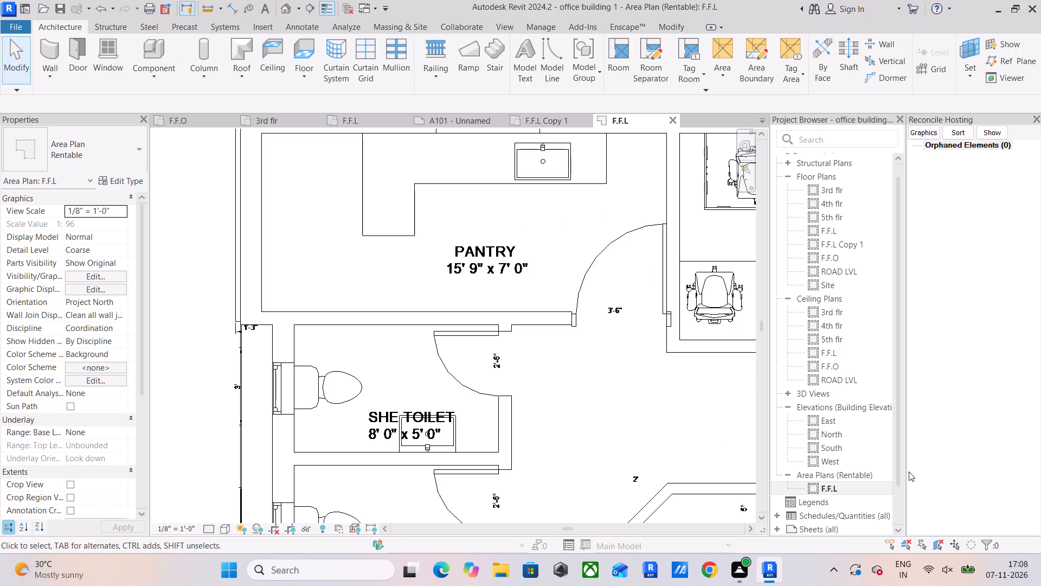
pyautogui.doubleClick(864, 488)
pyautogui.scroll(-4, 481, 399)
pyautogui.moveTo(590, 379); pyautogui.dragTo(536, 410, button='middle')
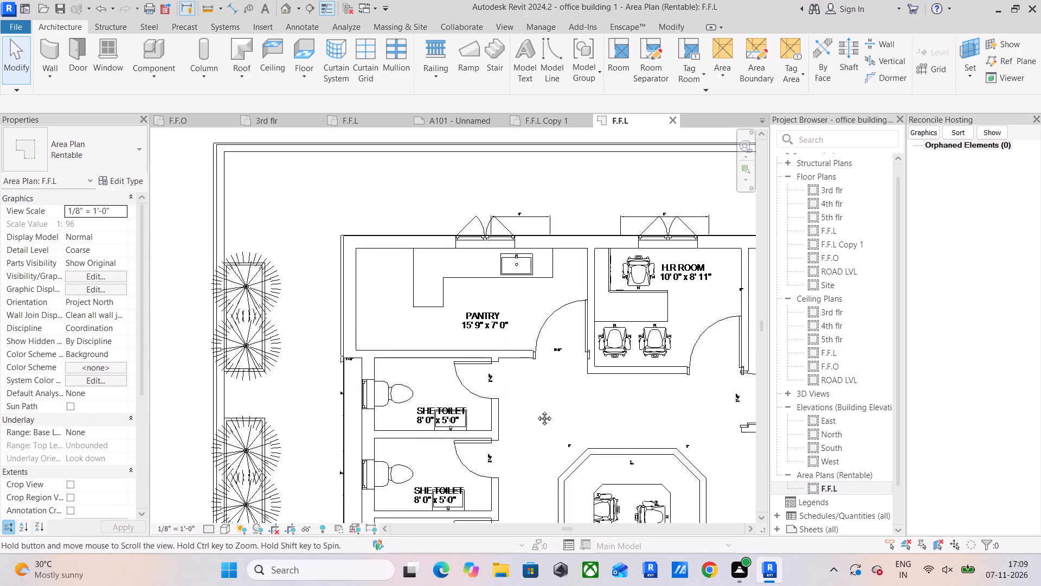
pyautogui.moveTo(536, 410); pyautogui.dragTo(482, 423, button='middle')
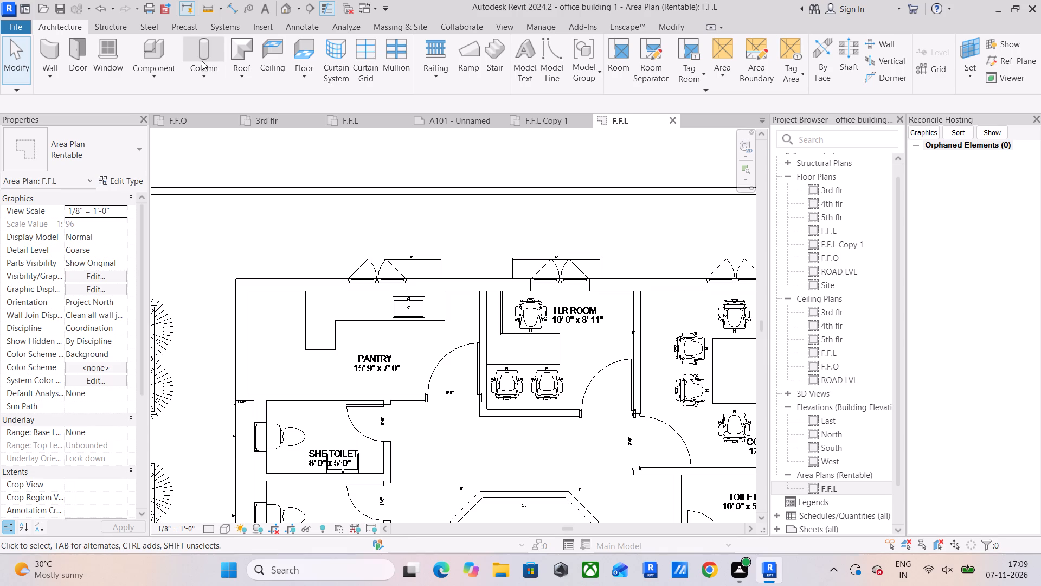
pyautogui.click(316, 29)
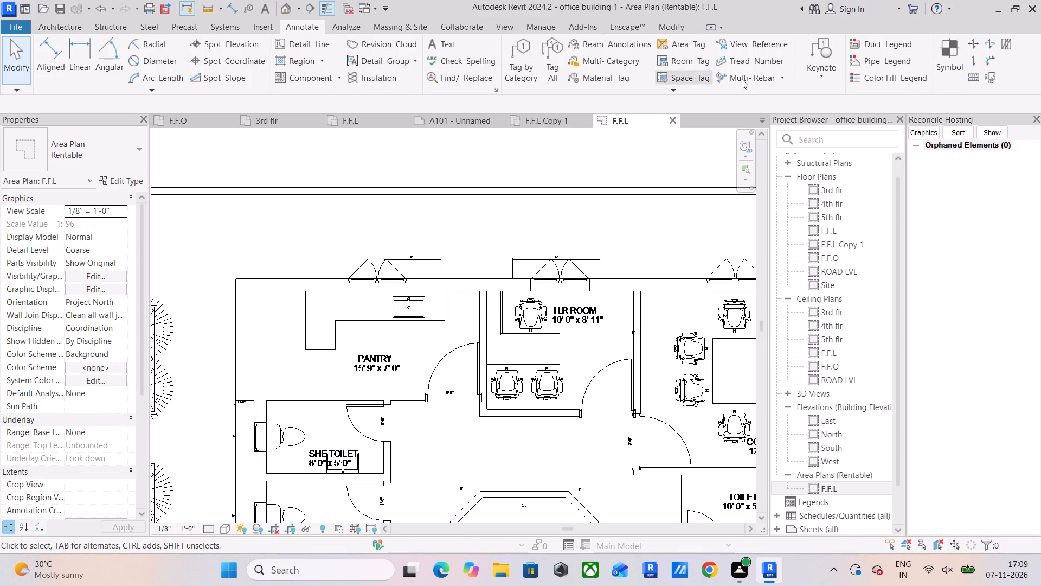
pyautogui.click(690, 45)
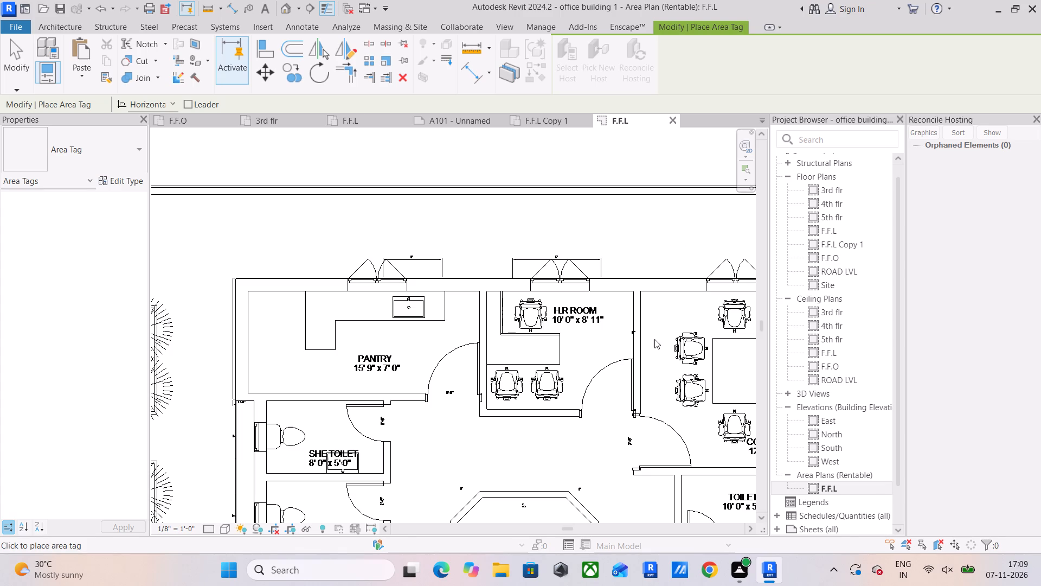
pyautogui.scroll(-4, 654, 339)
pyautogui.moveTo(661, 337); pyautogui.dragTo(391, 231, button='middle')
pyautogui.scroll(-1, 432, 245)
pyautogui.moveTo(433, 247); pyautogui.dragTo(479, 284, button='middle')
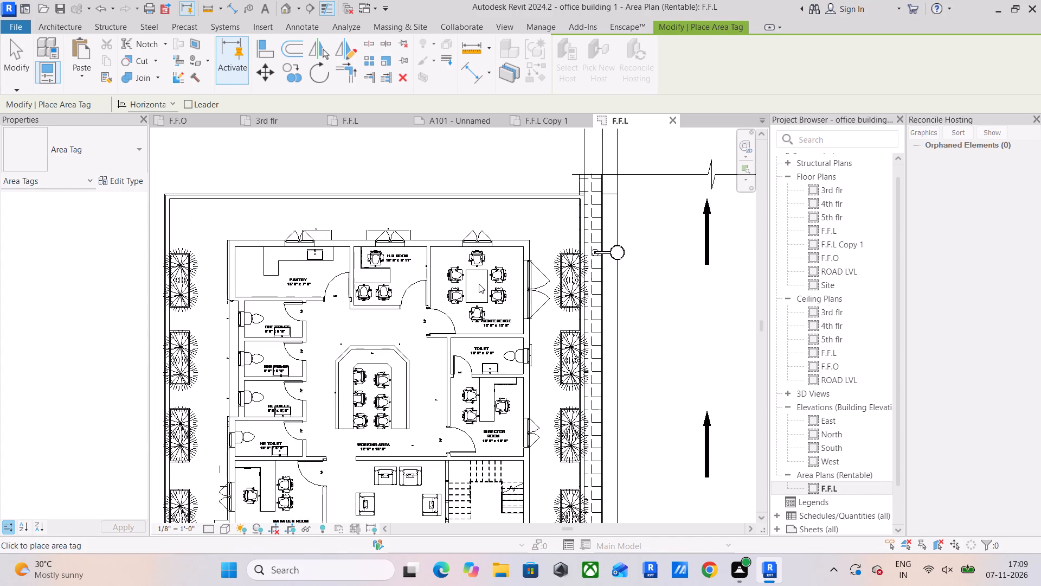
# Undo the recent changes back past the area plan, the duplicated F.F.L plan with its tree deletions, sheet A101 and the room schedule.
pyautogui.hotkey('ctrl', 'z')
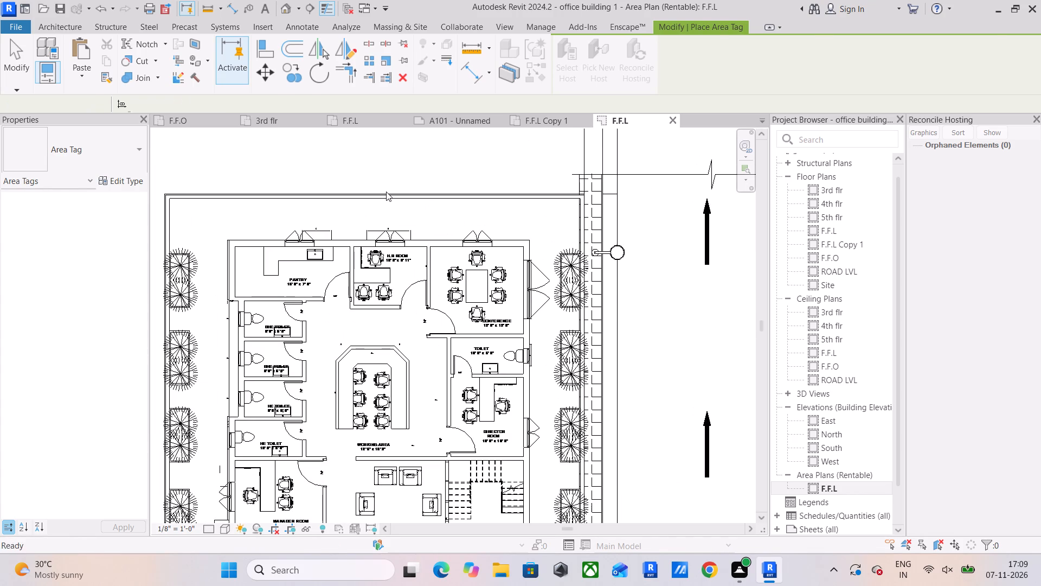
pyautogui.hotkey('ctrl', 'z')
pyautogui.hotkey('ctrl', 'z')
pyautogui.hotkey('ctrl', 'z')
pyautogui.hotkey('ctrl', 'z')
pyautogui.hotkey('ctrl', 'z')
pyautogui.hotkey('ctrl', 'z')
pyautogui.hotkey('ctrl', 'z')
pyautogui.hotkey('ctrl', 'z')
pyautogui.hotkey('ctrl', 'z')
pyautogui.hotkey('ctrl', 'z')
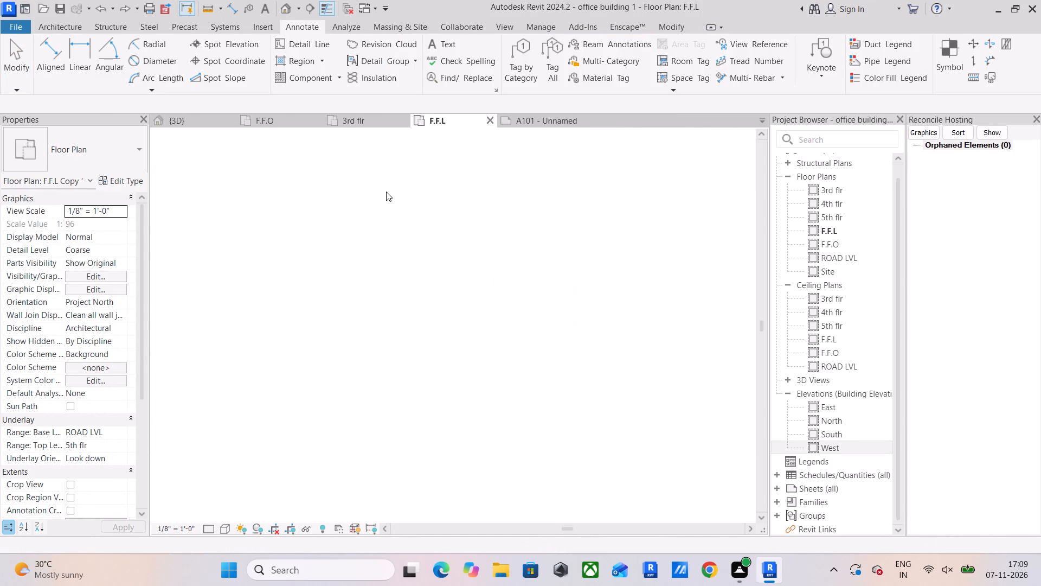
pyautogui.hotkey('ctrl', 'z')
pyautogui.hotkey('ctrl', 'z')
pyautogui.hotkey('ctrl', 'z')
pyautogui.hotkey('ctrl', 'z')
pyautogui.hotkey('ctrl', 'z')
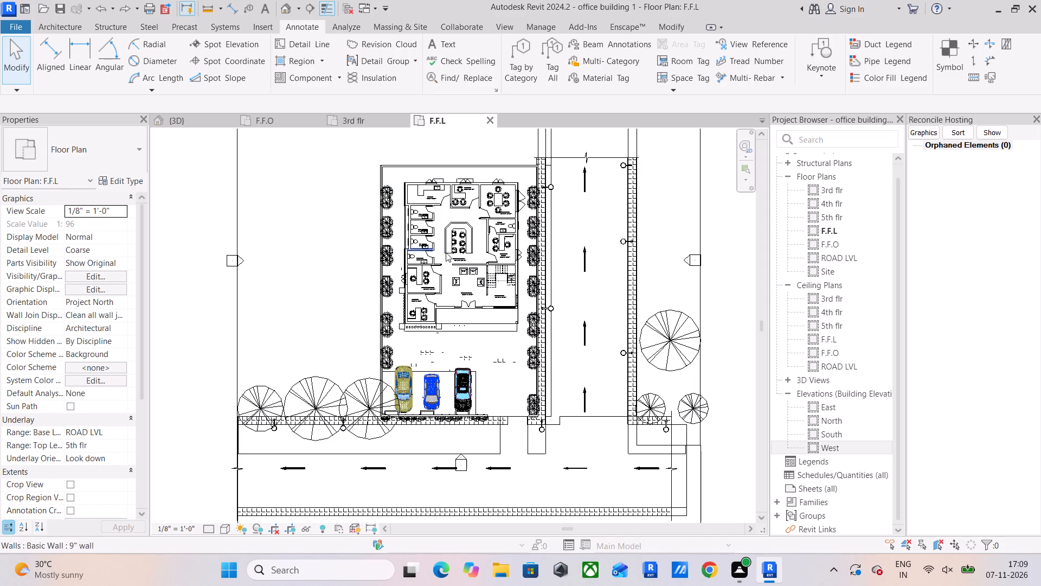
pyautogui.scroll(-2, 325, 156)
pyautogui.moveTo(571, 365); pyautogui.dragTo(573, 353, button='middle')
pyautogui.scroll(5, 576, 343)
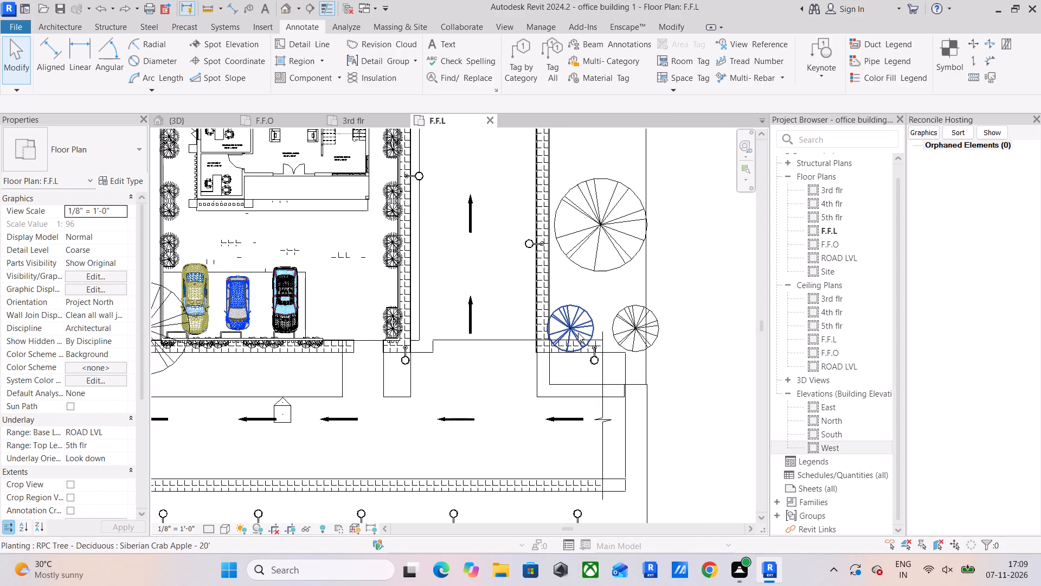
# Duplicate the F.F.L floor plan view.
pyautogui.click(579, 331)
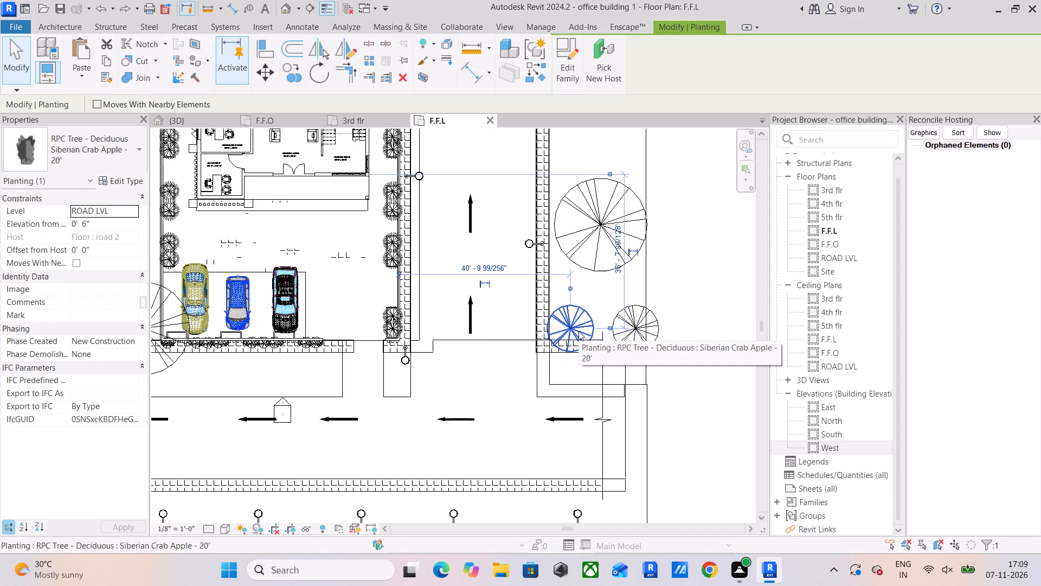
pyautogui.click(698, 295)
pyautogui.scroll(-4, 674, 294)
pyautogui.moveTo(674, 294); pyautogui.dragTo(698, 395, button='middle')
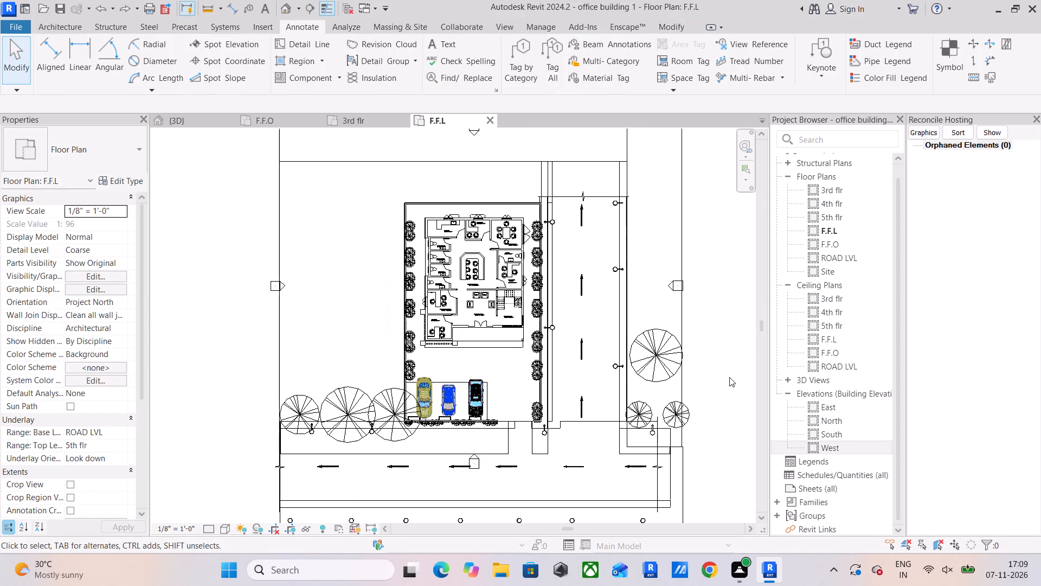
pyautogui.rightClick(828, 228)
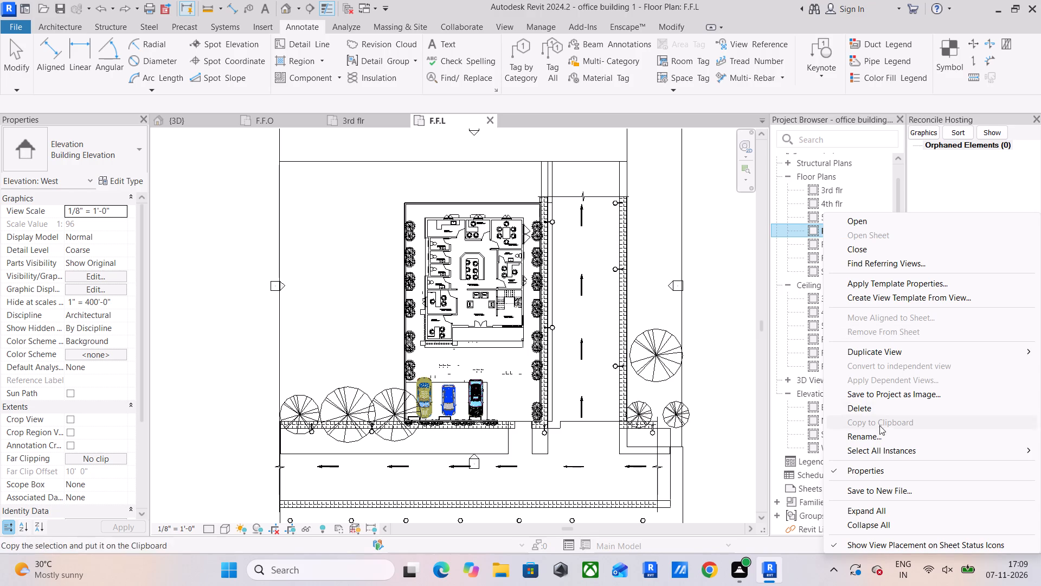
pyautogui.click(902, 352)
pyautogui.click(754, 364)
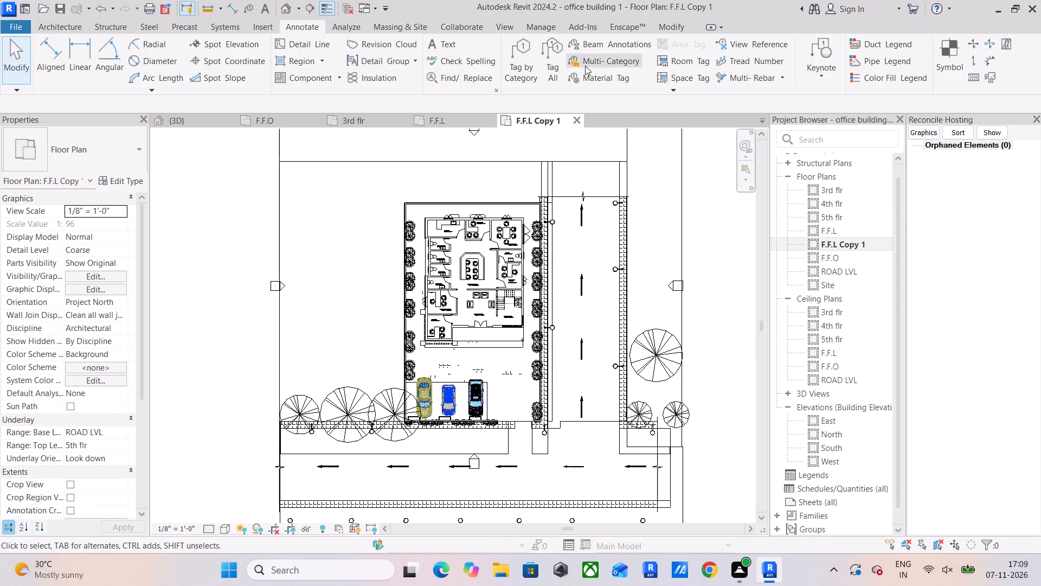
# Create a Rentable area plan for level F.F.L, answering the area boundary question.
pyautogui.click(41, 27)
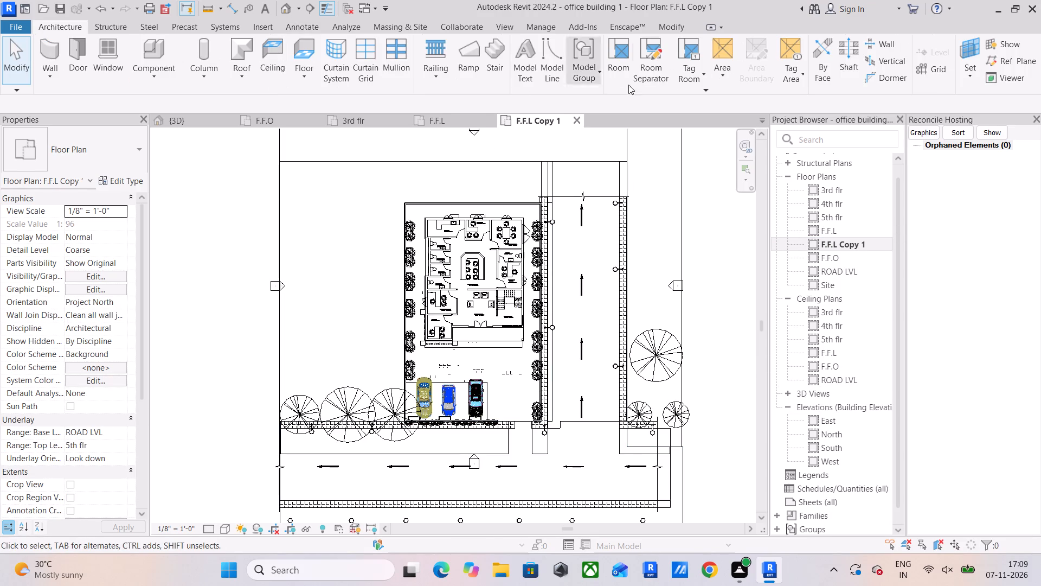
pyautogui.click(718, 76)
pyautogui.click(729, 99)
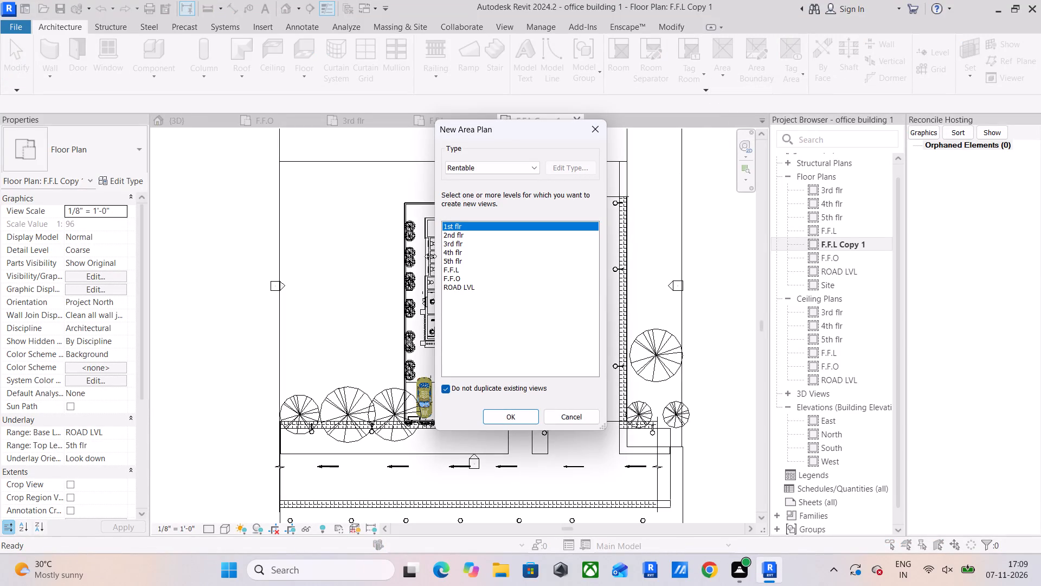
pyautogui.click(471, 267)
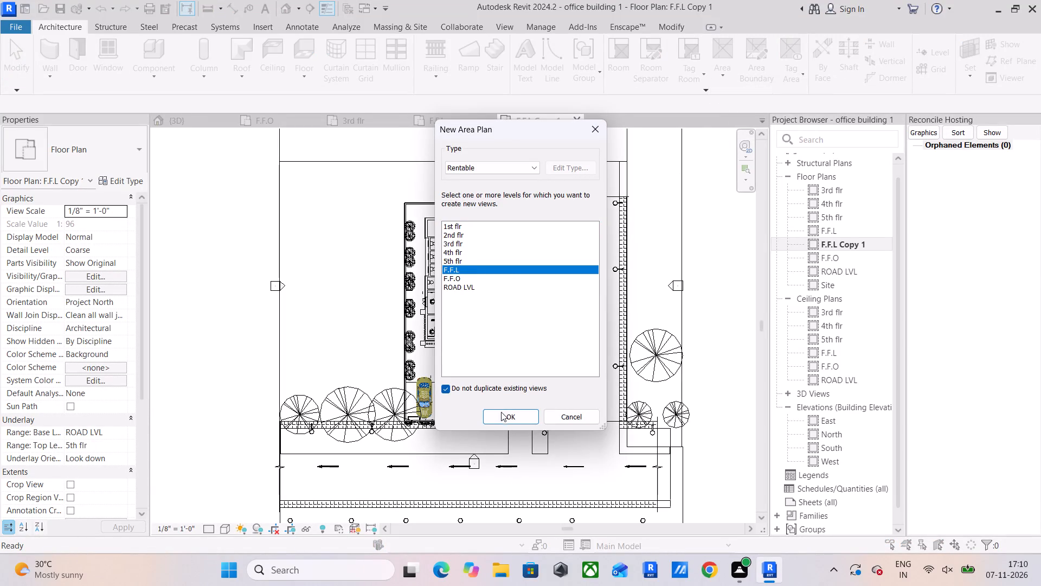
pyautogui.click(501, 411)
pyautogui.click(512, 295)
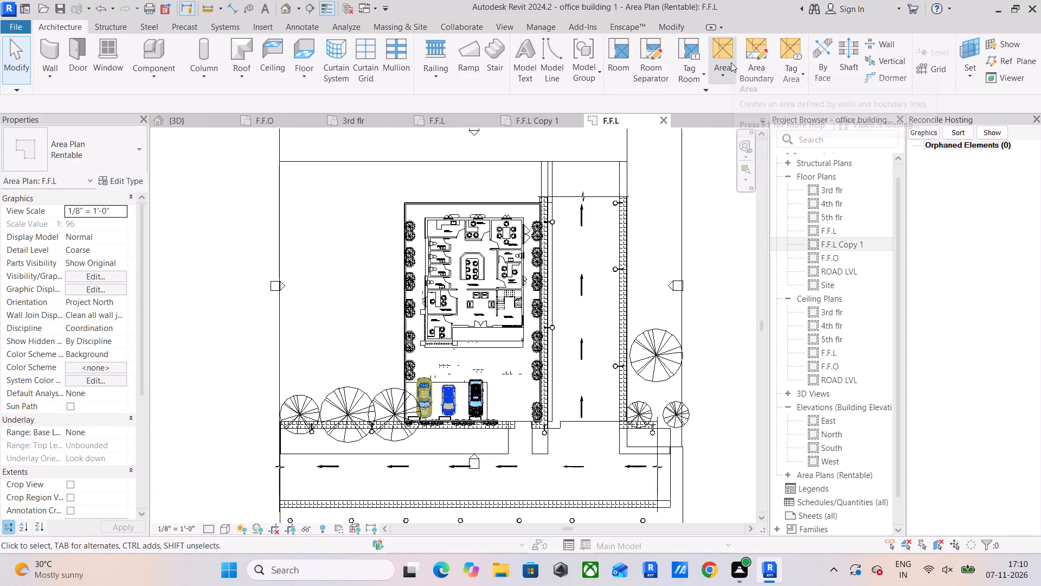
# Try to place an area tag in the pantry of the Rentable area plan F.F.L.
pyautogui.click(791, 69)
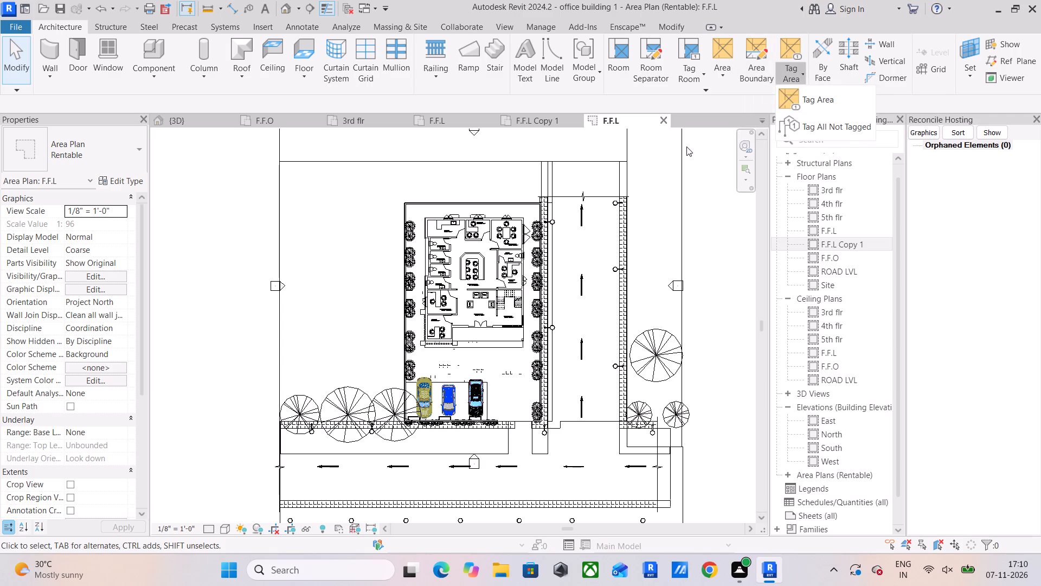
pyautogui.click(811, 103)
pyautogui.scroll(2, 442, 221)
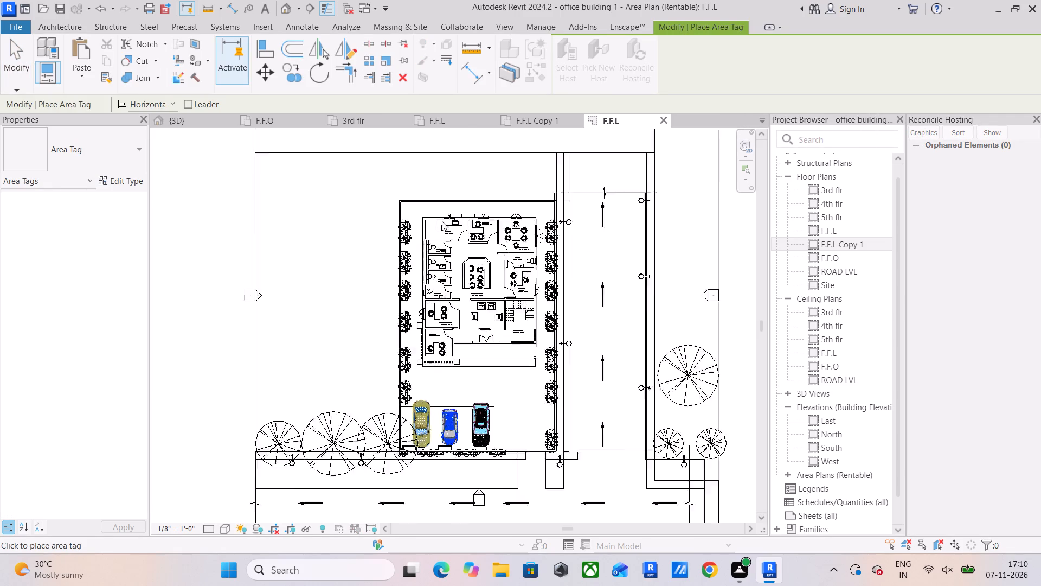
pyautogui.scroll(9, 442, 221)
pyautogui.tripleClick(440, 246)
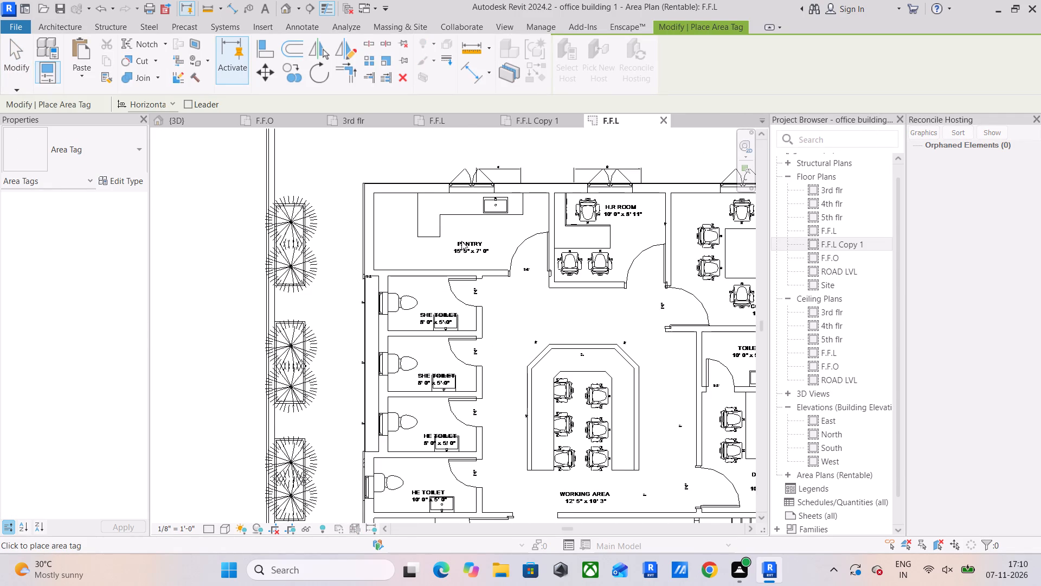
# Open the F.F.L Copy 1 floor plan and review the categories offered by Tag All Not Tagged, closing it without tagging.
pyautogui.doubleClick(840, 241)
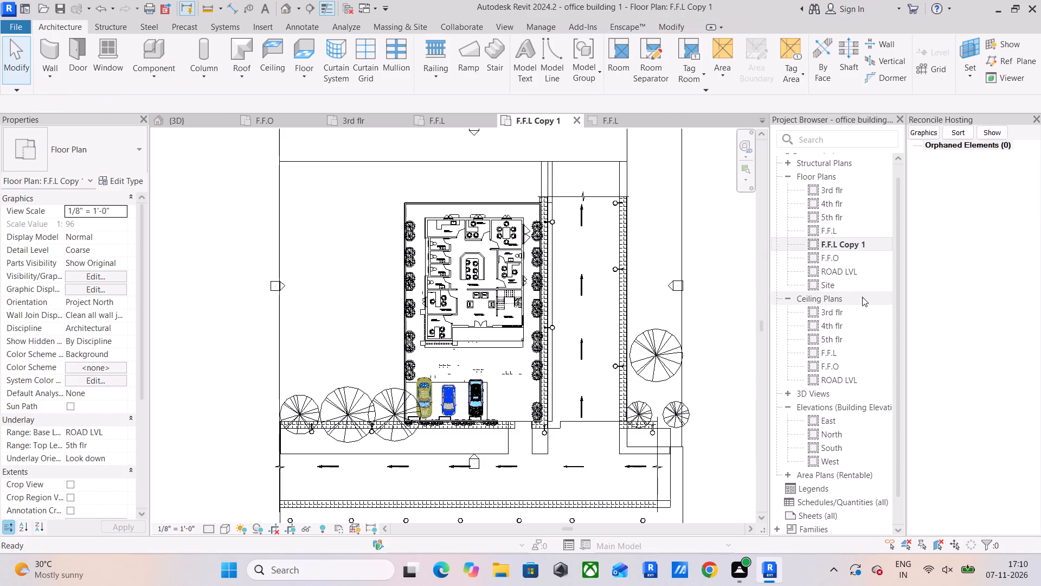
pyautogui.scroll(5, 523, 326)
pyautogui.click(790, 49)
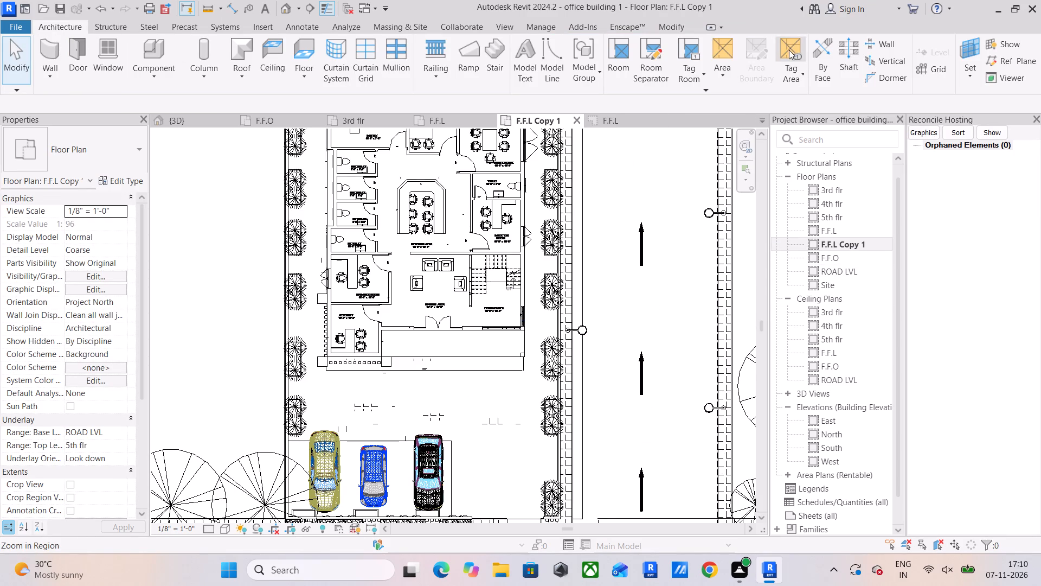
pyautogui.click(796, 72)
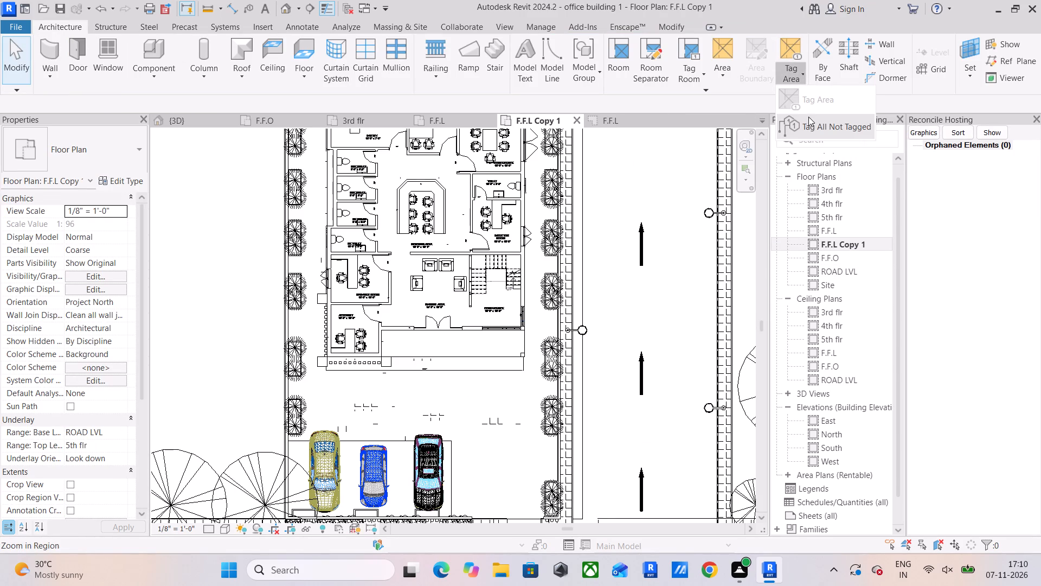
pyautogui.click(833, 128)
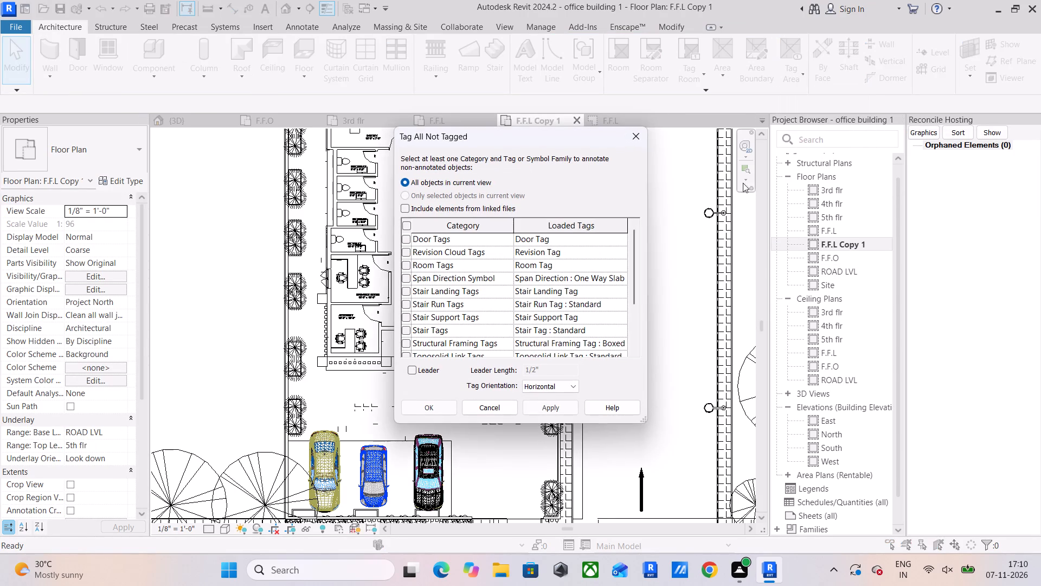
pyautogui.scroll(-5, 475, 280)
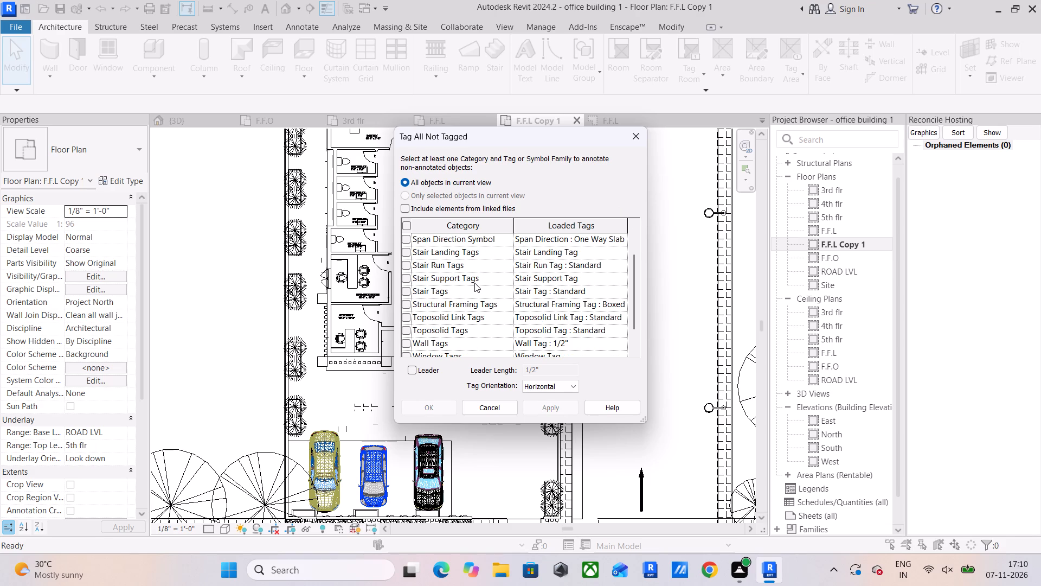
pyautogui.scroll(4, 411, 288)
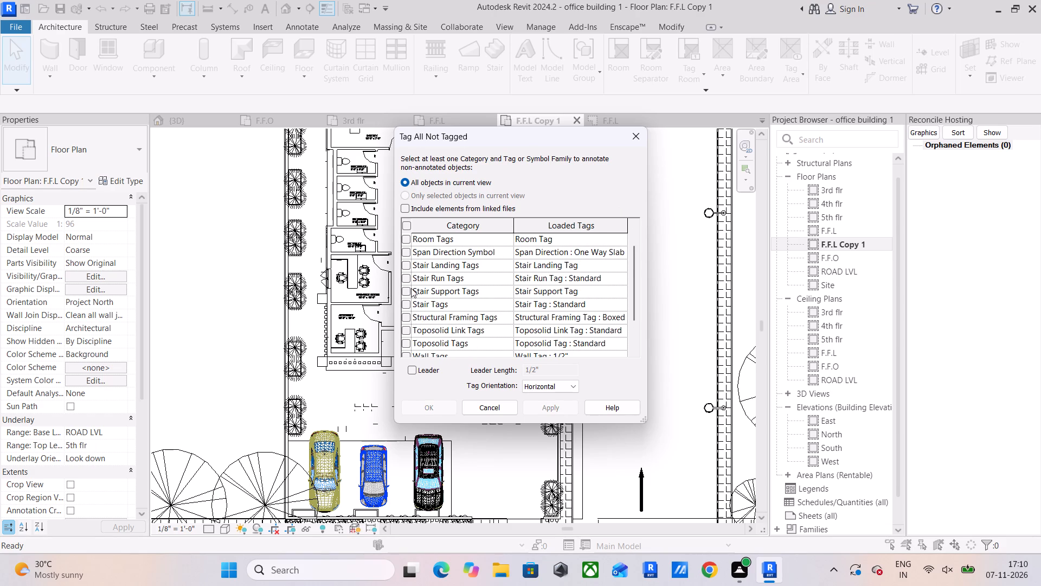
pyautogui.scroll(-5, 411, 288)
pyautogui.click(639, 144)
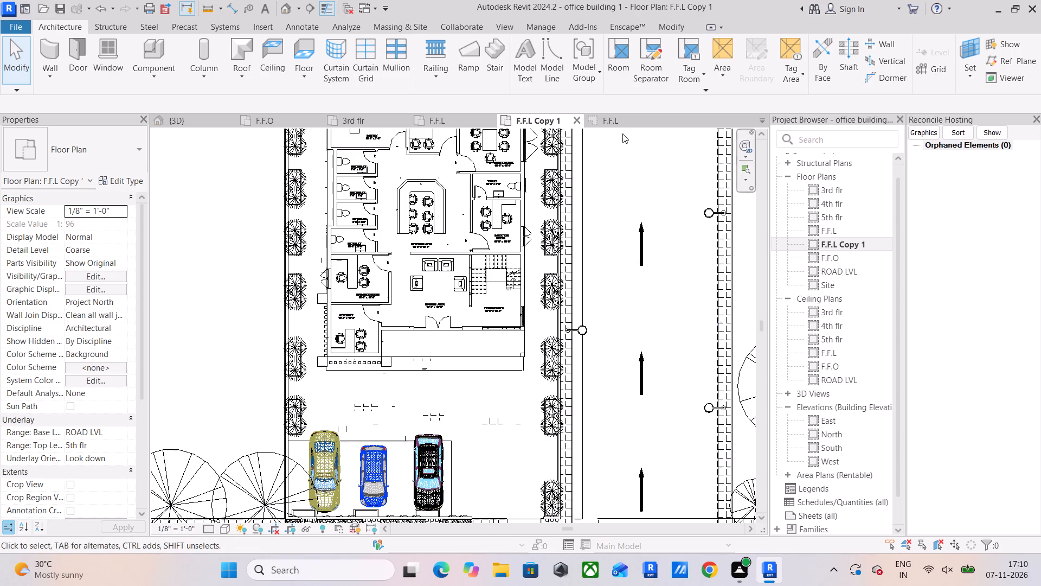
# Create a Rentable area plan for level 1st flr, answering the area boundary question.
pyautogui.click(725, 51)
pyautogui.click(742, 99)
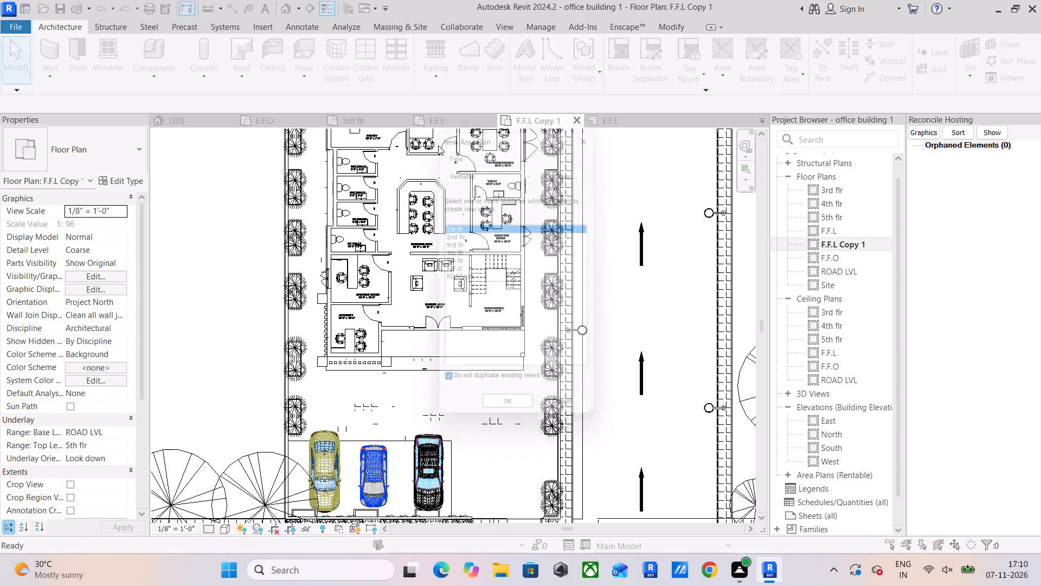
pyautogui.click(505, 419)
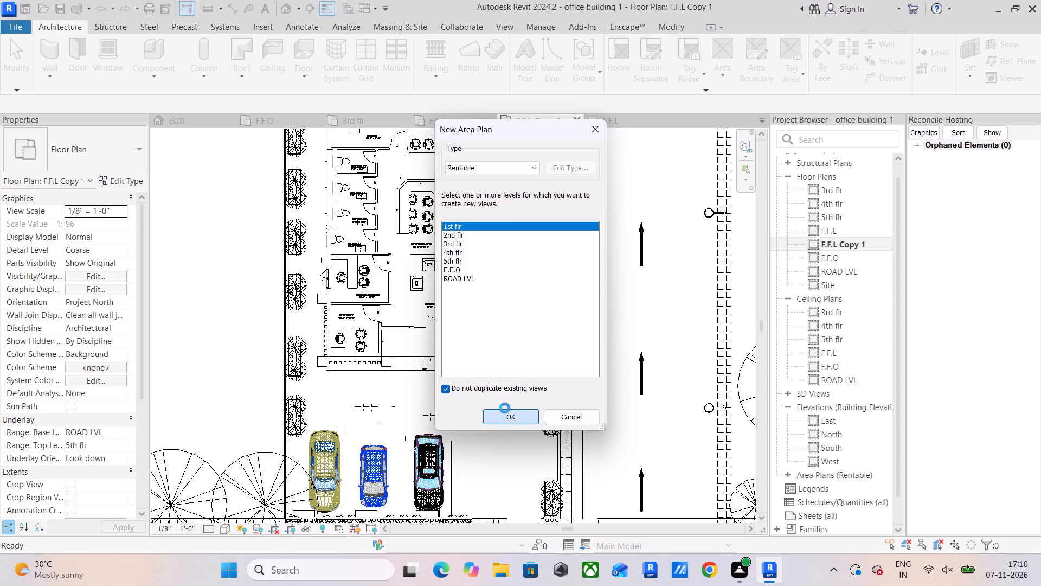
pyautogui.click(505, 295)
pyautogui.moveTo(480, 263); pyautogui.dragTo(531, 391, button='middle')
pyautogui.scroll(-2, 436, 289)
pyautogui.moveTo(458, 242); pyautogui.dragTo(532, 413, button='middle')
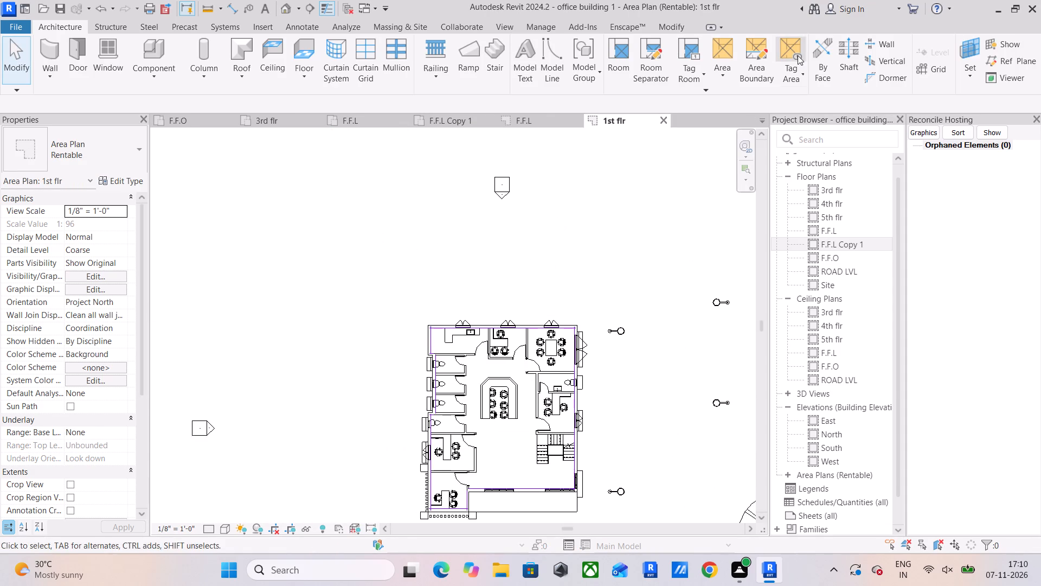
# Start tagging areas inside the building in the Rentable area plan 1st flr.
pyautogui.click(798, 54)
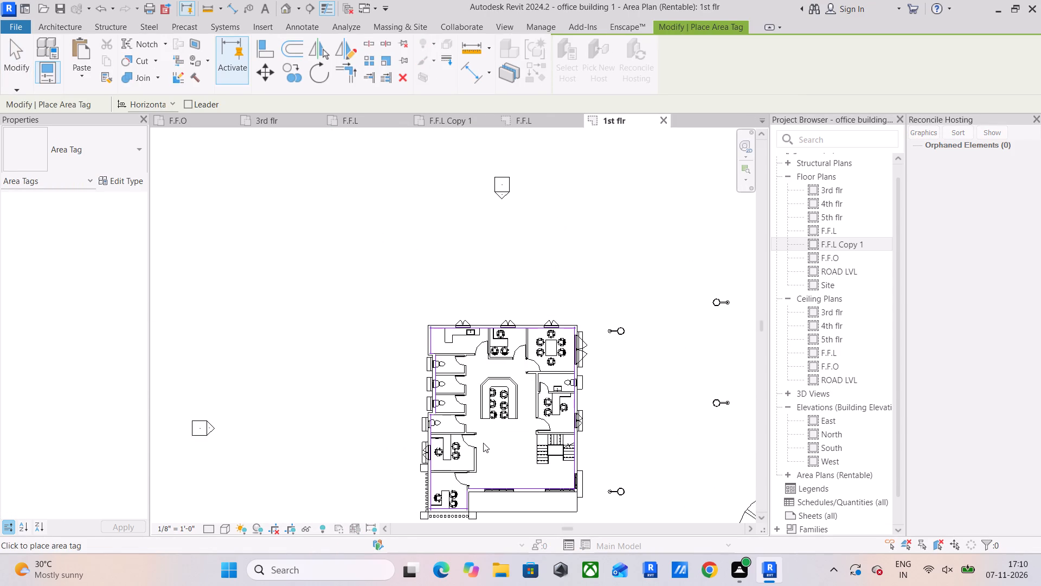
pyautogui.scroll(3, 481, 437)
pyautogui.moveTo(481, 437); pyautogui.dragTo(488, 314, button='middle')
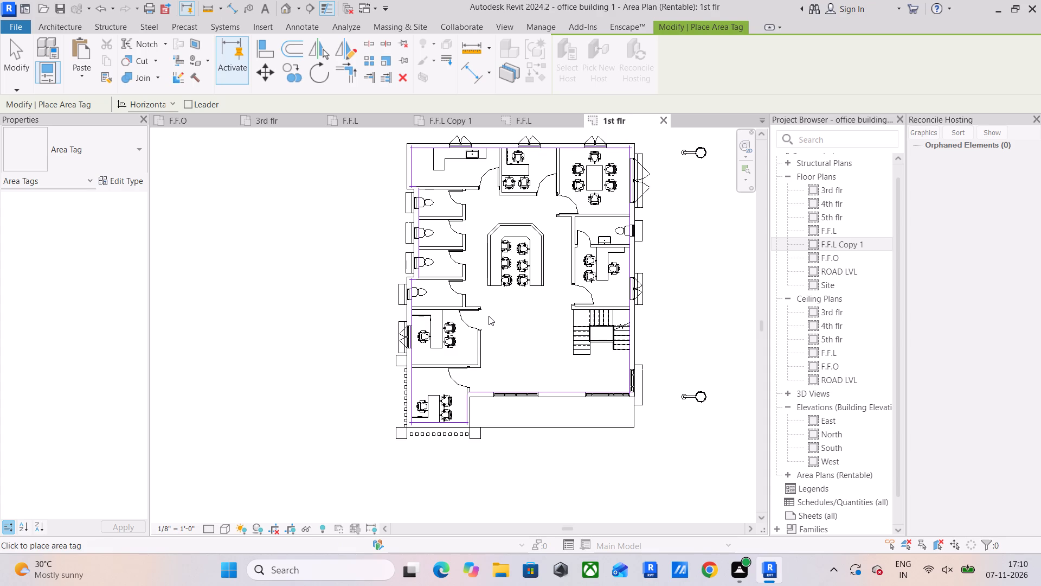
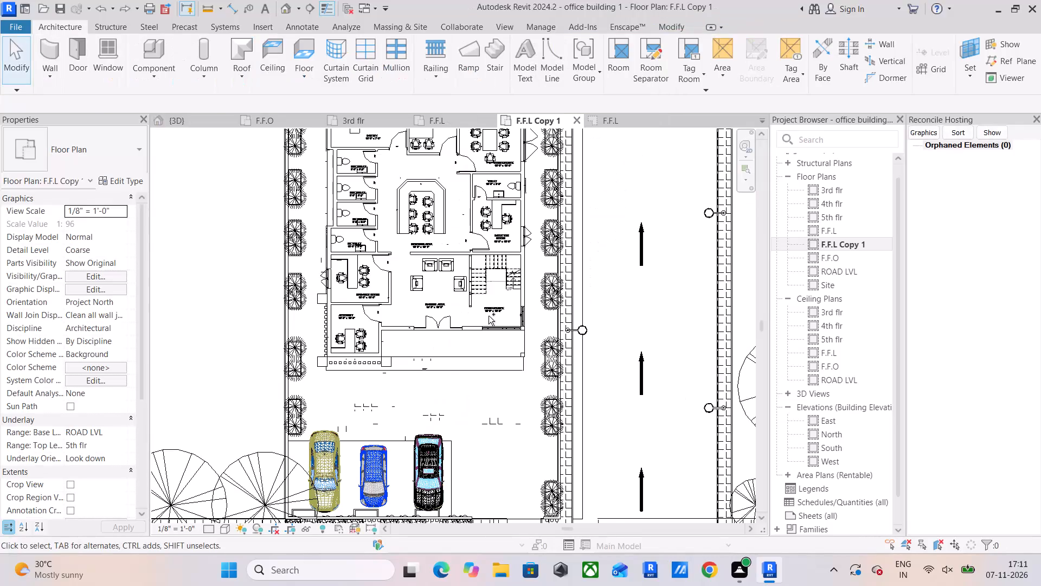
# Undo the creation of the Rentable area plans and the duplication of the F.F.L floor plan.
pyautogui.hotkey('ctrl', 'z')
pyautogui.hotkey('ctrl', 'z')
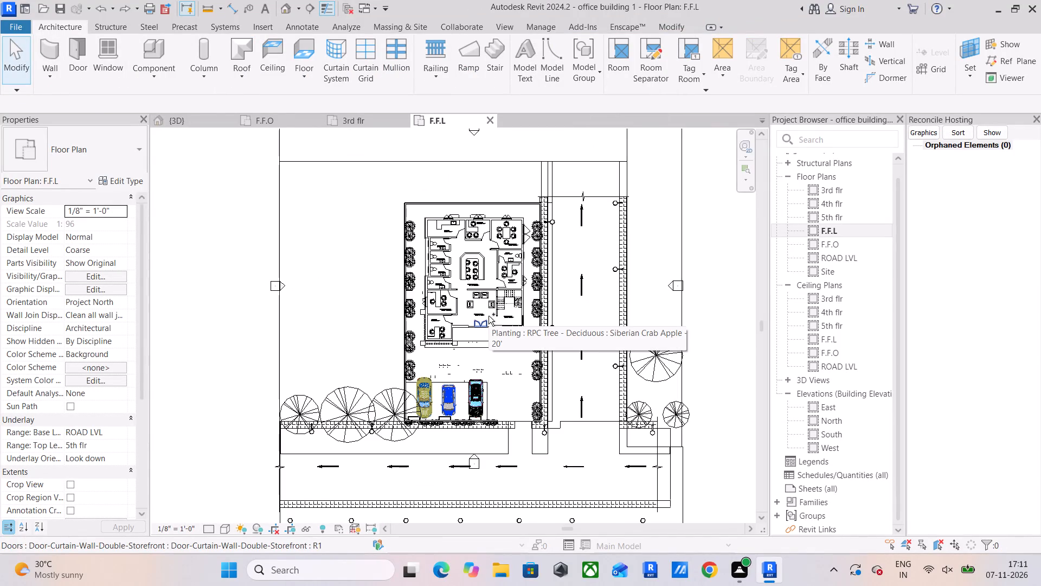
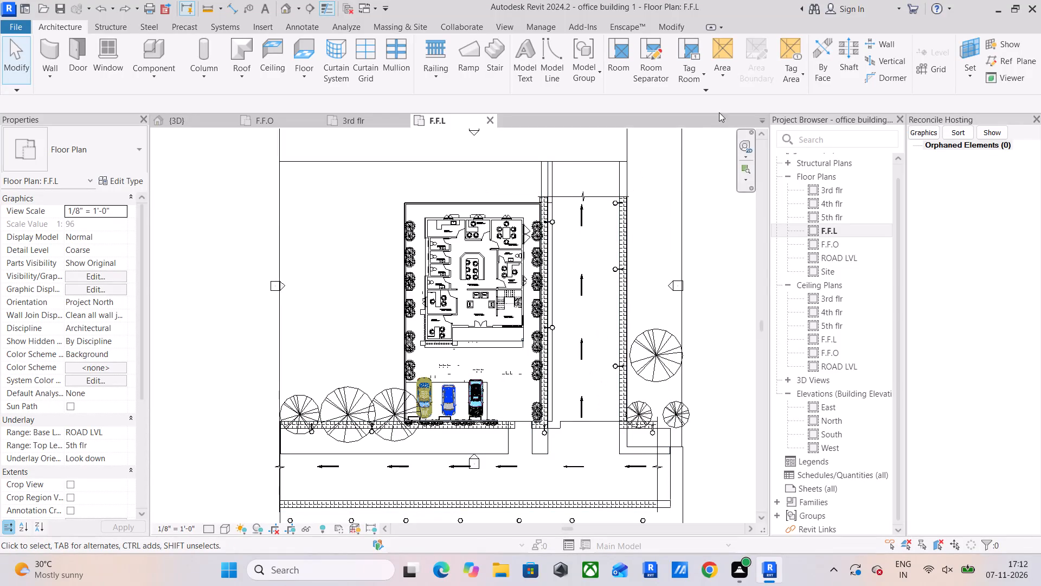
# Create a Rentable area plan for the F.F.L level with area boundary lines generated automatically from all external walls.
pyautogui.click(739, 73)
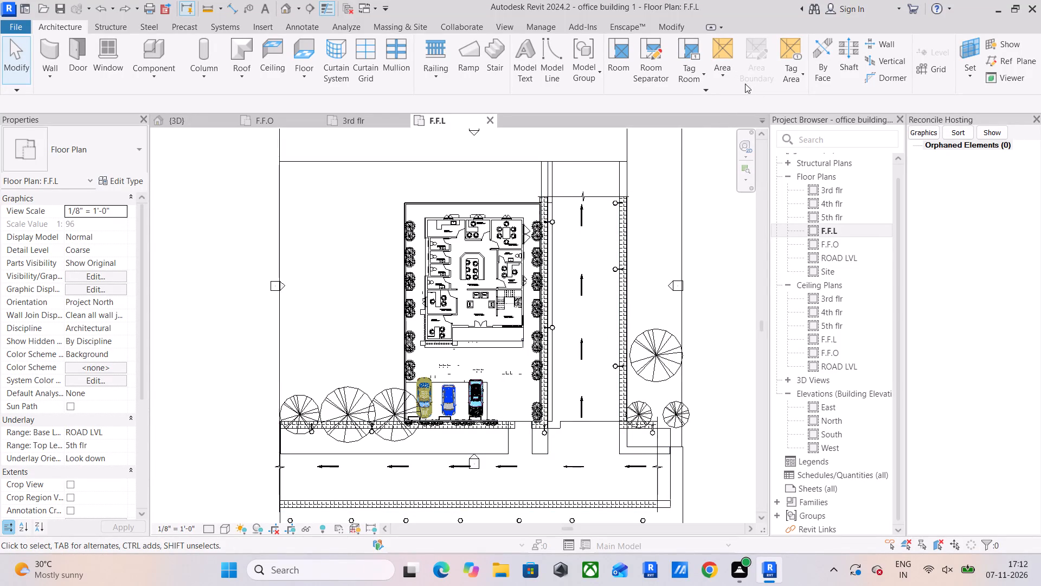
pyautogui.click(718, 75)
pyautogui.click(740, 106)
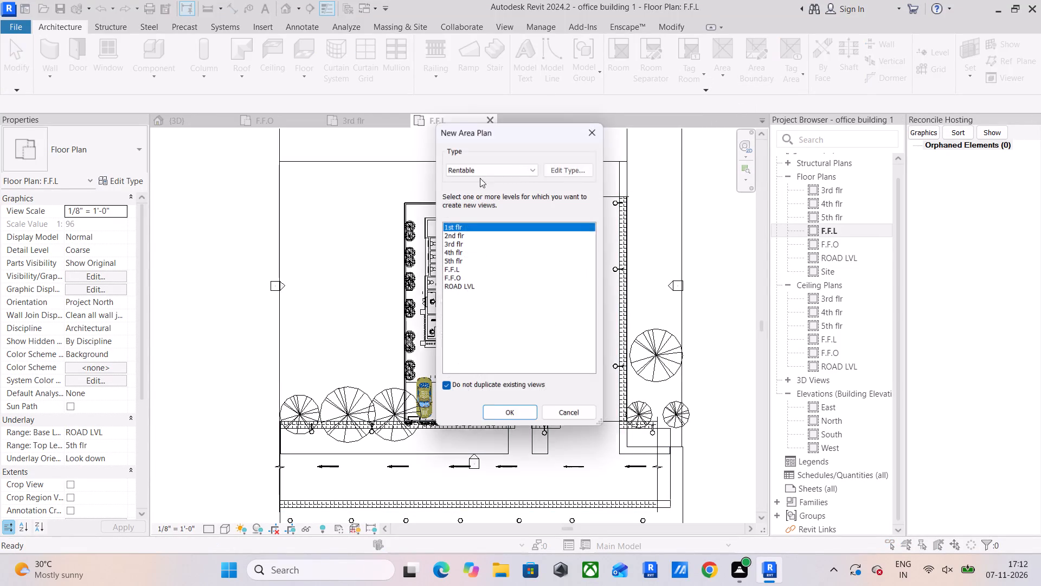
pyautogui.click(455, 268)
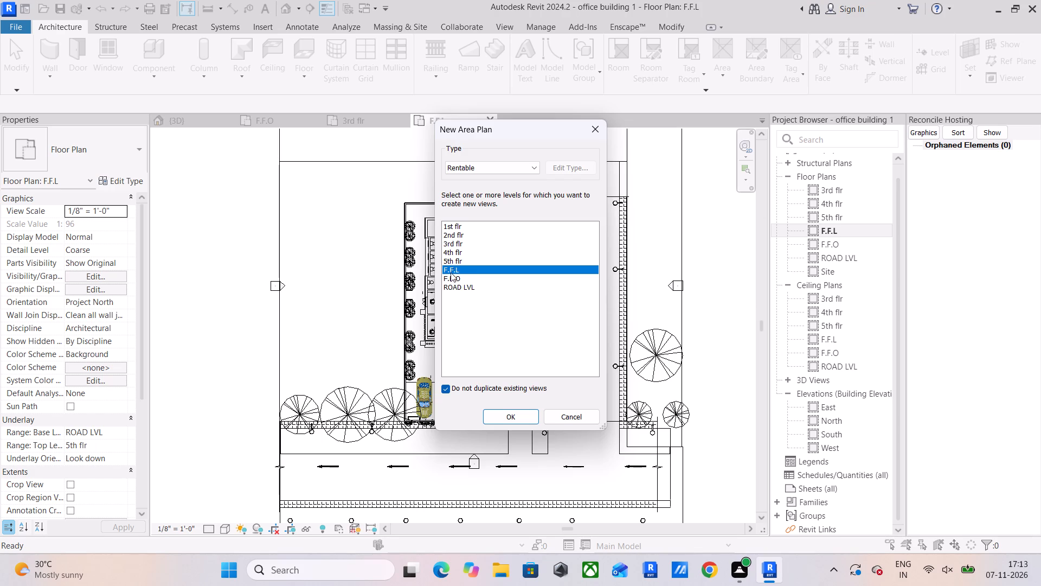
pyautogui.scroll(-1, 450, 272)
pyautogui.click(530, 167)
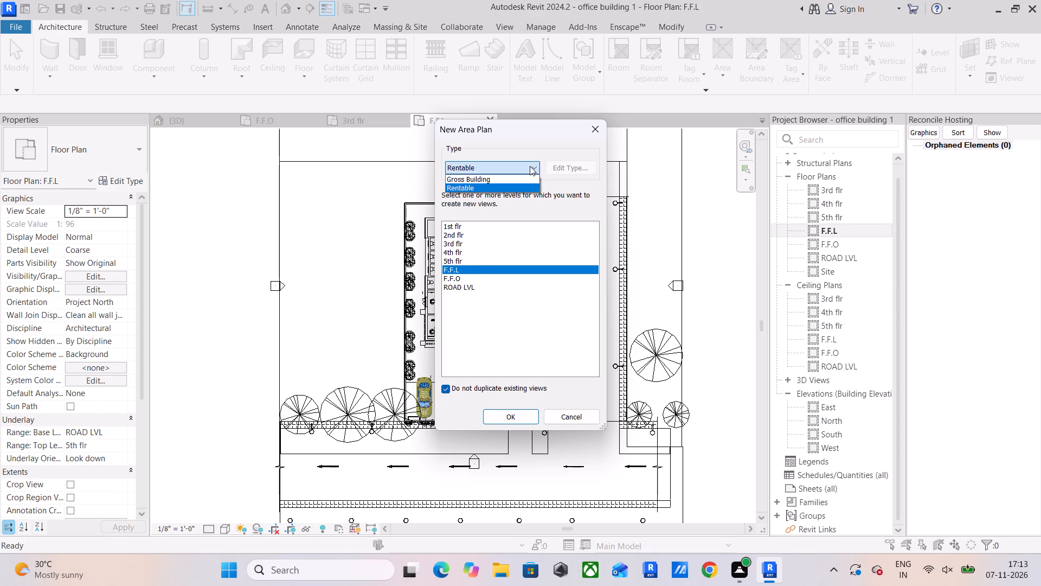
pyautogui.click(530, 166)
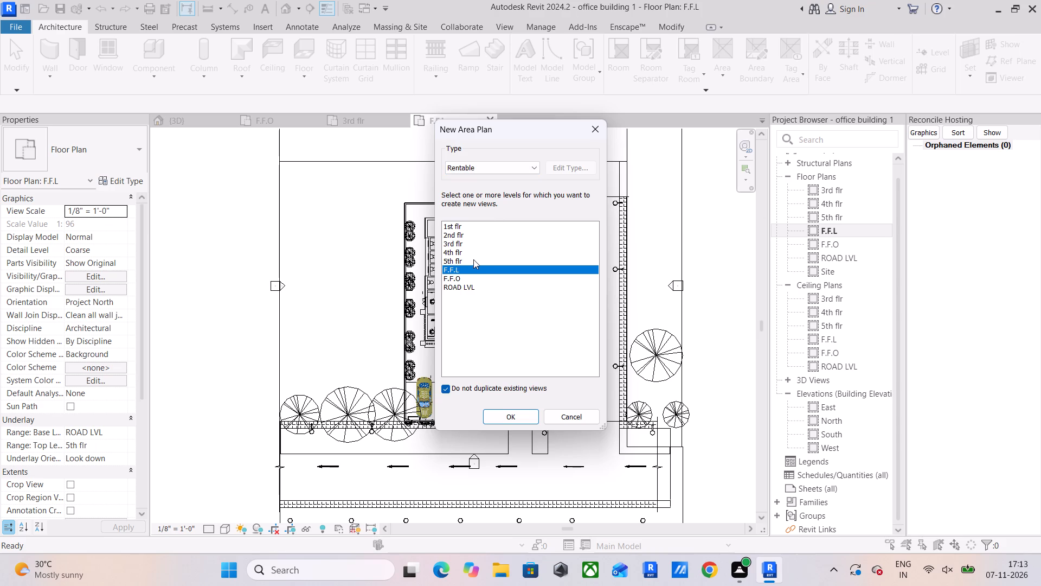
pyautogui.click(526, 166)
pyautogui.click(517, 176)
pyautogui.click(525, 167)
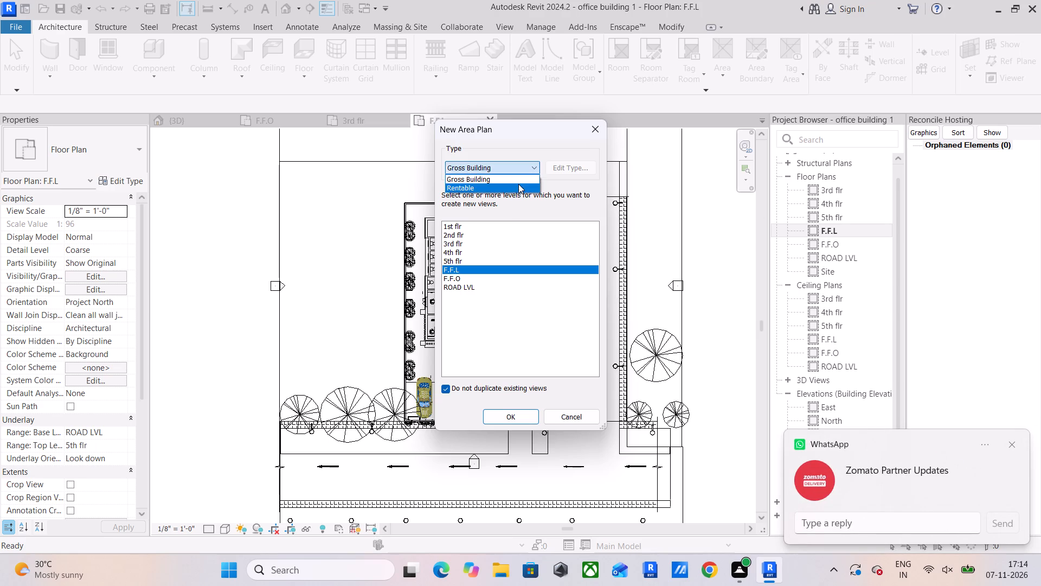
pyautogui.click(516, 188)
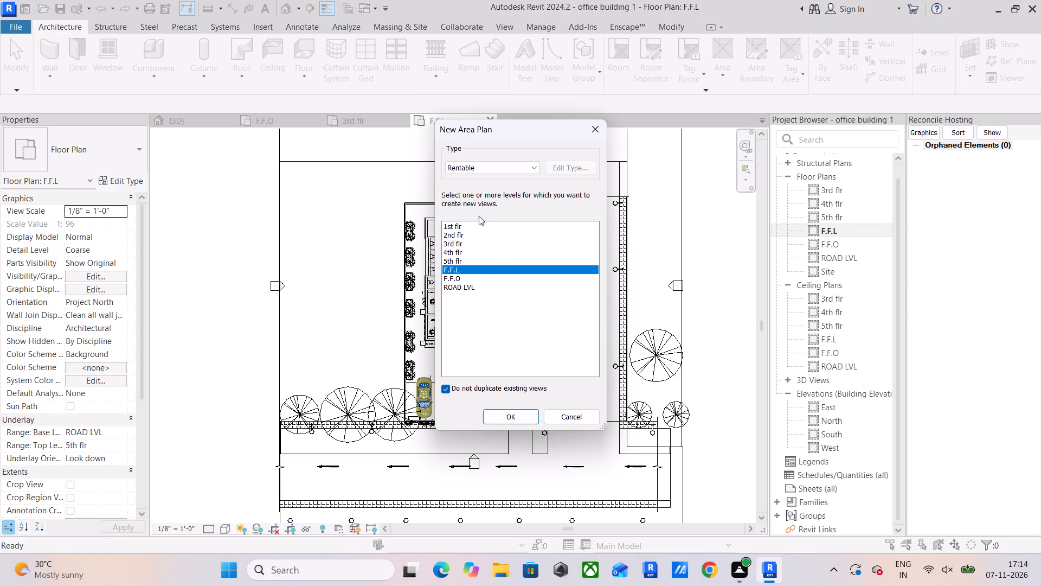
pyautogui.click(504, 413)
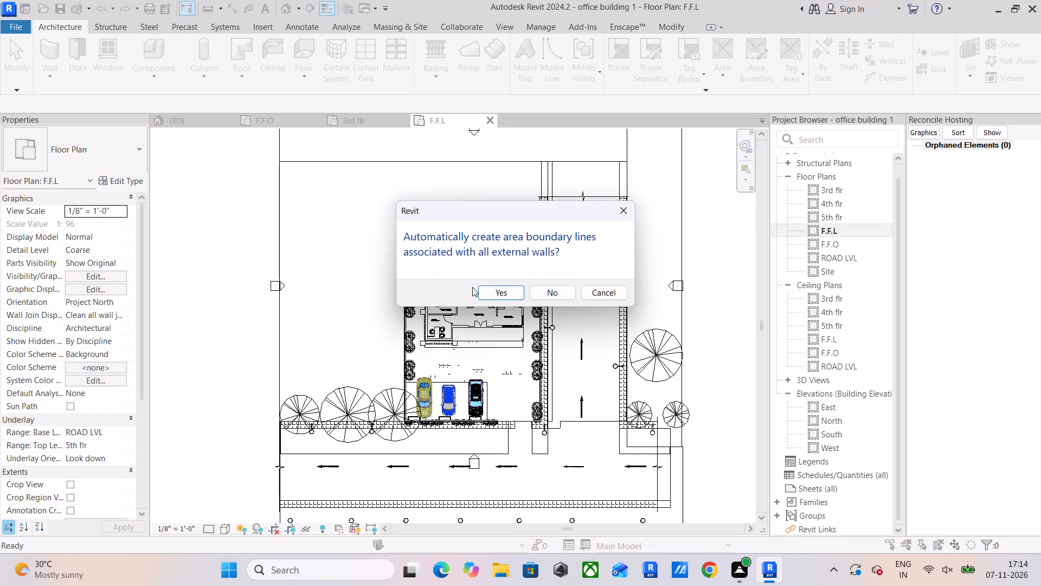
pyautogui.click(497, 294)
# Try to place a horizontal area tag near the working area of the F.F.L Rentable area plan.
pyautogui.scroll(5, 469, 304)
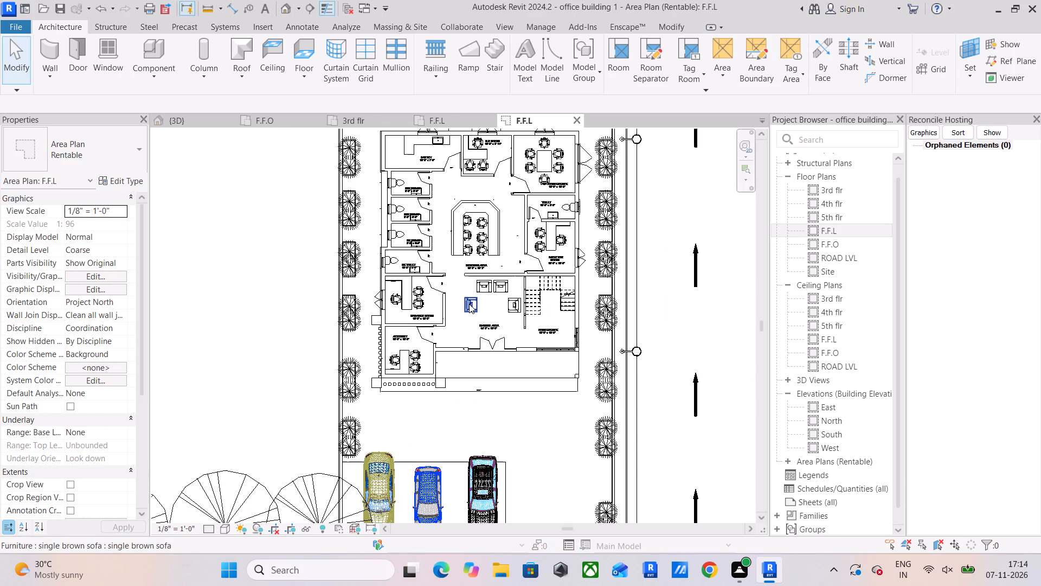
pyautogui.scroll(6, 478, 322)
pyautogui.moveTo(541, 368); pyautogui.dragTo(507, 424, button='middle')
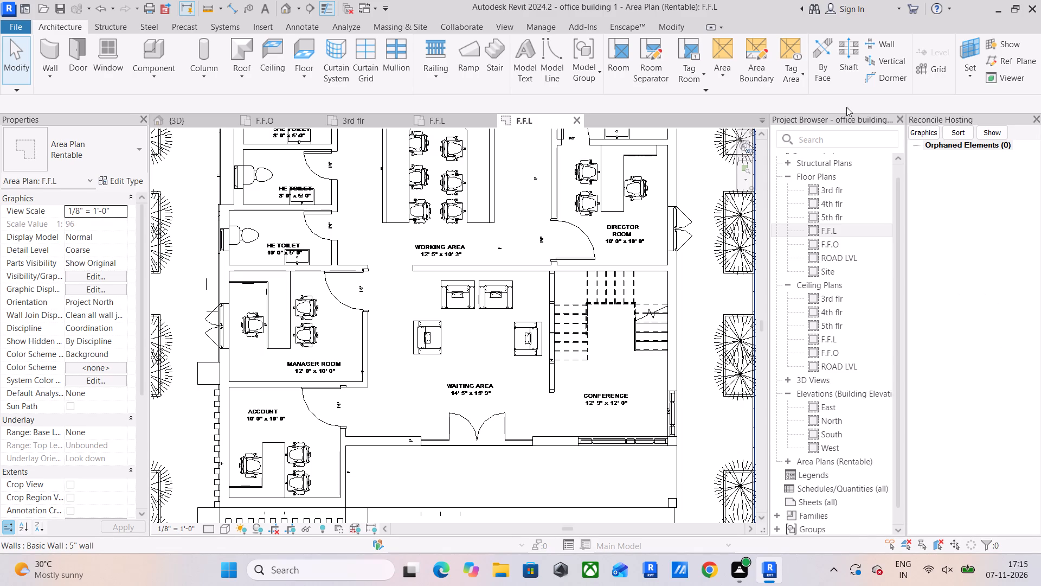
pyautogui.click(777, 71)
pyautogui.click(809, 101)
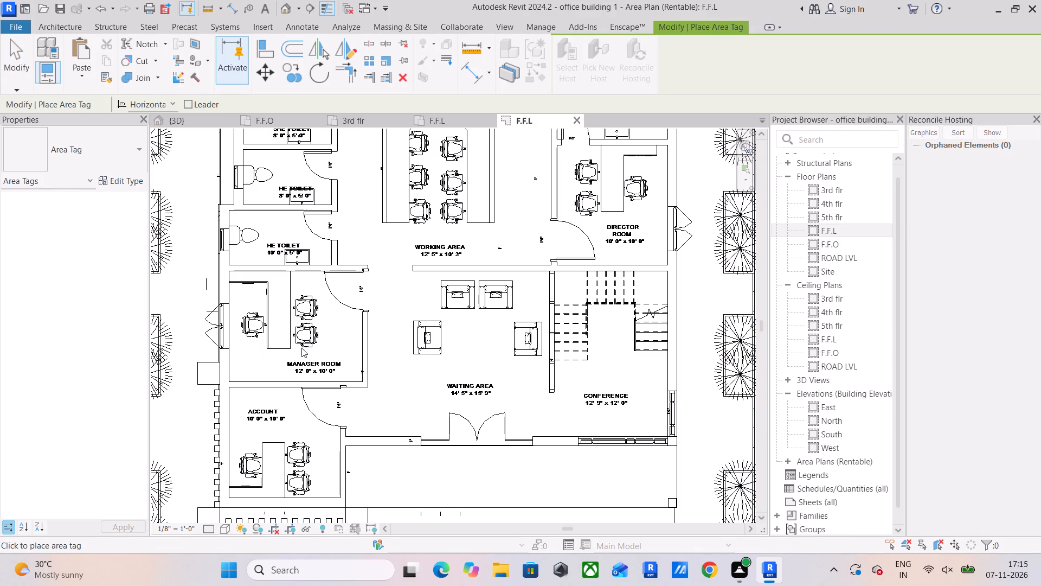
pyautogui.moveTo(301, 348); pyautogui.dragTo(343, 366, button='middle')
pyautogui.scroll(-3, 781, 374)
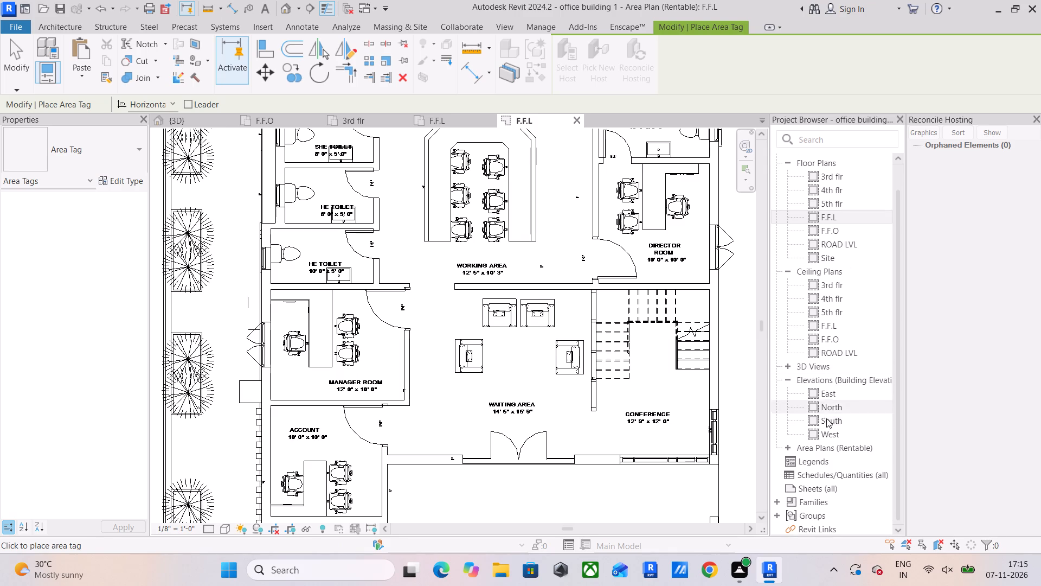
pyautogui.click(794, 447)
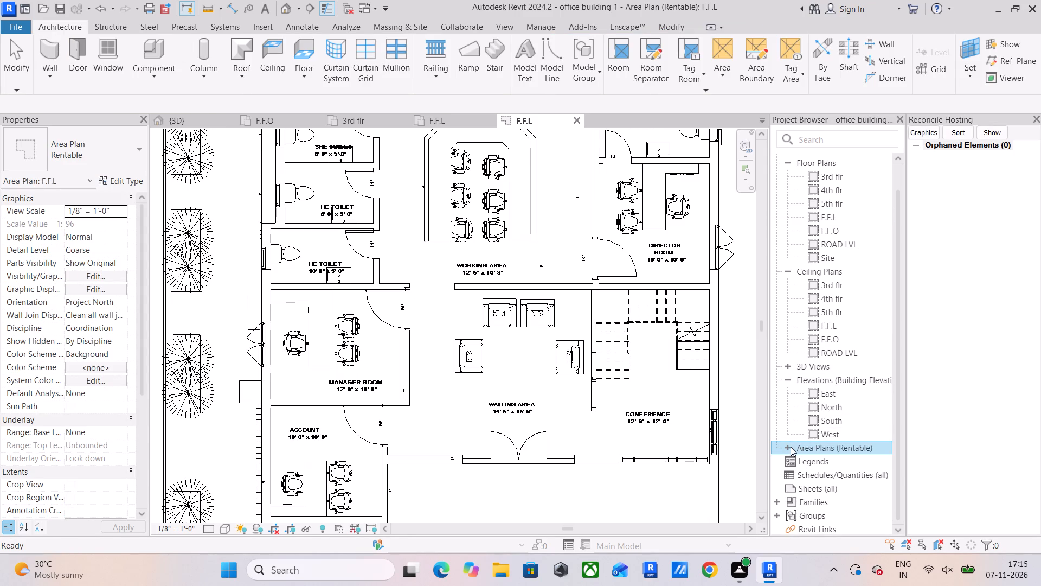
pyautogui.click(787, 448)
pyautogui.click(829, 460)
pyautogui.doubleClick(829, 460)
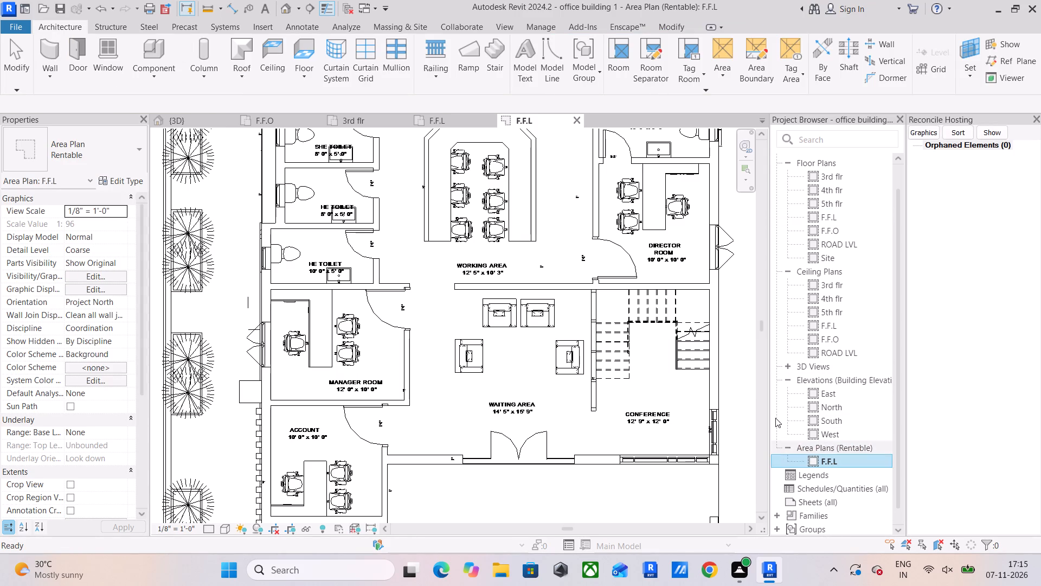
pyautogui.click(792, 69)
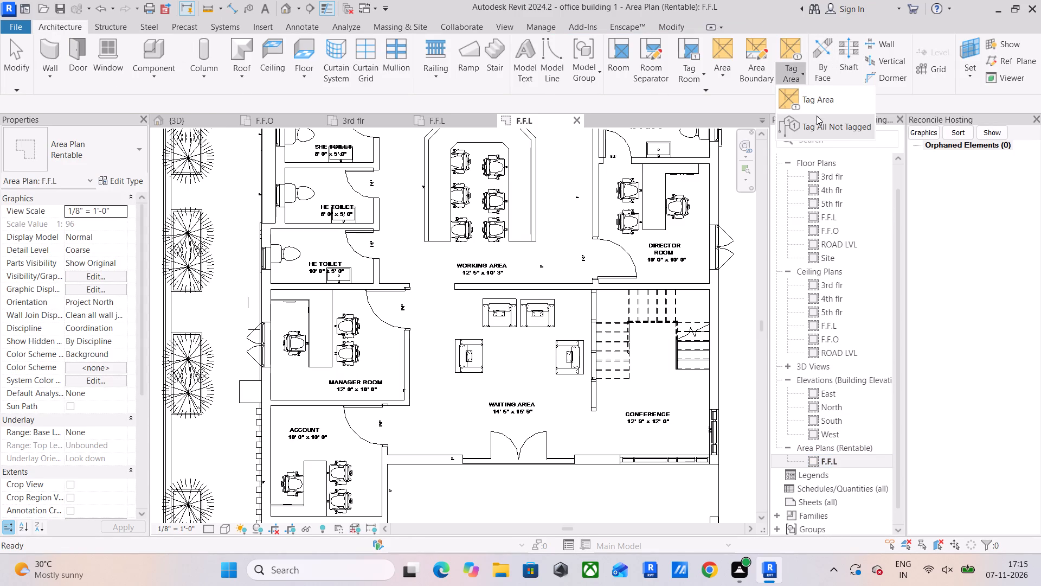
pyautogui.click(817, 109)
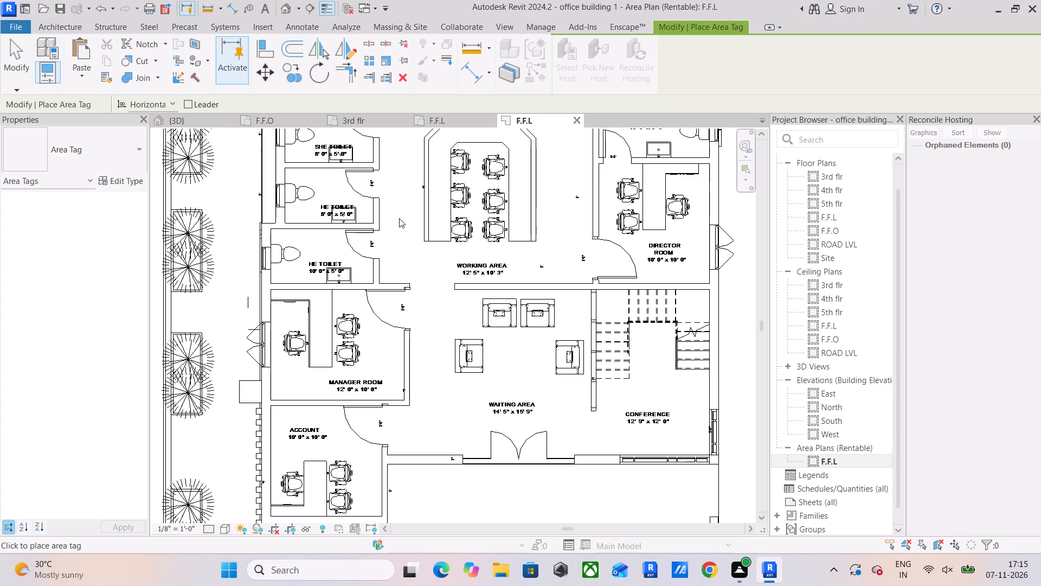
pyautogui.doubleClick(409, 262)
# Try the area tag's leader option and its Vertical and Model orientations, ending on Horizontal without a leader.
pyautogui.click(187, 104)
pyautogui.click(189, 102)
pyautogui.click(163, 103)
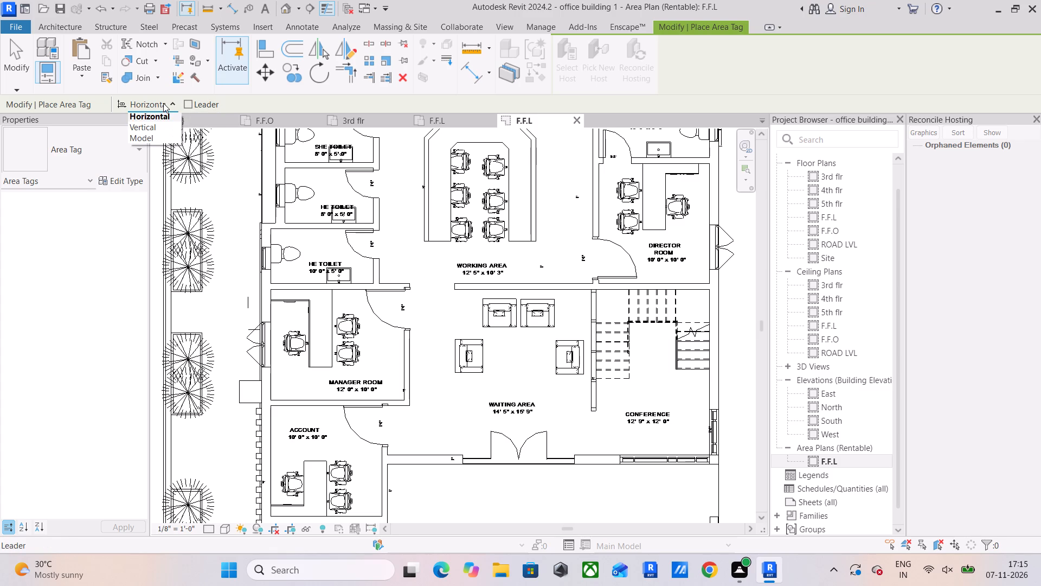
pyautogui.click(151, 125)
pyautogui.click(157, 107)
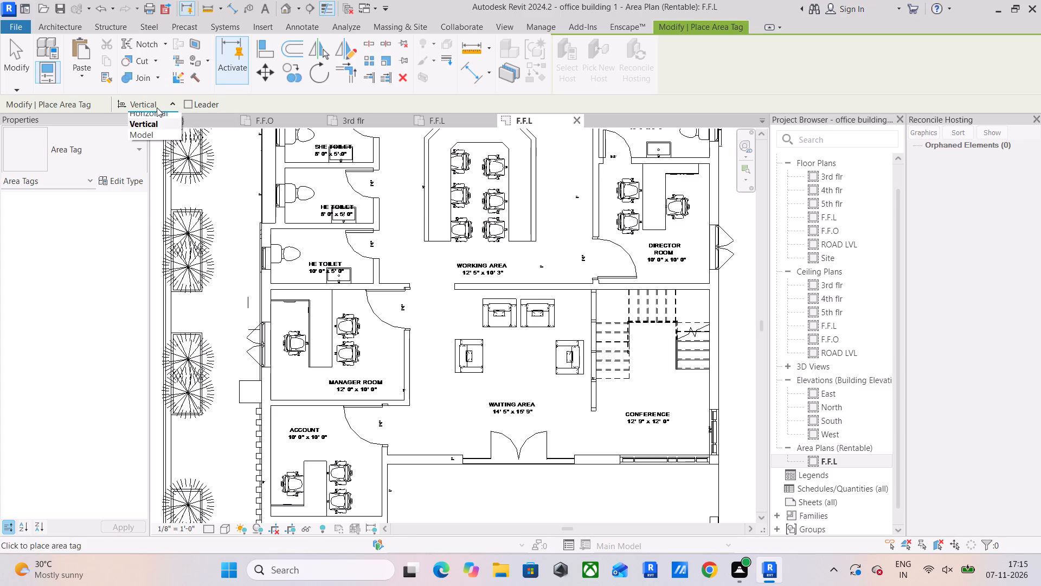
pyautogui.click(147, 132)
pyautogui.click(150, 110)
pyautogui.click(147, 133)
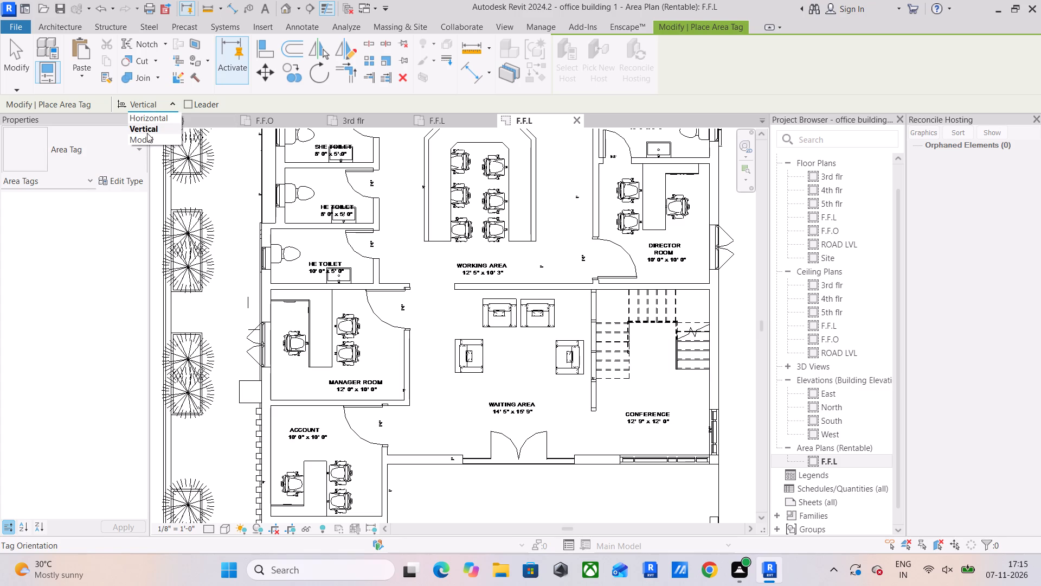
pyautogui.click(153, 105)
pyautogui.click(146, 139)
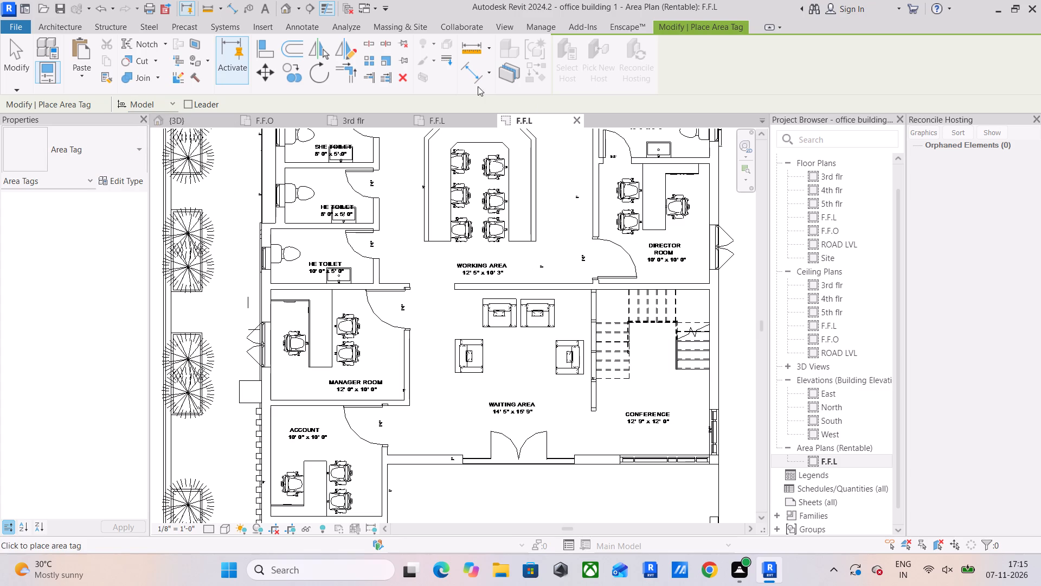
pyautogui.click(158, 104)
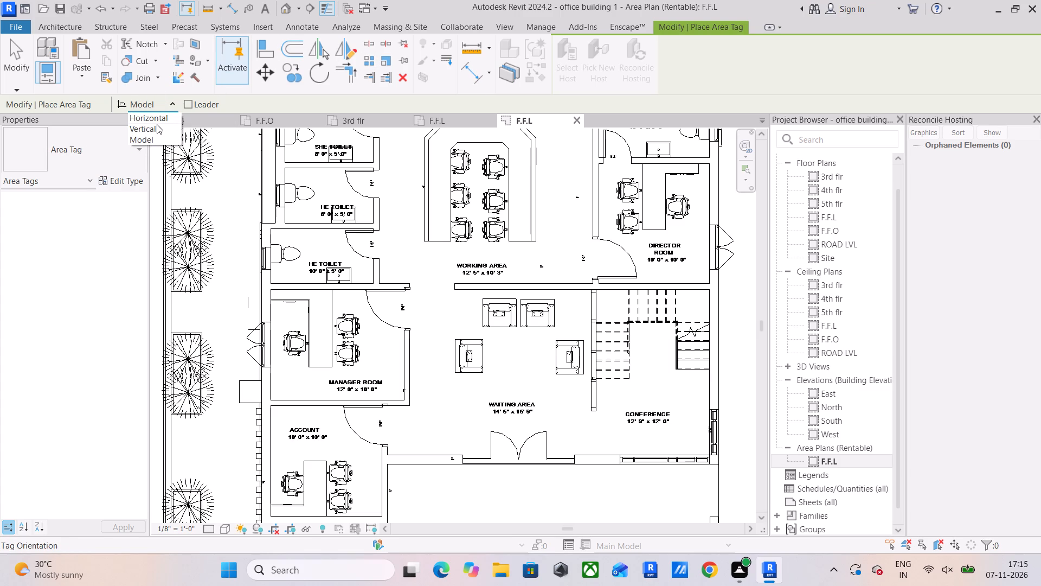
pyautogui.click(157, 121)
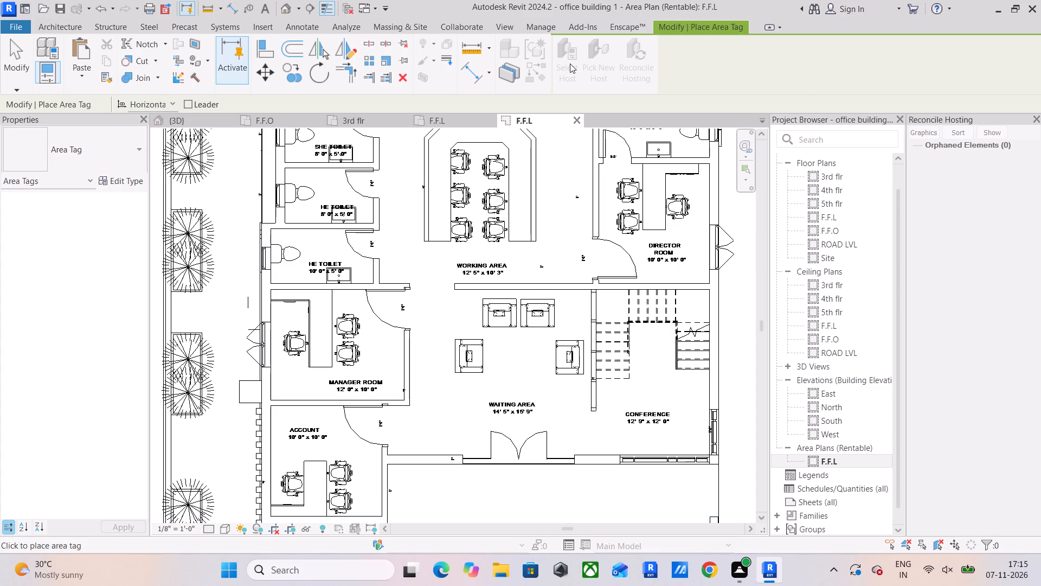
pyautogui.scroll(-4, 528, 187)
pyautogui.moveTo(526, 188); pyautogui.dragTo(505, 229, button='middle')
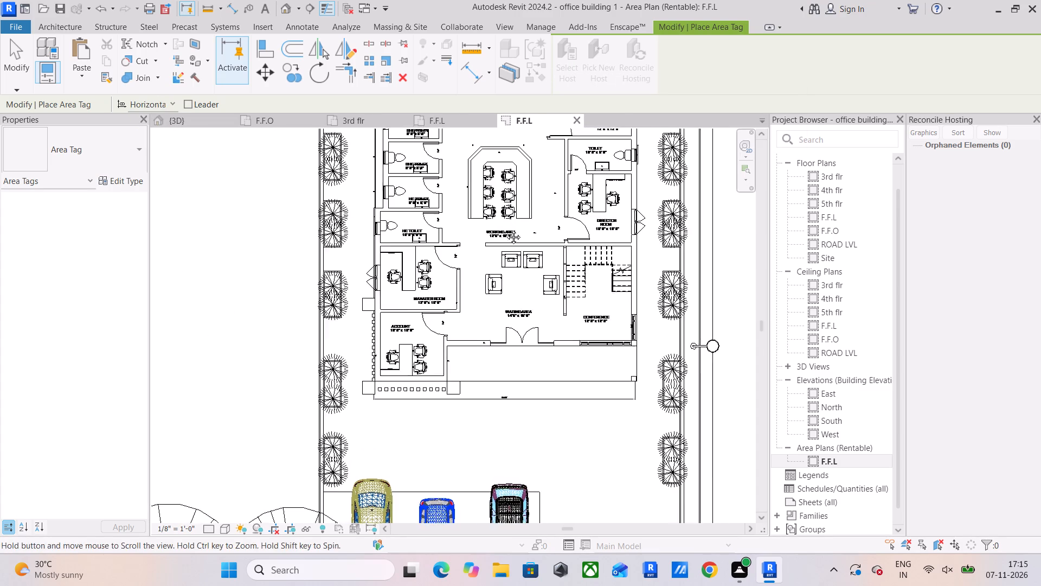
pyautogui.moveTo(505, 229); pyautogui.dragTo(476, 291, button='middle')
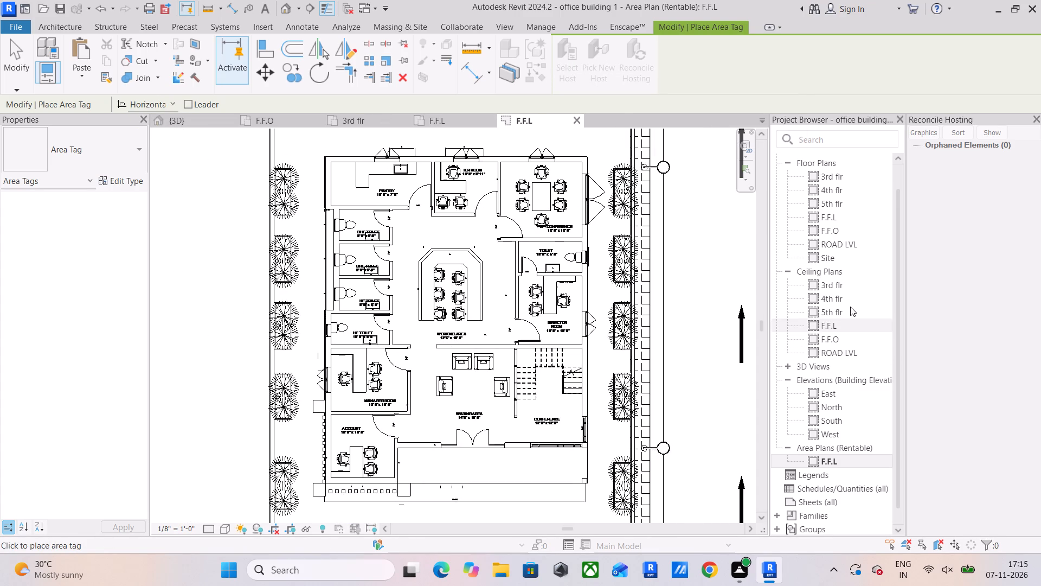
# Duplicate the F.F.L floor plan with detailing.
pyautogui.doubleClick(837, 220)
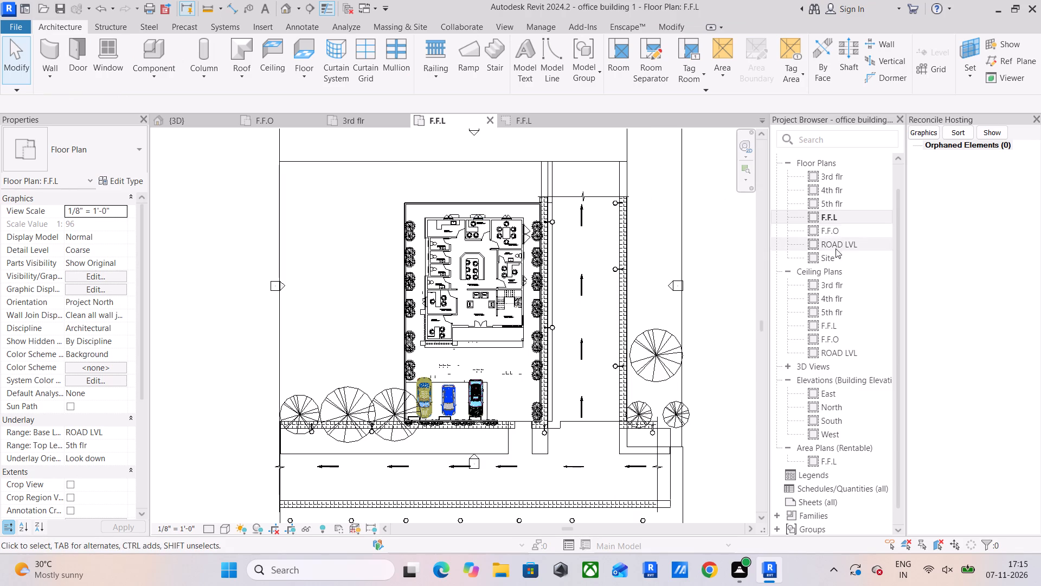
pyautogui.rightClick(834, 219)
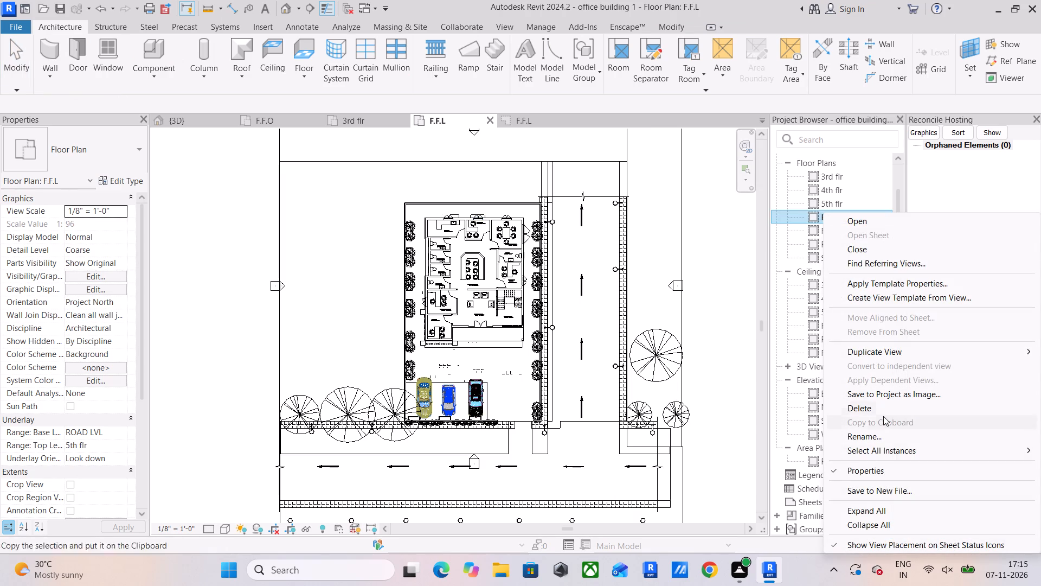
pyautogui.click(920, 356)
pyautogui.click(786, 365)
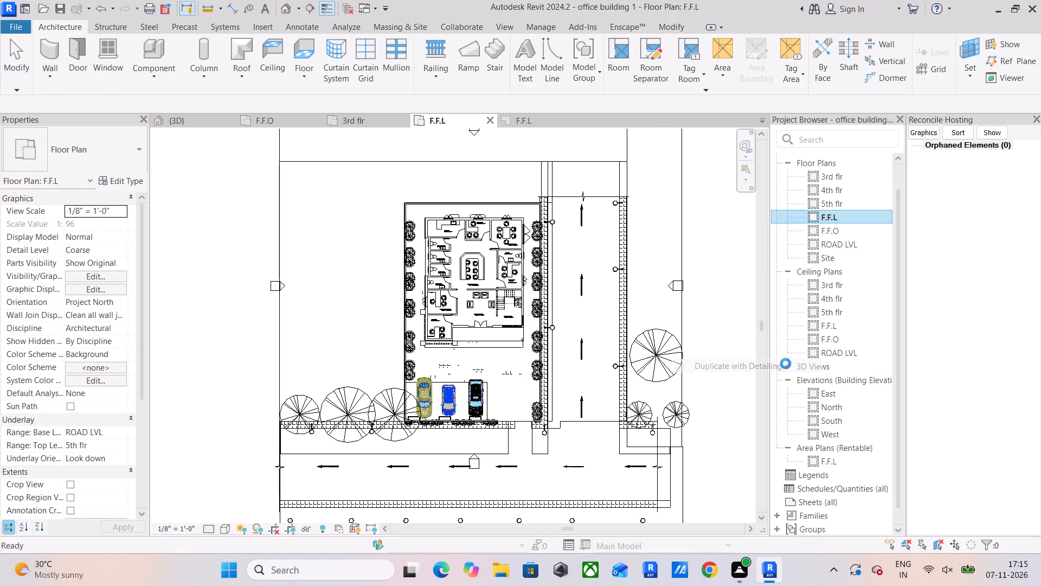
# Examine the toilet rooms and their name and size labels in the duplicated F.F.L floor plan.
pyautogui.scroll(5, 503, 305)
pyautogui.scroll(4, 471, 267)
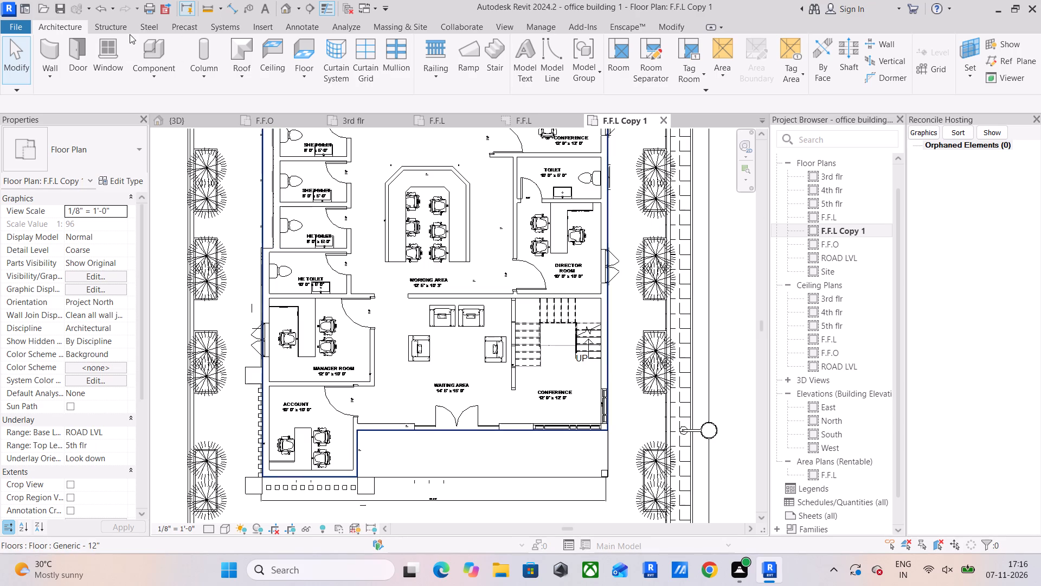
pyautogui.scroll(11, 256, 208)
pyautogui.moveTo(370, 265); pyautogui.dragTo(226, 294, button='middle')
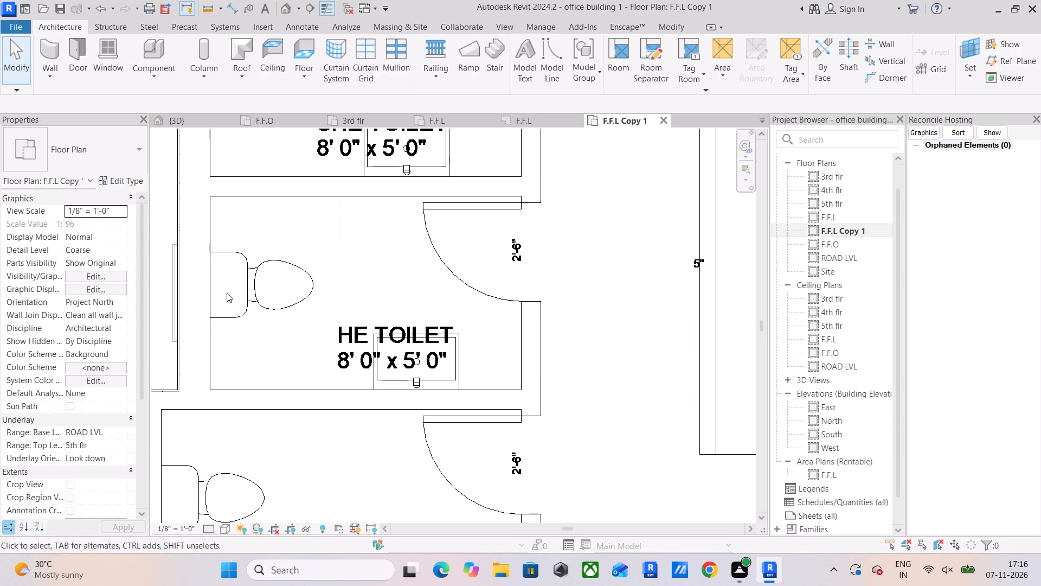
pyautogui.scroll(-6, 317, 205)
pyautogui.moveTo(339, 220); pyautogui.dragTo(330, 233, button='middle')
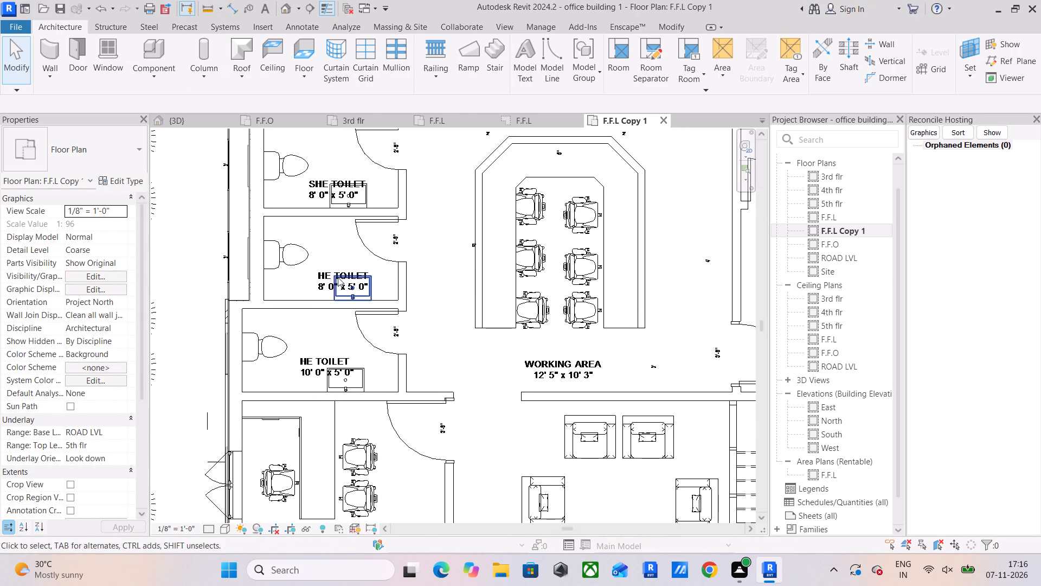
pyautogui.scroll(4, 320, 284)
pyautogui.scroll(-1, 347, 269)
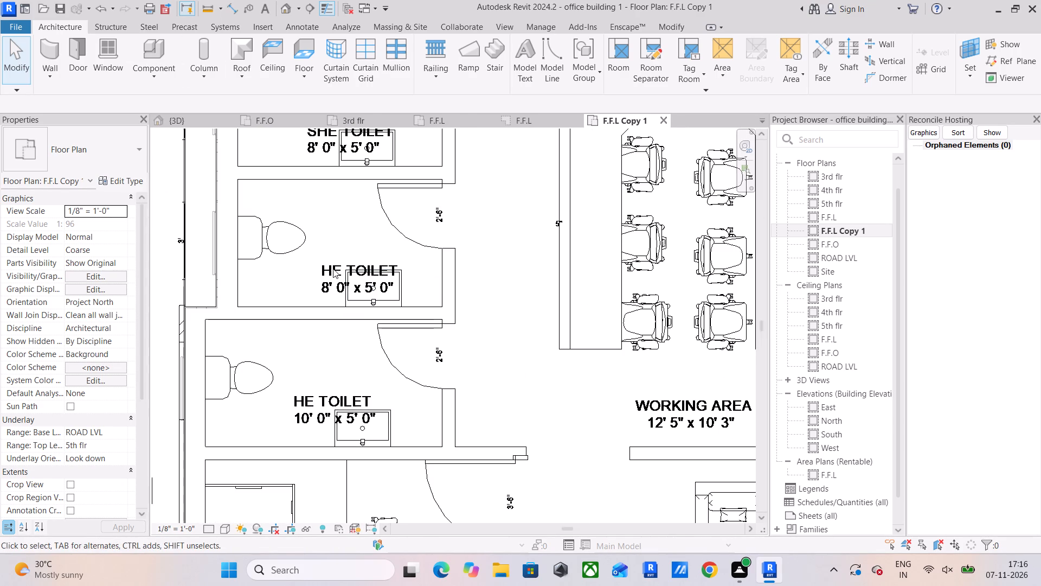
# Examine the lower rooms and entrance side of the duplicated F.F.L floor plan, from the toilets down to the account room.
pyautogui.click(322, 270)
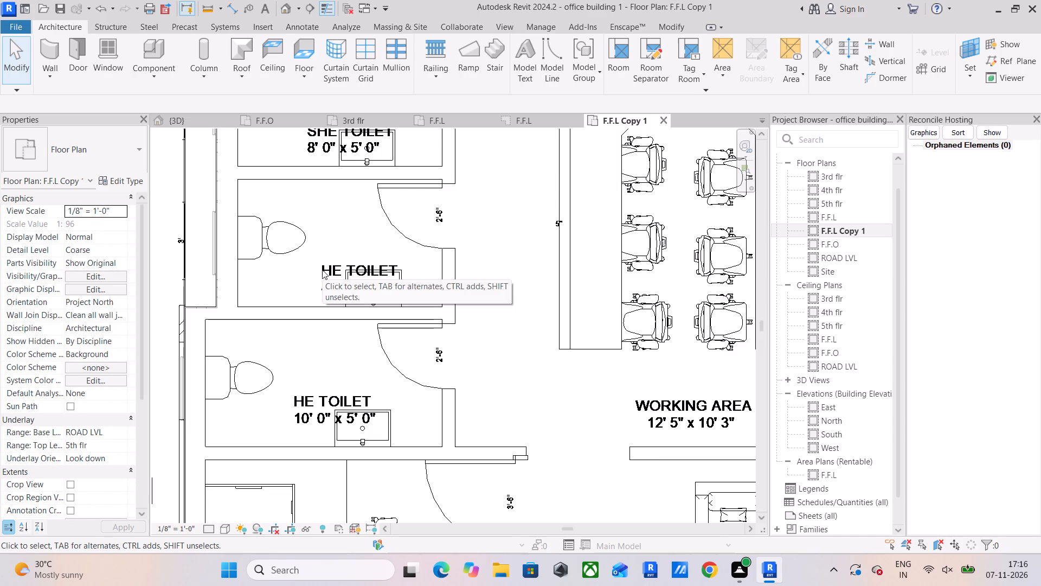
pyautogui.scroll(-4, 322, 270)
pyautogui.click(530, 345)
pyautogui.scroll(-4, 527, 345)
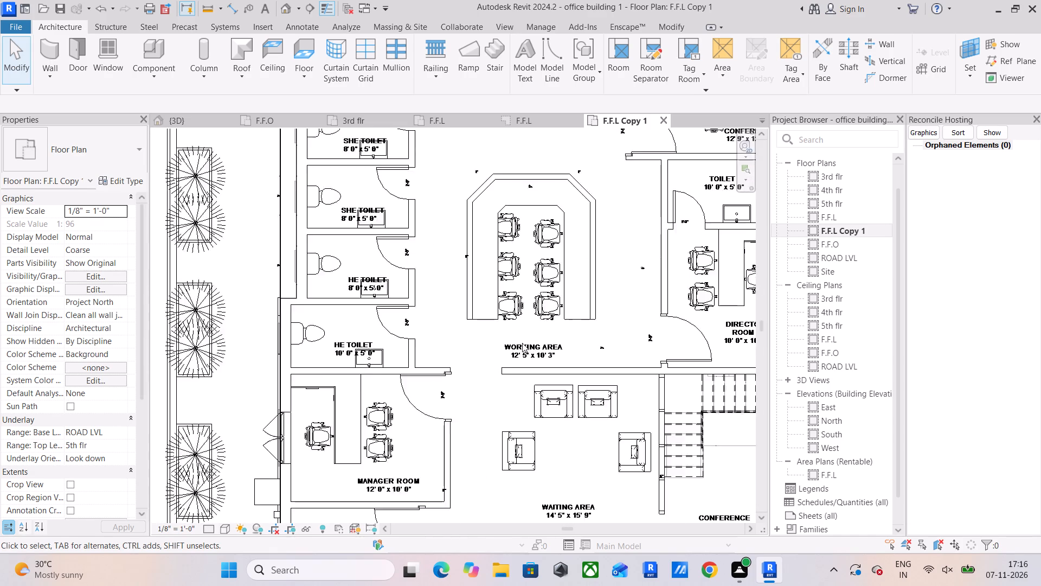
pyautogui.moveTo(522, 343); pyautogui.dragTo(530, 182, button='middle')
pyautogui.moveTo(432, 381); pyautogui.dragTo(458, 266, button='middle')
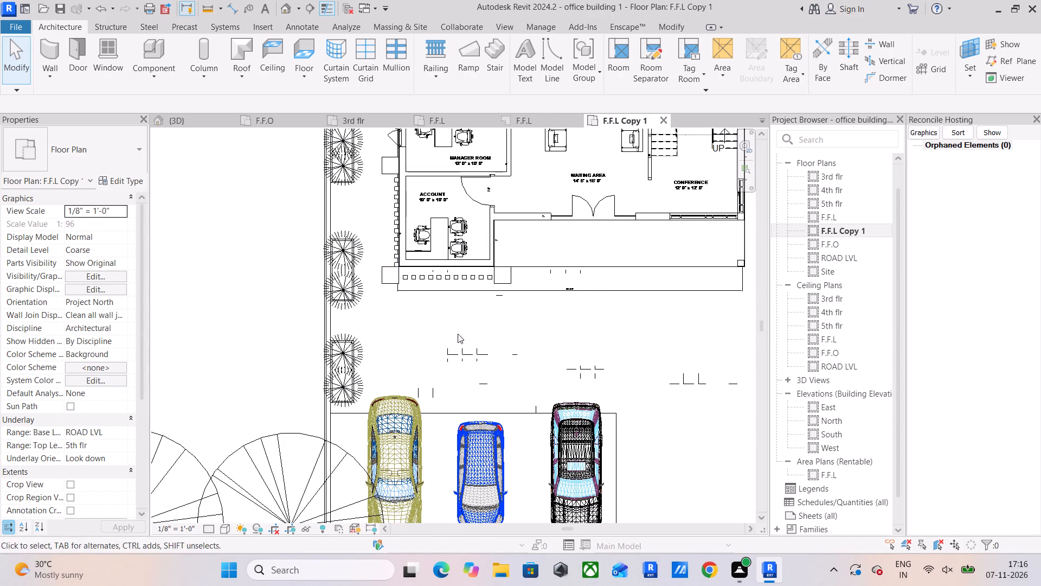
pyautogui.scroll(5, 409, 263)
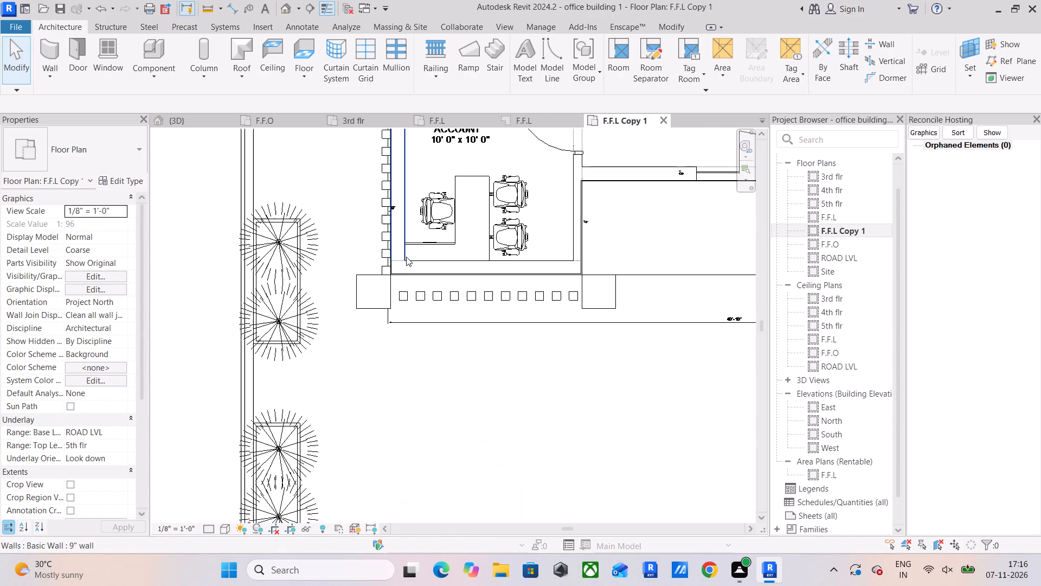
# Close all open plan views, keeping only the 3D view open.
pyautogui.click(663, 118)
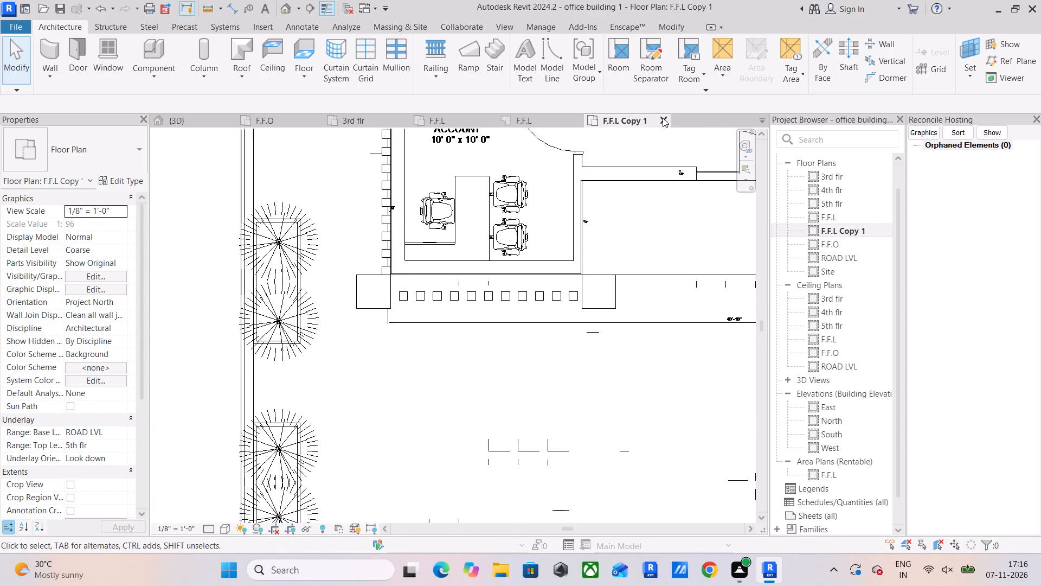
pyautogui.click(576, 117)
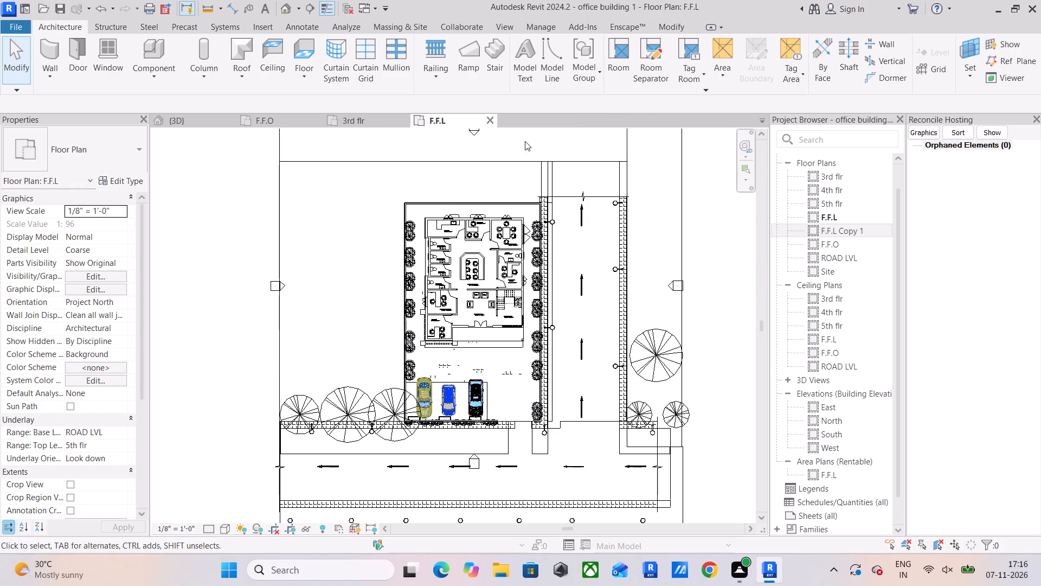
pyautogui.click(485, 117)
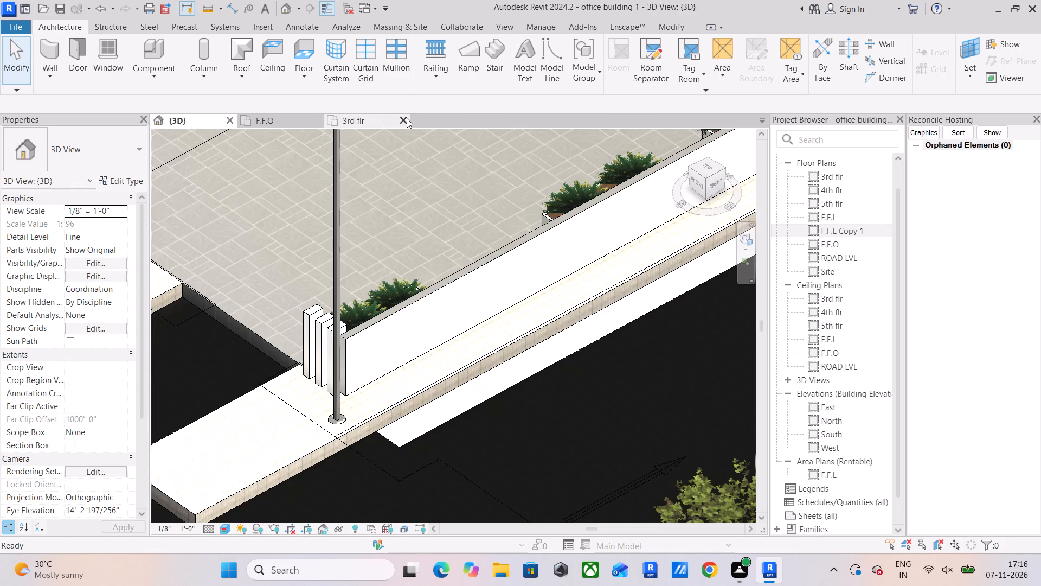
pyautogui.click(407, 118)
pyautogui.click(317, 120)
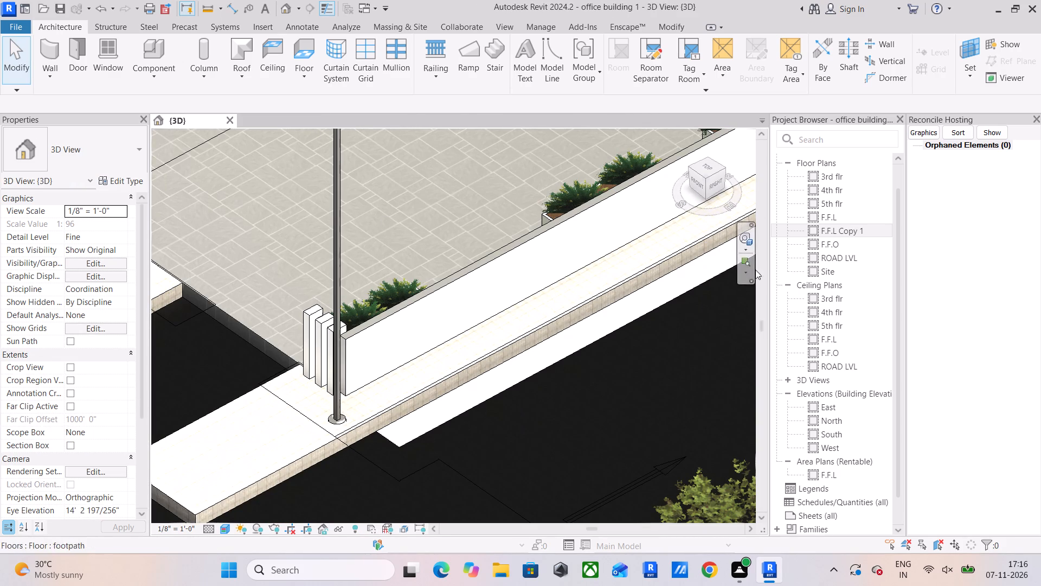
# Reopen the F.F.L floor plan and delete the imported office building.dwg drawing from it.
pyautogui.doubleClick(832, 213)
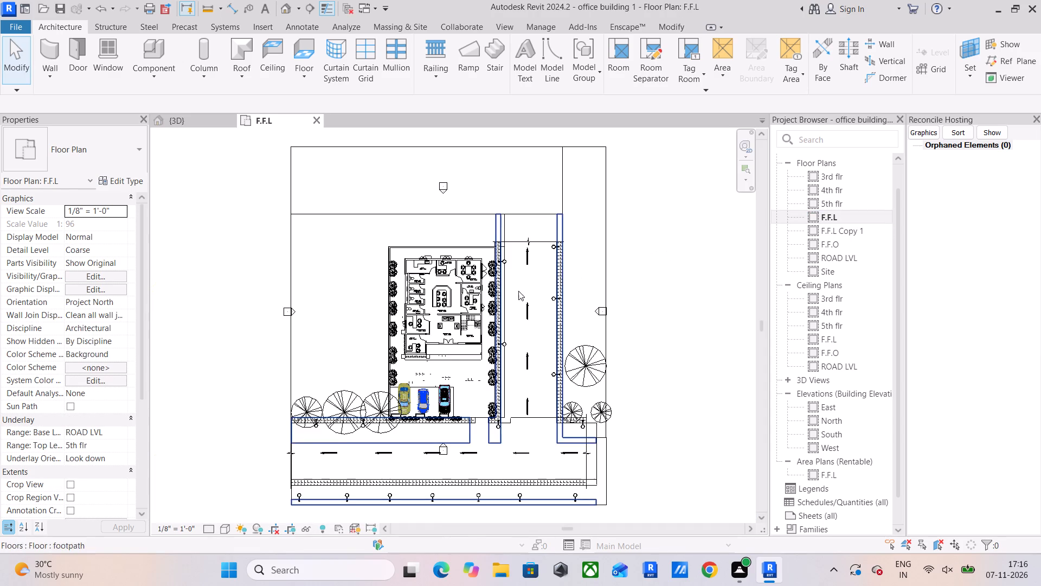
pyautogui.scroll(10, 437, 410)
pyautogui.moveTo(387, 461); pyautogui.dragTo(414, 437, button='middle')
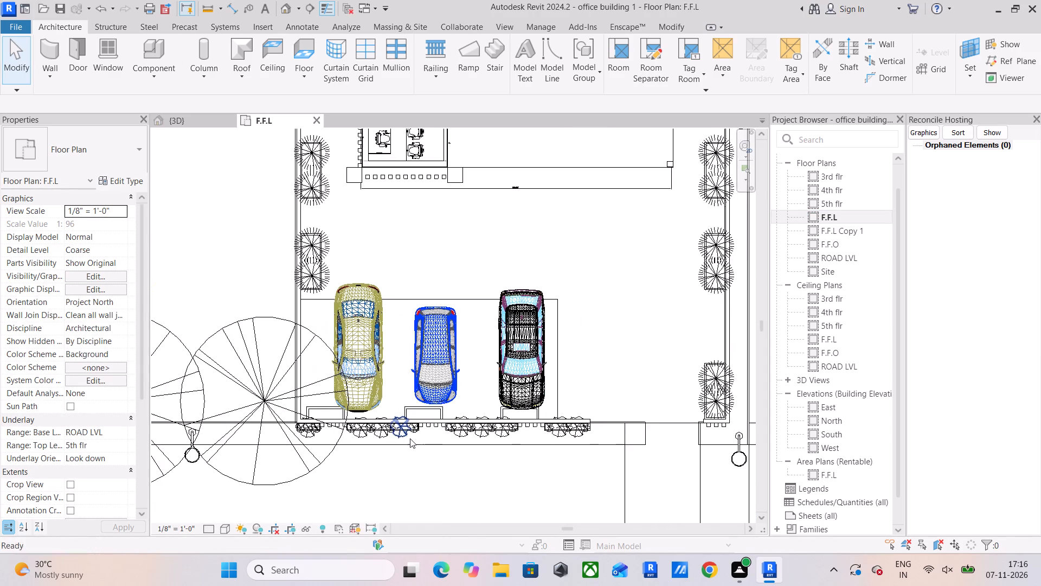
pyautogui.scroll(6, 377, 430)
pyautogui.scroll(4, 333, 392)
pyautogui.moveTo(394, 396); pyautogui.dragTo(434, 337, button='middle')
pyautogui.scroll(-9, 442, 335)
pyautogui.moveTo(523, 351); pyautogui.dragTo(426, 407, button='middle')
pyautogui.scroll(-3, 445, 394)
pyautogui.moveTo(459, 393); pyautogui.dragTo(407, 430, button='middle')
pyautogui.click(695, 417)
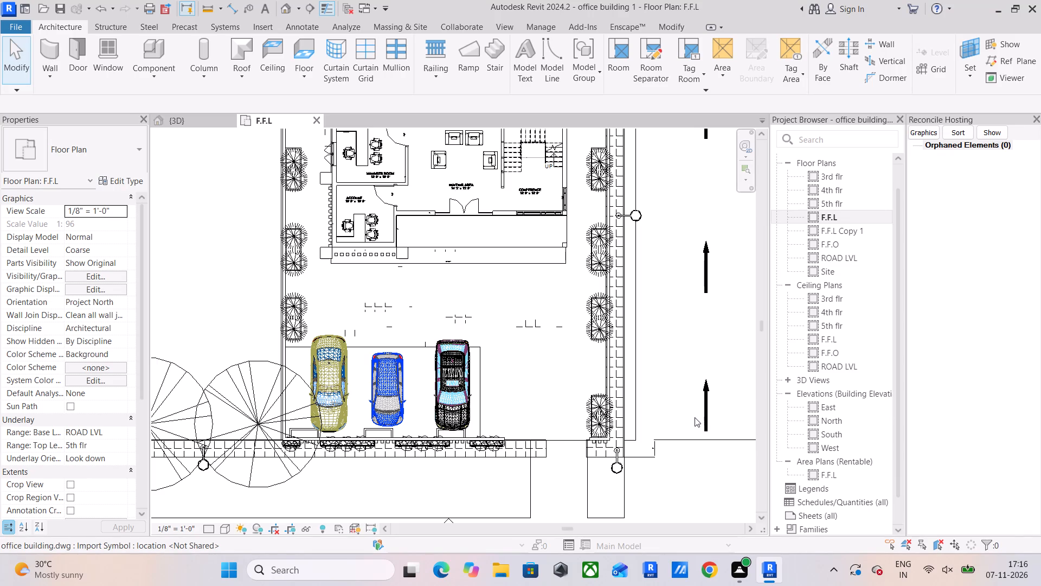
pyautogui.scroll(-4, 653, 417)
pyautogui.moveTo(653, 417); pyautogui.dragTo(683, 319, button='middle')
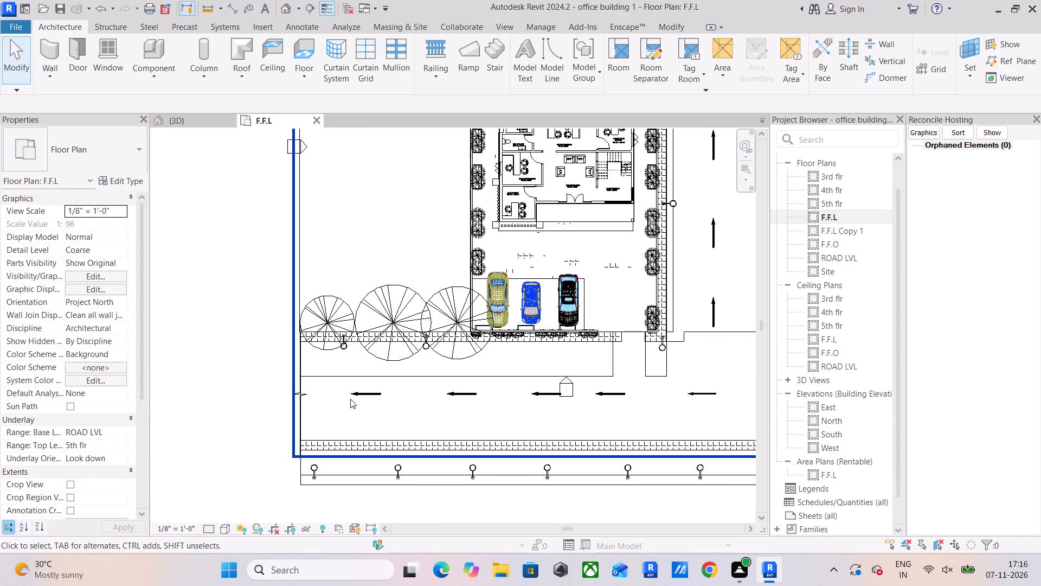
pyautogui.click(350, 399)
pyautogui.press('Delete')
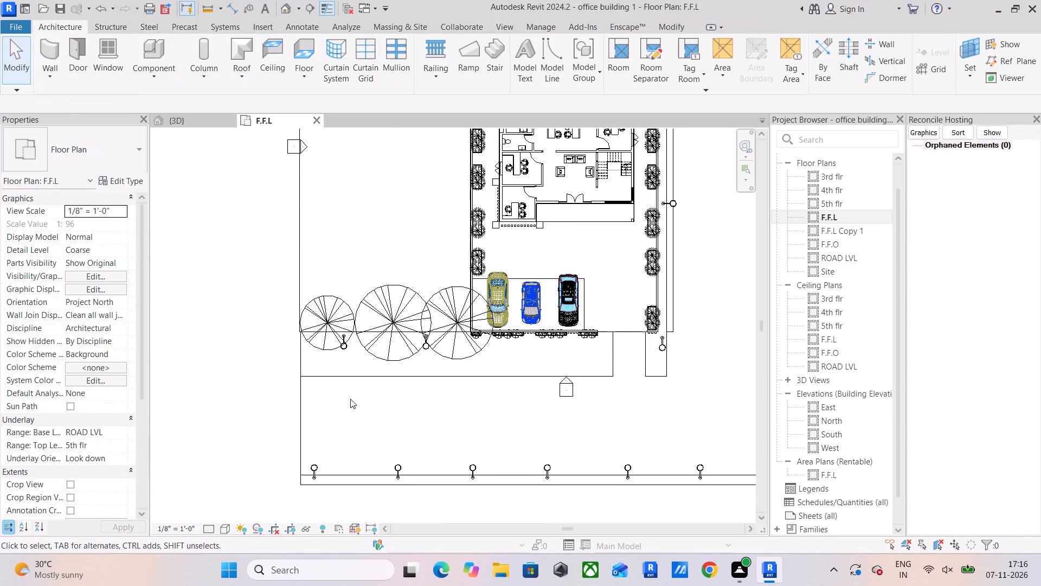
# Create a Rentable area plan for the 1st flr level with automatic area boundary lines along the exterior walls.
pyautogui.moveTo(505, 235); pyautogui.dragTo(478, 367, button='middle')
pyautogui.scroll(5, 517, 278)
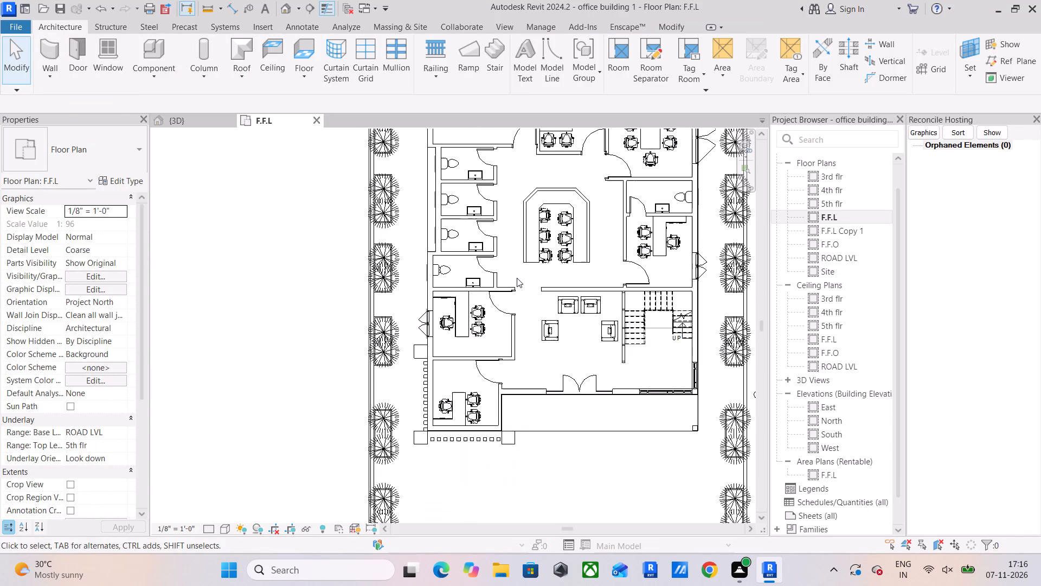
pyautogui.moveTo(515, 301); pyautogui.dragTo(509, 318, button='middle')
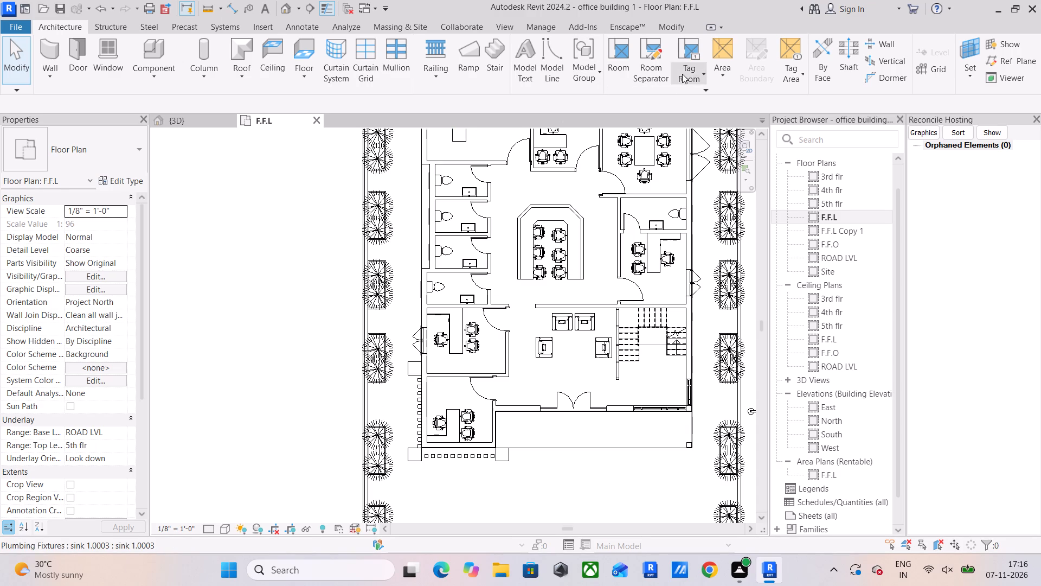
pyautogui.click(717, 70)
pyautogui.click(730, 99)
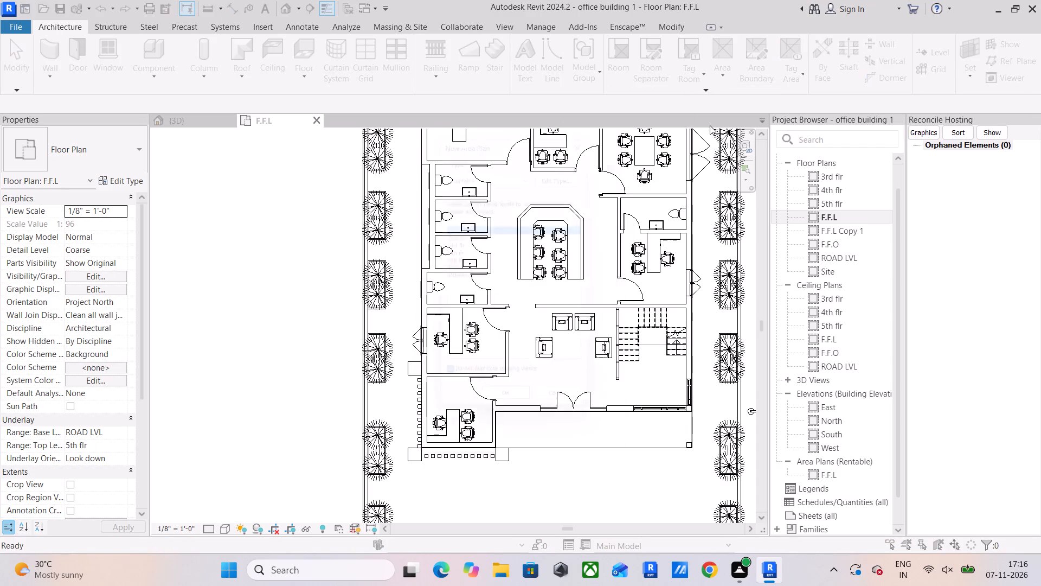
pyautogui.click(513, 419)
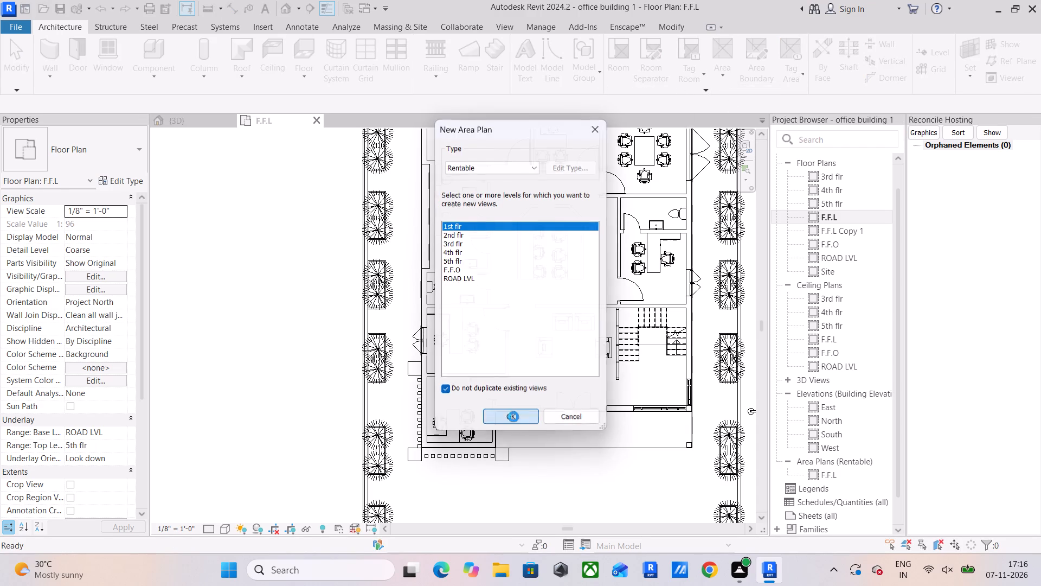
pyautogui.click(499, 288)
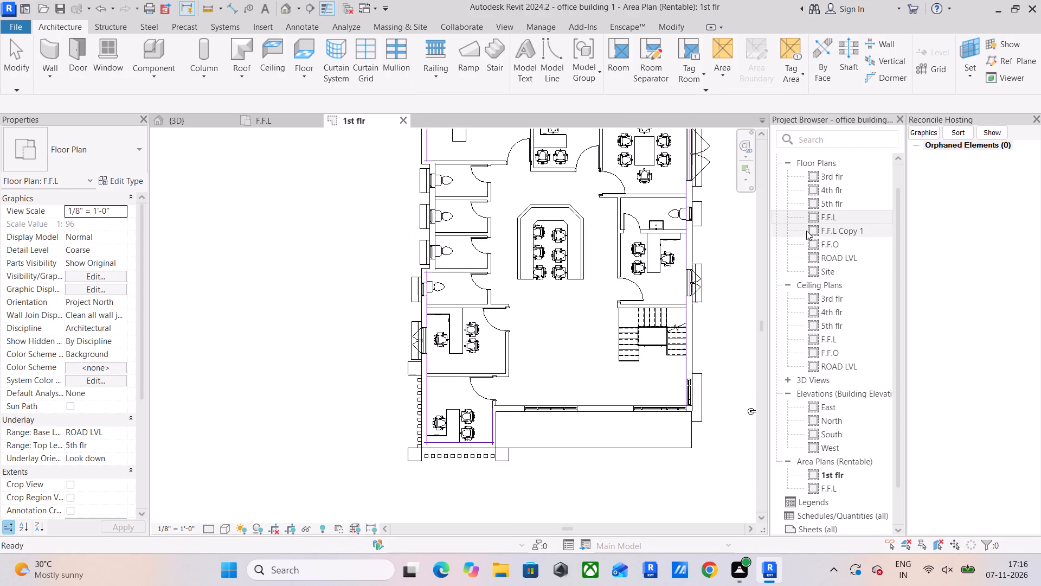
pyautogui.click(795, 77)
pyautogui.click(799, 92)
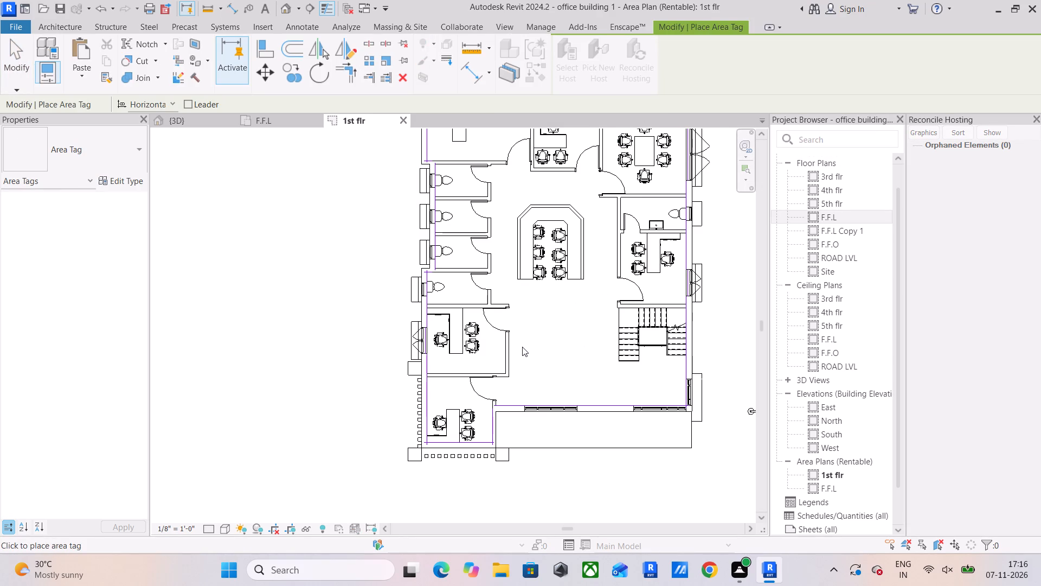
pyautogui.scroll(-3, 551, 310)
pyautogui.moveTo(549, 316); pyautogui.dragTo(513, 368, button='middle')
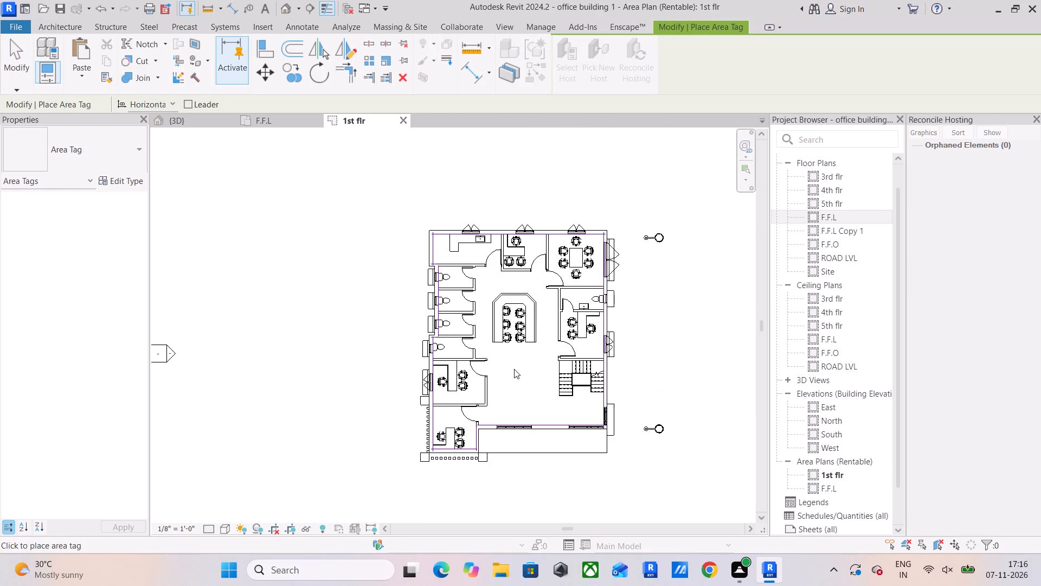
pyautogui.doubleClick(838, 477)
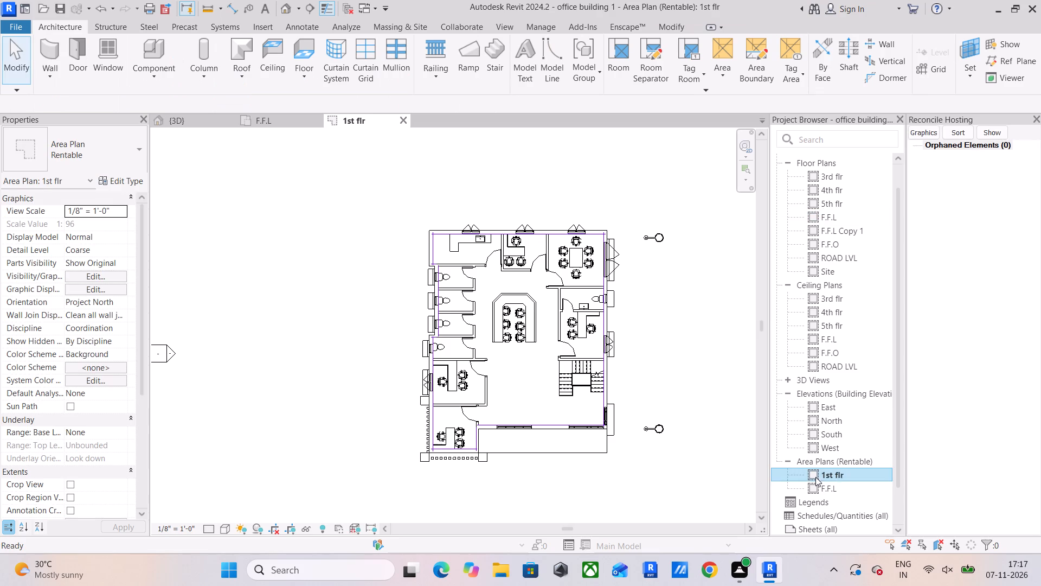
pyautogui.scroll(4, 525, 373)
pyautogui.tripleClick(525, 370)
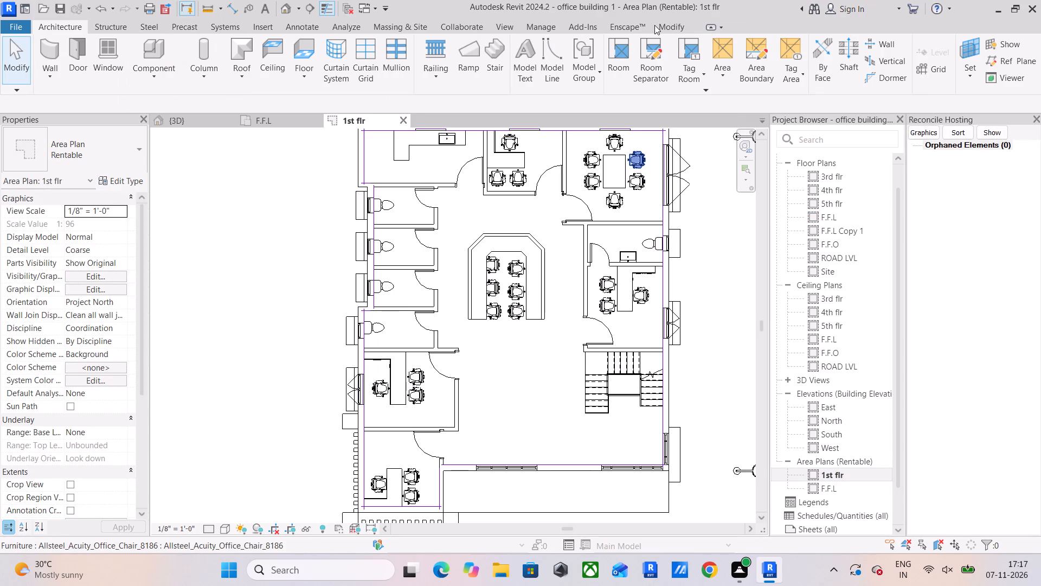
# Review the callout tag type properties for Callout Head w 1/8" Corner Radius in the project's annotation settings.
pyautogui.click(543, 31)
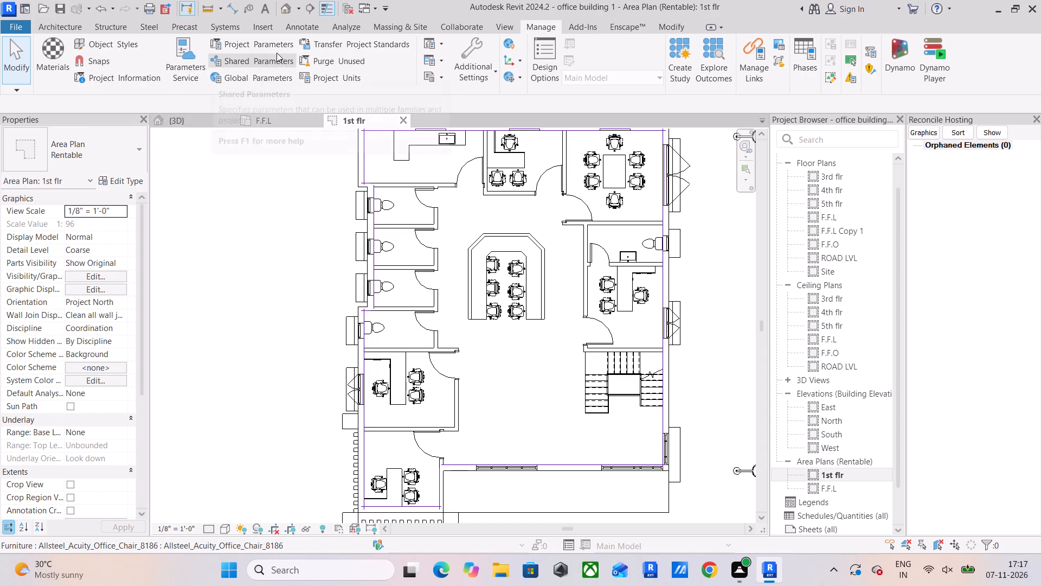
pyautogui.click(491, 82)
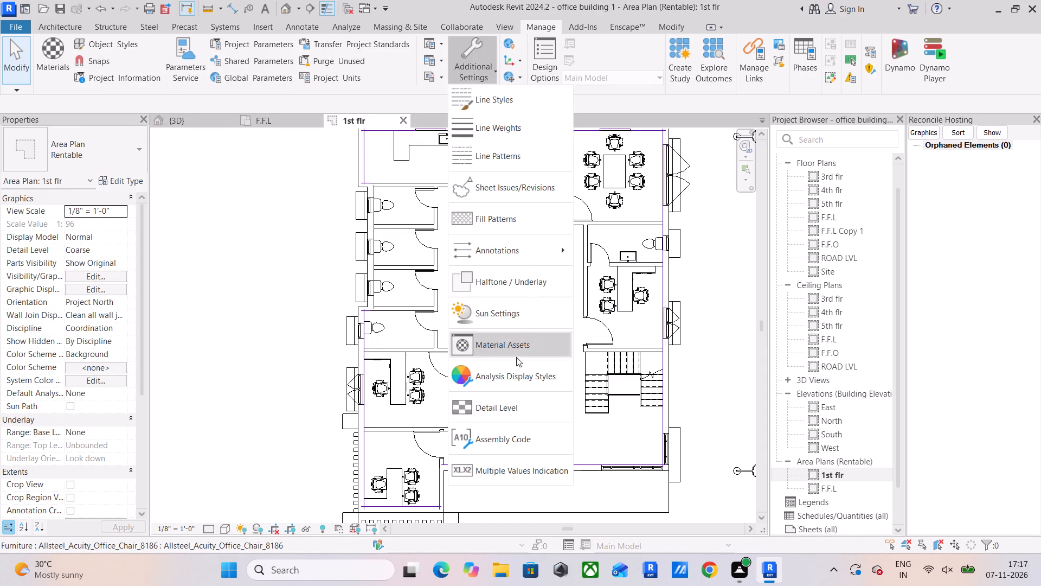
pyautogui.click(514, 251)
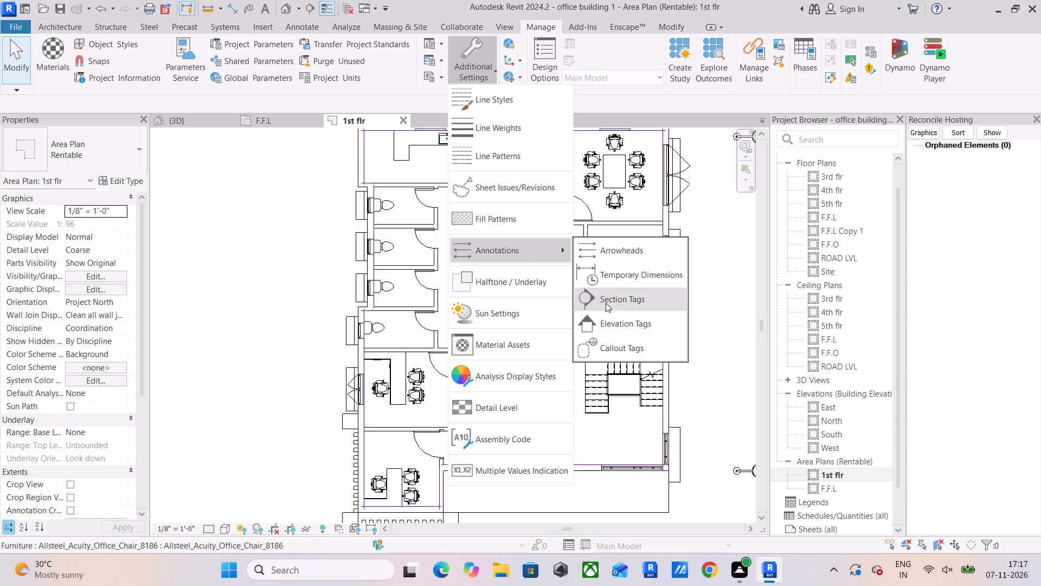
pyautogui.click(610, 345)
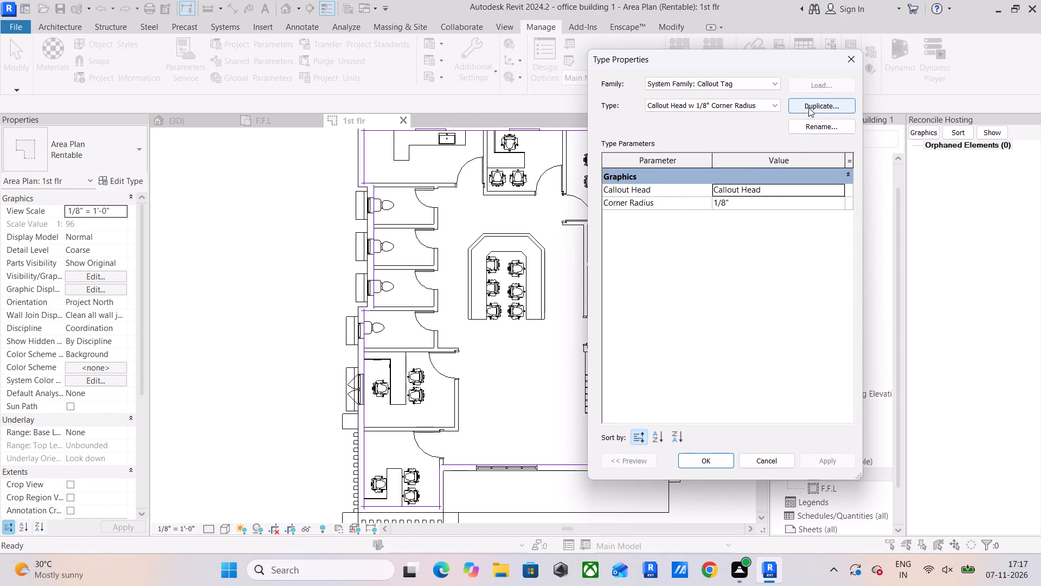
pyautogui.click(718, 455)
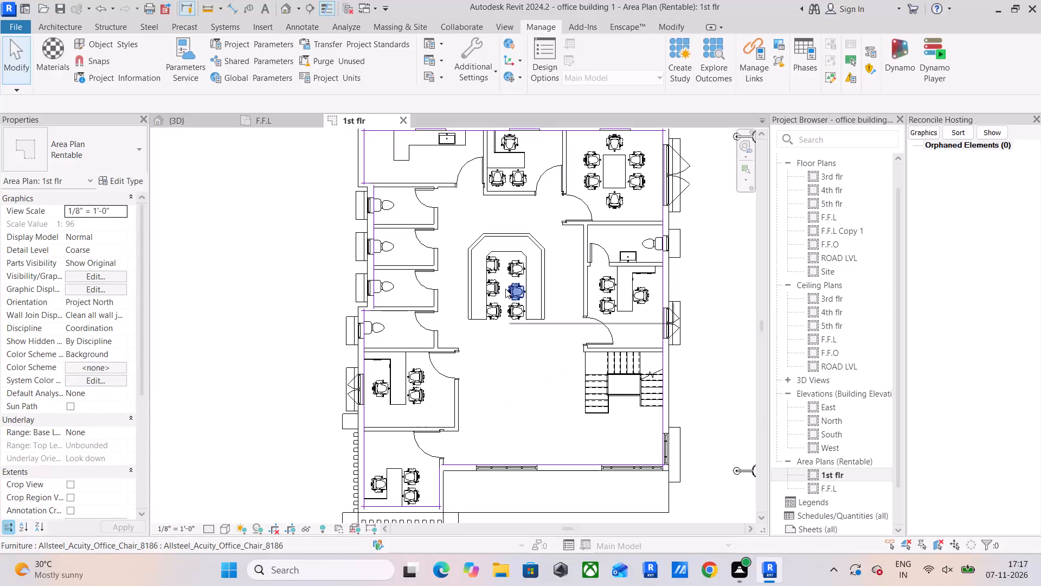
# Examine the area boundary lines around the pantry corner and toilets of the 1st flr area plan.
pyautogui.click(547, 370)
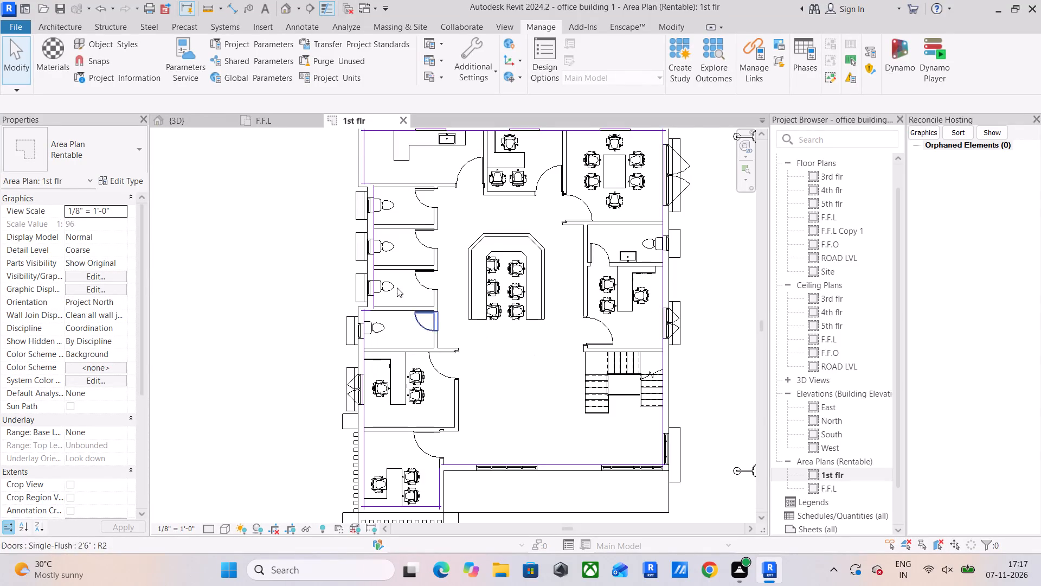
pyautogui.scroll(-3, 397, 287)
pyautogui.moveTo(403, 287); pyautogui.dragTo(413, 355, button='middle')
pyautogui.scroll(11, 458, 246)
pyautogui.click(348, 300)
pyautogui.scroll(-5, 348, 300)
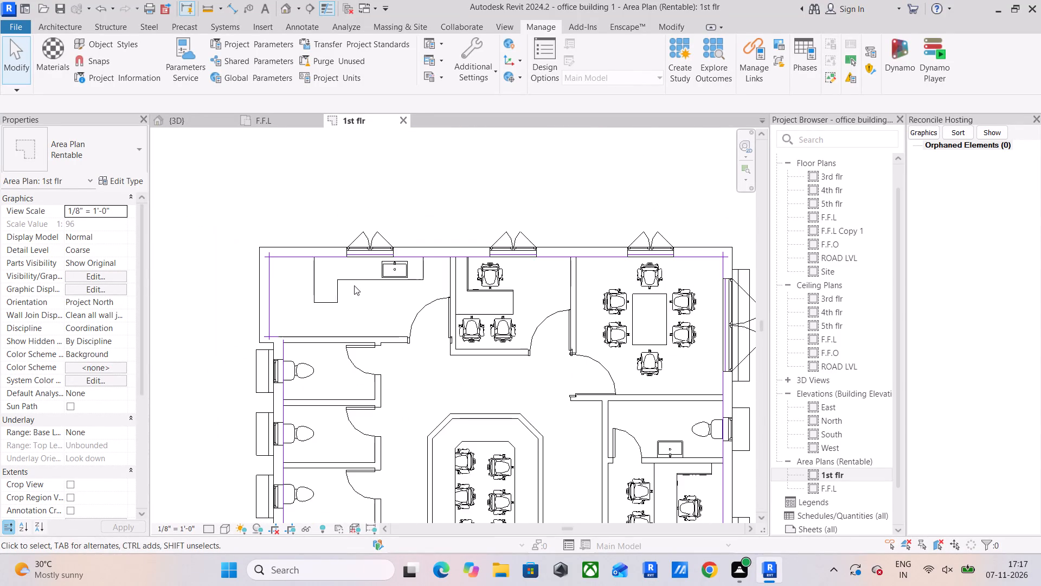
pyautogui.scroll(14, 279, 258)
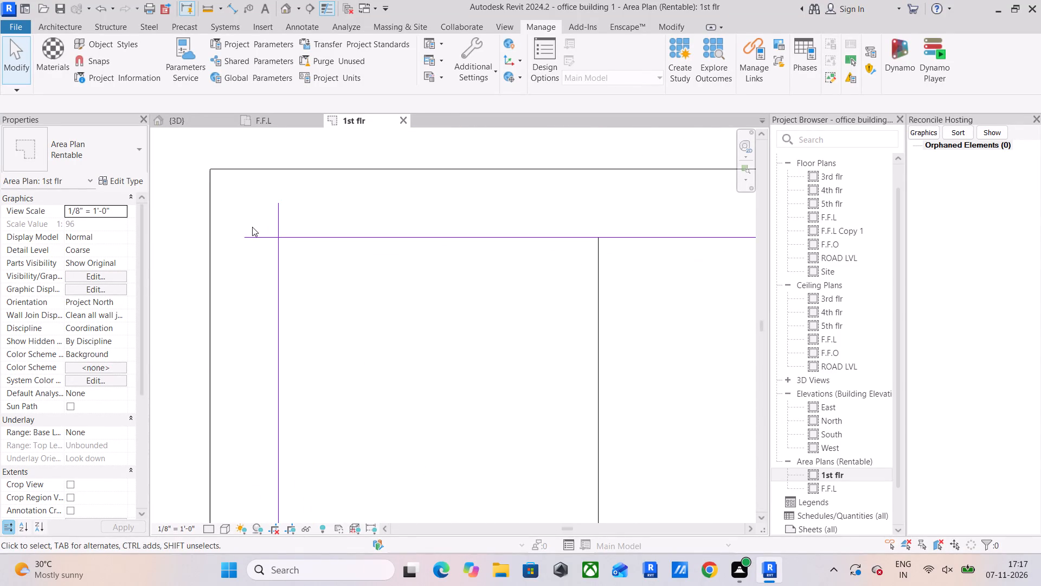
pyautogui.scroll(-10, 252, 227)
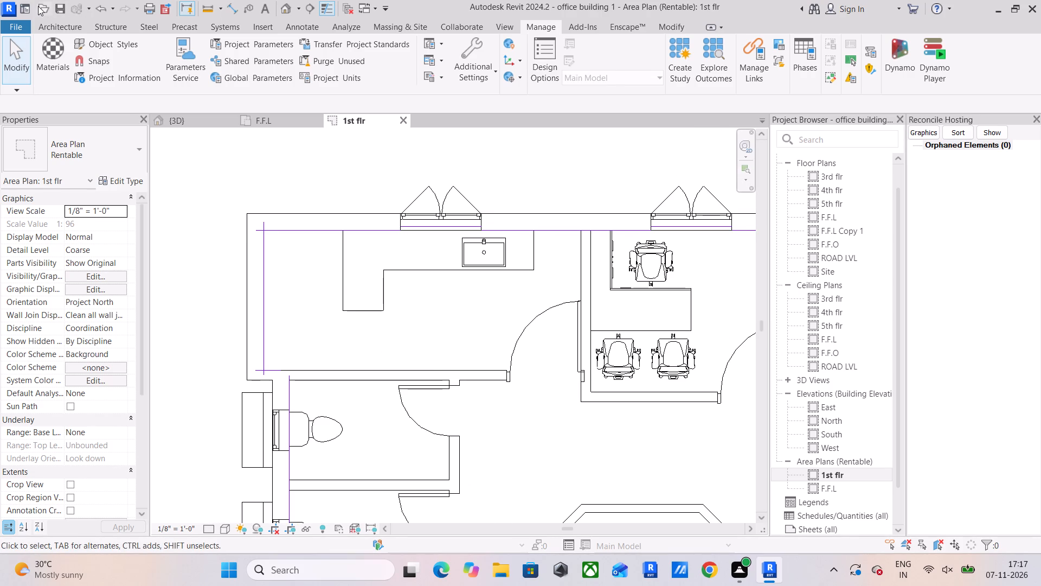
# Open the recent INTENSHIP PROJECT 7 model and examine the front of the house in its 3D view.
pyautogui.click(31, 3)
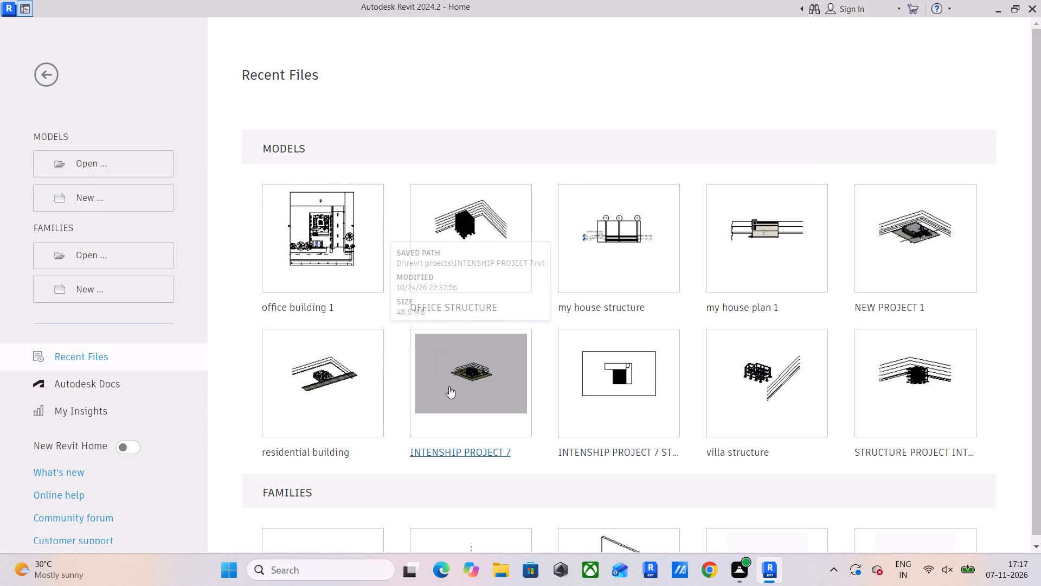
pyautogui.click(483, 373)
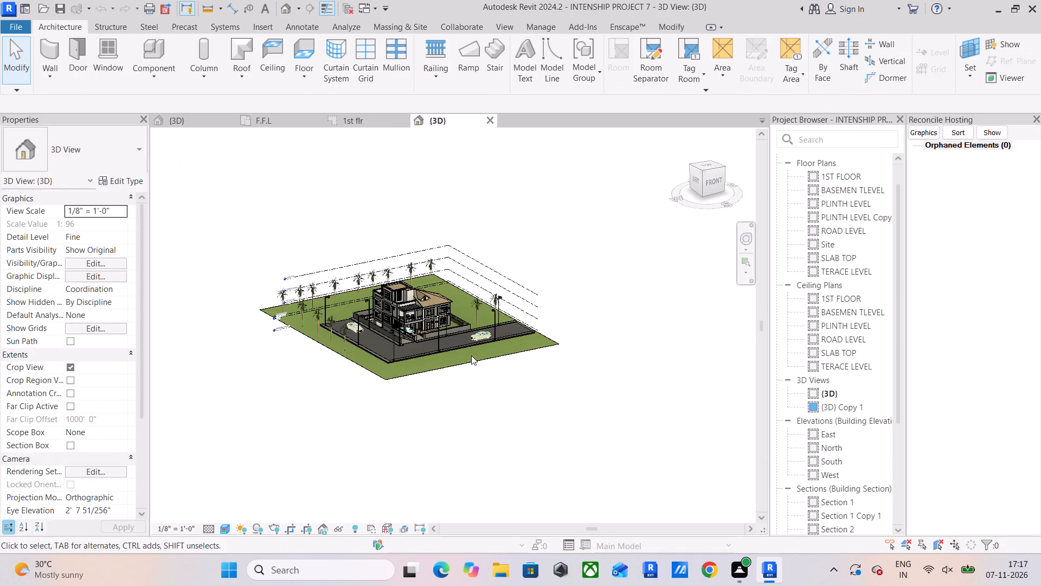
pyautogui.scroll(10, 417, 316)
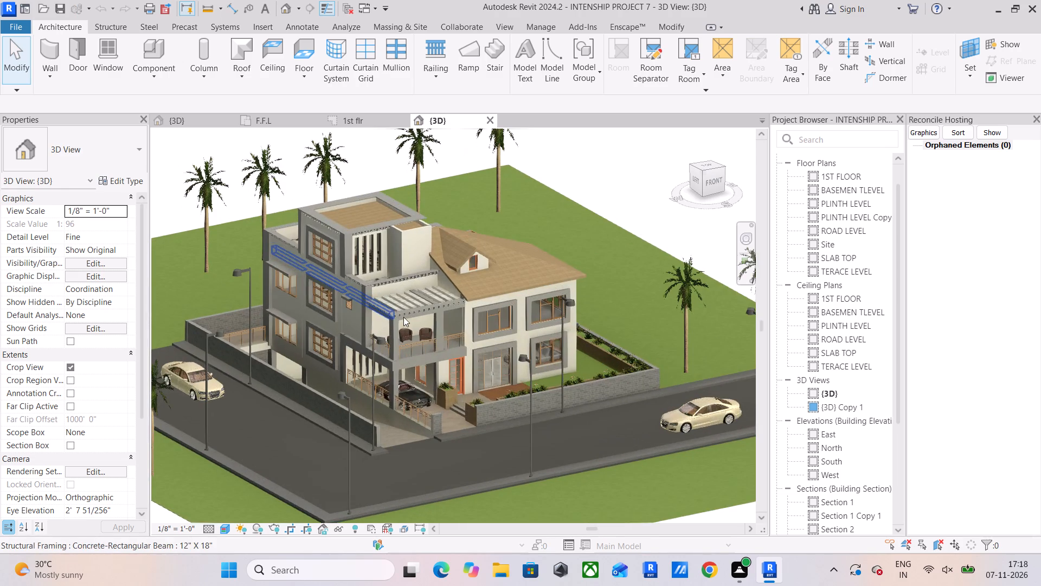
pyautogui.scroll(5, 386, 298)
pyautogui.moveTo(405, 342); pyautogui.dragTo(397, 294, button='middle')
pyautogui.scroll(1, 405, 342)
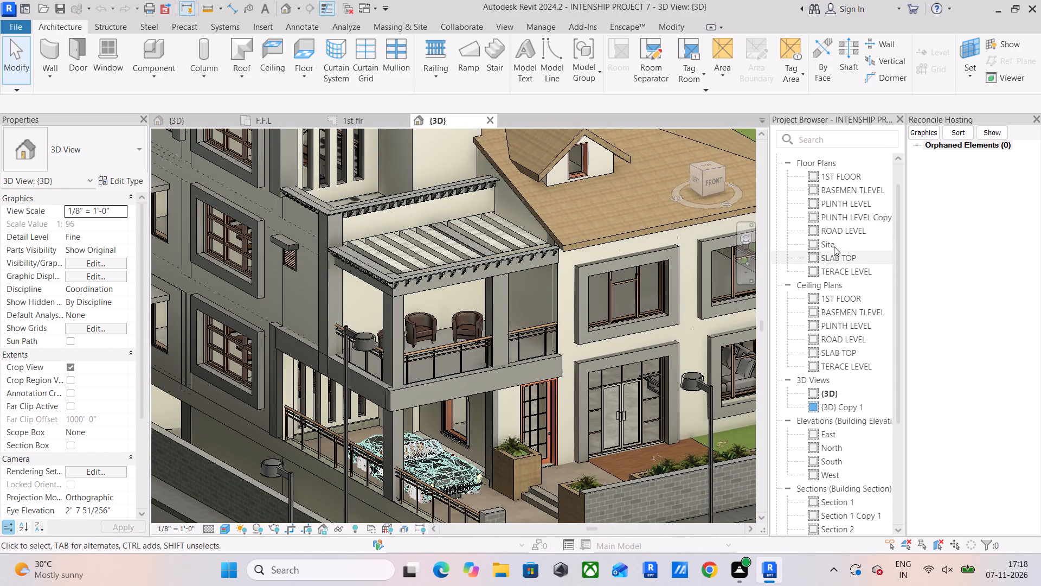
# Create a Rentable area plan for PLINTH LEVEL with automatic area boundary lines along all external walls.
pyautogui.doubleClick(838, 206)
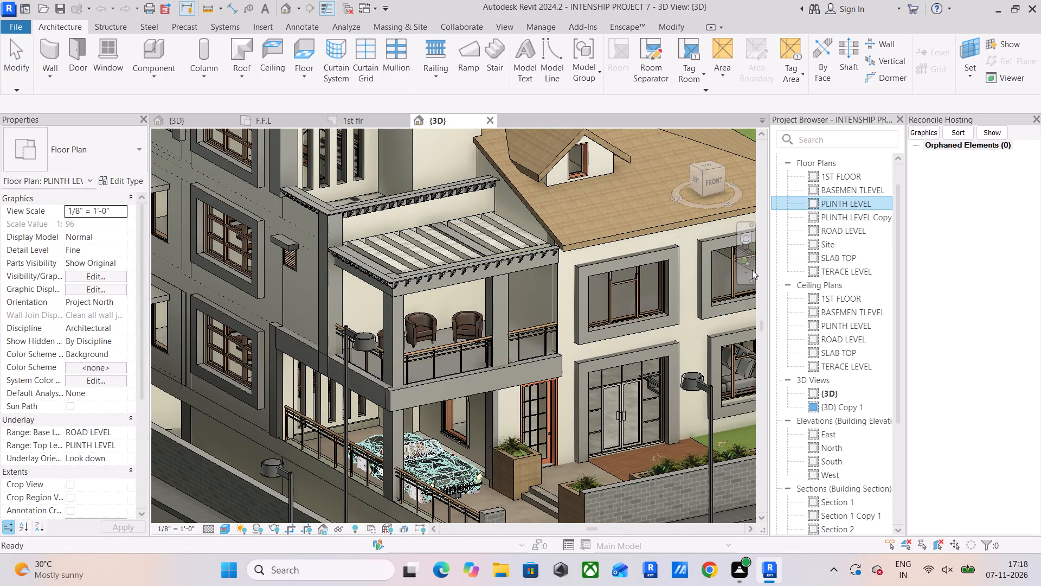
pyautogui.scroll(5, 412, 318)
pyautogui.scroll(5, 520, 363)
pyautogui.moveTo(514, 366); pyautogui.dragTo(428, 370, button='middle')
pyautogui.click(723, 73)
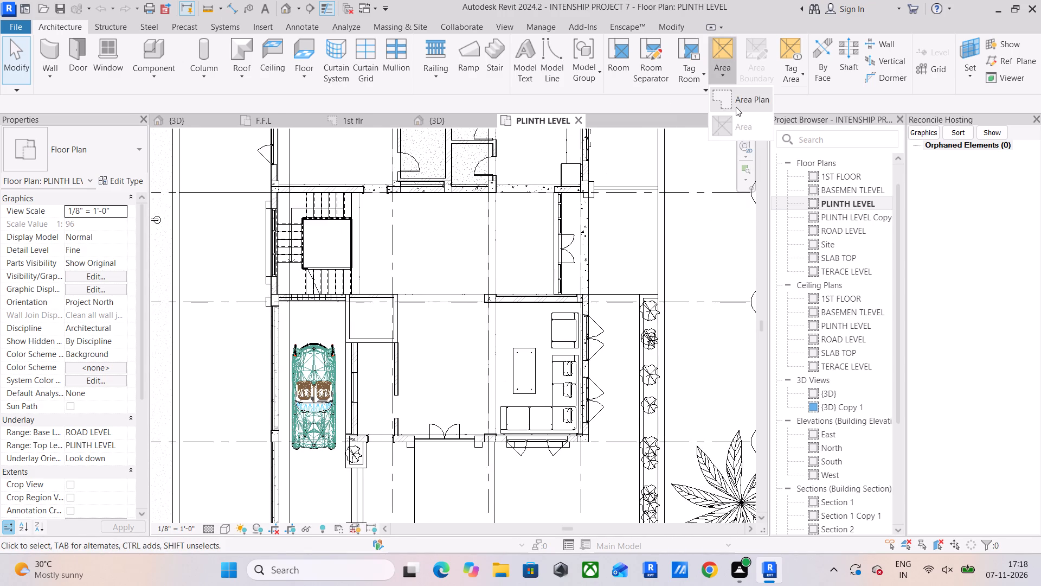
pyautogui.click(736, 107)
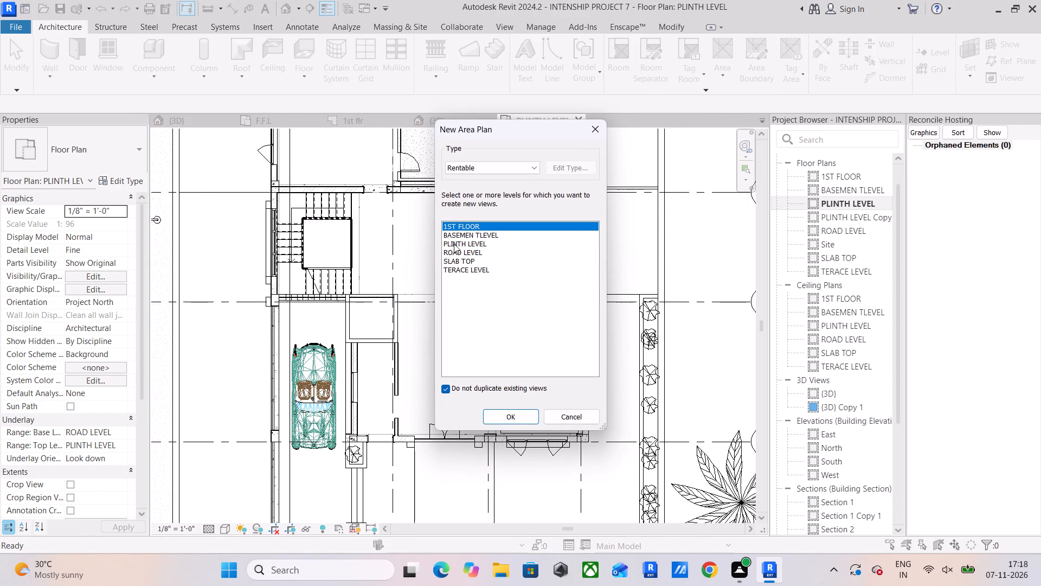
pyautogui.click(461, 239)
pyautogui.click(507, 420)
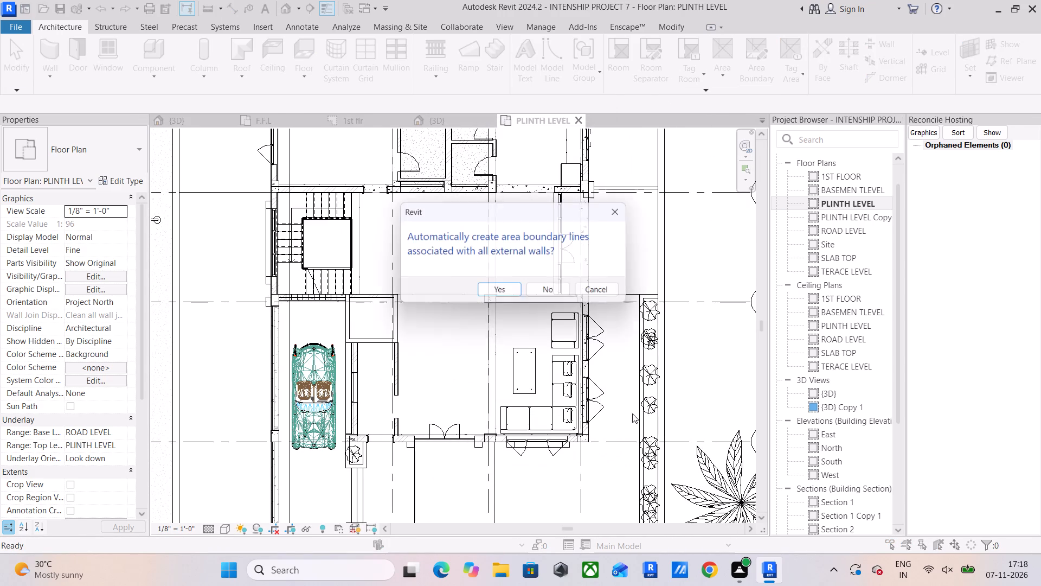
pyautogui.click(512, 290)
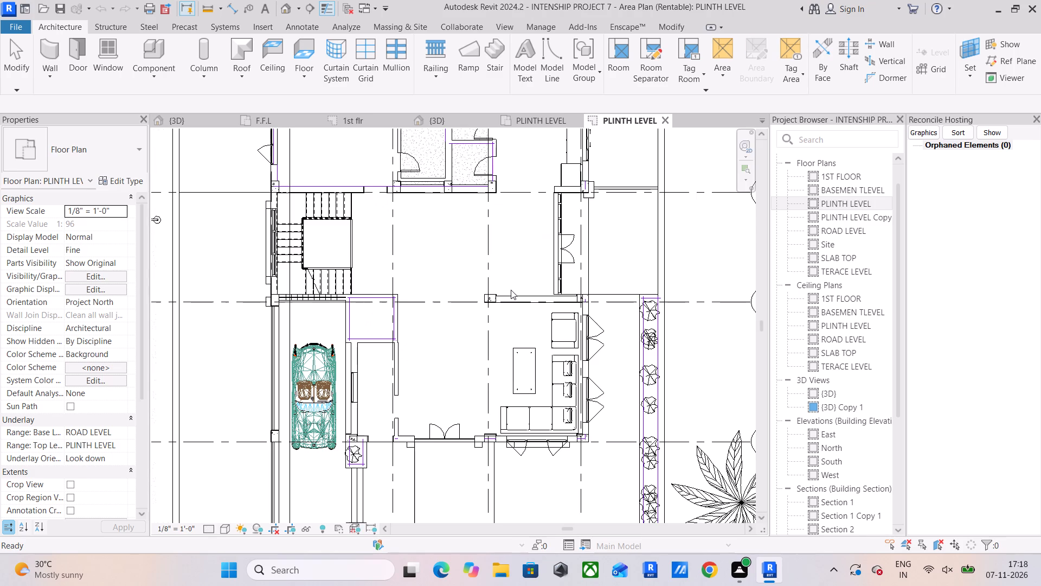
pyautogui.moveTo(596, 364); pyautogui.dragTo(518, 189, button='middle')
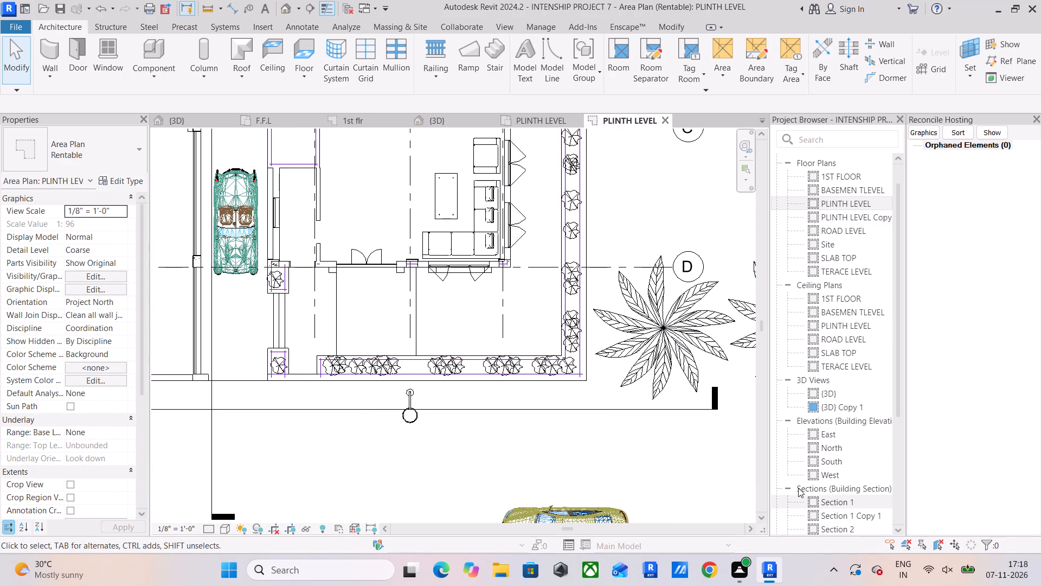
# Open the Gross Building area plan of PLINTH LEVEL and examine its tagged areas, boundary lines and parking bay with Tag Area active.
pyautogui.scroll(-5, 824, 443)
pyautogui.doubleClick(826, 404)
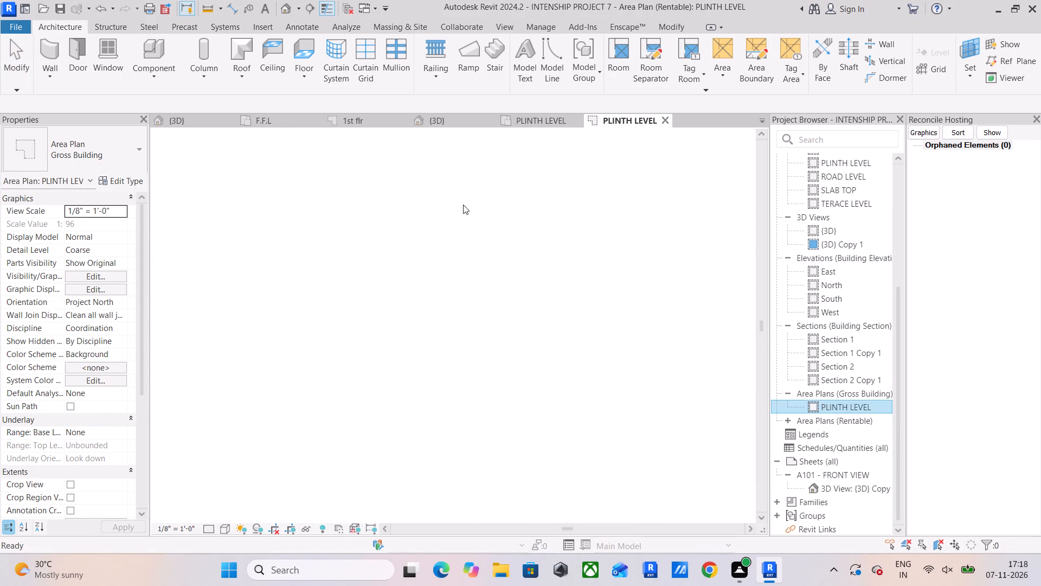
pyautogui.click(795, 71)
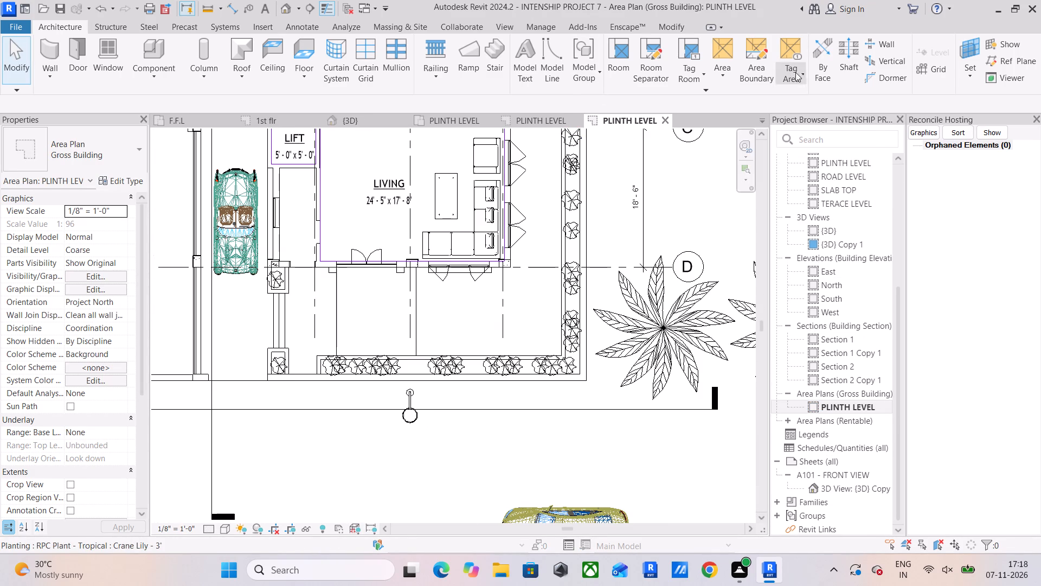
pyautogui.click(801, 103)
pyautogui.moveTo(393, 253); pyautogui.dragTo(402, 445, button='middle')
pyautogui.scroll(-2, 394, 386)
pyautogui.middleClick(394, 386)
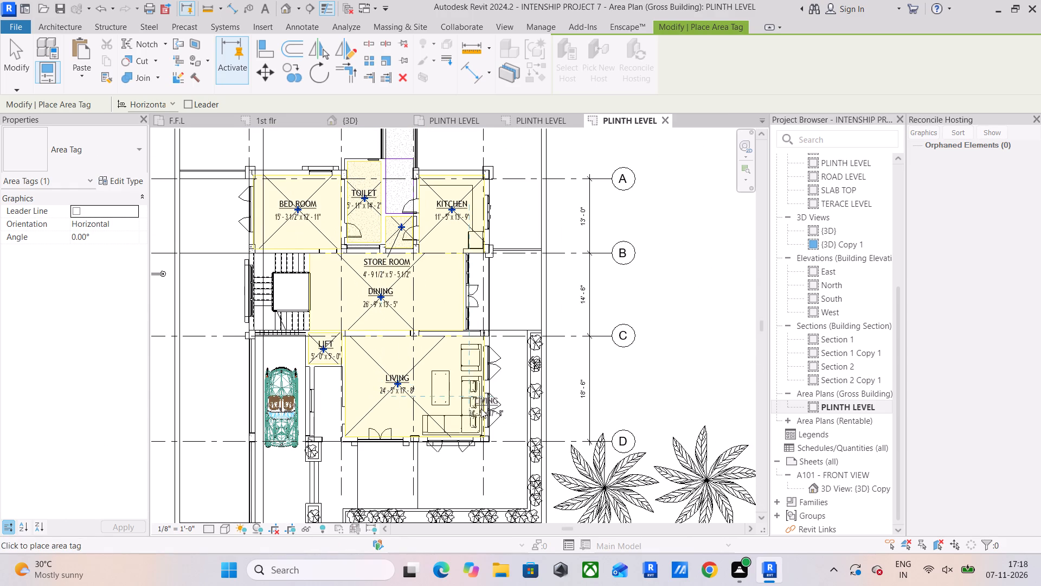
pyautogui.scroll(3, 377, 437)
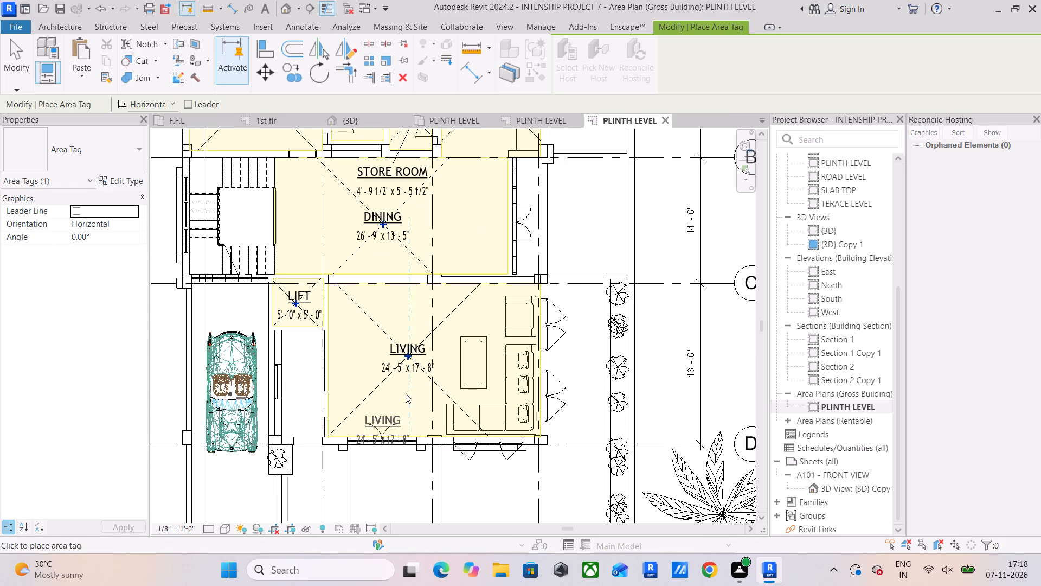
pyautogui.scroll(2, 267, 297)
pyautogui.moveTo(278, 333); pyautogui.dragTo(302, 390, button='middle')
pyautogui.scroll(1, 363, 296)
pyautogui.moveTo(365, 302); pyautogui.dragTo(385, 367, button='middle')
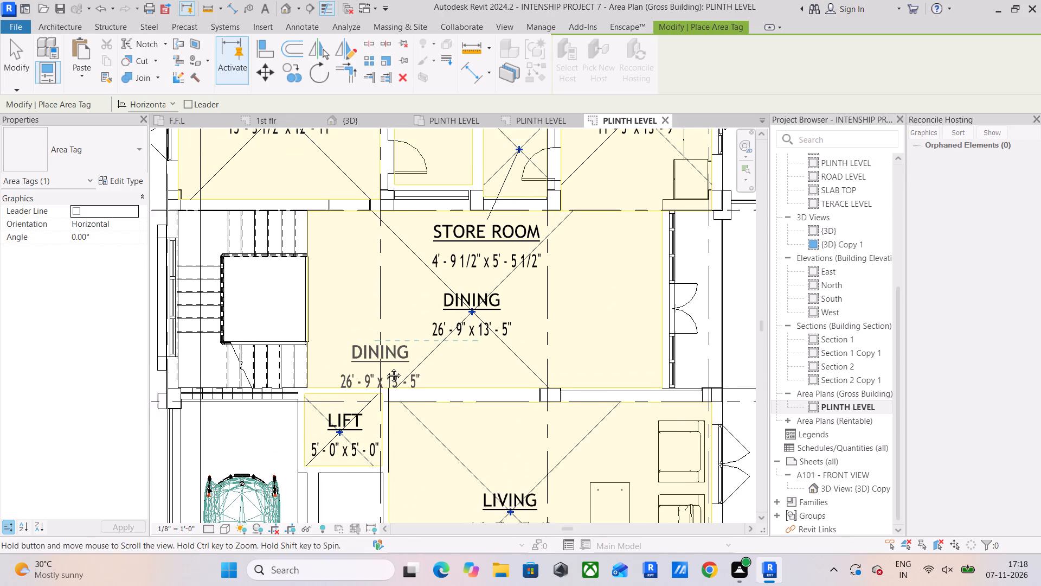
pyautogui.moveTo(385, 367); pyautogui.dragTo(386, 368, button='middle')
pyautogui.moveTo(452, 343); pyautogui.dragTo(446, 368, button='middle')
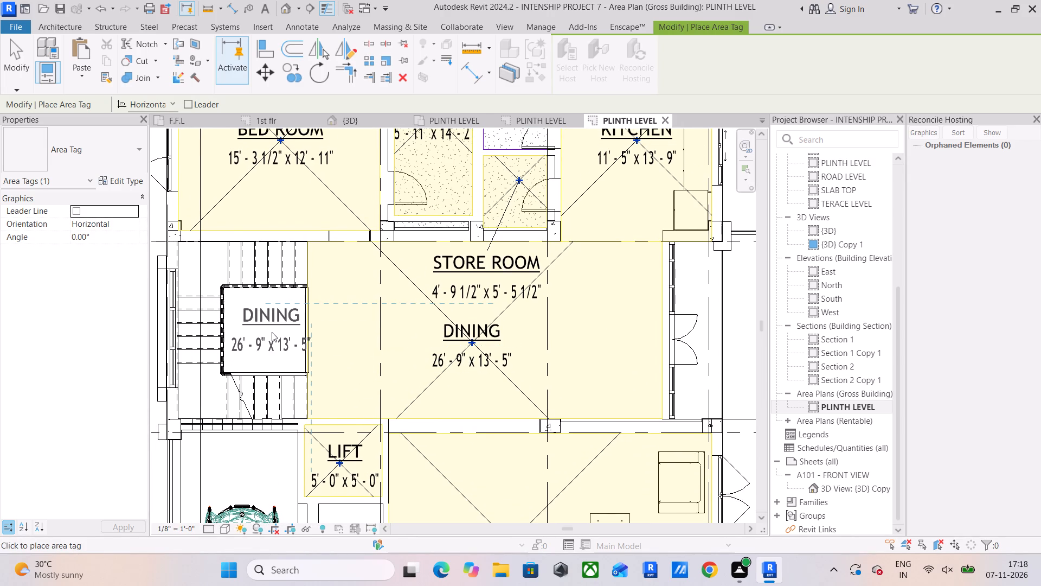
pyautogui.moveTo(478, 408); pyautogui.dragTo(461, 424, button='middle')
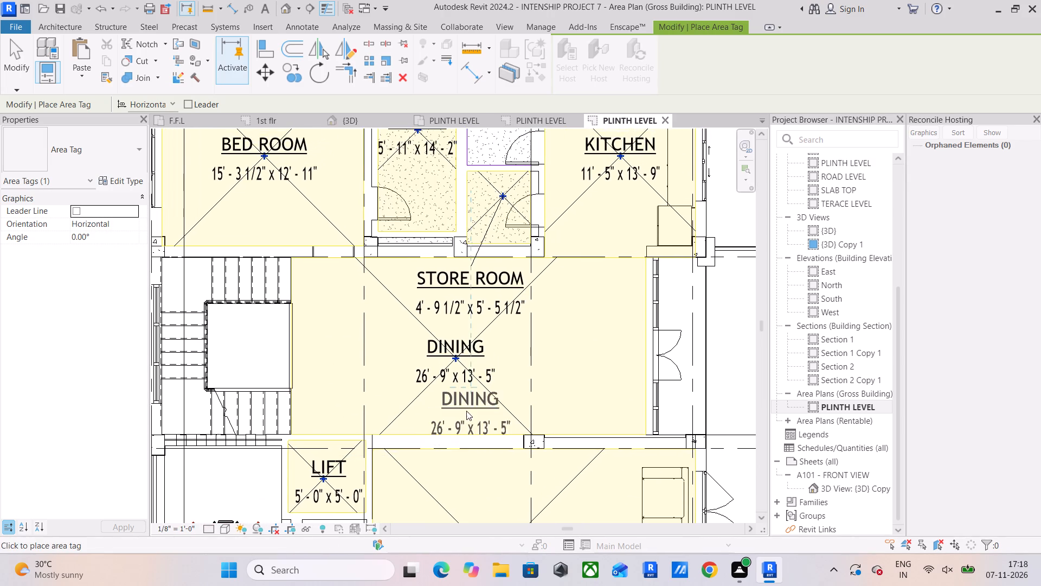
pyautogui.scroll(-2, 445, 424)
pyautogui.moveTo(426, 424); pyautogui.dragTo(339, 403, button='middle')
pyautogui.scroll(-2, 337, 407)
pyautogui.moveTo(341, 410); pyautogui.dragTo(381, 404, button='middle')
pyautogui.moveTo(381, 404); pyautogui.dragTo(408, 381, button='middle')
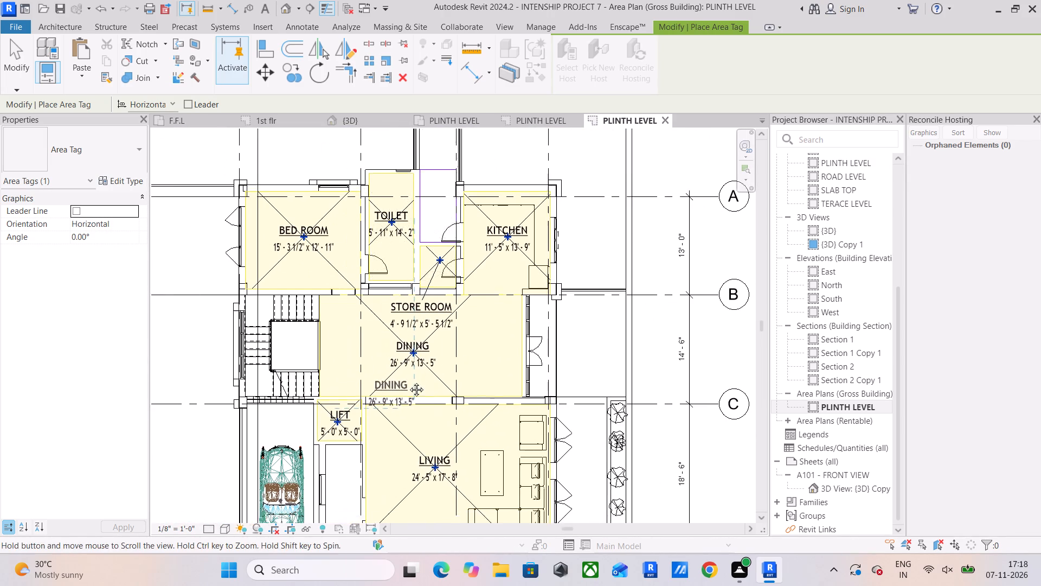
pyautogui.moveTo(408, 381); pyautogui.dragTo(409, 381, button='middle')
pyautogui.scroll(-3, 415, 377)
pyautogui.moveTo(417, 377); pyautogui.dragTo(435, 286, button='middle')
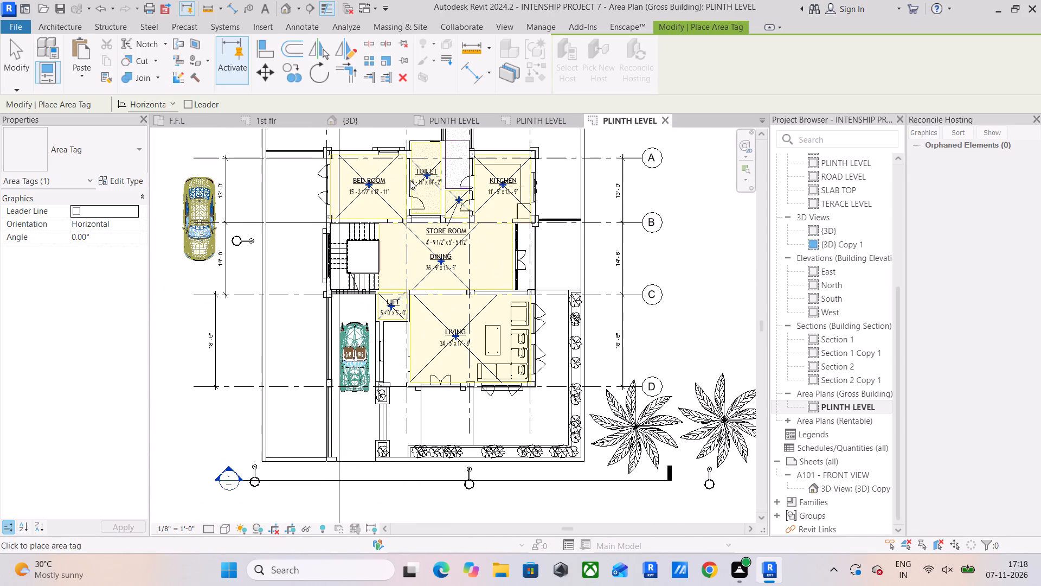
pyautogui.scroll(3, 403, 182)
pyautogui.moveTo(357, 428); pyautogui.dragTo(391, 349, button='middle')
pyautogui.scroll(2, 348, 301)
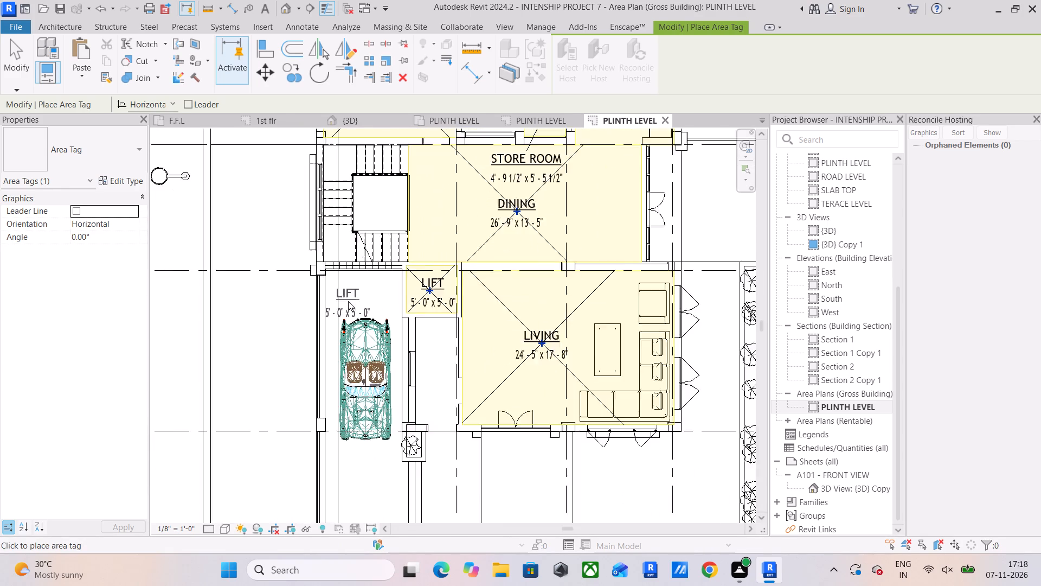
pyautogui.scroll(1, 348, 301)
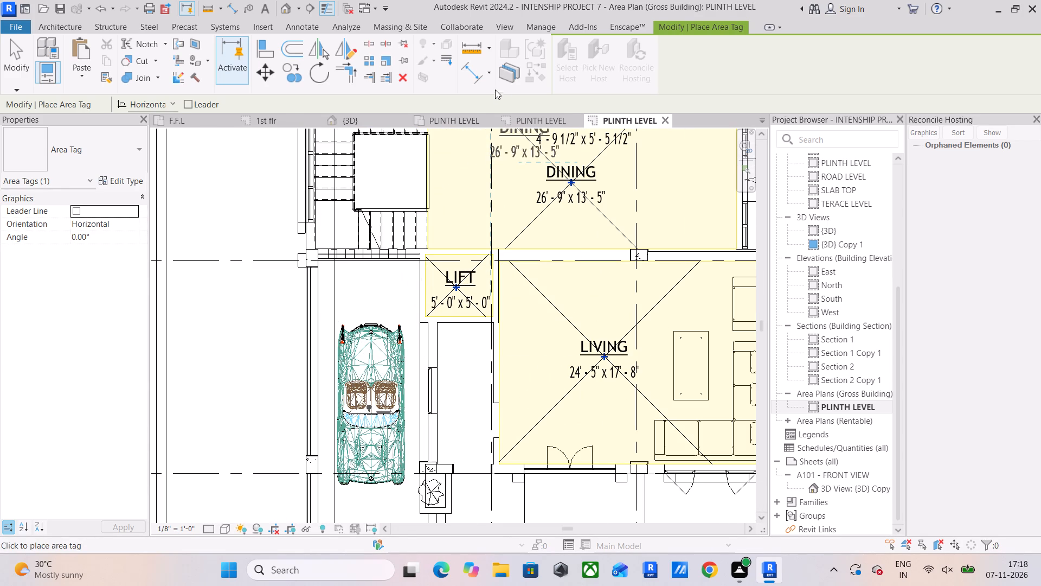
pyautogui.click(14, 68)
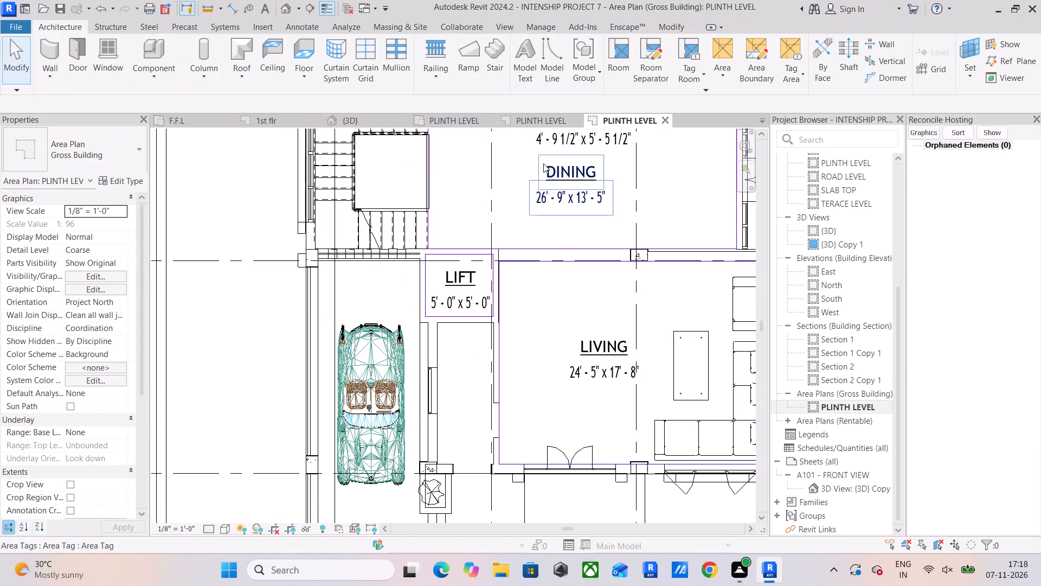
pyautogui.scroll(-4, 522, 326)
pyautogui.moveTo(533, 327); pyautogui.dragTo(475, 392, button='middle')
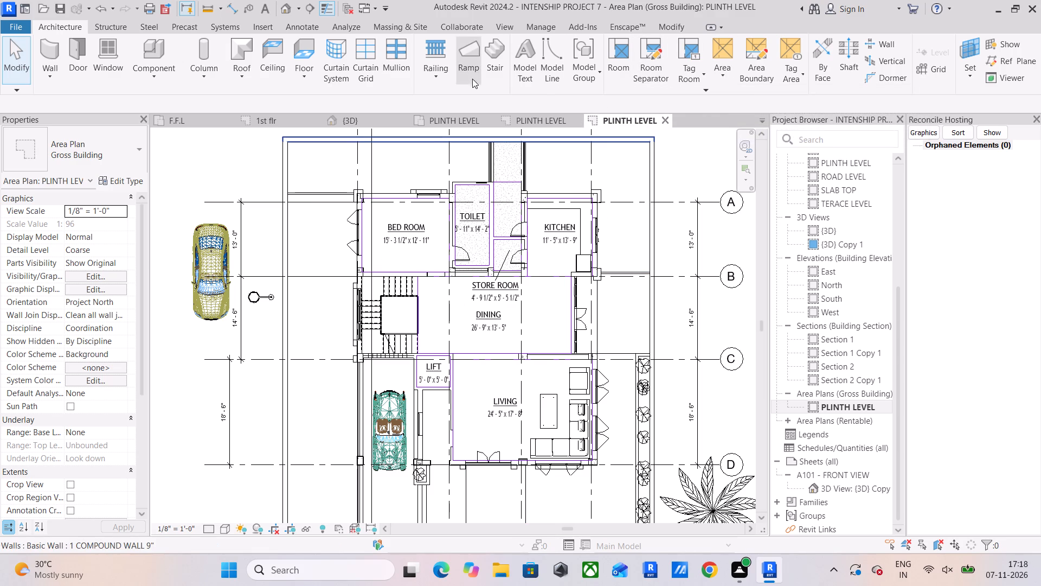
# Select the host area of the BED ROOM tag and review its area properties.
pyautogui.click(405, 232)
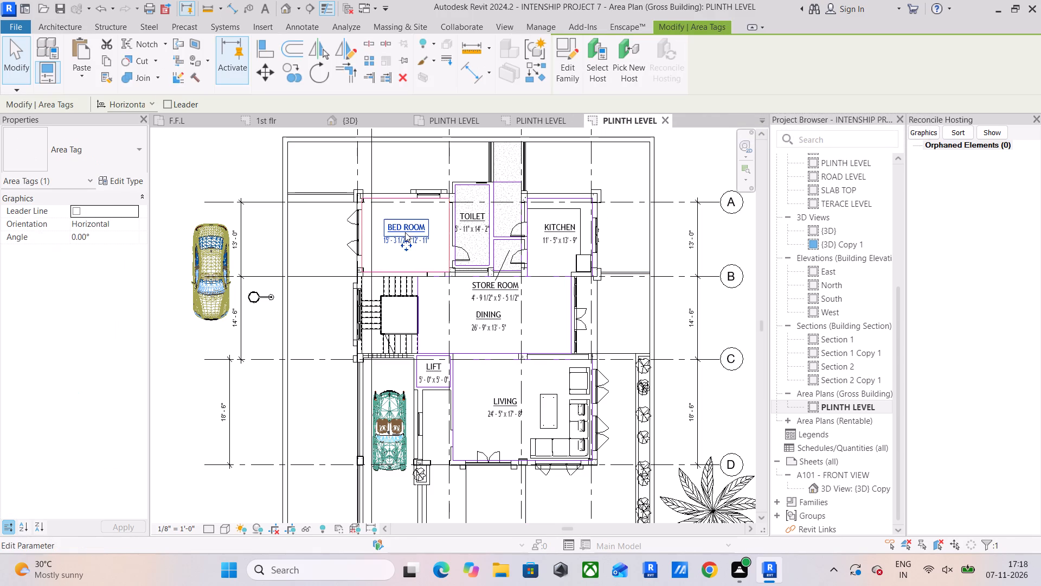
pyautogui.click(610, 54)
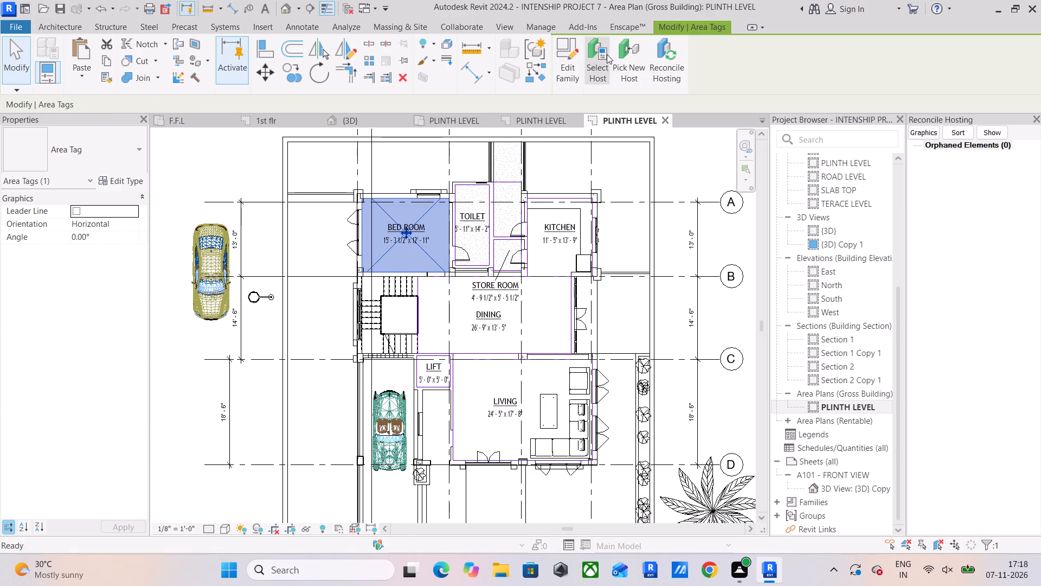
pyautogui.scroll(4, 385, 249)
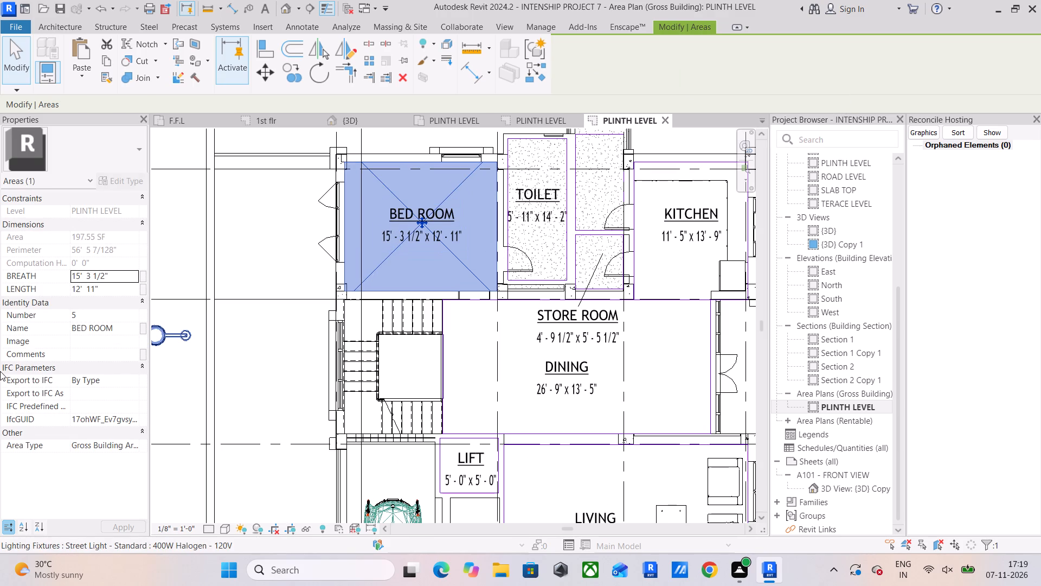
pyautogui.click(279, 213)
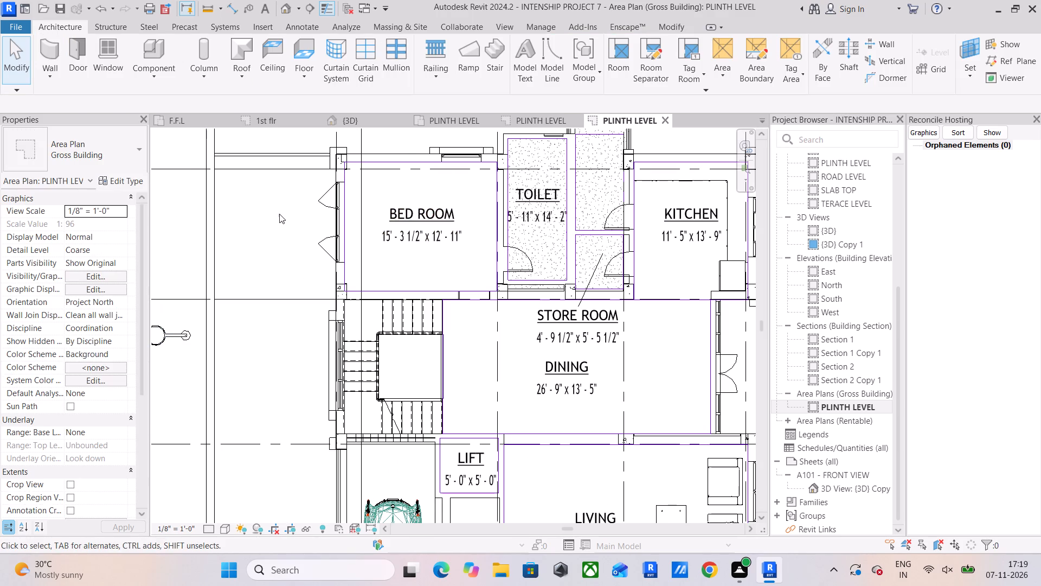
pyautogui.scroll(-4, 372, 209)
pyautogui.scroll(4, 389, 347)
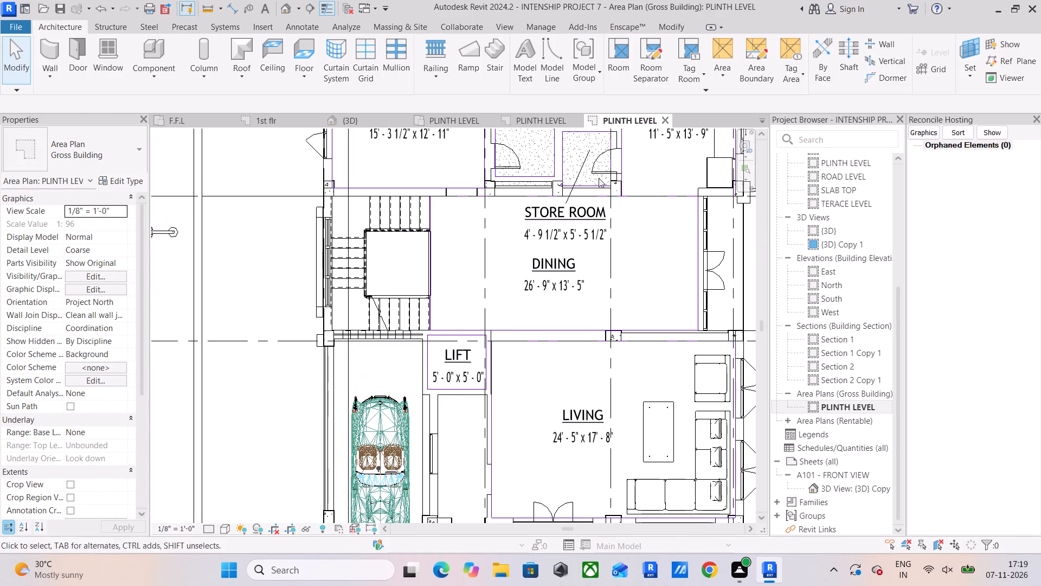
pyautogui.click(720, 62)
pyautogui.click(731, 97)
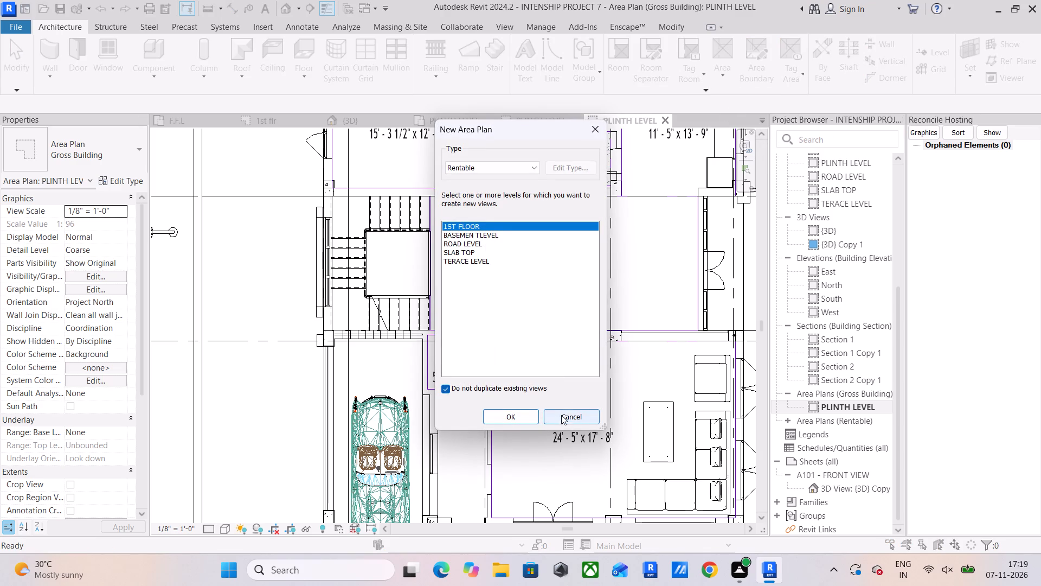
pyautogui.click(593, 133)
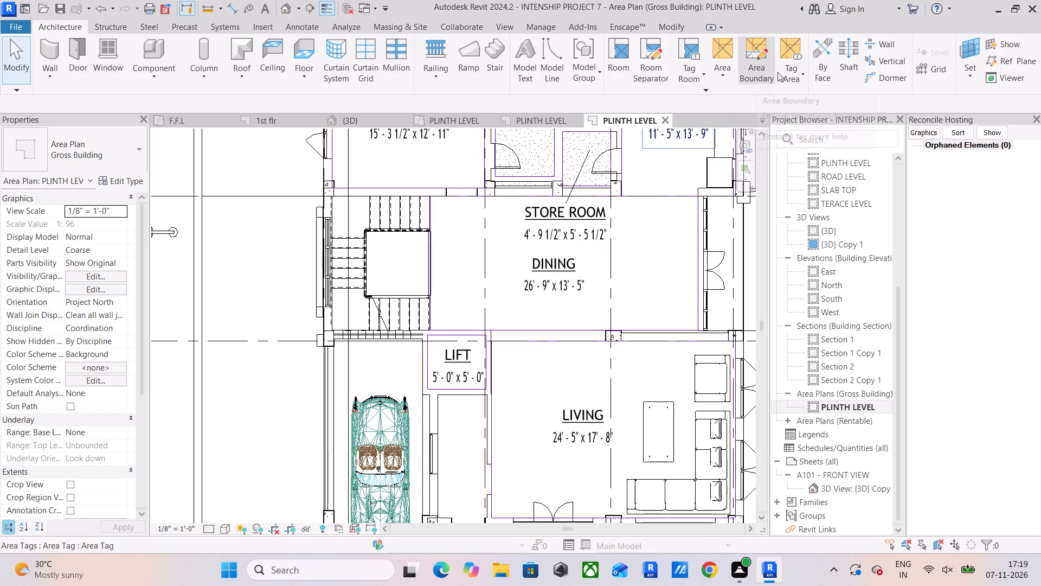
# Add an area boundary by picking the wall between the staircase and the car parking bay, with area rules applied.
pyautogui.click(773, 73)
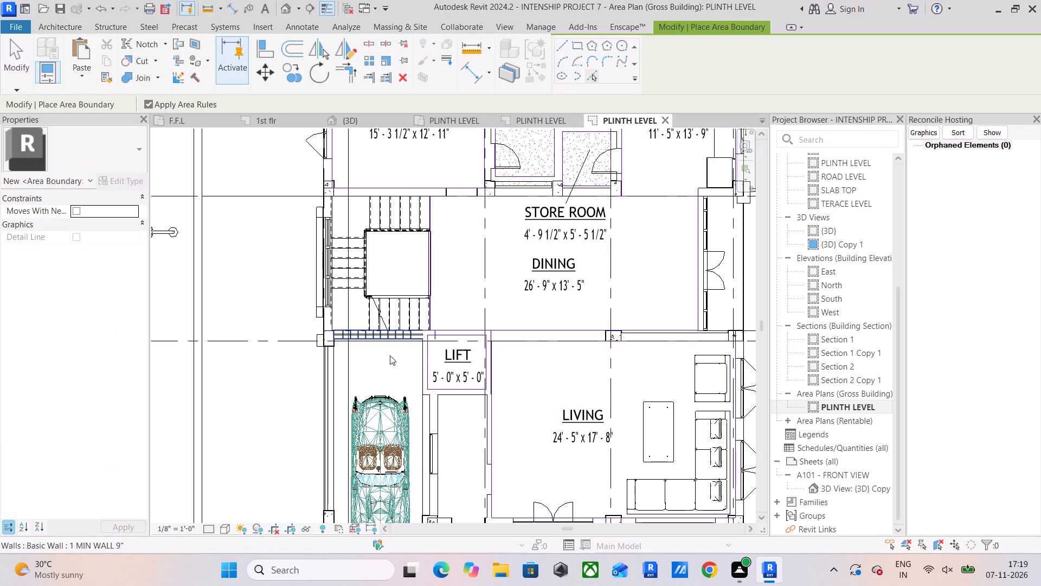
pyautogui.click(593, 73)
pyautogui.scroll(3, 357, 351)
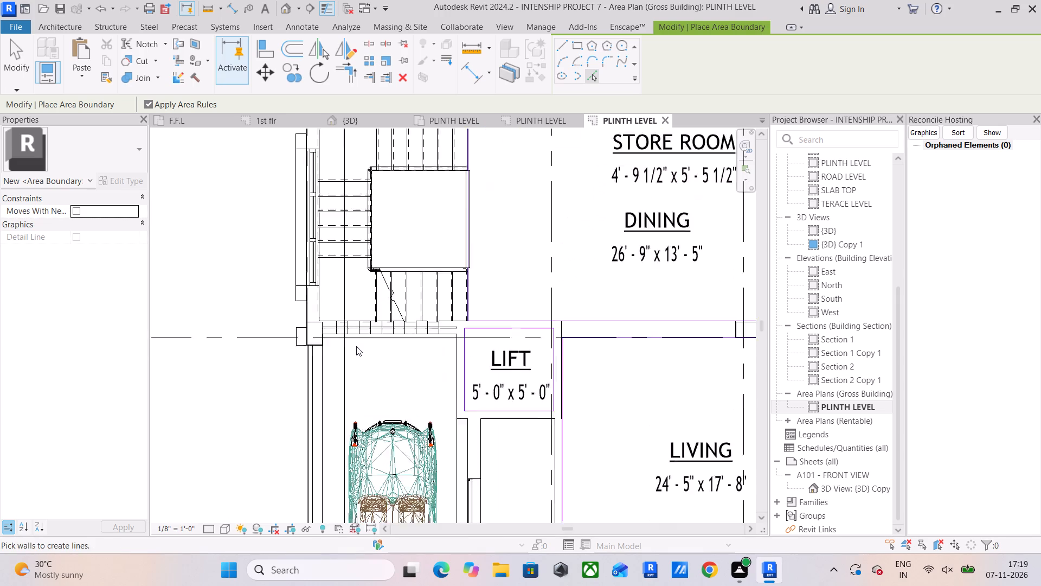
pyautogui.scroll(5, 356, 346)
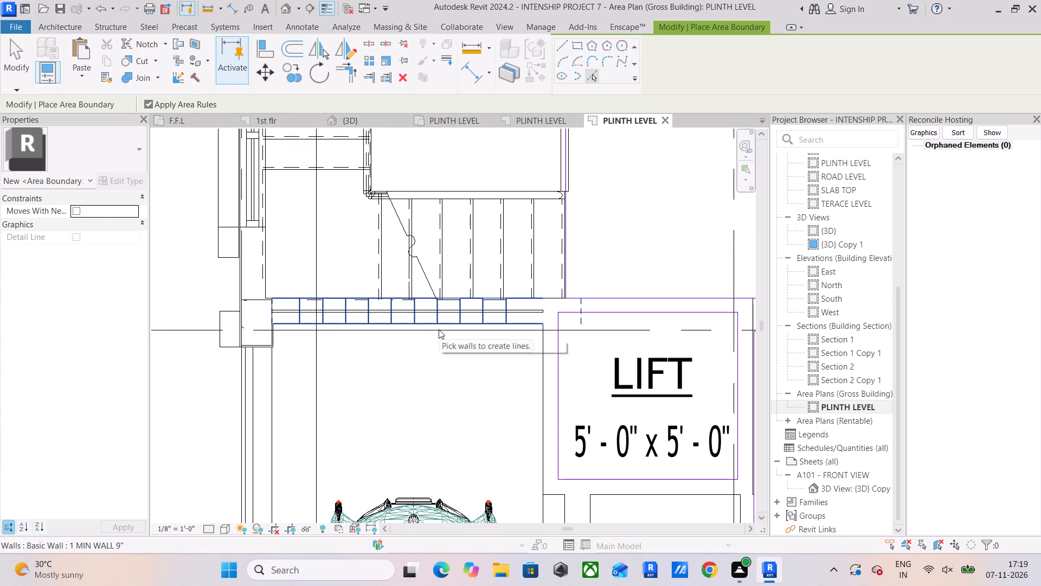
pyautogui.click(439, 329)
pyautogui.scroll(-2, 436, 334)
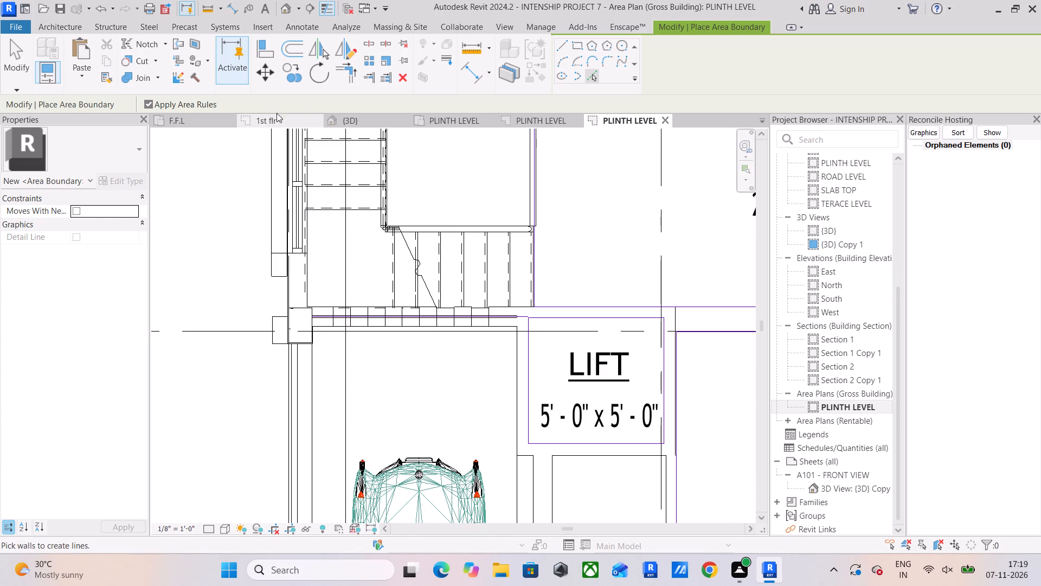
# Draw area boundary lines about 16' 5 1/2" along the parking bay's side railing and about 9 1/2" past the column toward the staircase wall.
pyautogui.click(312, 401)
pyautogui.scroll(-4, 312, 401)
pyautogui.moveTo(319, 398); pyautogui.dragTo(373, 256, button='middle')
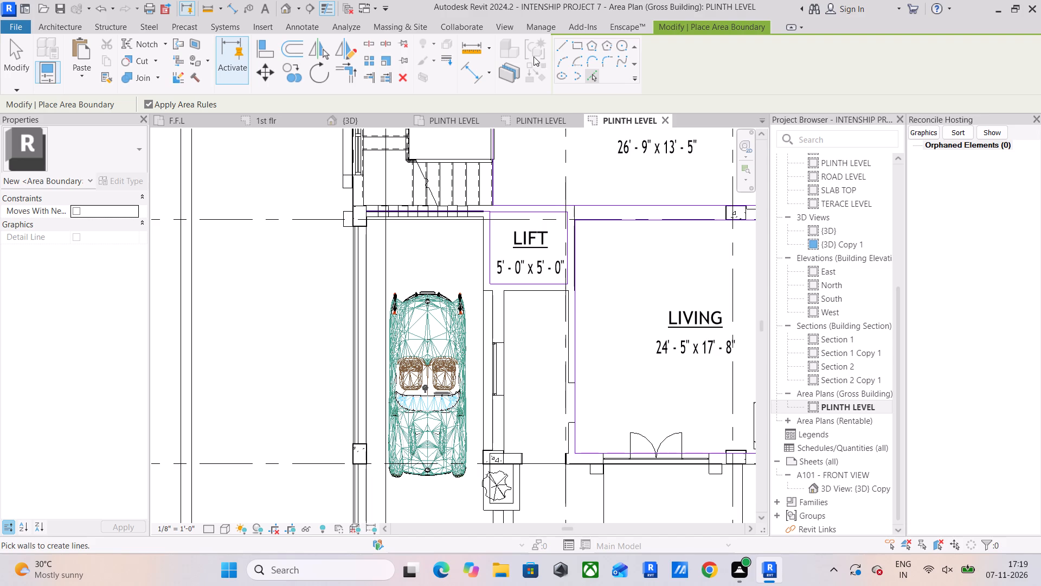
pyautogui.click(568, 46)
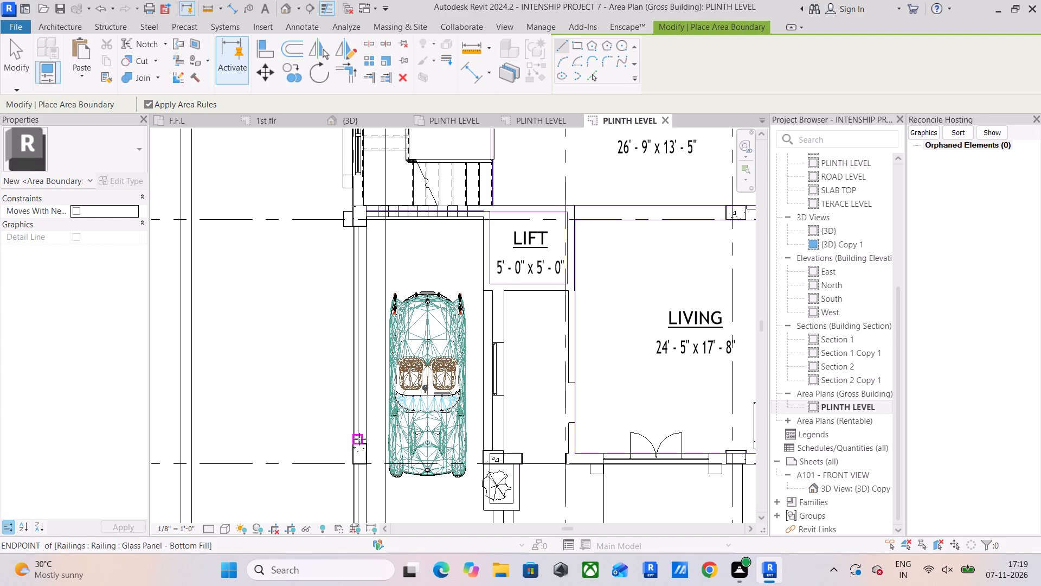
pyautogui.moveTo(367, 445); pyautogui.dragTo(367, 432)
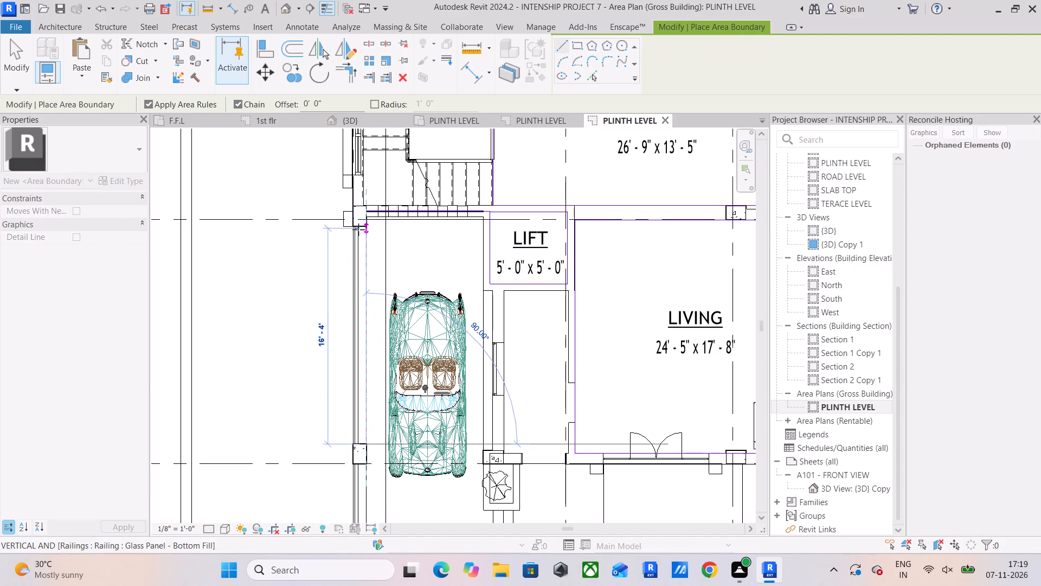
pyautogui.scroll(12, 359, 226)
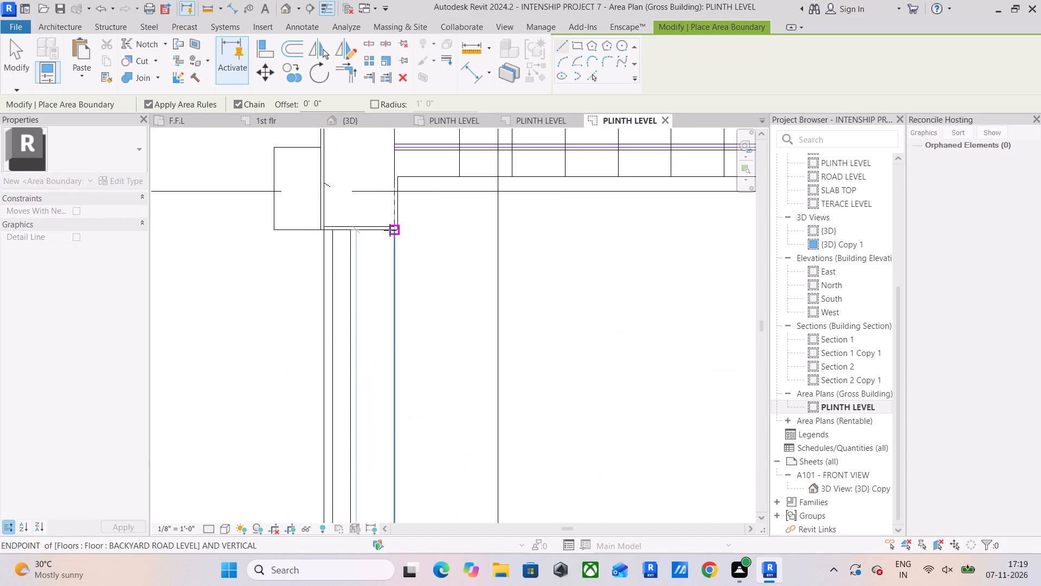
pyautogui.click(390, 230)
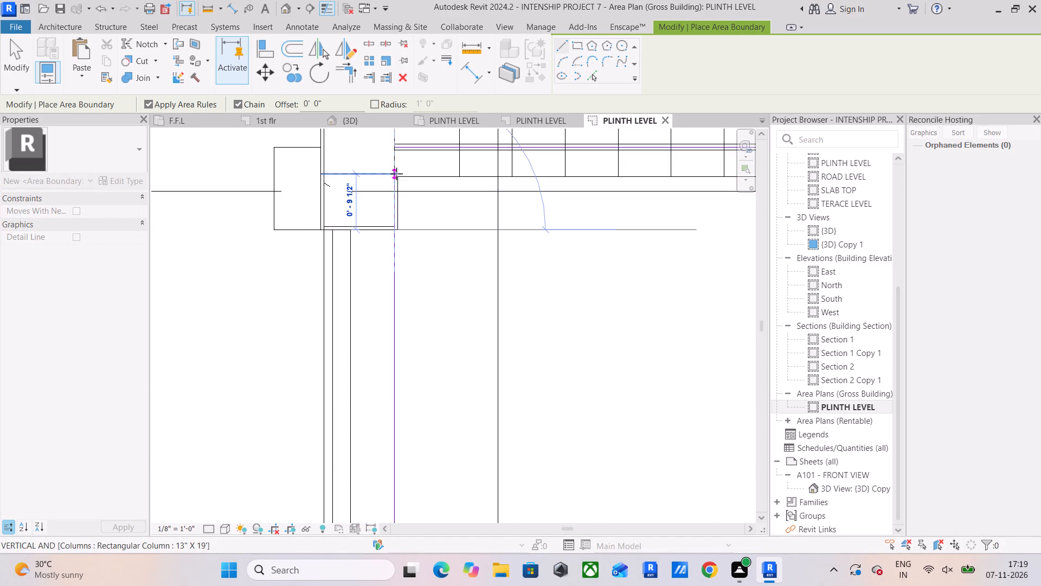
pyautogui.click(396, 175)
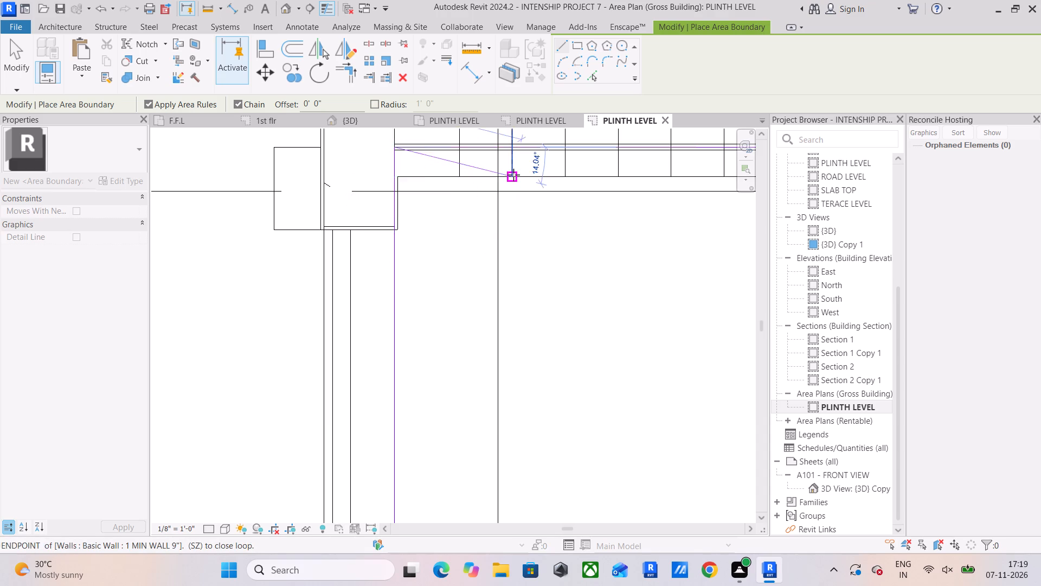
pyautogui.scroll(-4, 513, 175)
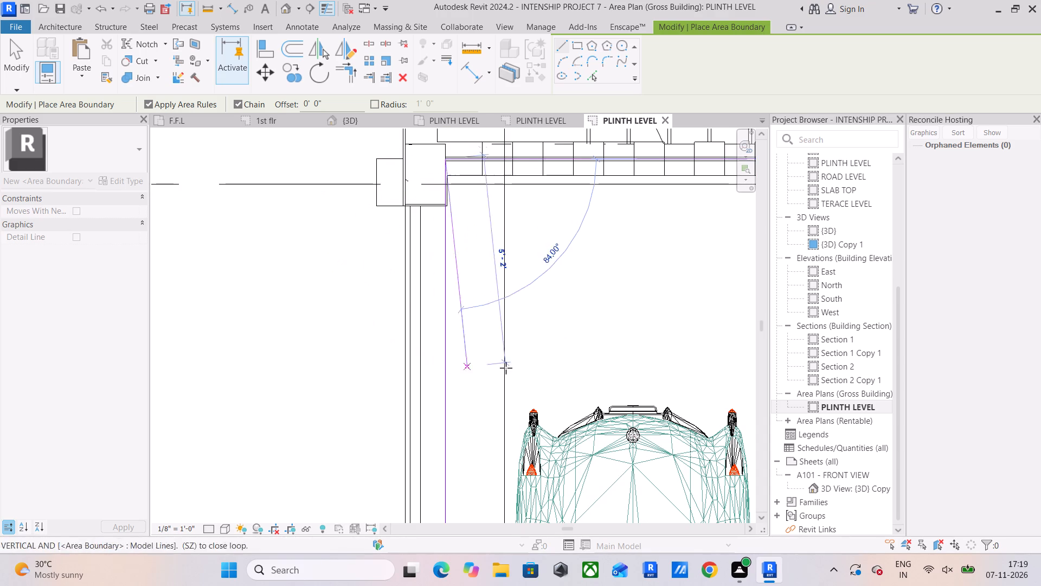
pyautogui.press('Escape')
pyautogui.press('Escape')
pyautogui.press('Escape')
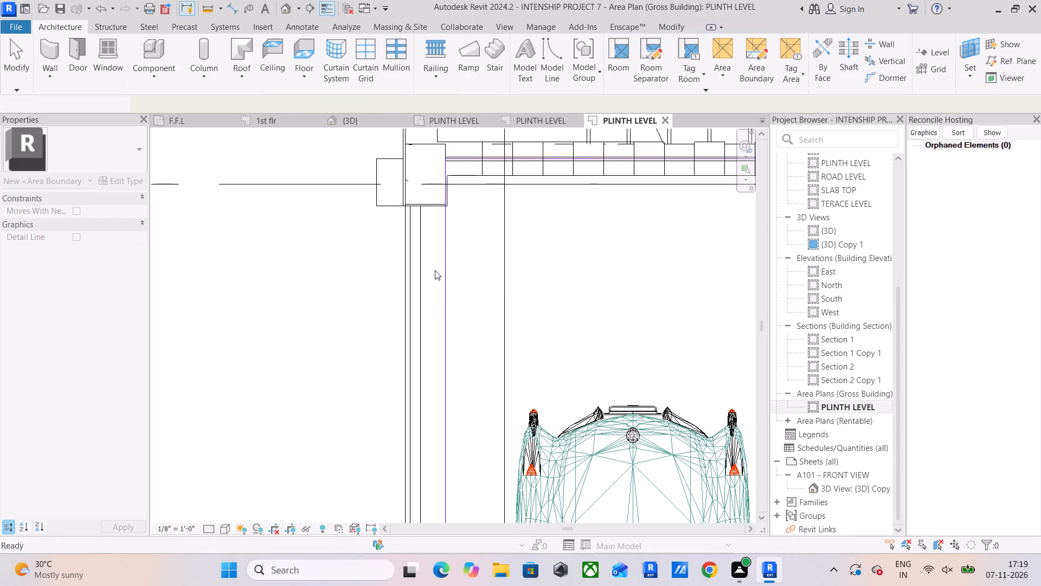
# Draw an area boundary line from the parking bay's front column along the driveway railing to the front compound wall.
pyautogui.scroll(-6, 433, 250)
pyautogui.moveTo(483, 202); pyautogui.dragTo(485, 176, button='middle')
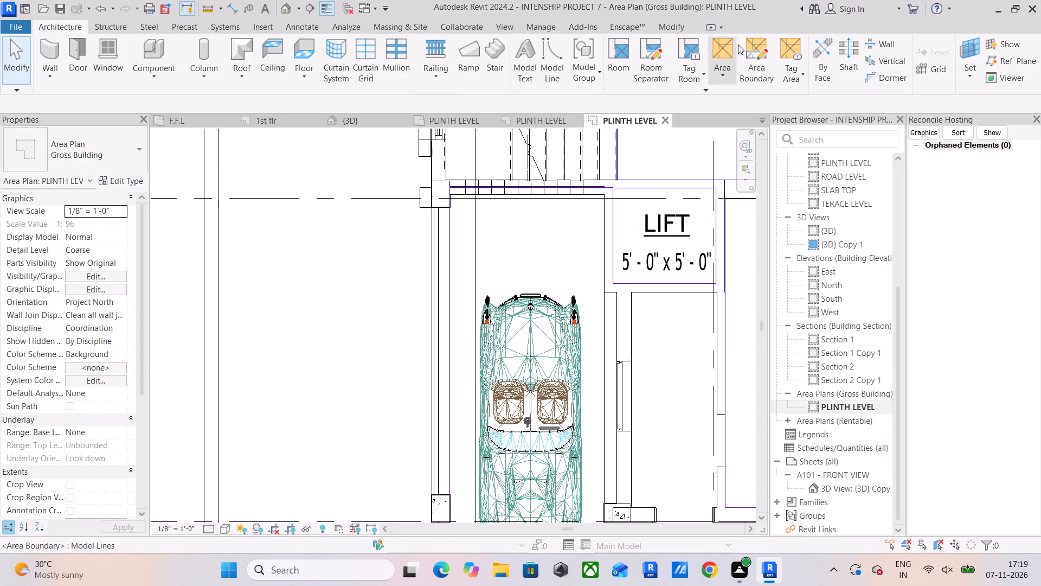
pyautogui.click(749, 49)
pyautogui.moveTo(663, 321); pyautogui.dragTo(654, 168, button='middle')
pyautogui.scroll(5, 489, 372)
pyautogui.scroll(-3, 471, 362)
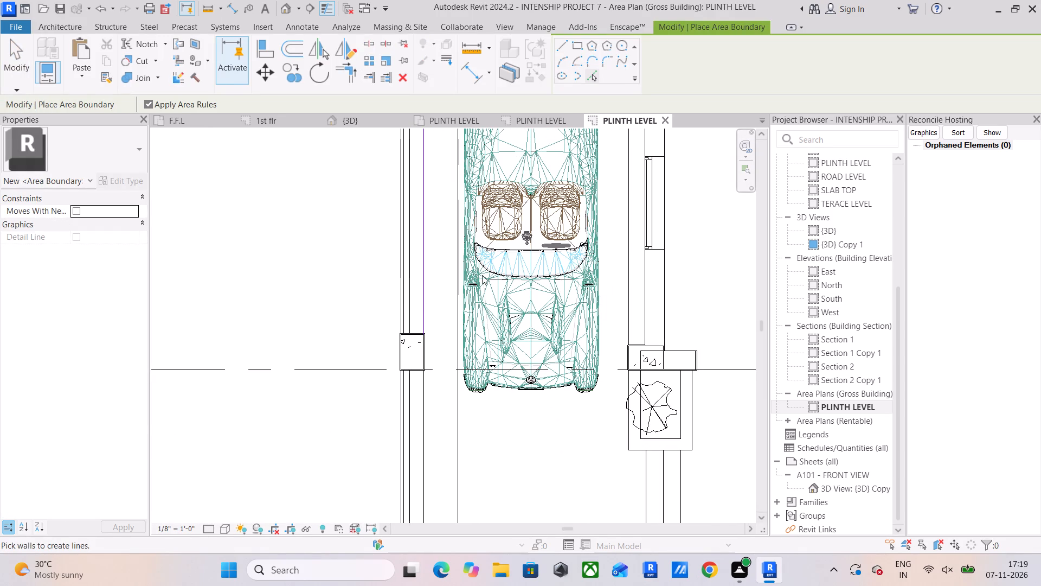
pyautogui.click(557, 49)
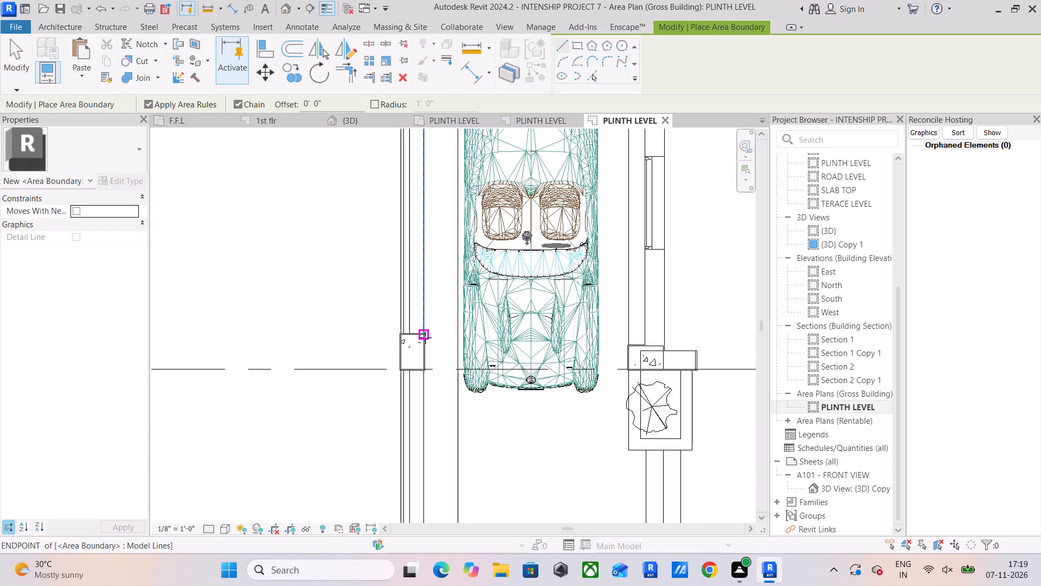
pyautogui.click(425, 337)
pyautogui.scroll(-3, 414, 487)
pyautogui.moveTo(414, 487); pyautogui.dragTo(456, 296, button='middle')
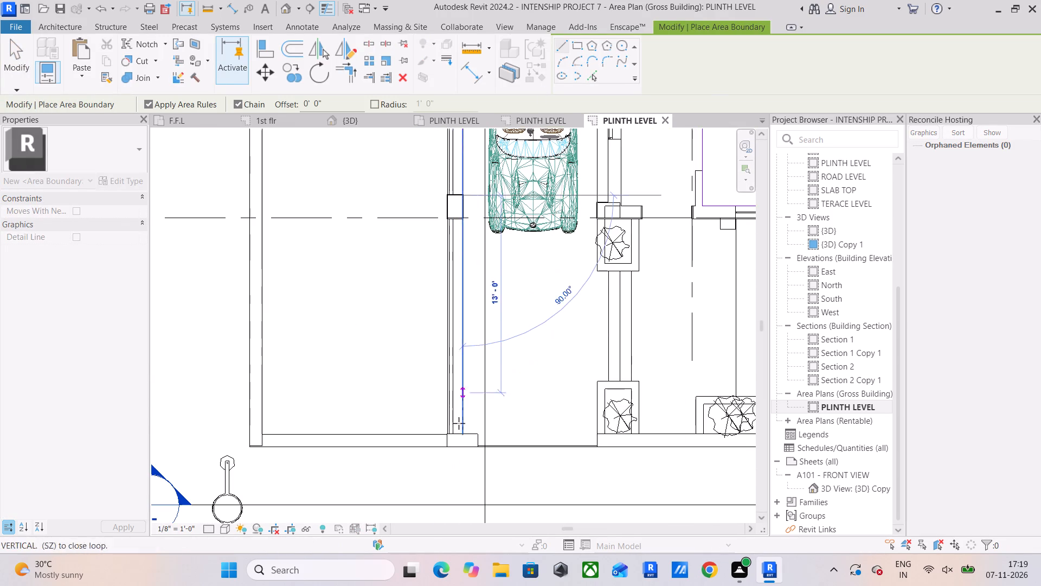
pyautogui.scroll(5, 451, 449)
pyautogui.click(478, 417)
# Continue the area boundary about 8' 11" across the car entrance to the planter on the opposite side.
pyautogui.moveTo(633, 417); pyautogui.dragTo(446, 406, button='middle')
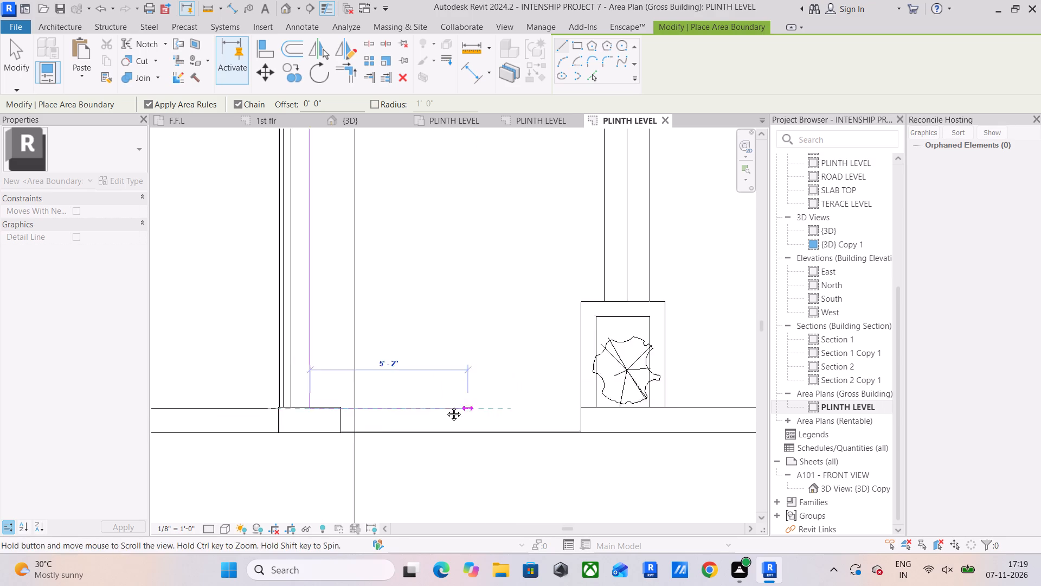
pyautogui.moveTo(446, 406); pyautogui.dragTo(425, 406, button='middle')
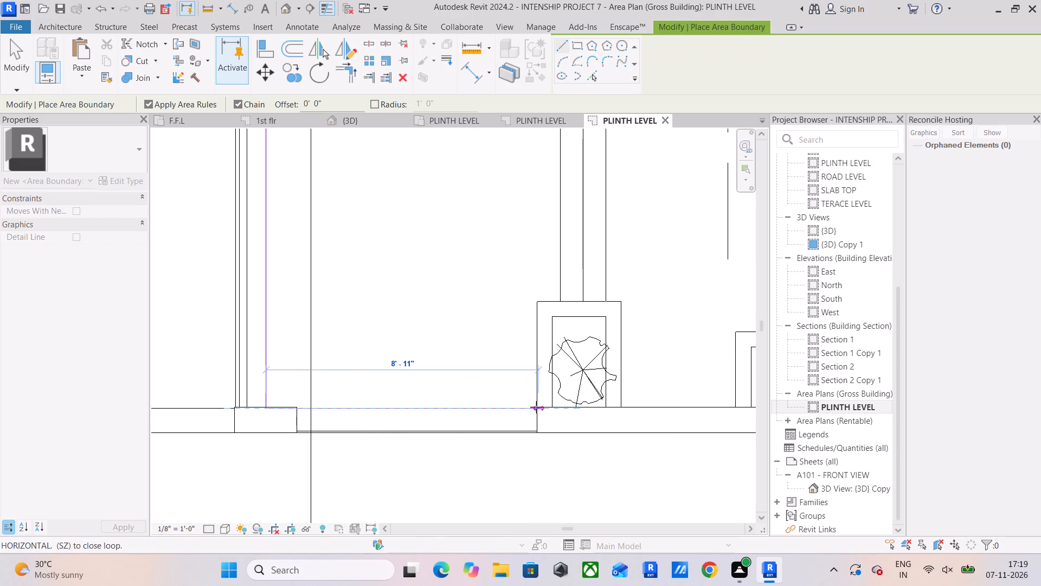
pyautogui.scroll(10, 536, 407)
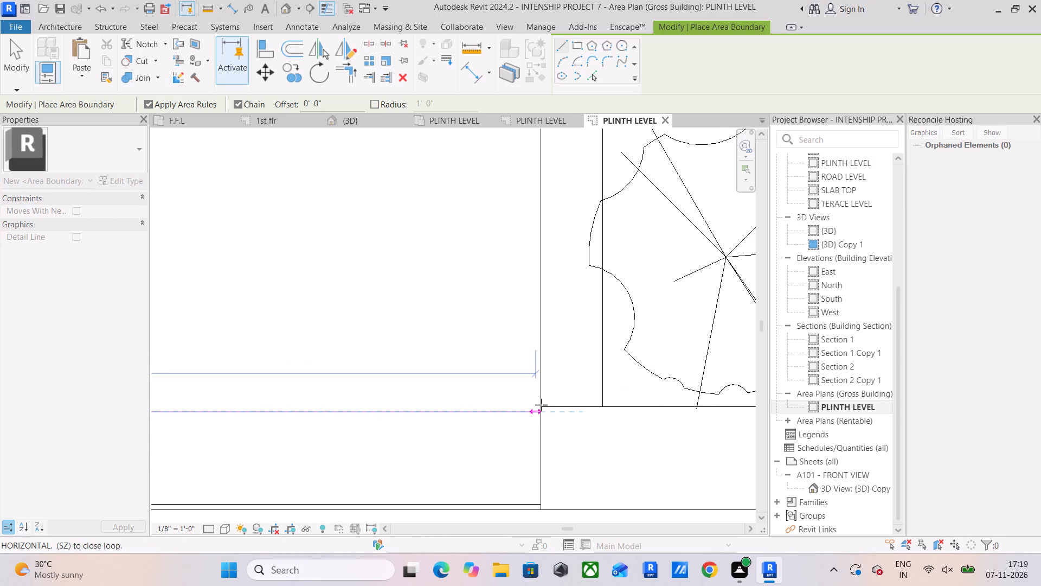
pyautogui.scroll(5, 541, 405)
pyautogui.click(538, 418)
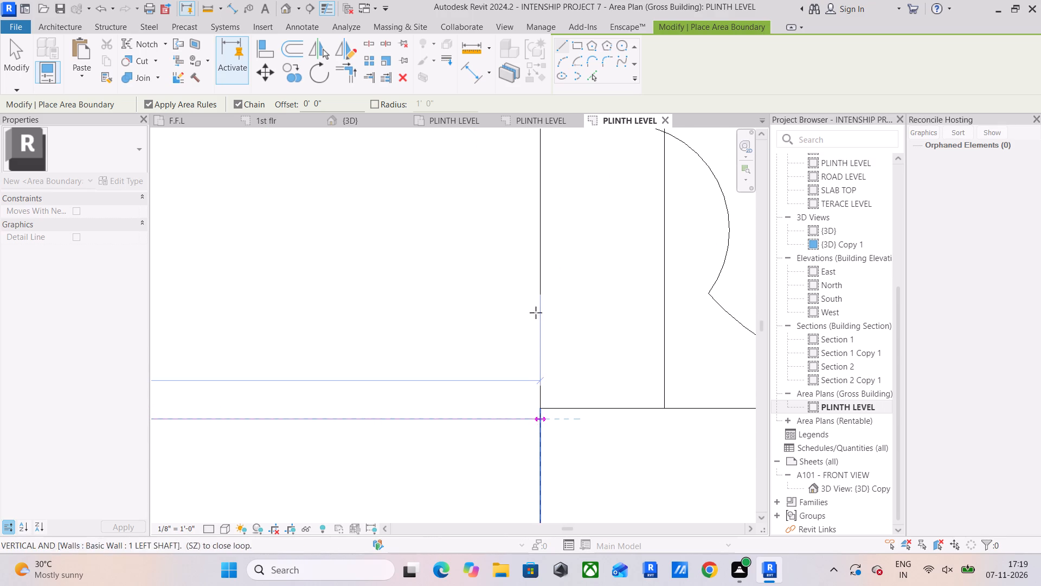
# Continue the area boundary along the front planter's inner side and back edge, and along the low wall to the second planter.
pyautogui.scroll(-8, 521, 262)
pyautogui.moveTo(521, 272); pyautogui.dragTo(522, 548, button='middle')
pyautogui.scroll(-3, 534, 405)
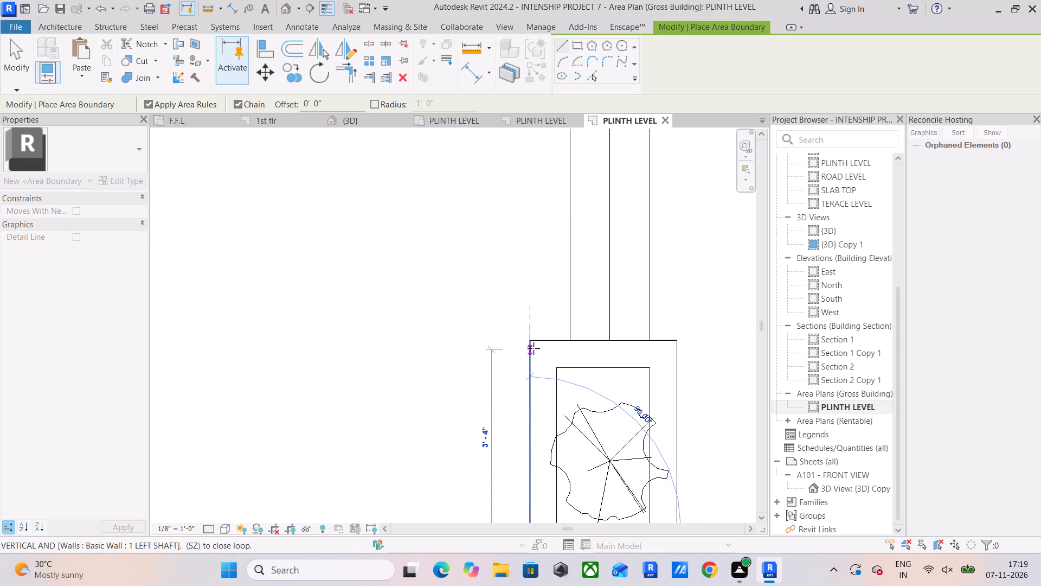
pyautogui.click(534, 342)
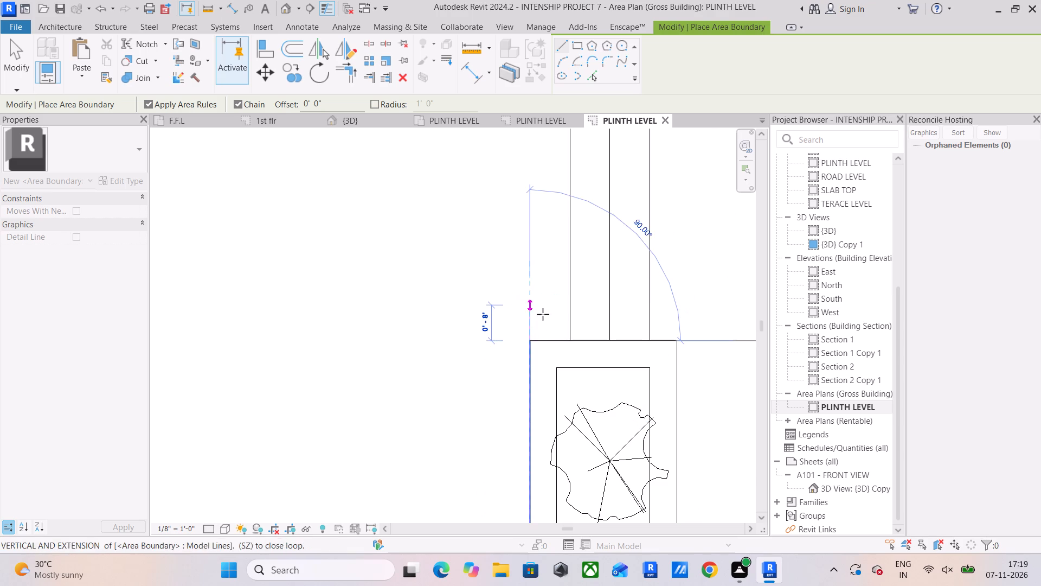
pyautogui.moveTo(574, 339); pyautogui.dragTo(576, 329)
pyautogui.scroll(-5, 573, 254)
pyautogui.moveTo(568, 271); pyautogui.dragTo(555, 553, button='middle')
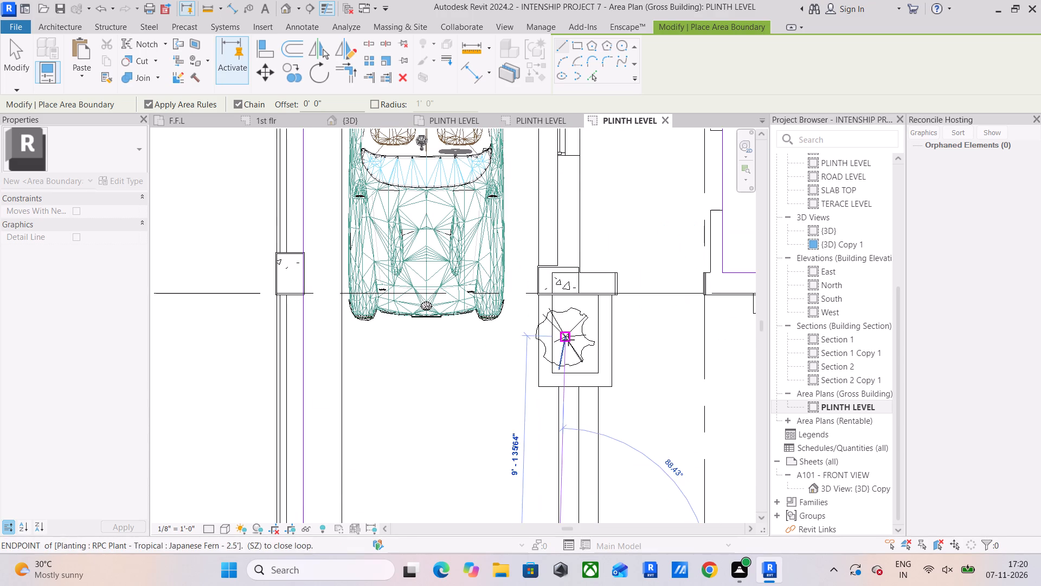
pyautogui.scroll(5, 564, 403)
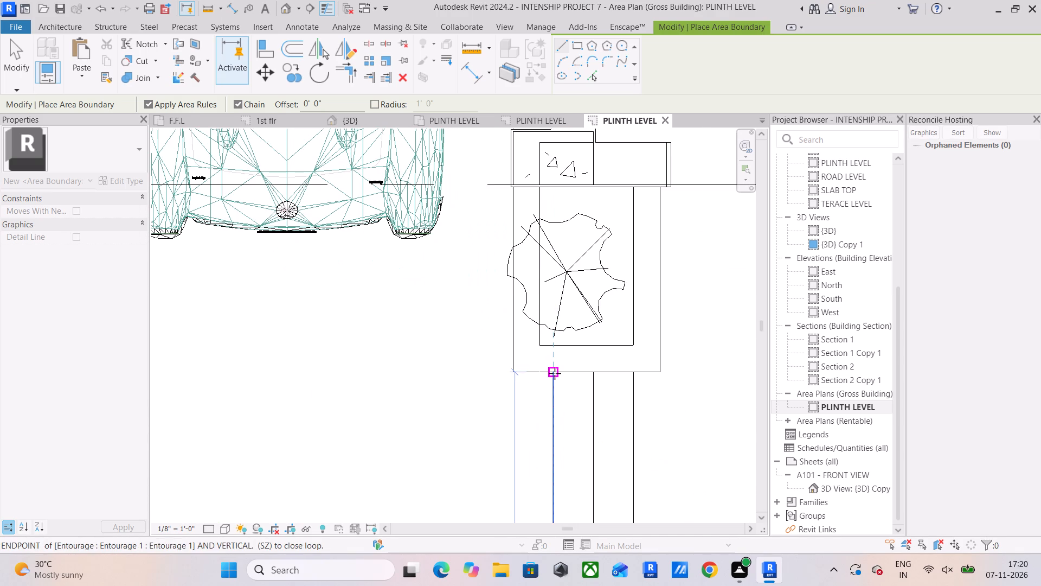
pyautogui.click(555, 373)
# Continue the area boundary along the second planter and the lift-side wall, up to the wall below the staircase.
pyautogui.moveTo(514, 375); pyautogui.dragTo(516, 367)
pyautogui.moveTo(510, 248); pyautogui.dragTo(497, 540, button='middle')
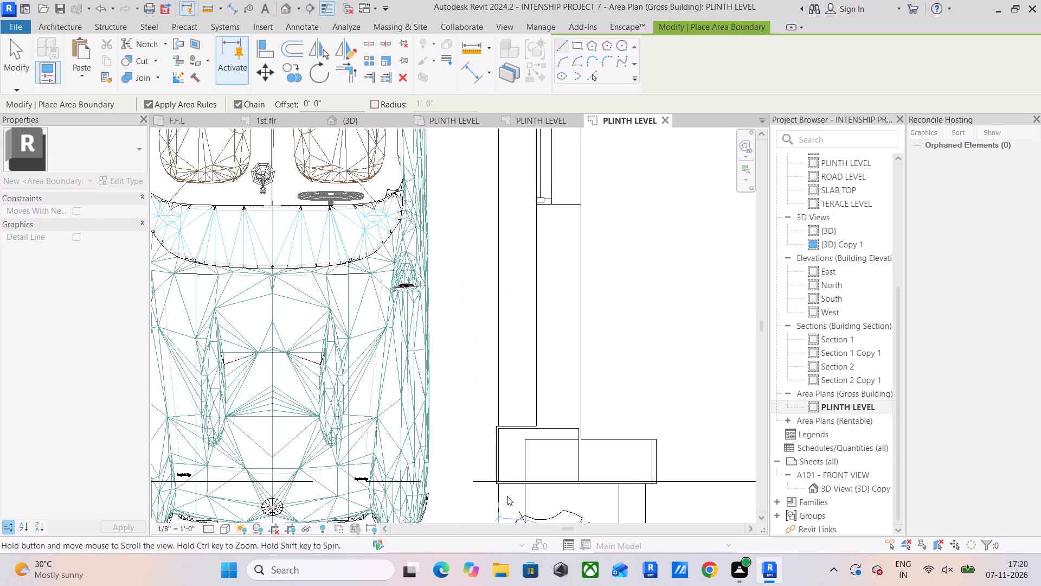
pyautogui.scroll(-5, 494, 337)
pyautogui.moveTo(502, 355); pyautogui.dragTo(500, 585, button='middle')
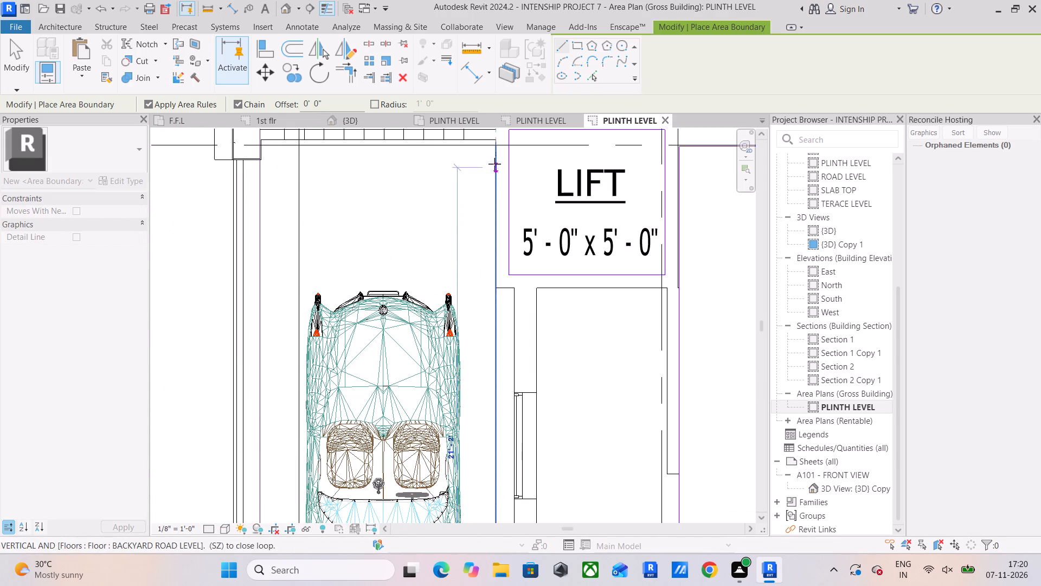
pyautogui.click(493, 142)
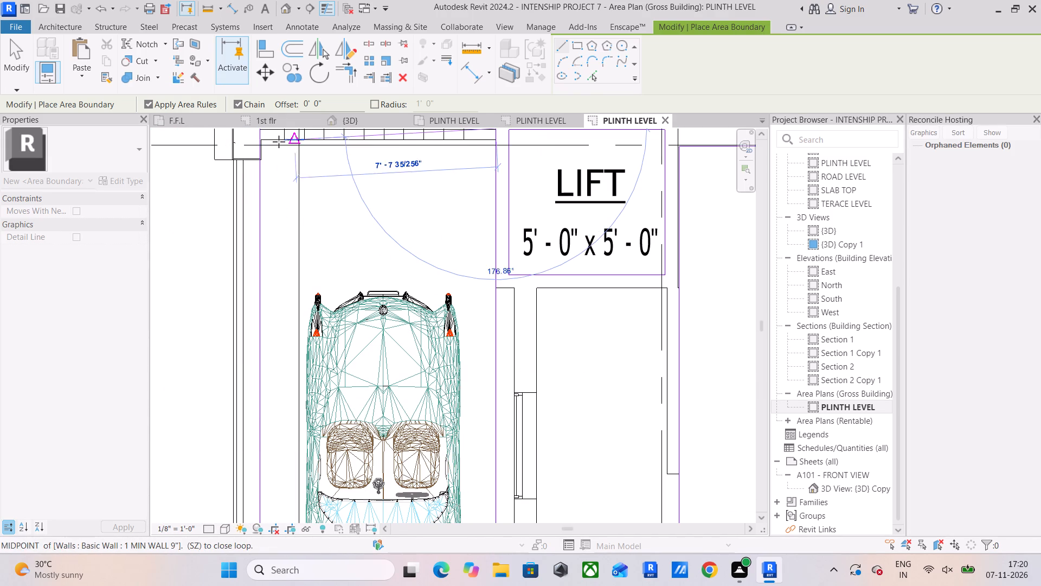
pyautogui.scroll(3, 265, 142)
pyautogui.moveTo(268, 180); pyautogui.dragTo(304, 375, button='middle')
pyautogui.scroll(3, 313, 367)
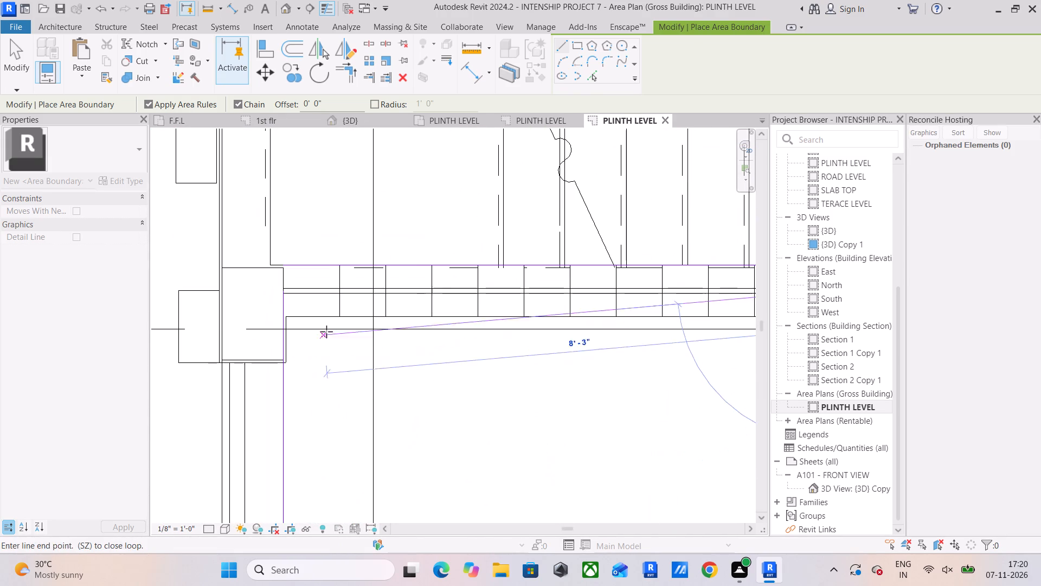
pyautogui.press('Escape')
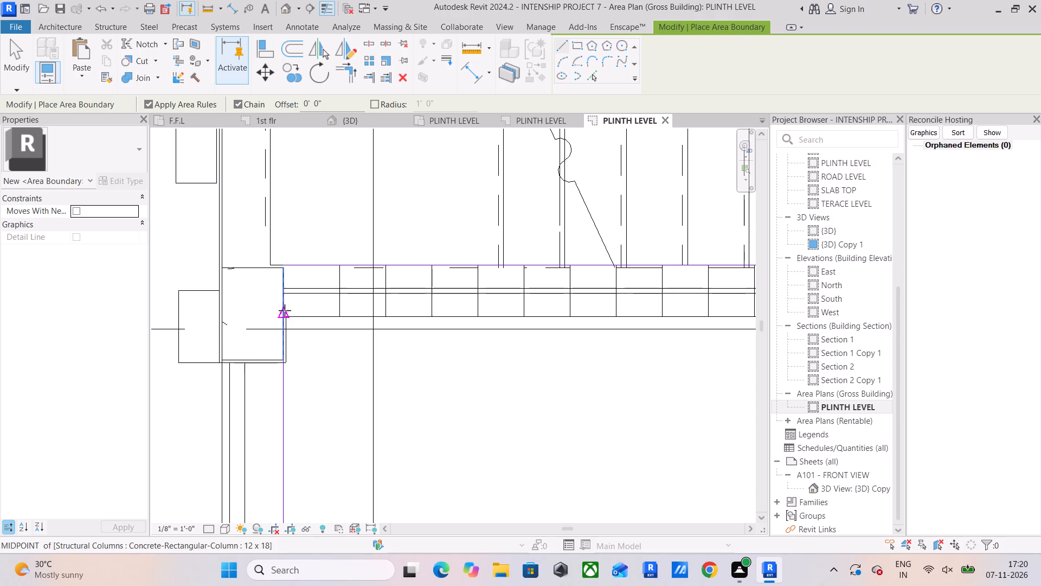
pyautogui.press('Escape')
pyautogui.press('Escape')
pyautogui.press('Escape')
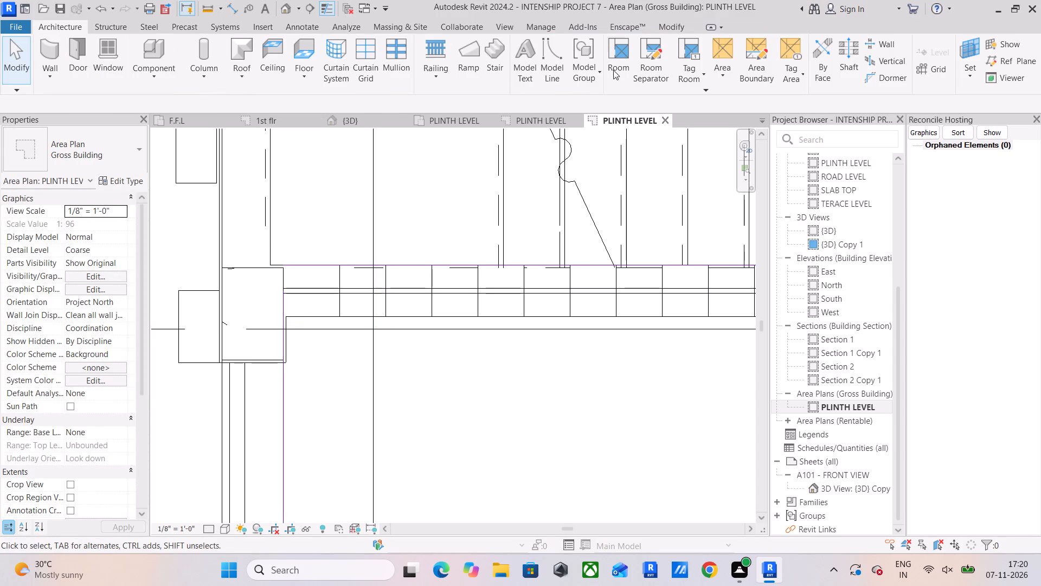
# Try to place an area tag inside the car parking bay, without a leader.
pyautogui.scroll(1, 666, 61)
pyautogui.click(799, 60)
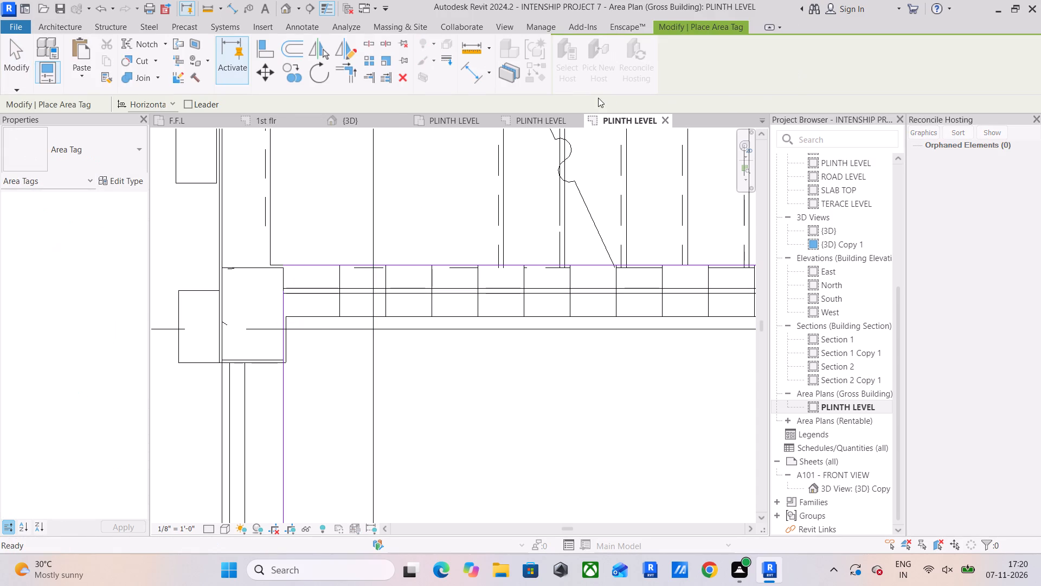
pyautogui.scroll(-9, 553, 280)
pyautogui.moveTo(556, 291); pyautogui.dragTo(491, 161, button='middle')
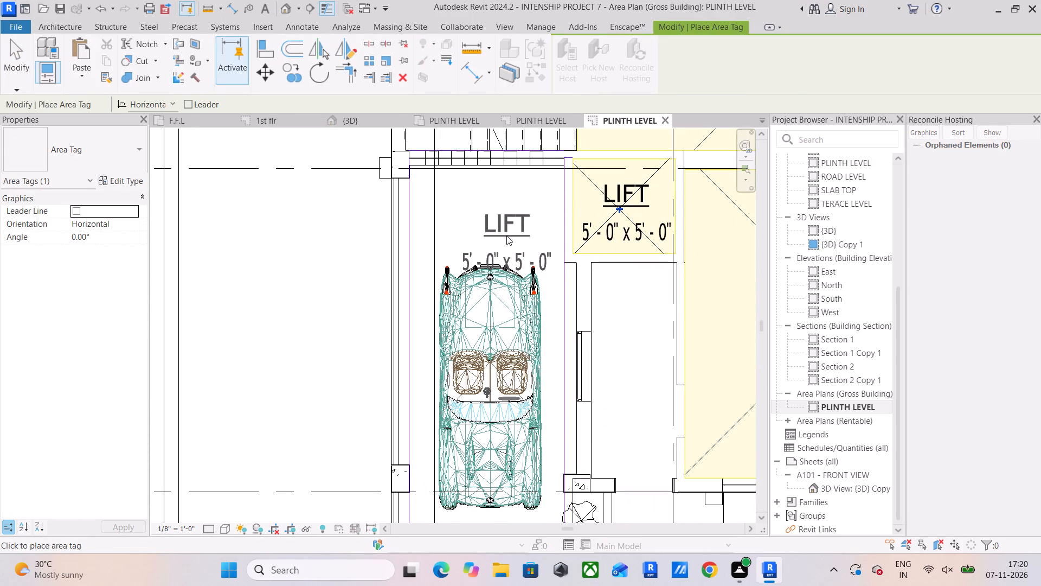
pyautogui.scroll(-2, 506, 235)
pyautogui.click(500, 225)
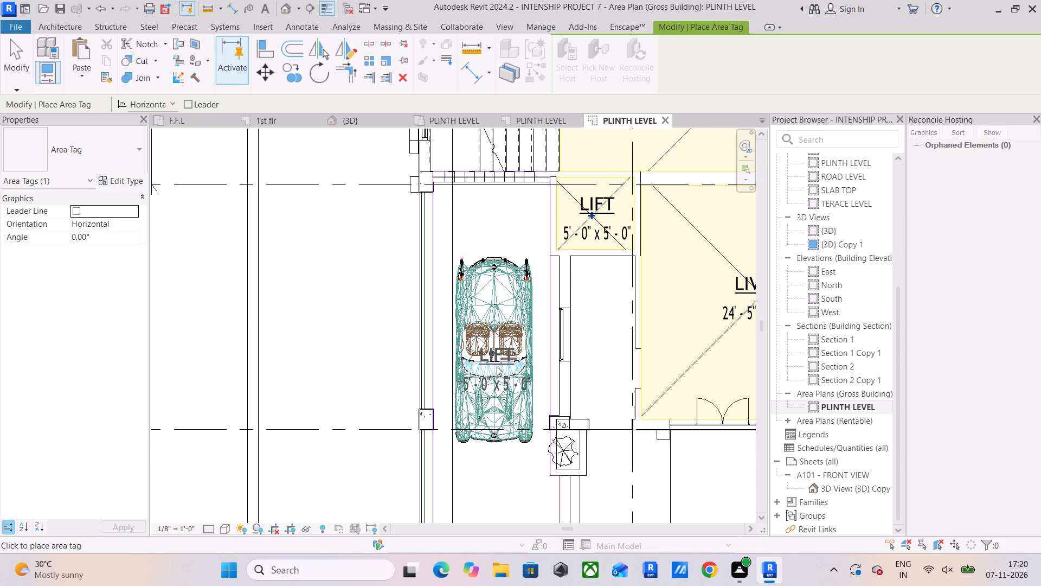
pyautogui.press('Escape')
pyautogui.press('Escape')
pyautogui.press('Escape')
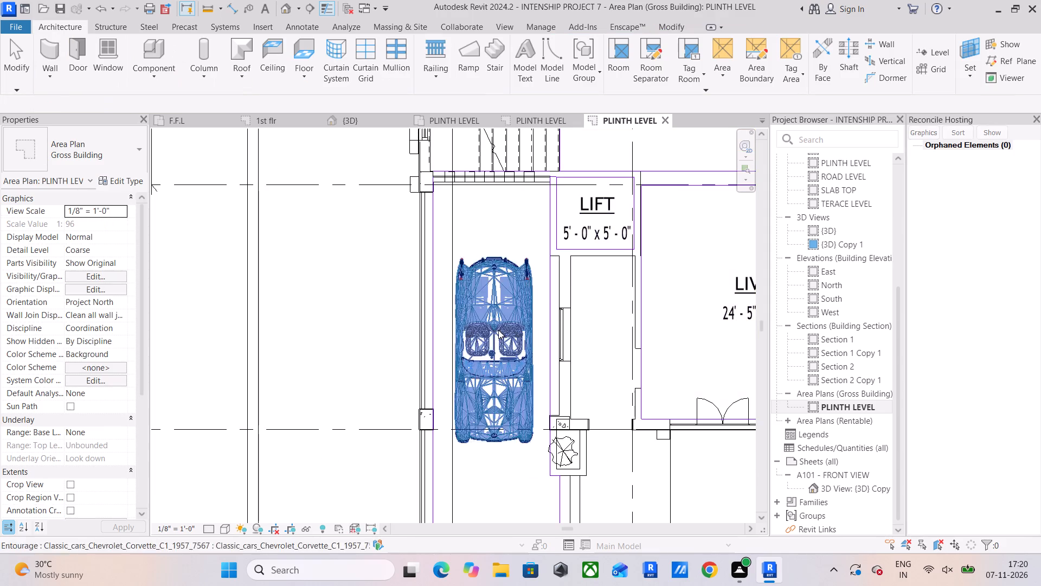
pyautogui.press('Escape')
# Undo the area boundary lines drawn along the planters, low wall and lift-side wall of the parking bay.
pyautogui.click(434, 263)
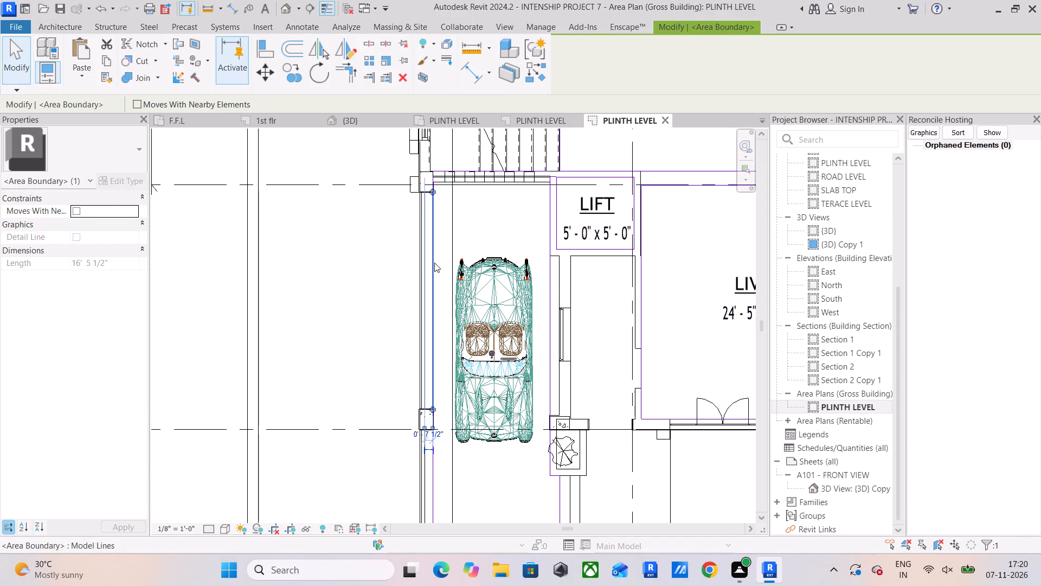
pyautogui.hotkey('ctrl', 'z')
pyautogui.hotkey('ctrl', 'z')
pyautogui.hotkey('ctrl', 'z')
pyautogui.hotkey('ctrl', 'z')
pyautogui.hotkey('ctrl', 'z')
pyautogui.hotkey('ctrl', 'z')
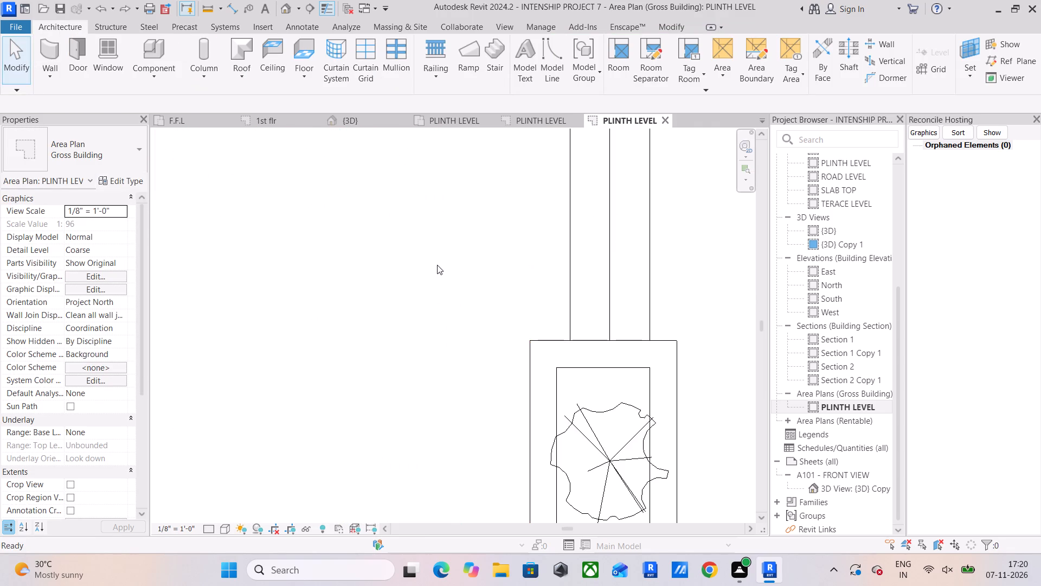
# Close the Gross Building and Rentable area plans and the floor plan of PLINTH LEVEL.
pyautogui.click(665, 121)
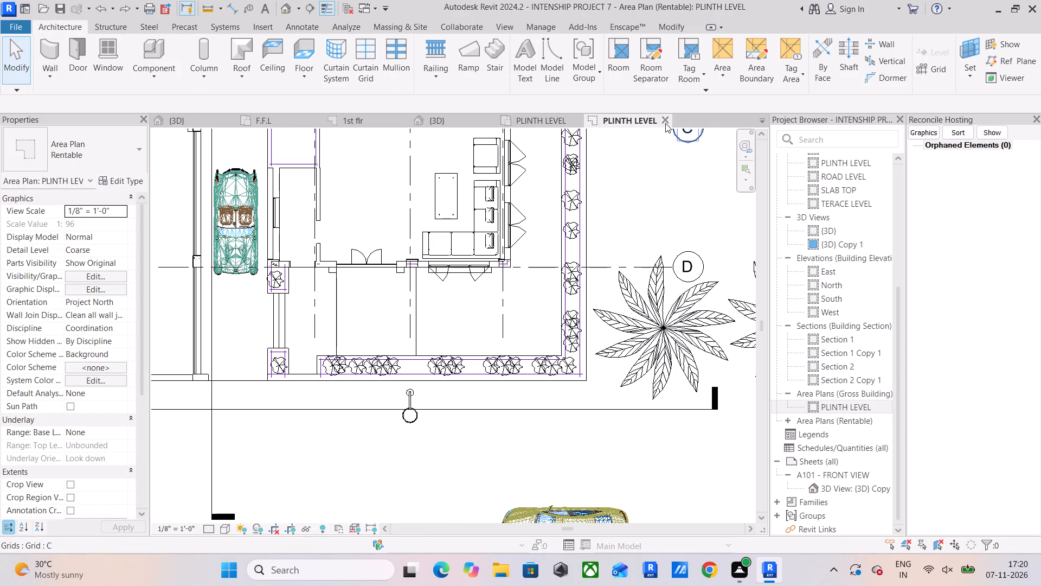
pyautogui.click(665, 123)
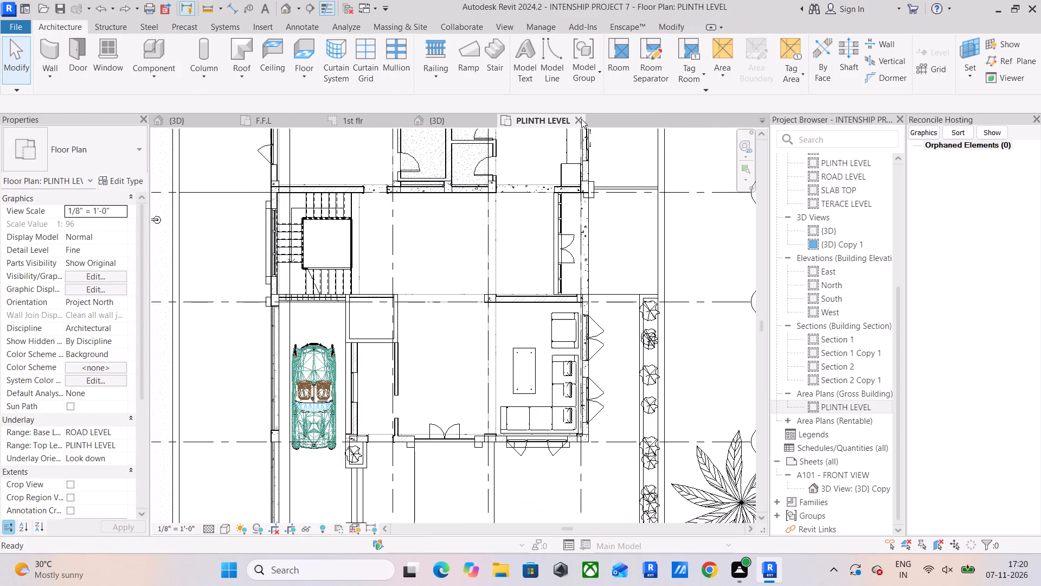
pyautogui.click(576, 120)
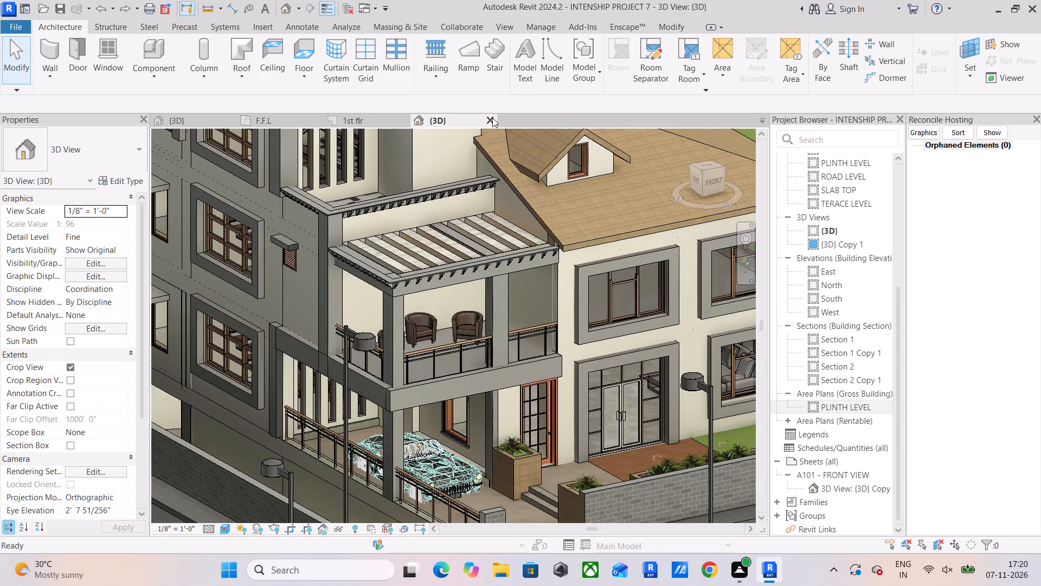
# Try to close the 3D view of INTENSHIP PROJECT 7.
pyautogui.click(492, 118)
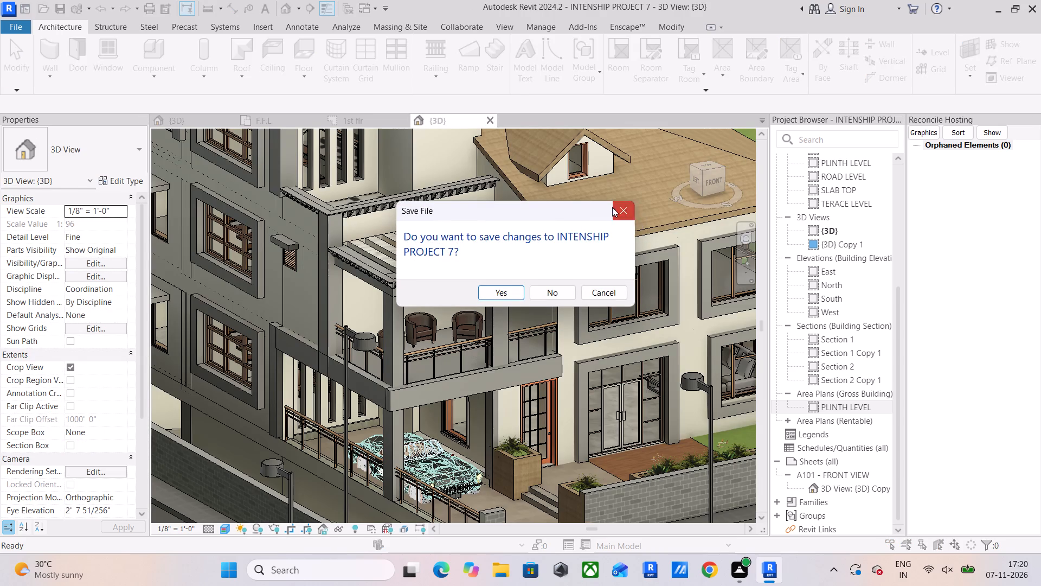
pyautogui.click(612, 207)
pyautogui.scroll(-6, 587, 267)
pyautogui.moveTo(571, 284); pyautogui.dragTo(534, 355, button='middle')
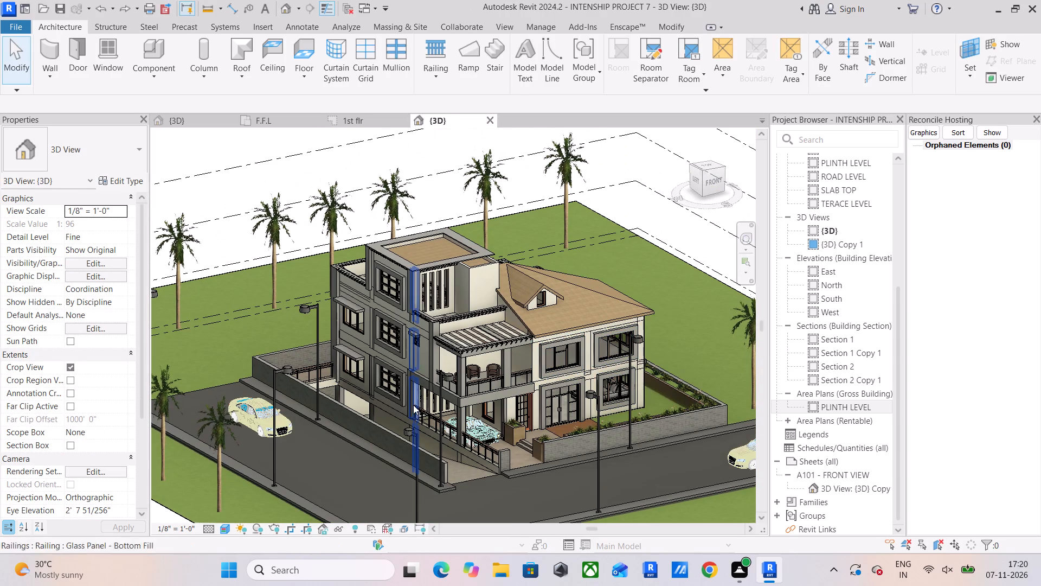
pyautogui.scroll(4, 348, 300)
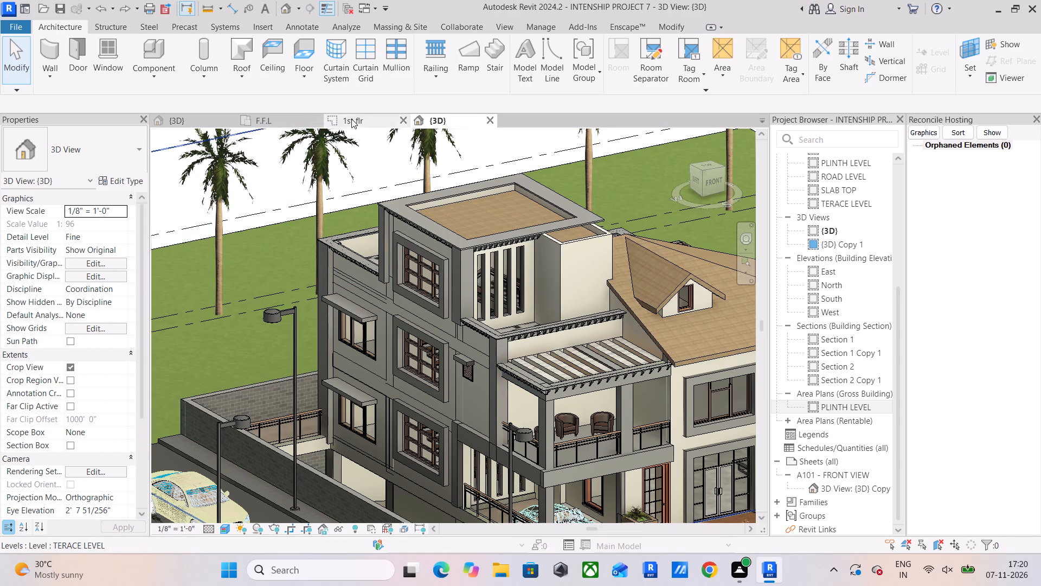
# Switch to the 3D view of office building 1 and examine the building from the front-right corner at street level.
pyautogui.click(193, 116)
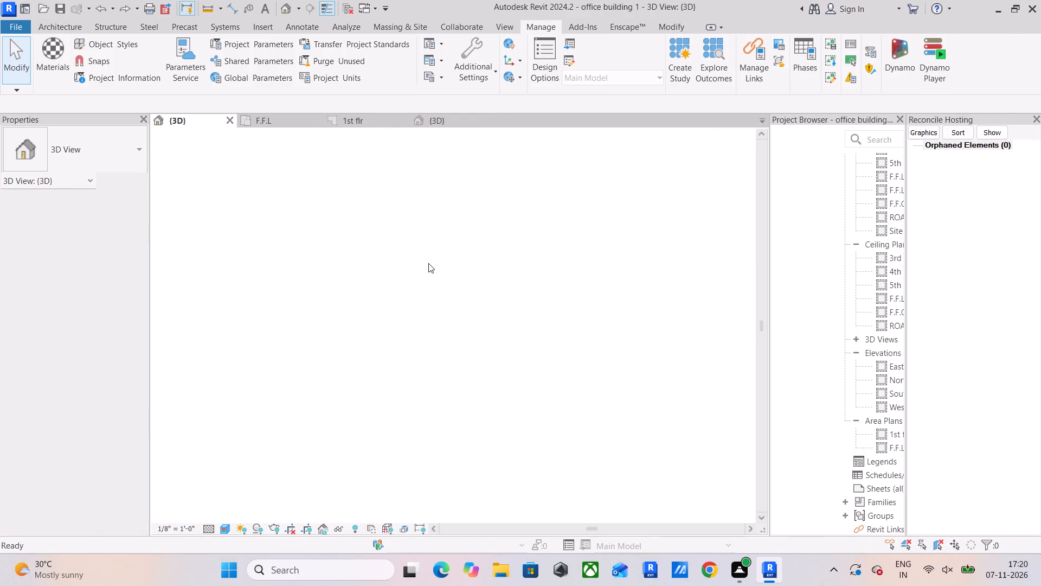
pyautogui.scroll(-17, 431, 267)
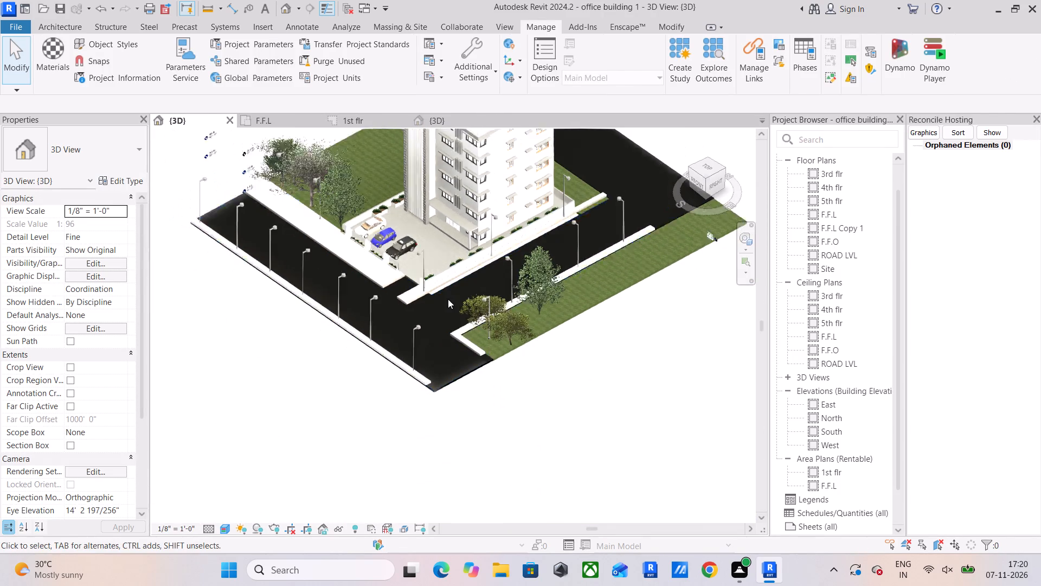
pyautogui.keyDown('shift'); pyautogui.moveTo(498, 281); pyautogui.dragTo(534, 193, button='middle'); pyautogui.keyUp('shift')
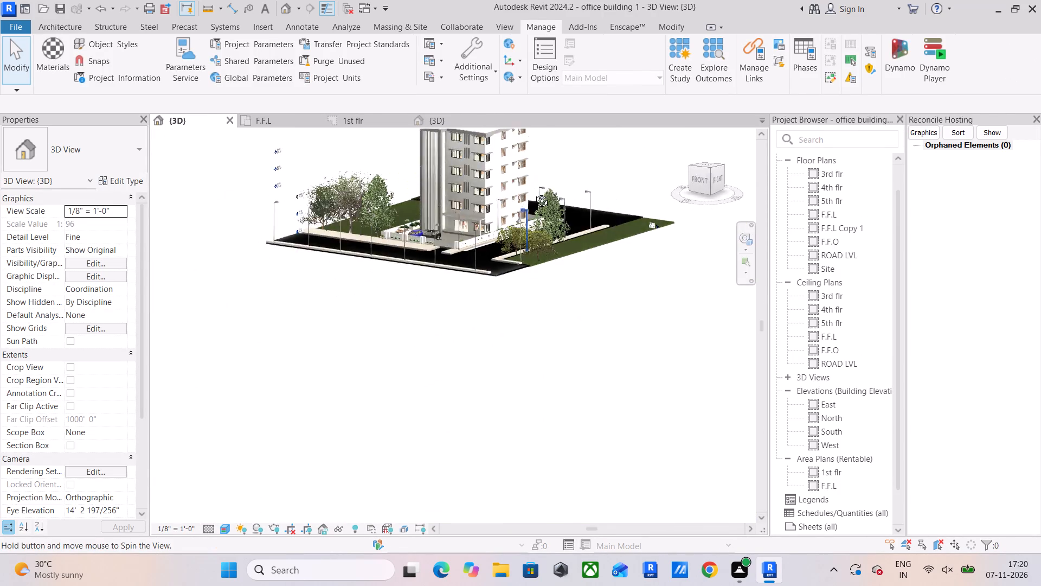
pyautogui.keyDown('shift'); pyautogui.moveTo(534, 193); pyautogui.dragTo(592, 191, button='middle'); pyautogui.keyUp('shift')
pyautogui.moveTo(529, 240); pyautogui.dragTo(448, 436, button='middle')
pyautogui.keyDown('shift'); pyautogui.moveTo(444, 411); pyautogui.dragTo(384, 362, button='middle'); pyautogui.keyUp('shift')
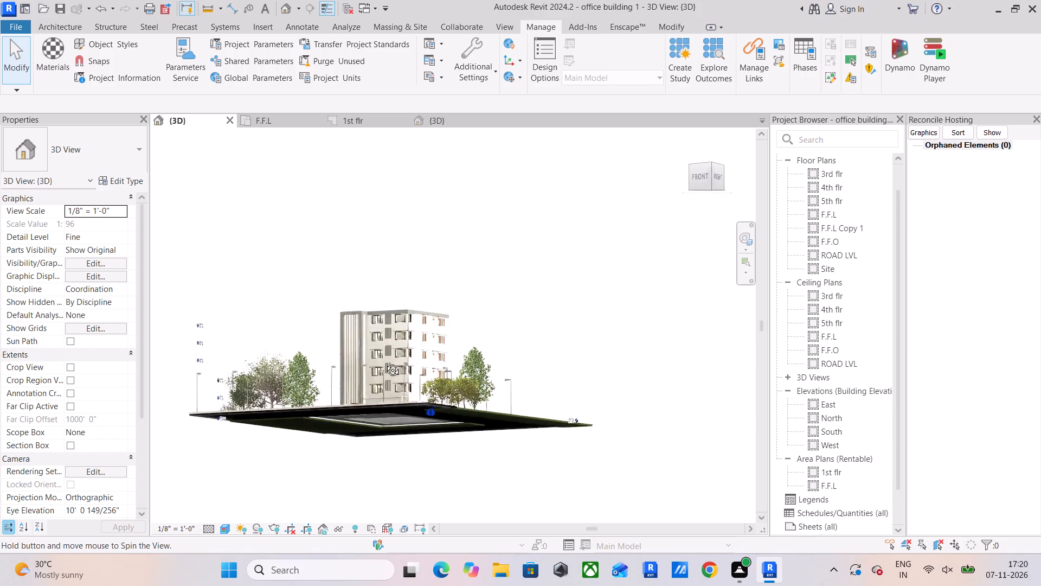
pyautogui.keyDown('shift'); pyautogui.moveTo(384, 362); pyautogui.dragTo(381, 399, button='middle'); pyautogui.keyUp('shift')
pyautogui.scroll(5, 371, 361)
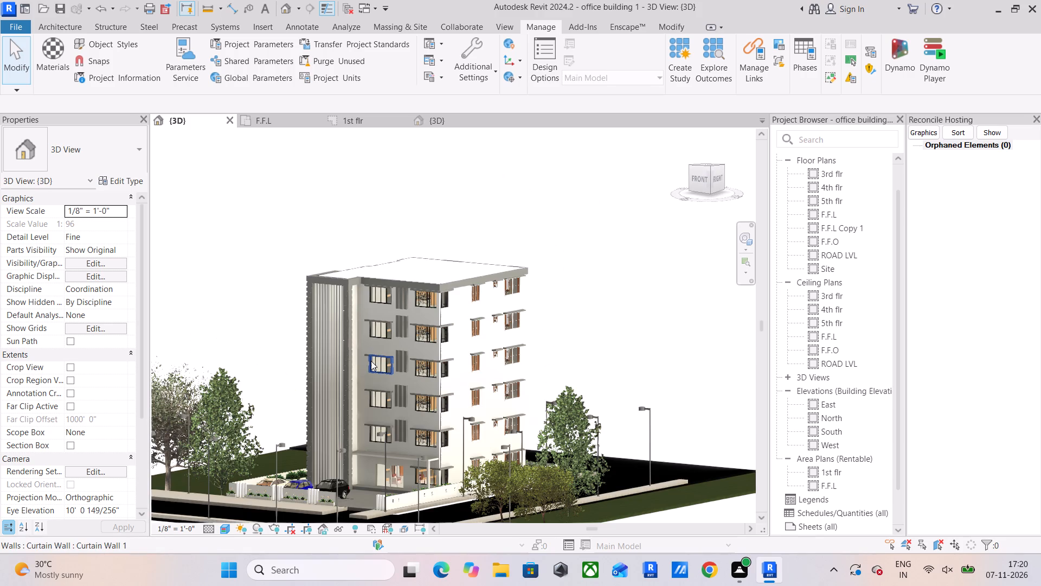
pyautogui.keyDown('shift'); pyautogui.moveTo(387, 343); pyautogui.dragTo(389, 334, button='middle'); pyautogui.keyUp('shift')
pyautogui.moveTo(389, 331); pyautogui.dragTo(391, 301, button='middle')
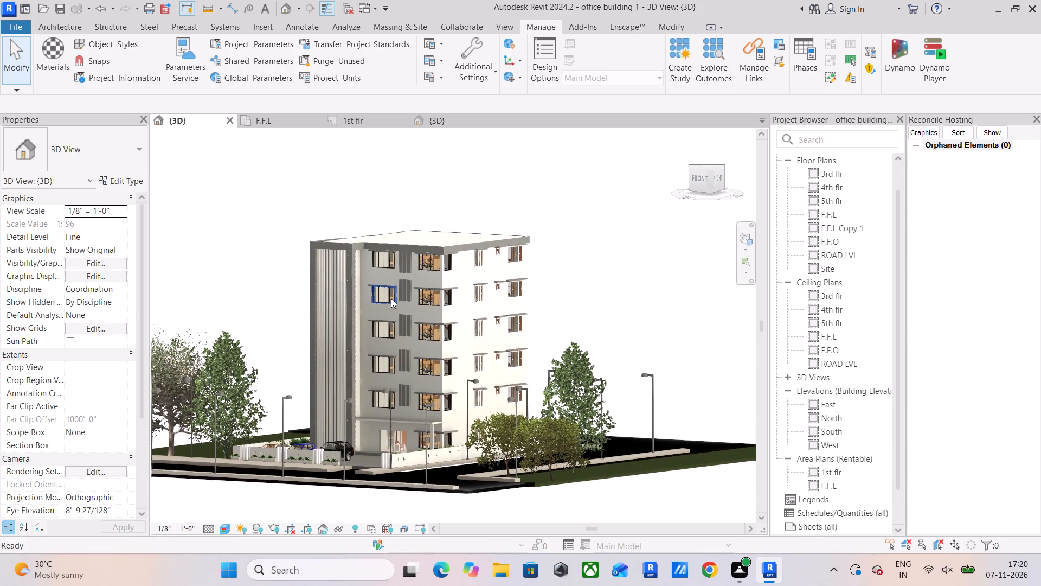
# Return to the 3D view of INTENSHIP PROJECT 7 and examine the entrance steps, planters and staircase windows up close.
pyautogui.click(446, 127)
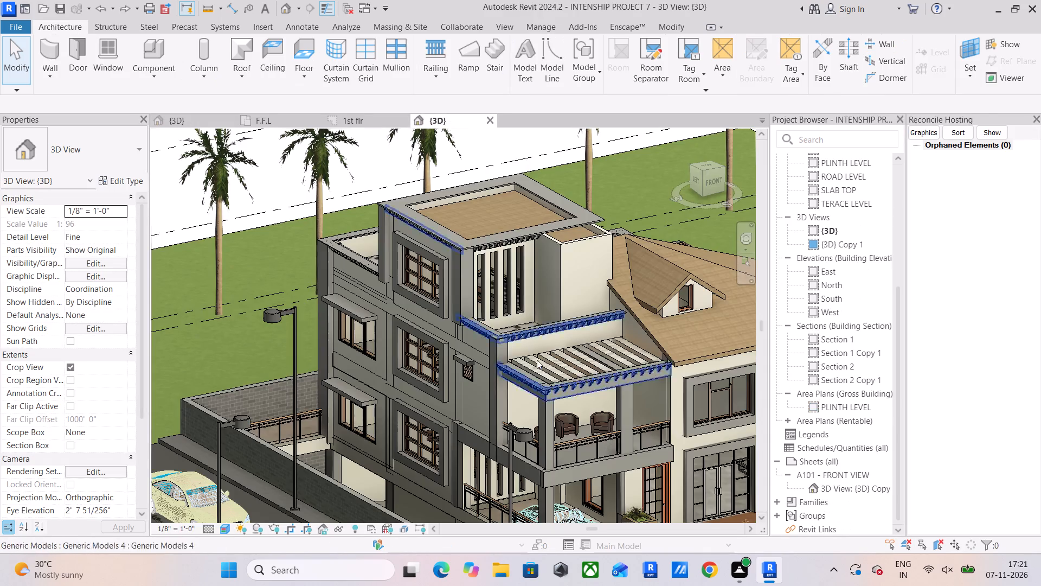
pyautogui.scroll(-3, 539, 363)
pyautogui.moveTo(544, 355); pyautogui.dragTo(447, 258, button='middle')
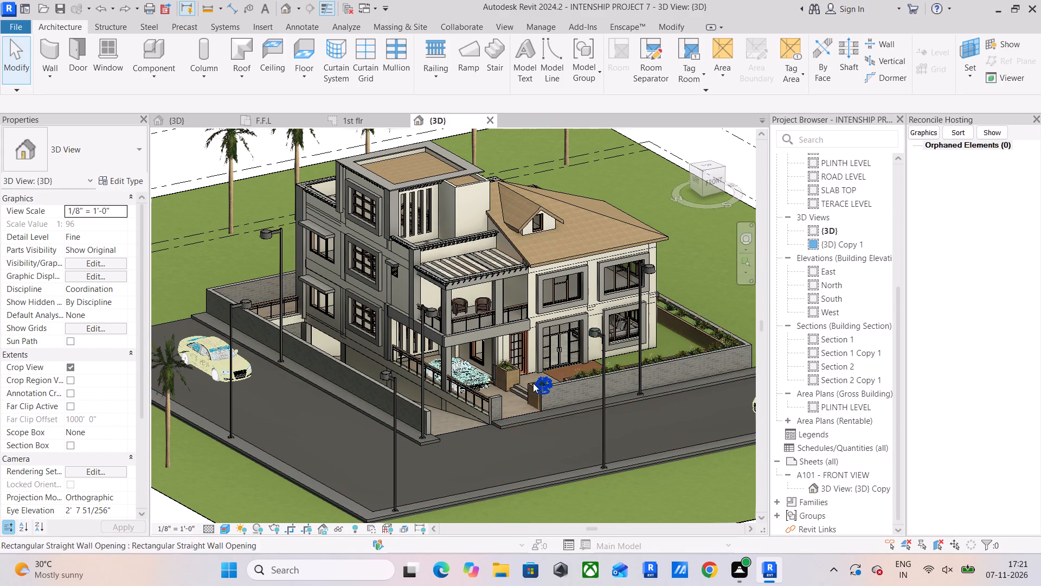
pyautogui.scroll(15, 531, 383)
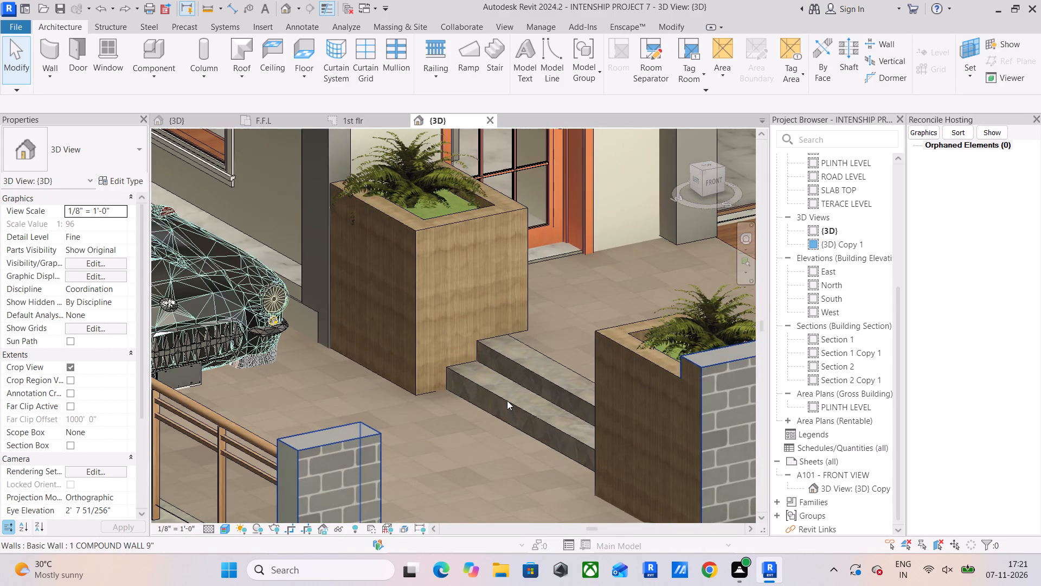
pyautogui.scroll(5, 543, 351)
pyautogui.scroll(-5, 527, 392)
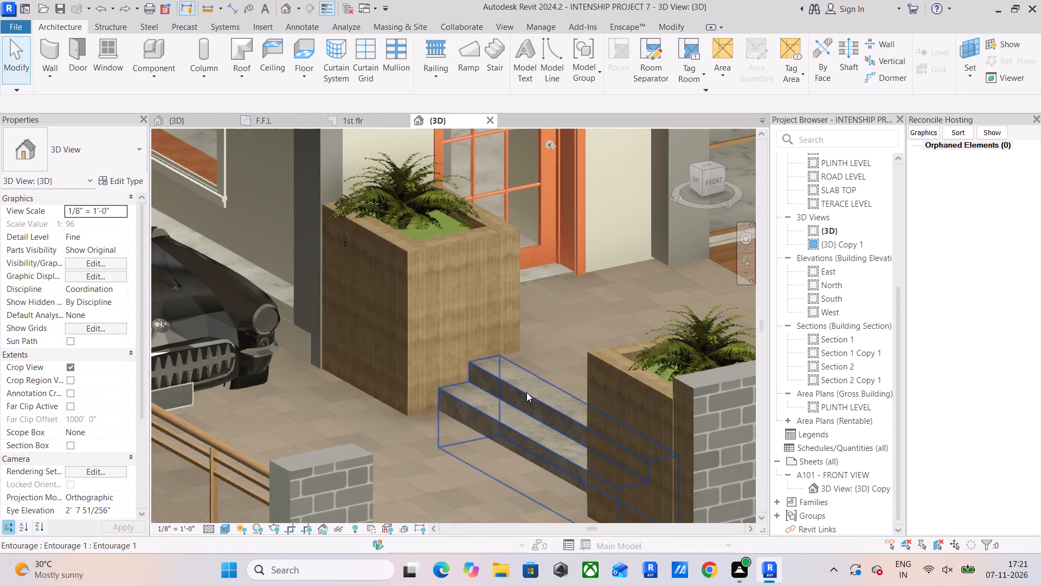
pyautogui.scroll(-11, 526, 392)
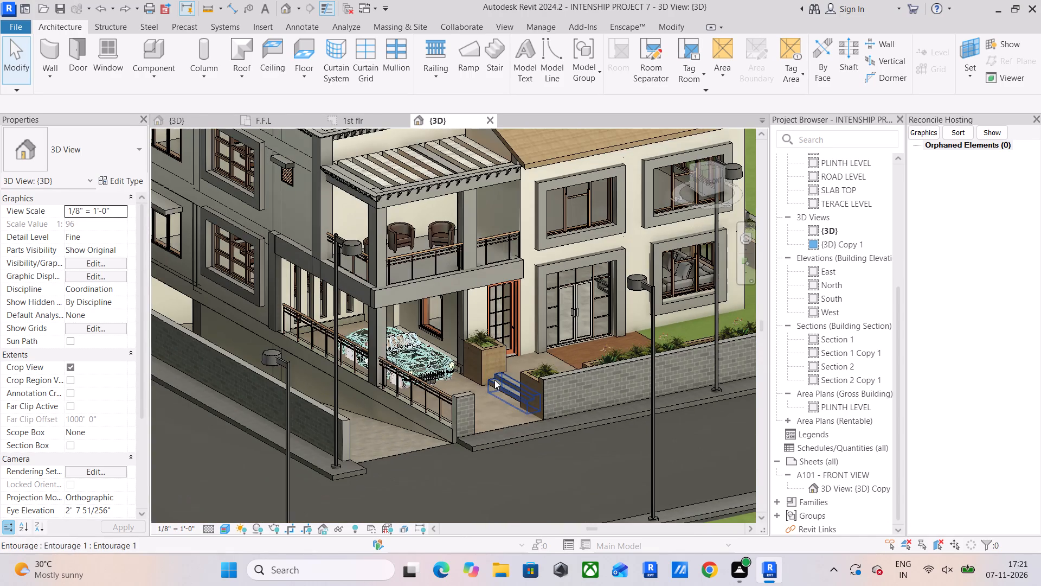
pyautogui.scroll(-4, 382, 342)
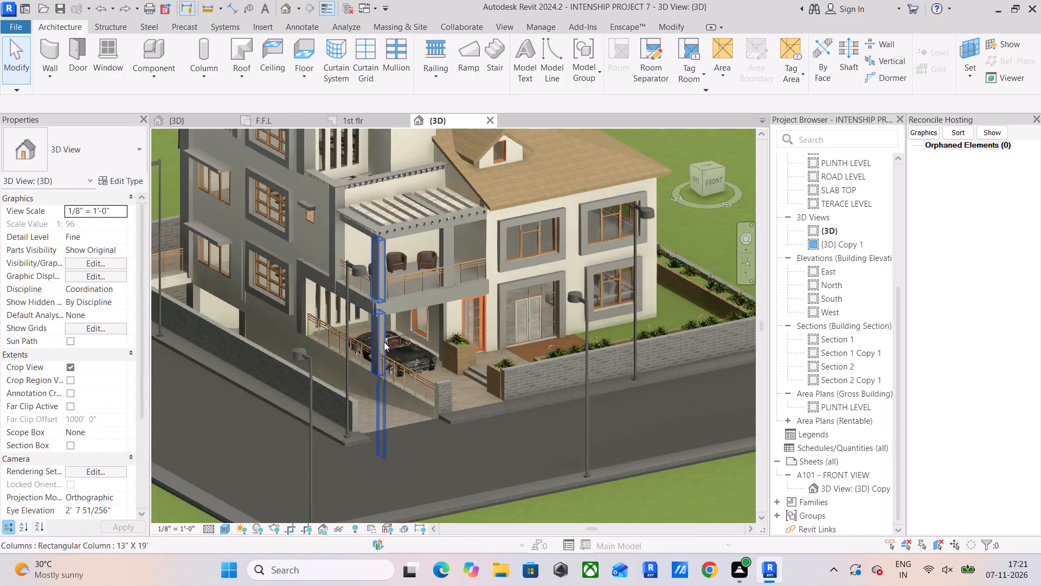
pyautogui.moveTo(393, 353); pyautogui.dragTo(412, 392, button='middle')
pyautogui.scroll(11, 348, 290)
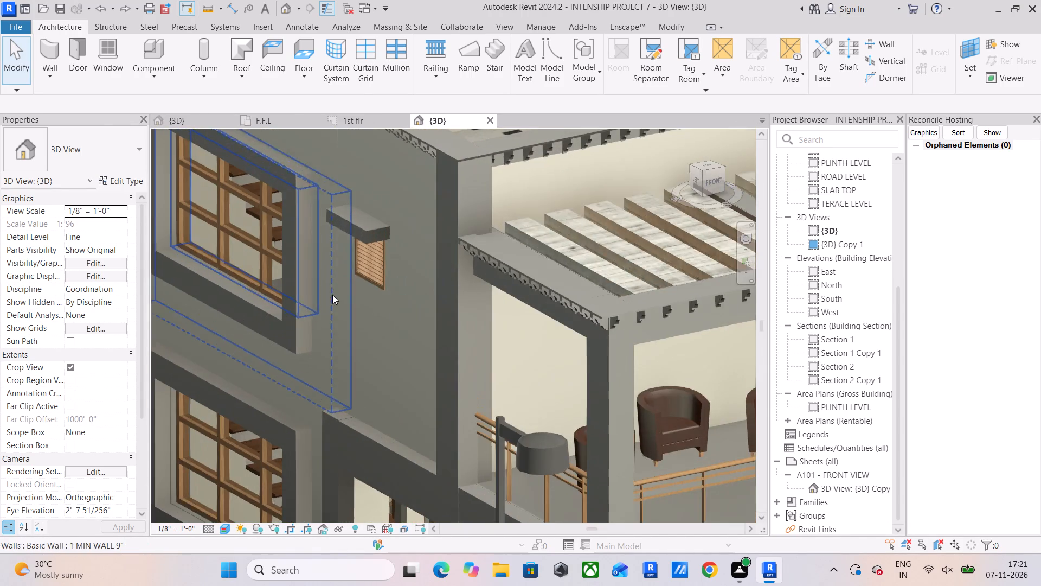
pyautogui.moveTo(328, 296); pyautogui.dragTo(422, 349, button='middle')
pyautogui.scroll(10, 338, 232)
pyautogui.scroll(3, 365, 351)
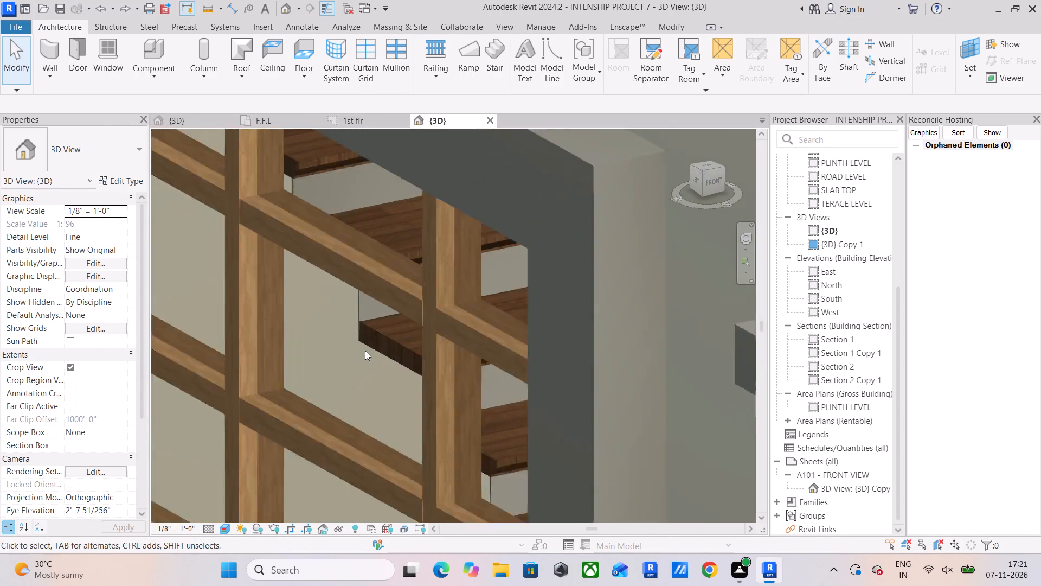
pyautogui.scroll(2, 365, 351)
pyautogui.scroll(-19, 365, 351)
pyautogui.scroll(-4, 371, 345)
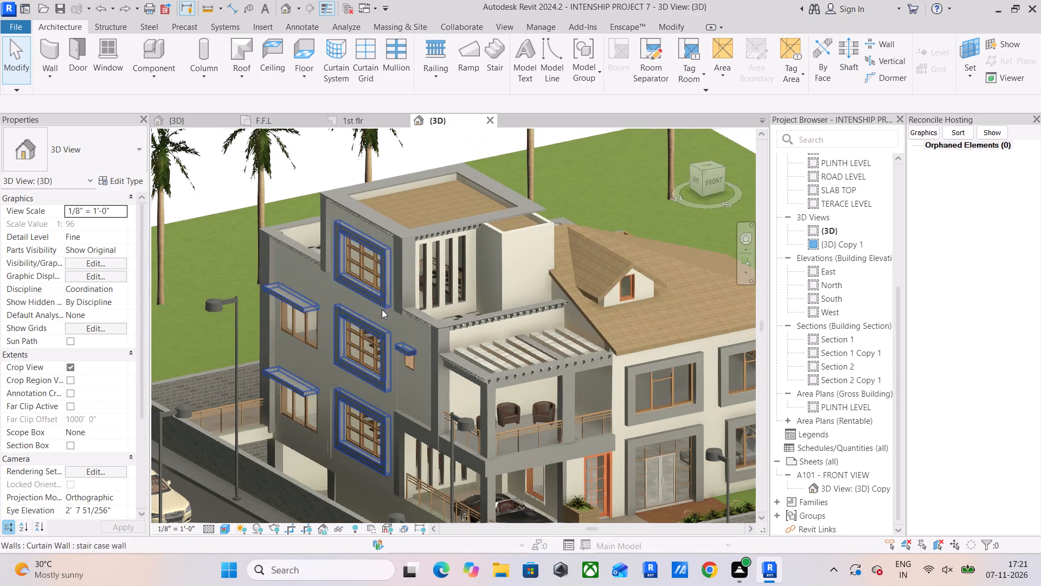
pyautogui.scroll(-4, 305, 228)
# Switch back to the 3D view of office building 1 and examine its corner windows, sunshades and front facade.
pyautogui.click(210, 119)
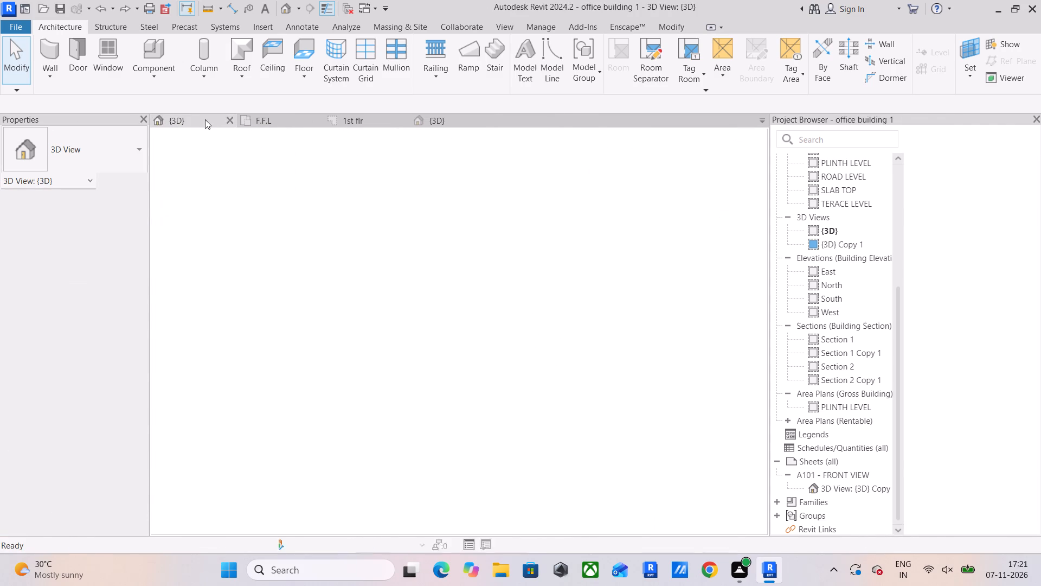
pyautogui.scroll(5, 388, 311)
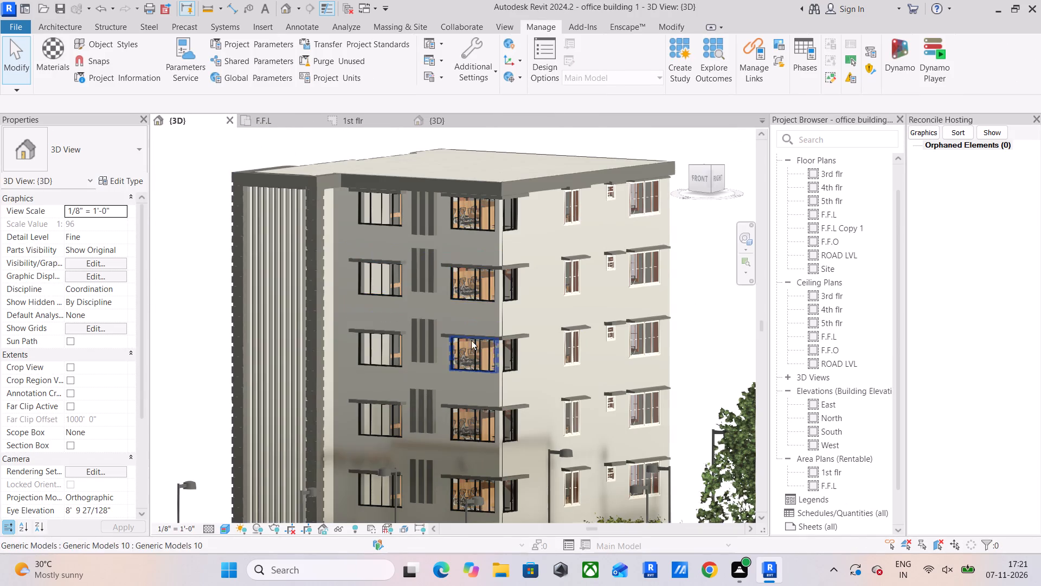
pyautogui.scroll(6, 478, 333)
pyautogui.scroll(6, 504, 252)
pyautogui.moveTo(509, 261); pyautogui.dragTo(494, 351, button='middle')
pyautogui.scroll(-9, 494, 351)
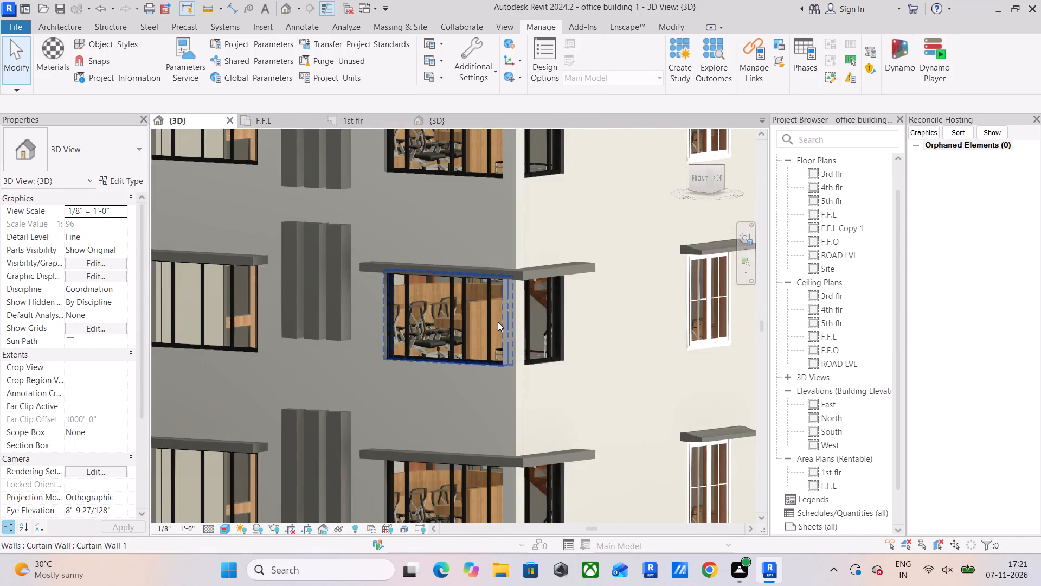
pyautogui.scroll(-6, 498, 322)
pyautogui.moveTo(502, 320); pyautogui.dragTo(501, 220, button='middle')
pyautogui.scroll(-1, 500, 243)
pyautogui.moveTo(500, 247); pyautogui.dragTo(500, 282, button='middle')
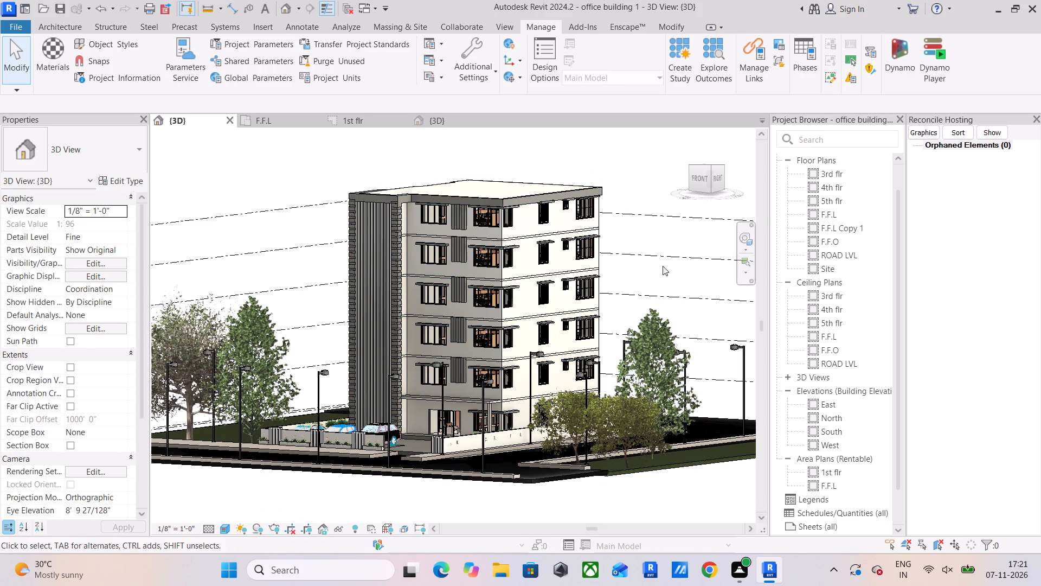
pyautogui.scroll(5, 653, 239)
pyautogui.moveTo(653, 239); pyautogui.dragTo(732, 213, button='middle')
pyautogui.scroll(-2, 627, 248)
pyautogui.moveTo(633, 251); pyautogui.dragTo(679, 251, button='middle')
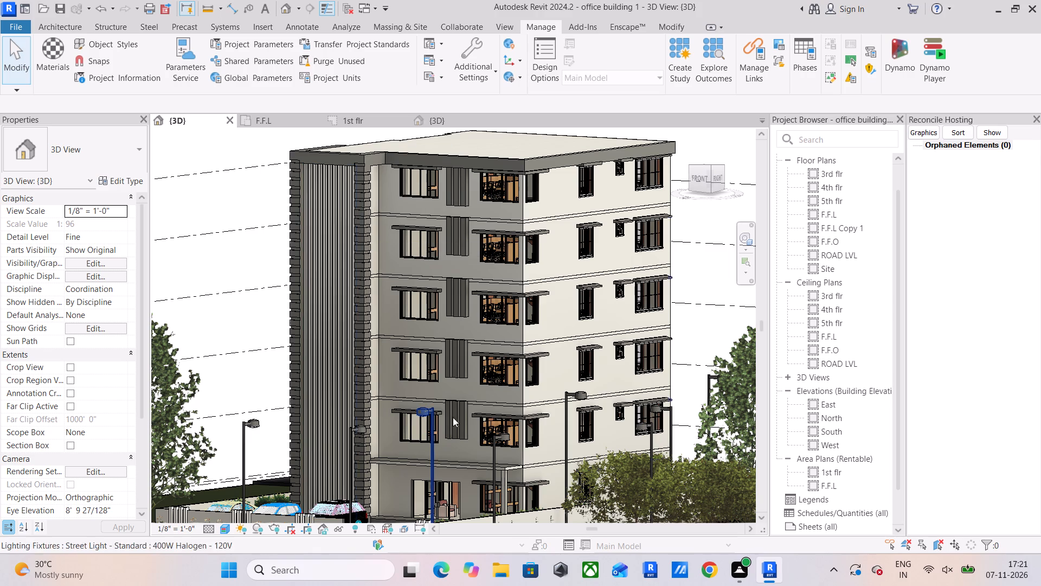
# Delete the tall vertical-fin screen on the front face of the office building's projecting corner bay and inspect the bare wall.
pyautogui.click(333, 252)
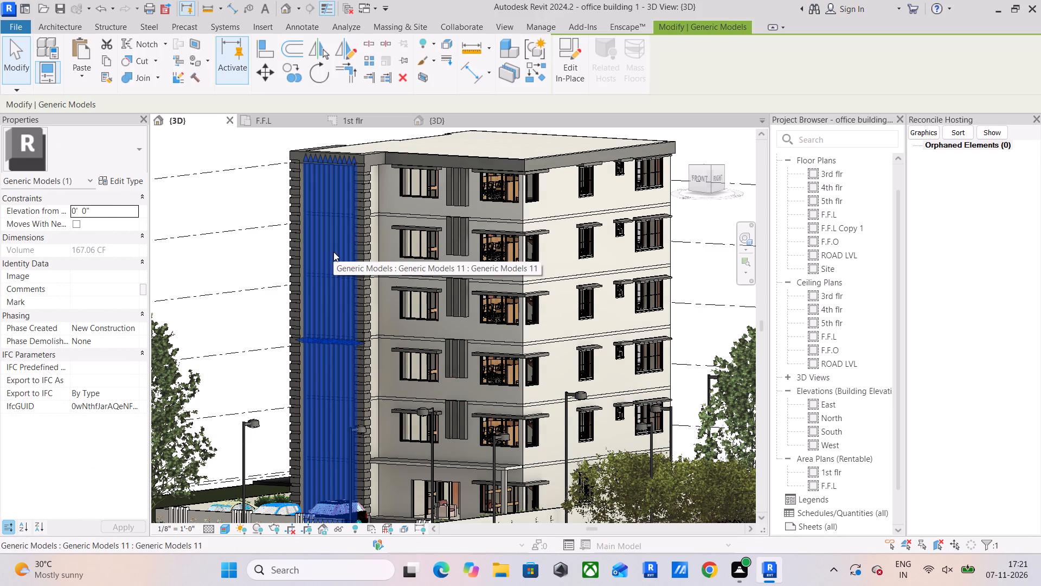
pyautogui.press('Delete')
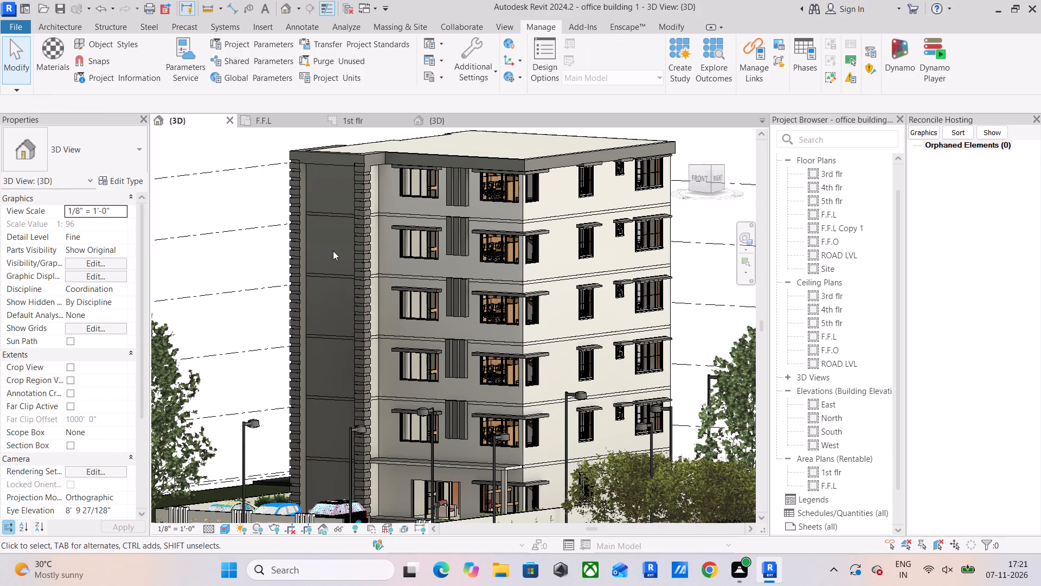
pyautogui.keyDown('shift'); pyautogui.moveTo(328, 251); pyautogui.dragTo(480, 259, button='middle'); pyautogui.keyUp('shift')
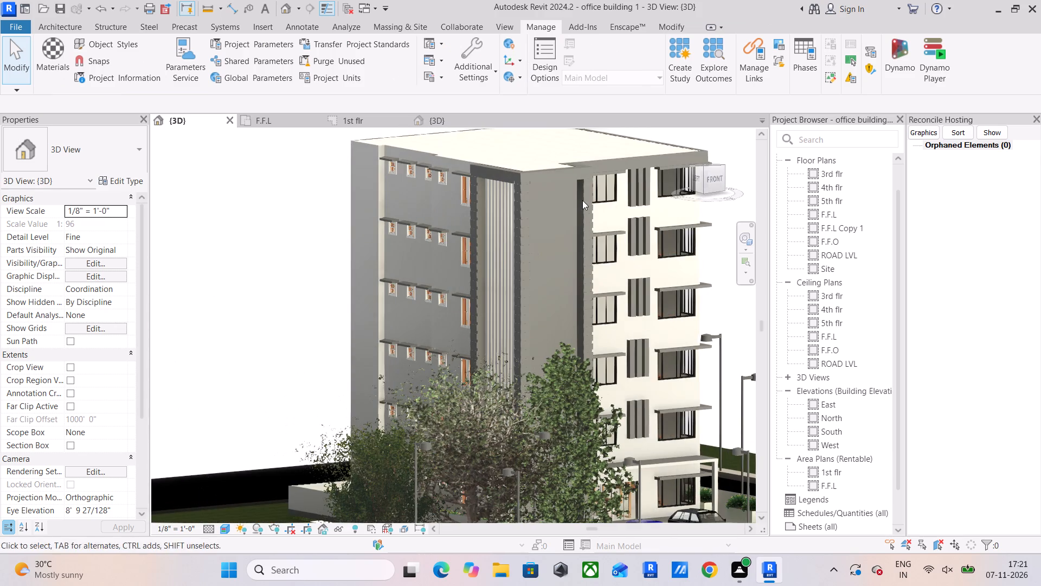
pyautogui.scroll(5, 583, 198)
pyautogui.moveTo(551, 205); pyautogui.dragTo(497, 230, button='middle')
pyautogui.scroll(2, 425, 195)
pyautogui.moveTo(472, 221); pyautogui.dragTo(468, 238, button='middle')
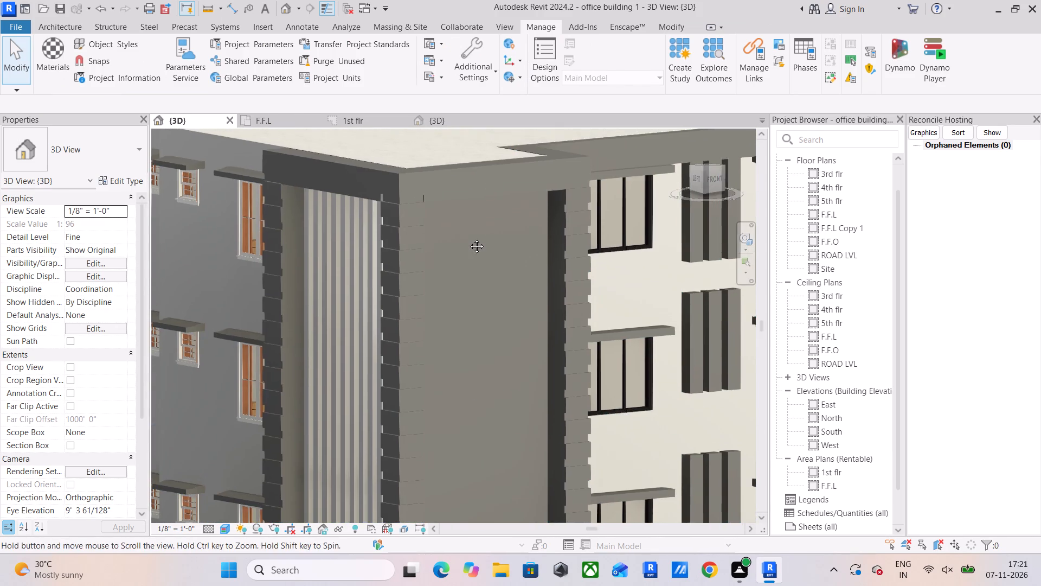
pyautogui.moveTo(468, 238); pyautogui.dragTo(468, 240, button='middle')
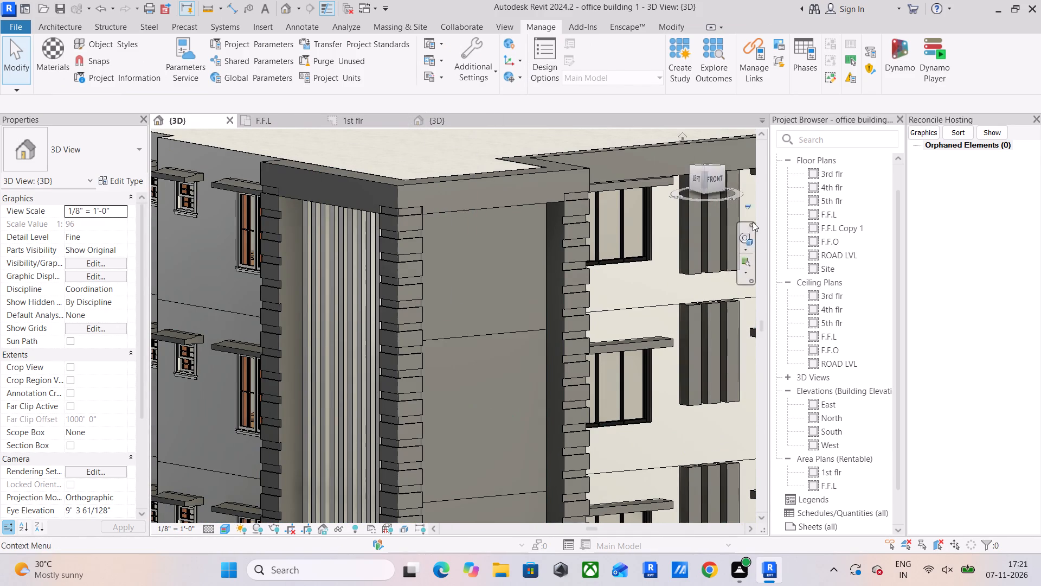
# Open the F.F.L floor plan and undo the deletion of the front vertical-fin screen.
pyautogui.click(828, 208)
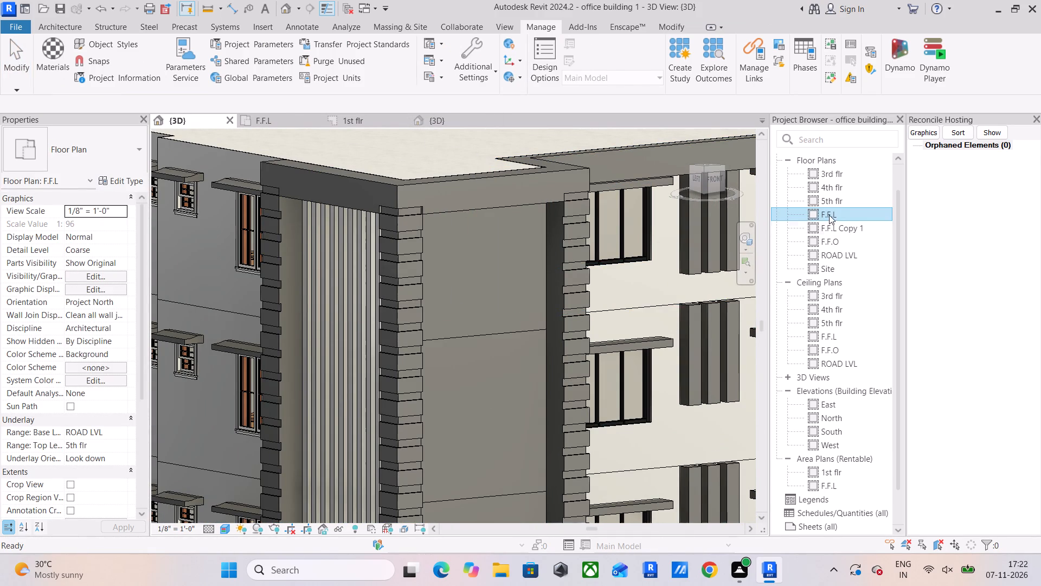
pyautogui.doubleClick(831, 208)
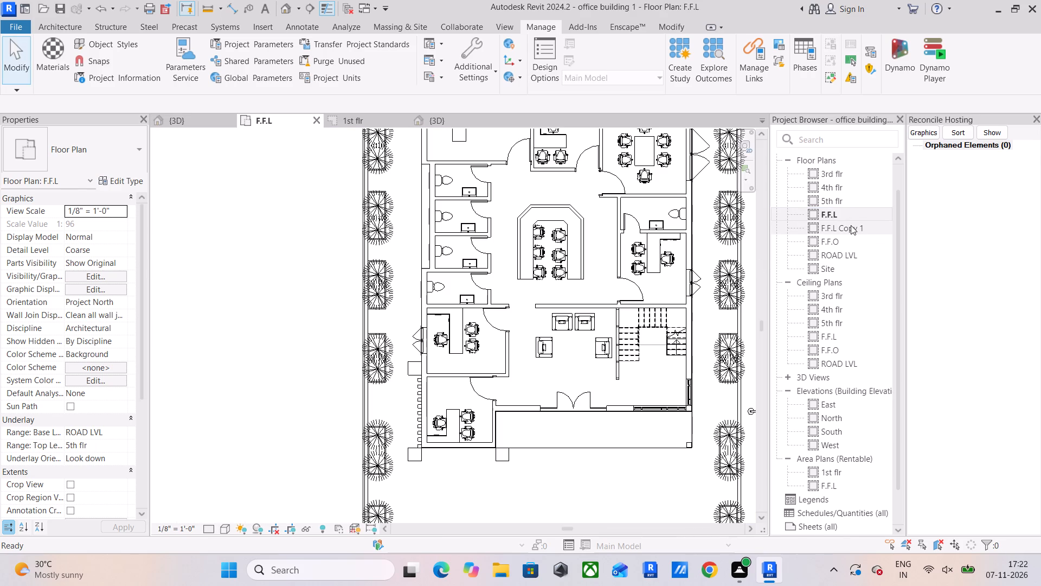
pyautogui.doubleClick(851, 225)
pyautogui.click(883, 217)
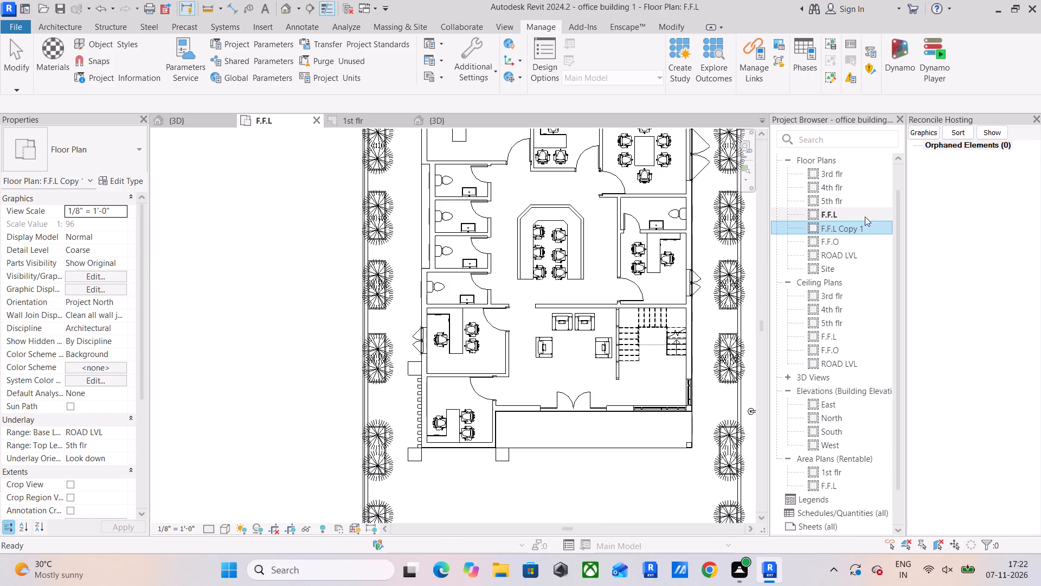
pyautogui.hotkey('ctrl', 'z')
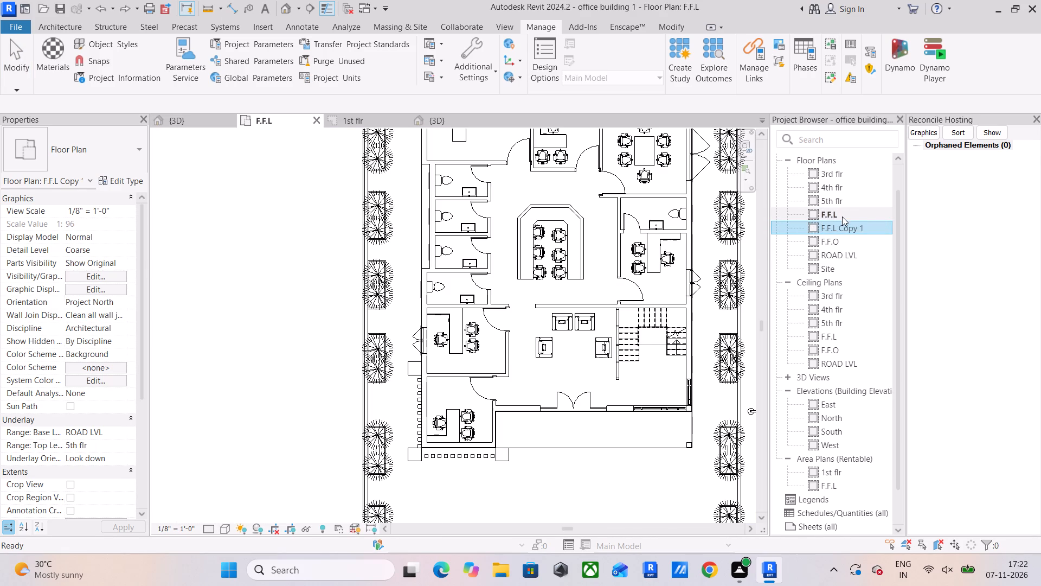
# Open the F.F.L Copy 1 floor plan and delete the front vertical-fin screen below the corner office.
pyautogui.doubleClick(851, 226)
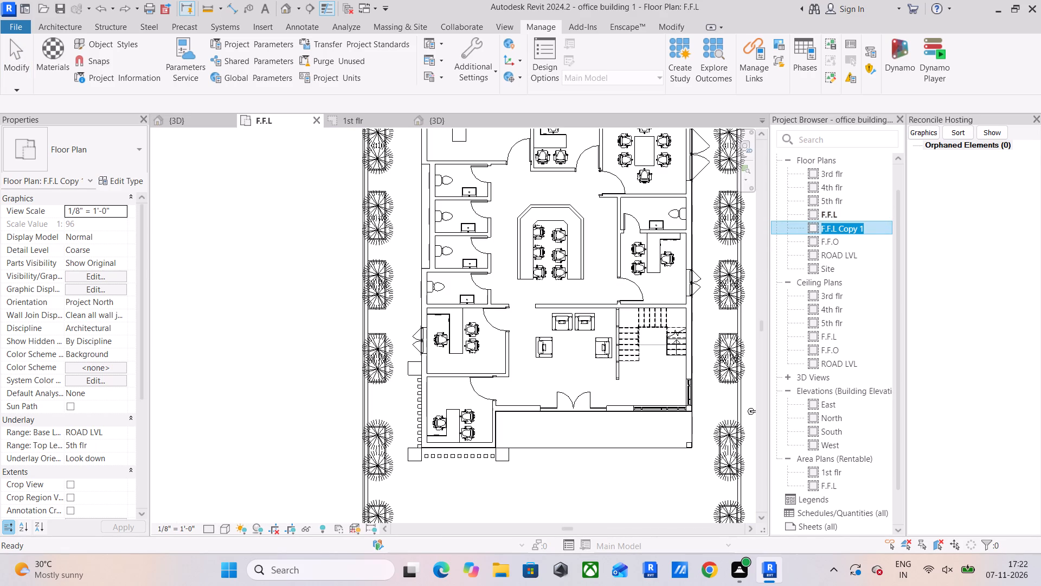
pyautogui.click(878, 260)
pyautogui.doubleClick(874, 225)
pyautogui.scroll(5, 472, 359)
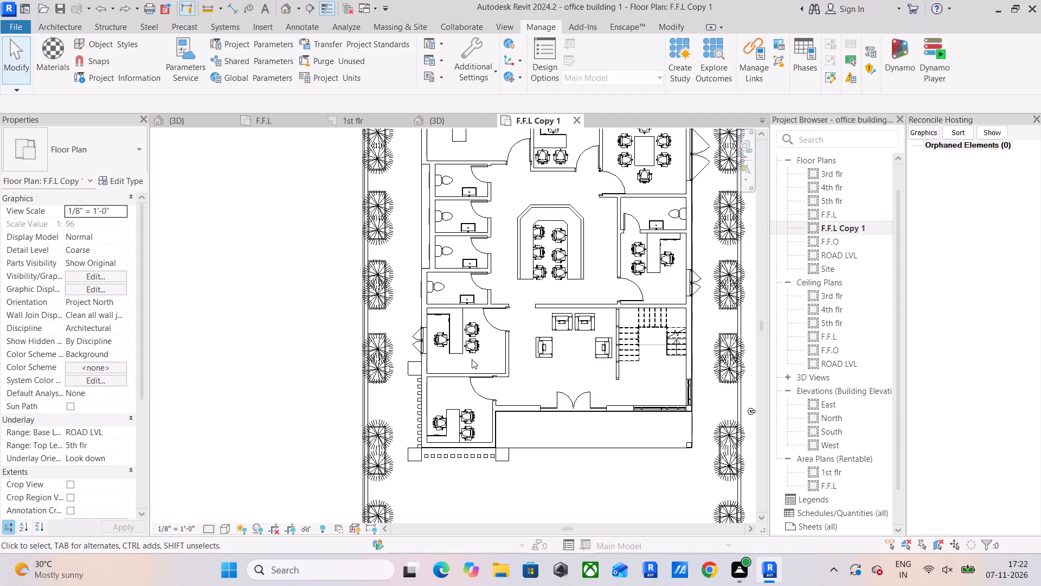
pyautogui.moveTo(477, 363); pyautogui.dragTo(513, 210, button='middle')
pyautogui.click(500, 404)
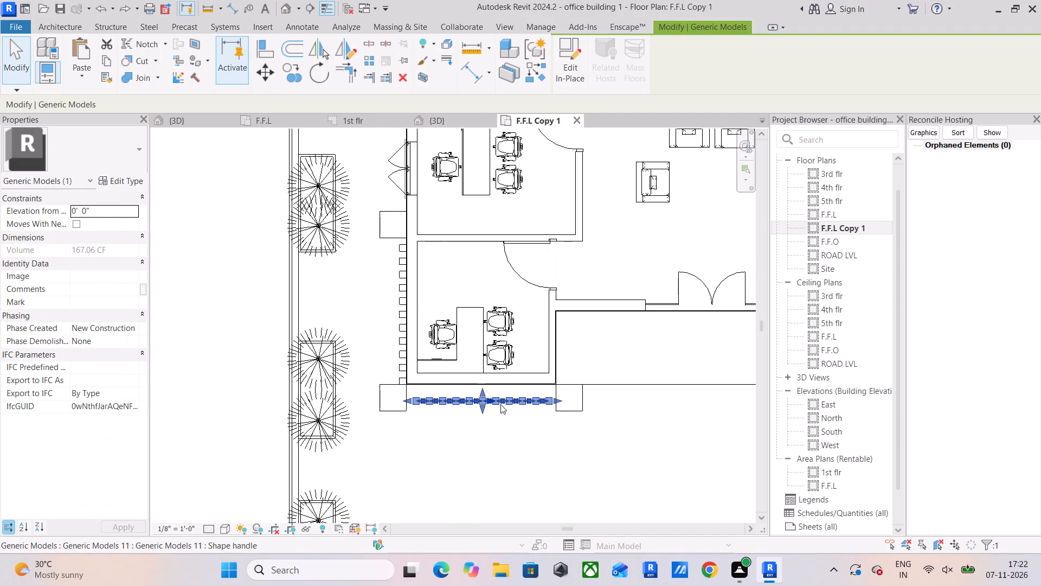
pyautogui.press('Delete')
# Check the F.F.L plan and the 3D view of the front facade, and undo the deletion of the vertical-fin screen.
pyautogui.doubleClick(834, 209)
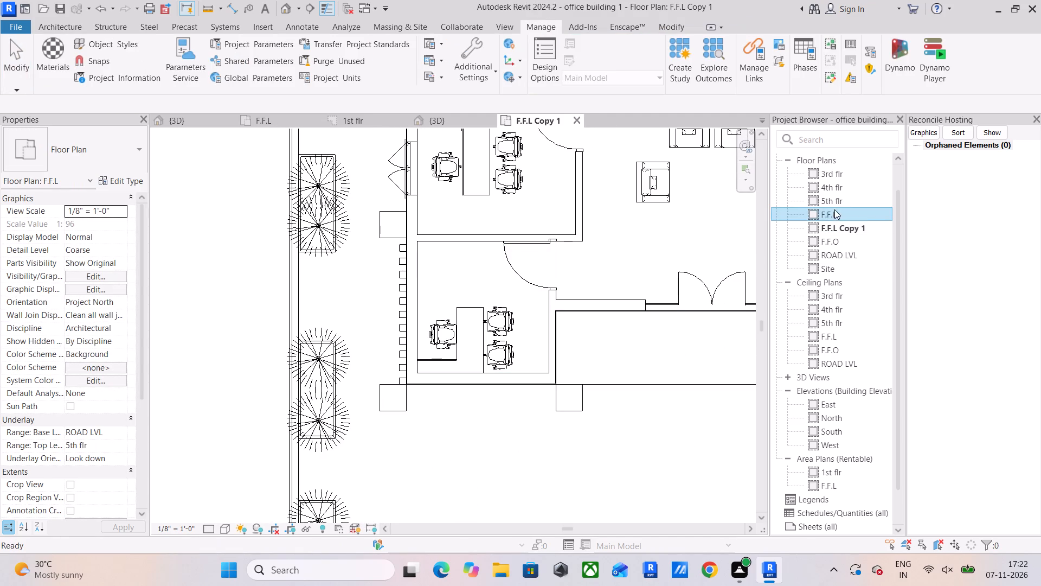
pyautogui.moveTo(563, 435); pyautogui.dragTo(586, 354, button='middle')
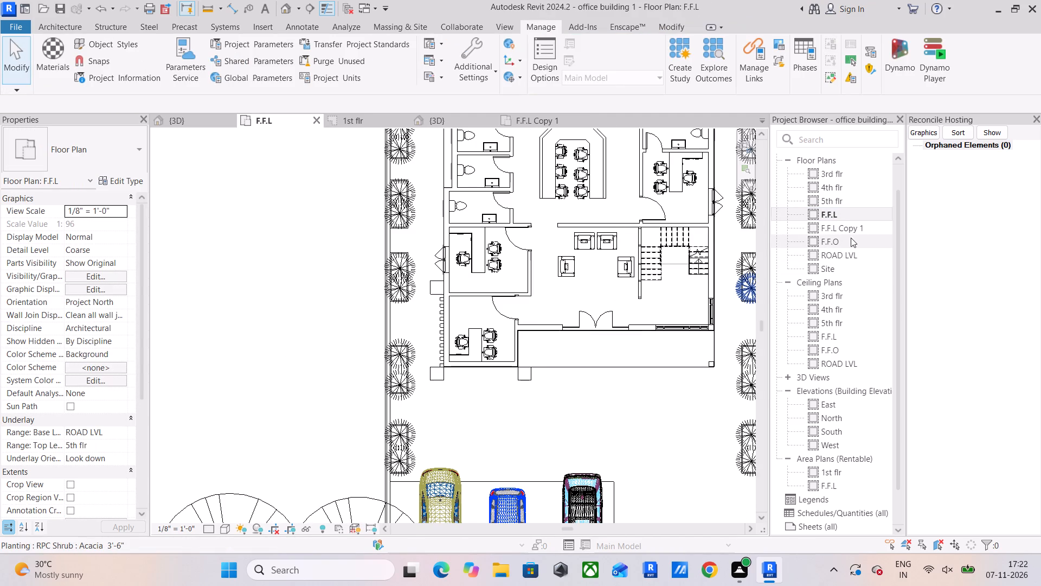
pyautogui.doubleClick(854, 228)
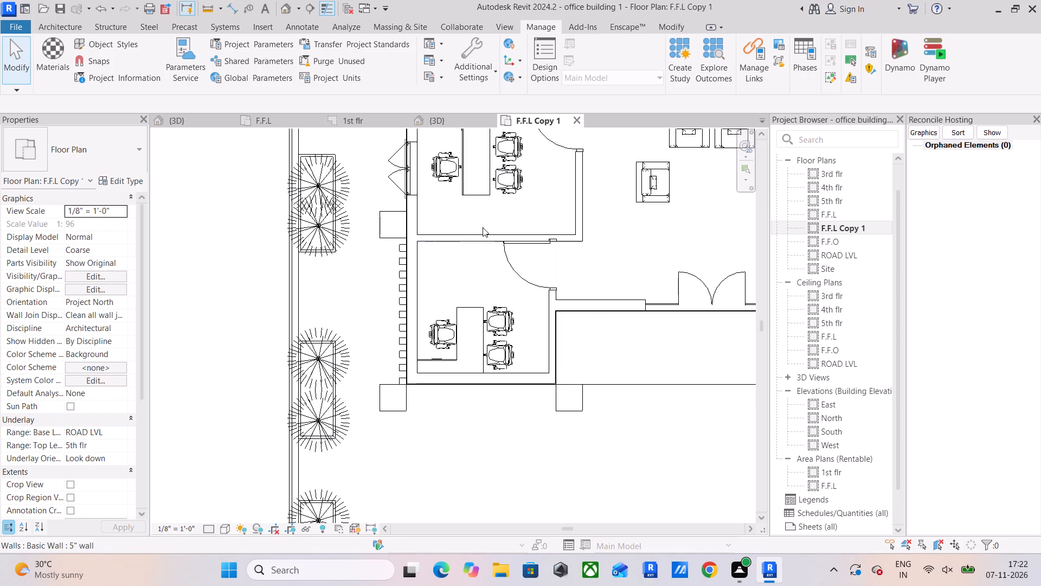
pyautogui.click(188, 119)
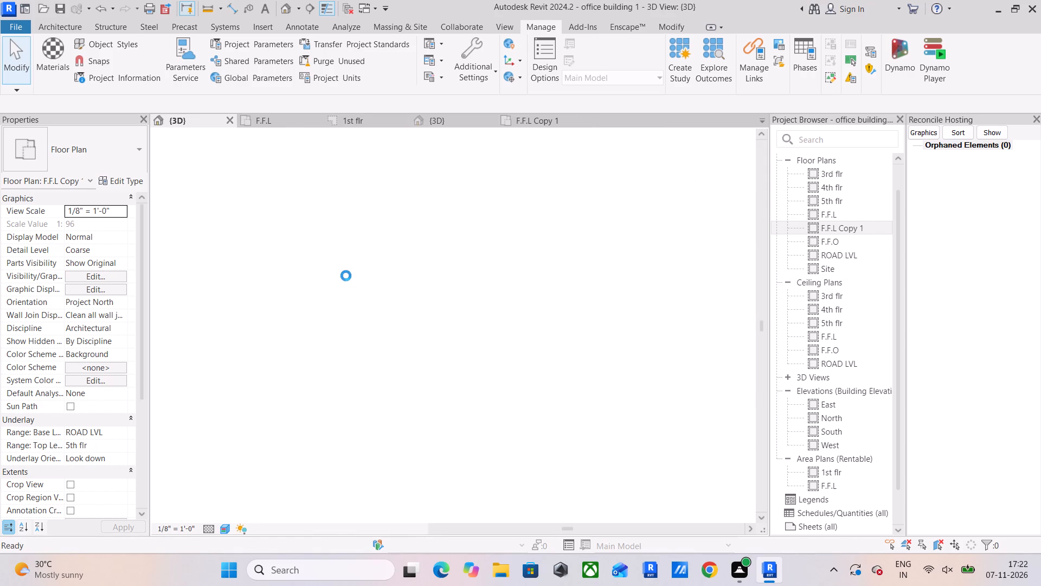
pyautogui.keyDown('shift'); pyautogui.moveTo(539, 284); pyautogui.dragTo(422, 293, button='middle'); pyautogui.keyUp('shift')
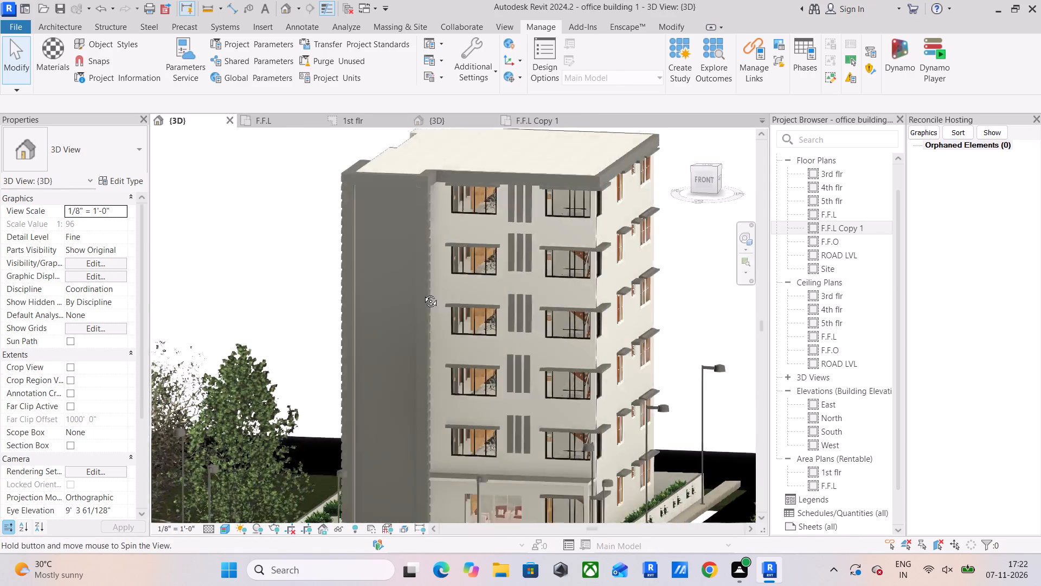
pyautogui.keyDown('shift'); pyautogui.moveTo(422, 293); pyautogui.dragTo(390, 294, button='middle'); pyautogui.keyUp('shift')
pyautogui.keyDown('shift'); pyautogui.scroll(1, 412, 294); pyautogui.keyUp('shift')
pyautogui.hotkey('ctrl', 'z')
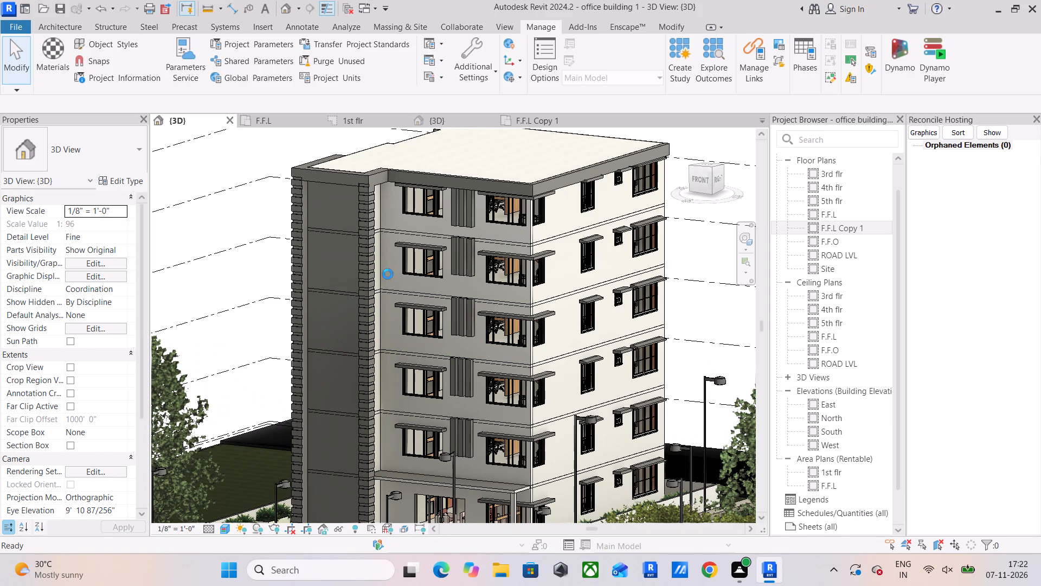
# Return to the F.F.L Copy 1 floor plan.
pyautogui.click(532, 124)
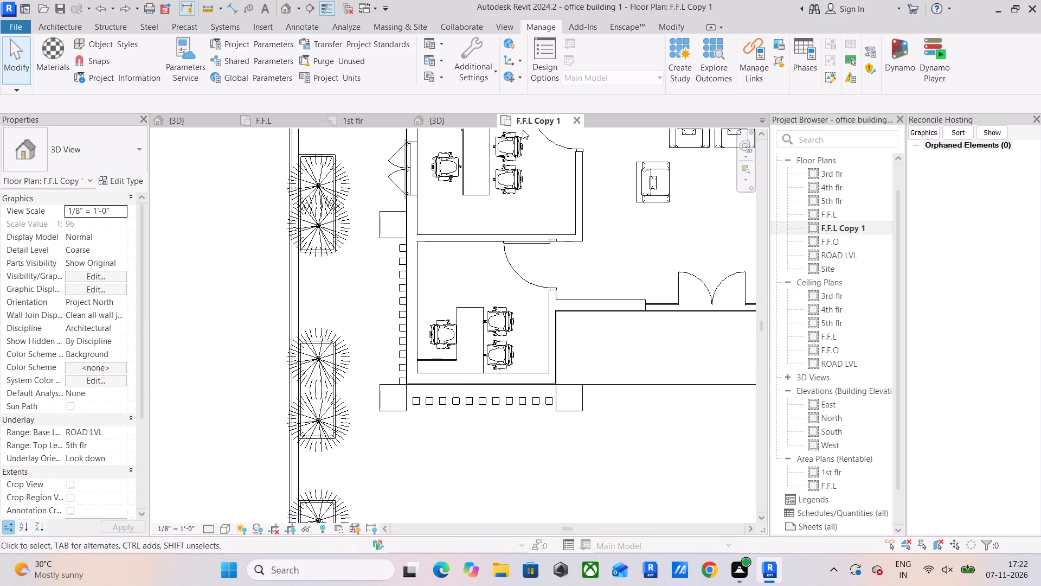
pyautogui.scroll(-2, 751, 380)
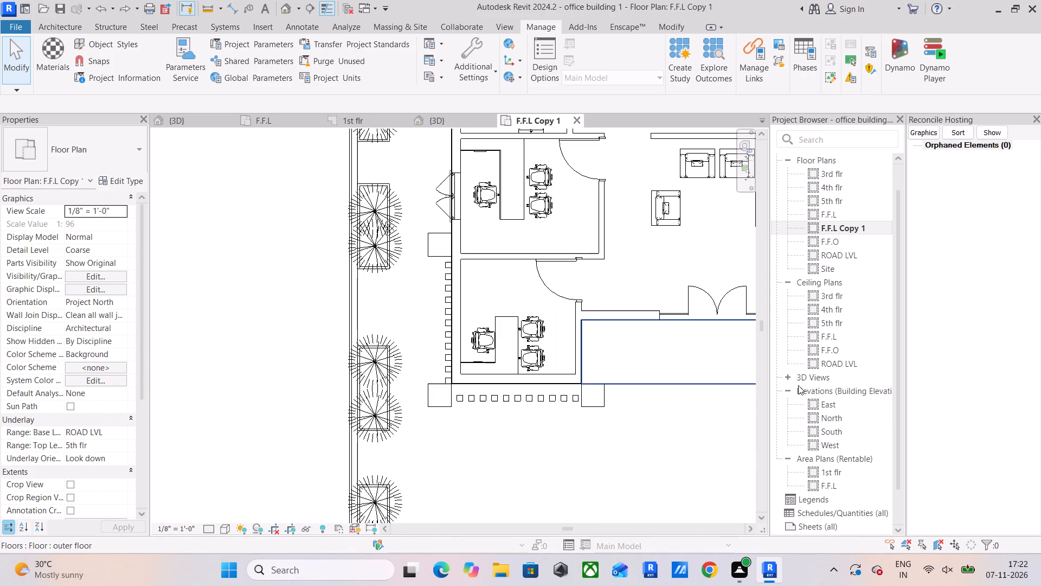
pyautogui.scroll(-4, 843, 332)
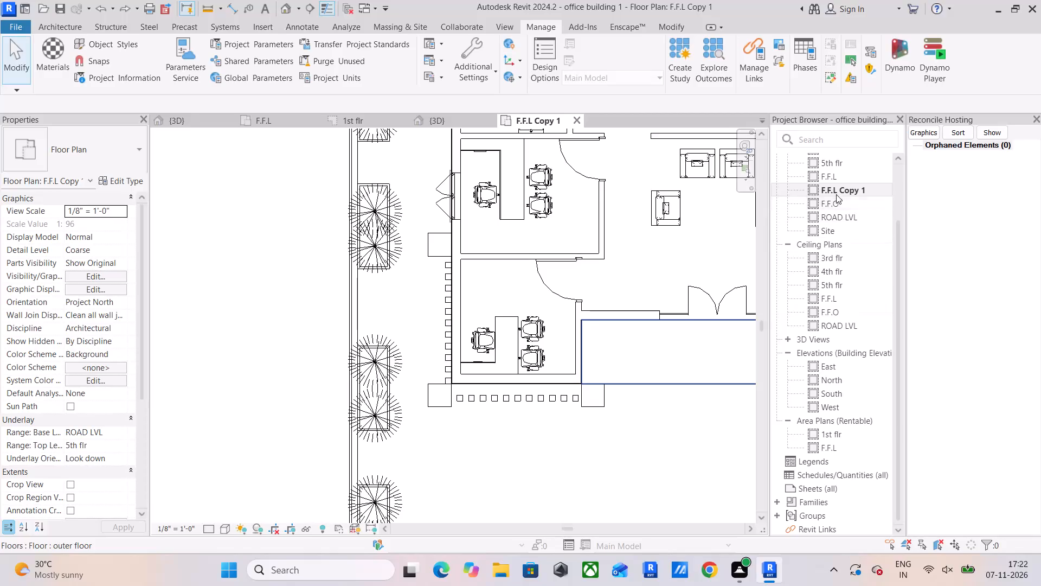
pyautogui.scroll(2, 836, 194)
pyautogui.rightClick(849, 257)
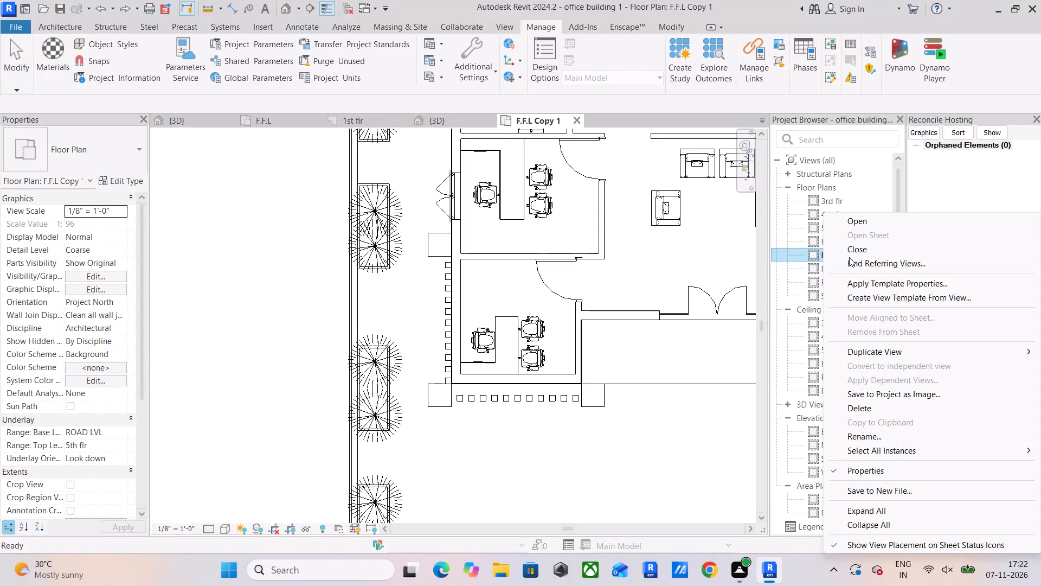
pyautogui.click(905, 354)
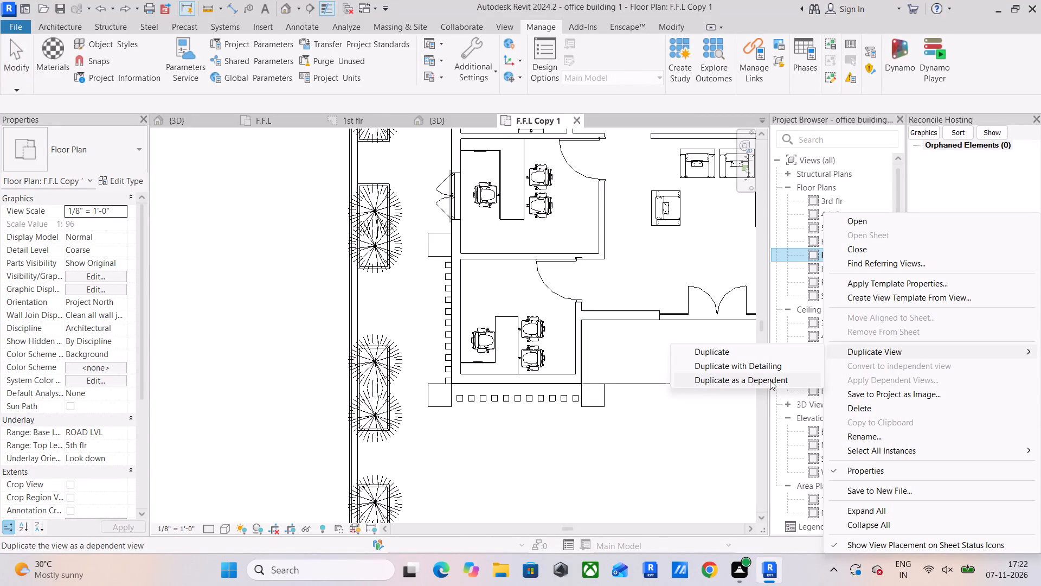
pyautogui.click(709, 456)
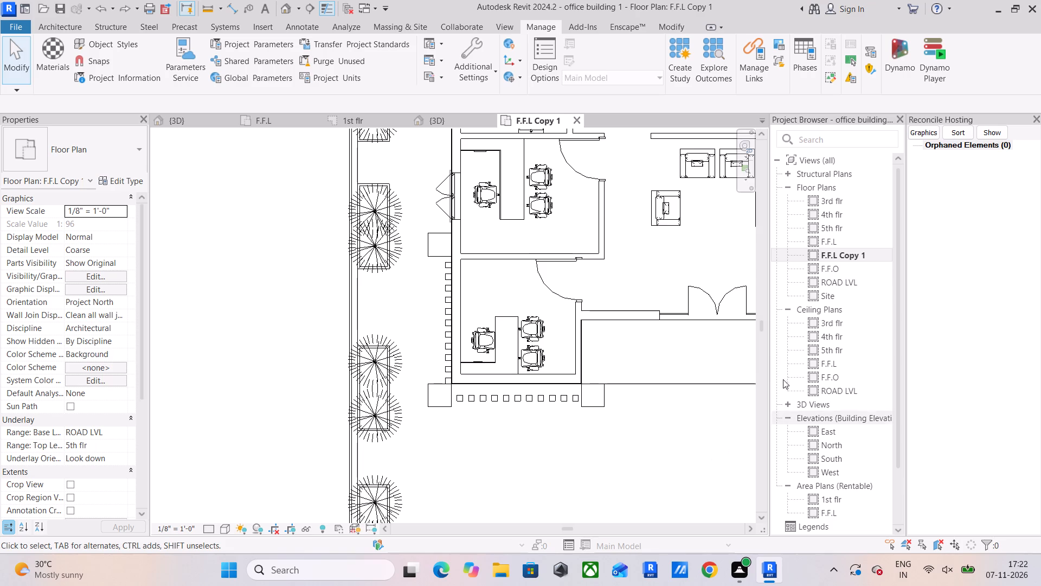
# Delete the front vertical-fin screen between the two square corner columns outside the corner office.
pyautogui.click(532, 397)
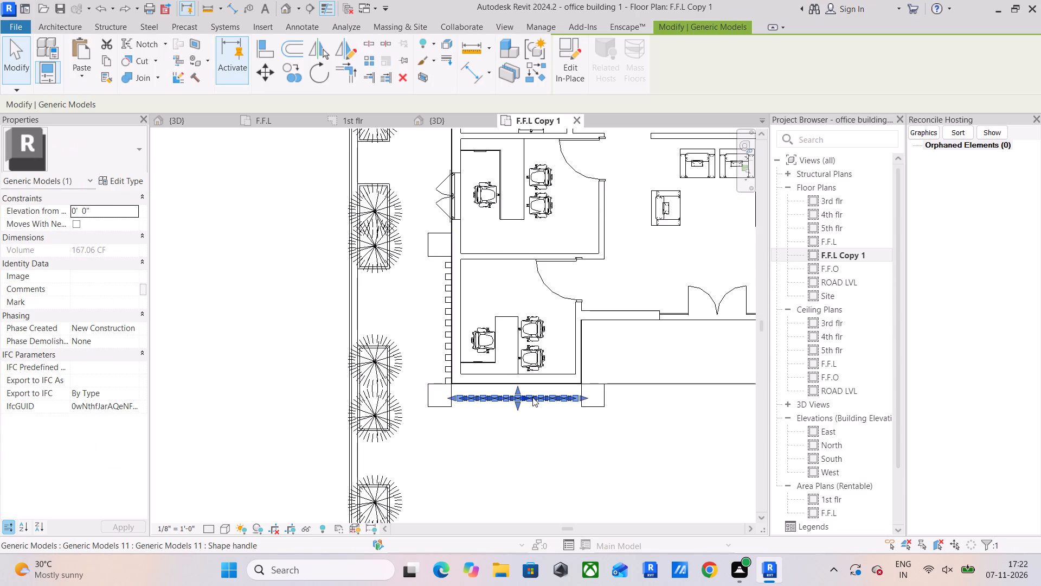
pyautogui.press('Delete')
# Draw a Curtain Wall 1 segment about 4'-1" long within the corner office's front 9" wall.
pyautogui.scroll(2, 483, 384)
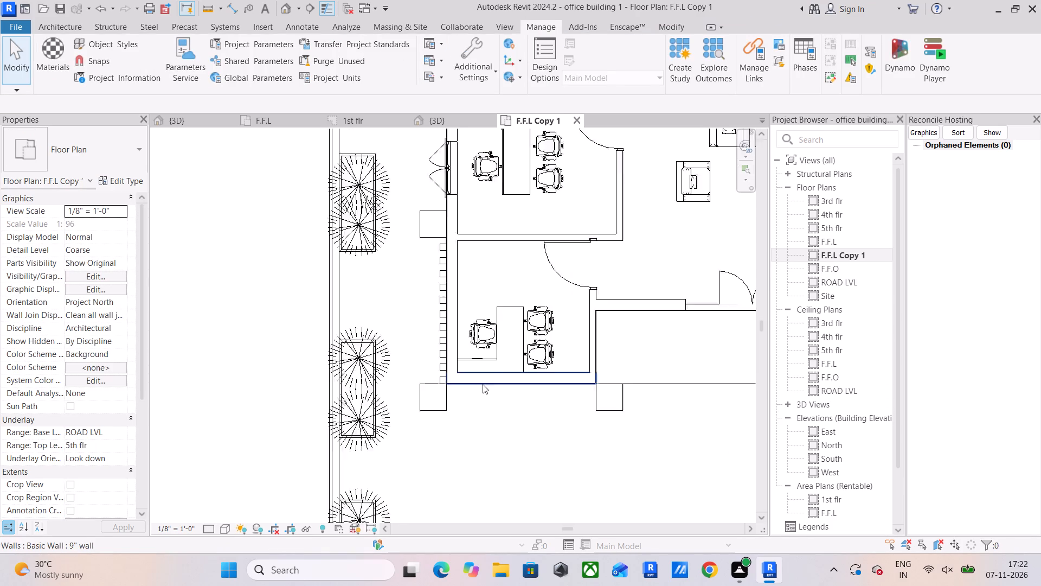
pyautogui.scroll(5, 483, 384)
pyautogui.moveTo(442, 425); pyautogui.dragTo(309, 425, button='middle')
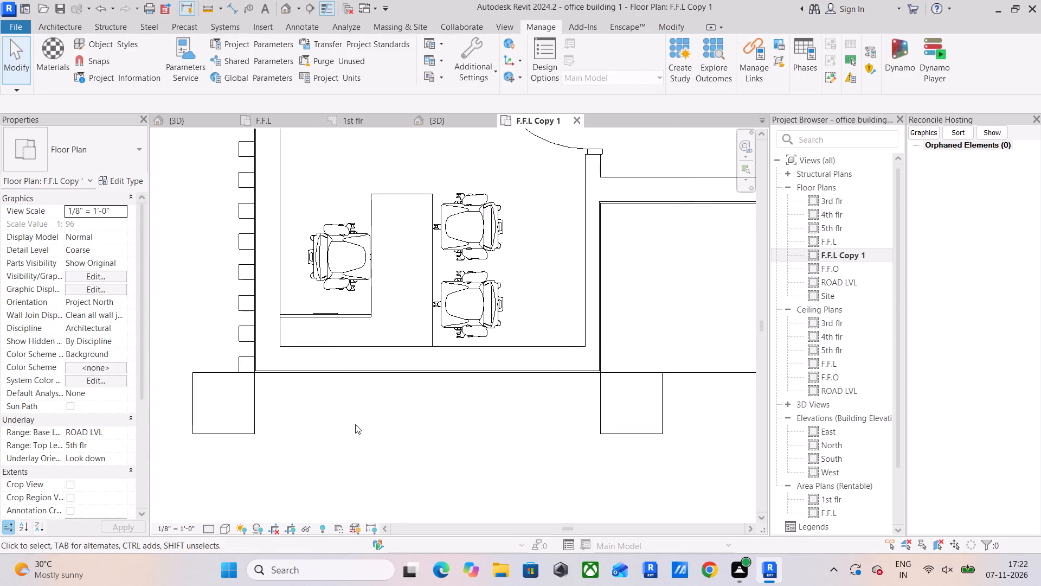
pyautogui.scroll(2, 237, 431)
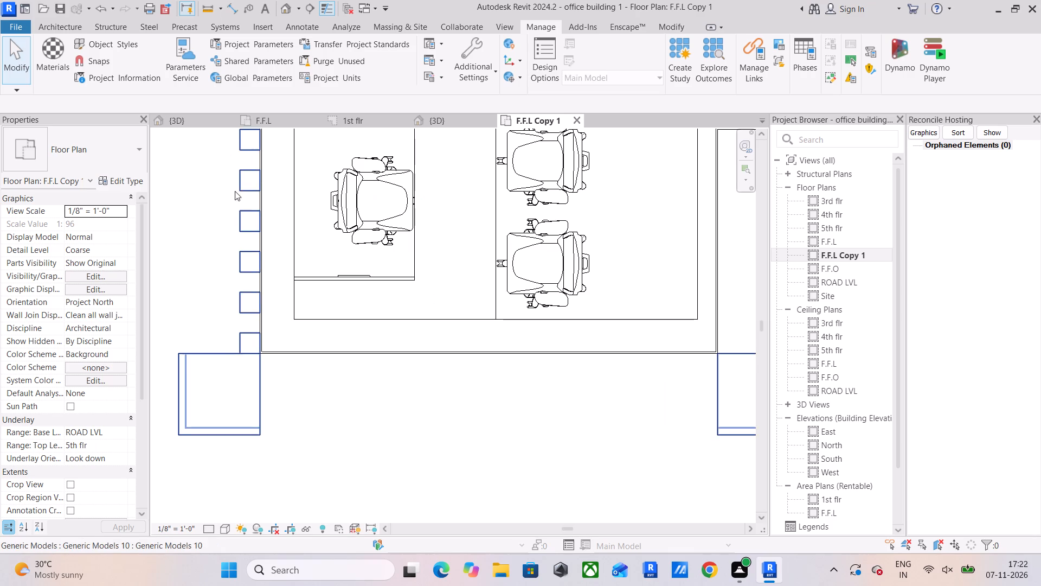
pyautogui.click(70, 25)
pyautogui.click(47, 52)
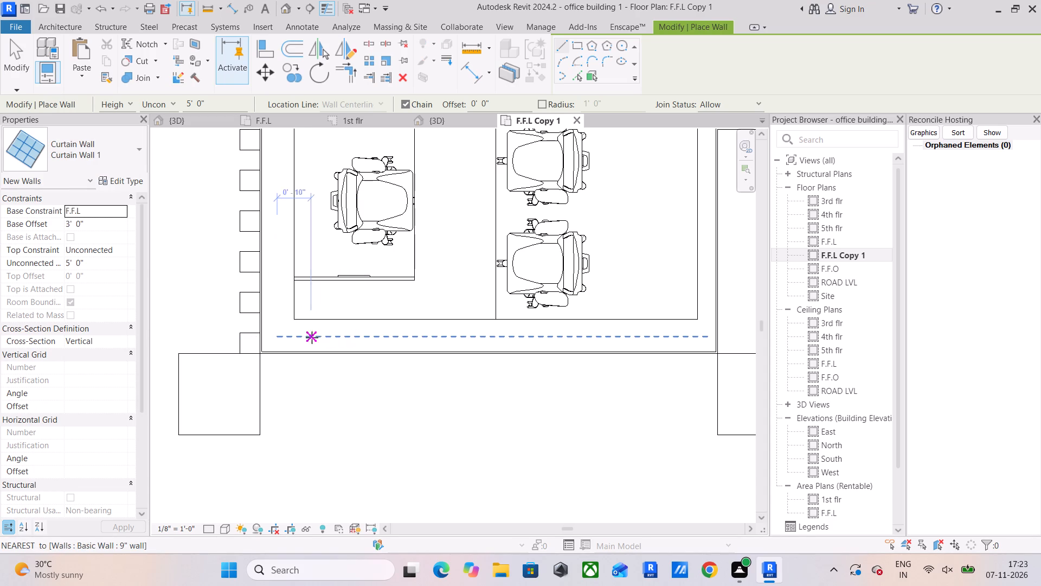
pyautogui.click(387, 342)
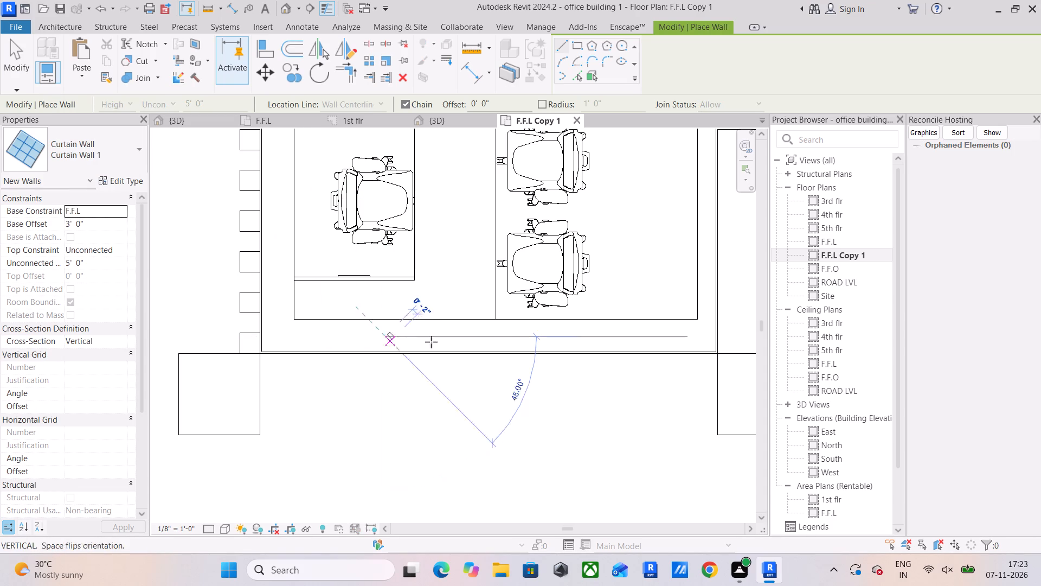
pyautogui.click(551, 342)
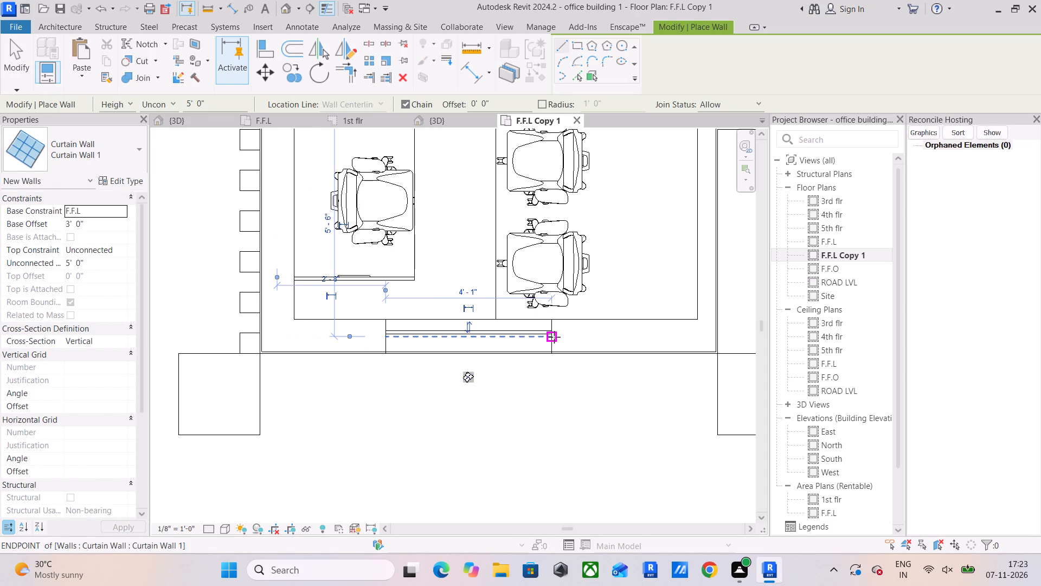
pyautogui.scroll(4, 554, 337)
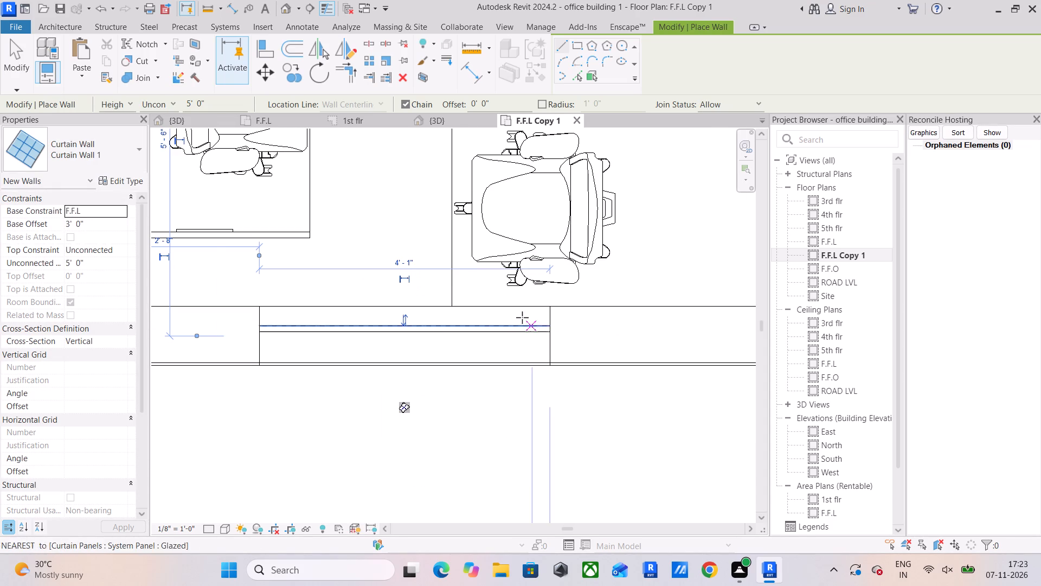
# Review the type properties of Curtain Wall 1.
pyautogui.click(120, 176)
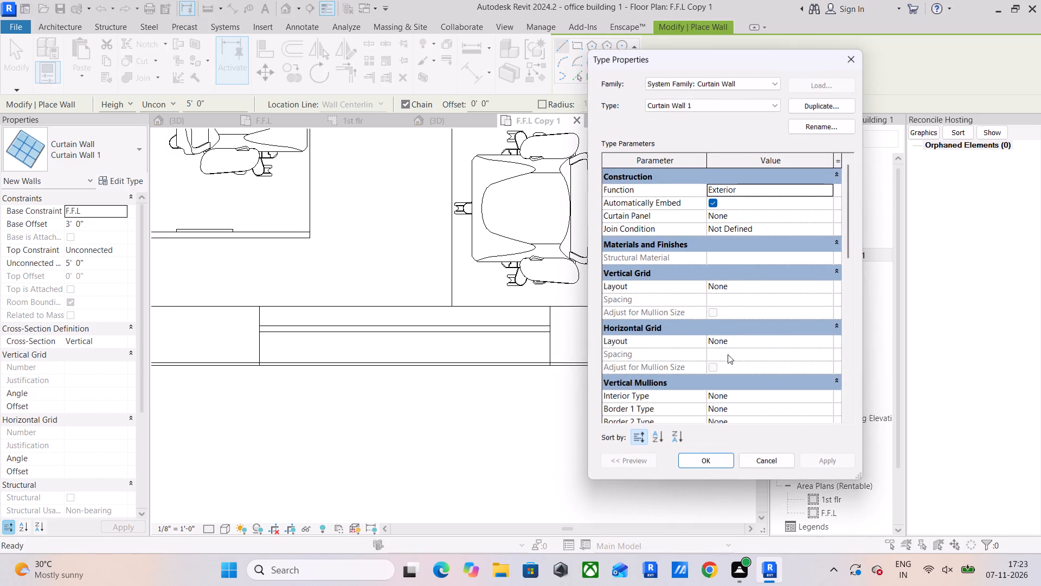
pyautogui.click(708, 469)
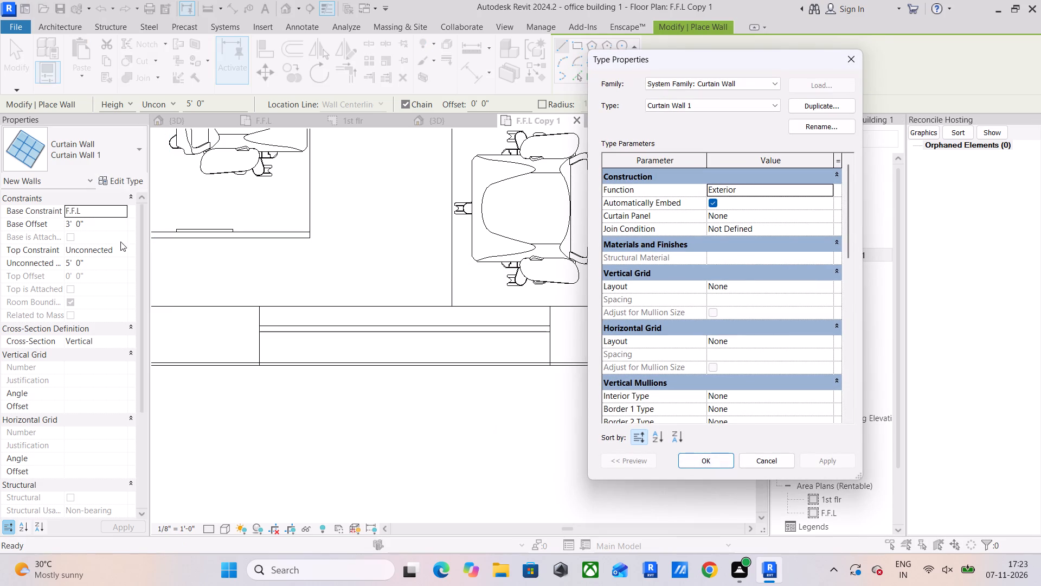
pyautogui.click(727, 467)
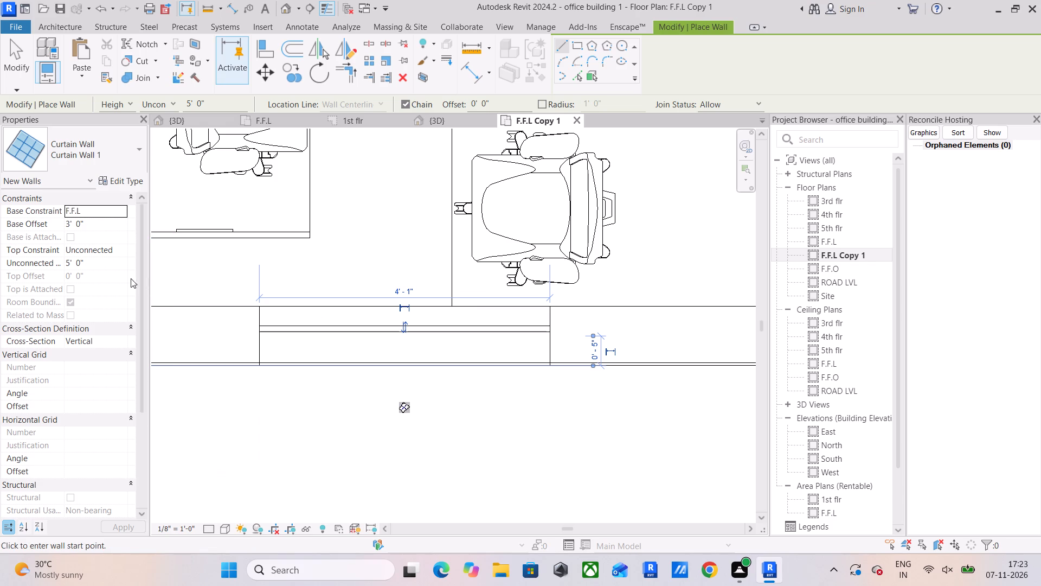
# Set the length of the curtain wall in the corner office's front wall to 6'.
pyautogui.scroll(-2, 468, 339)
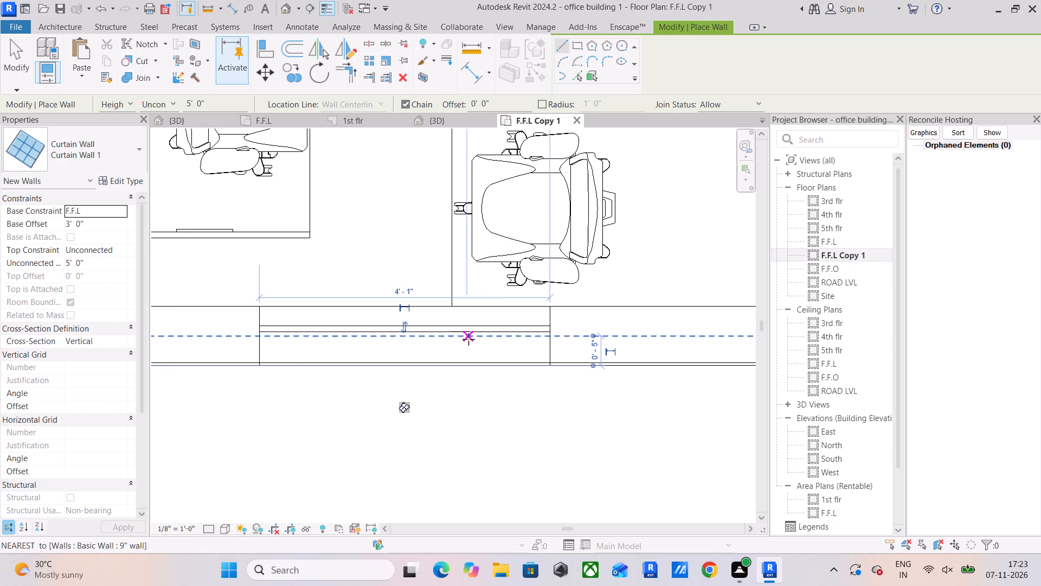
pyautogui.scroll(-1, 468, 339)
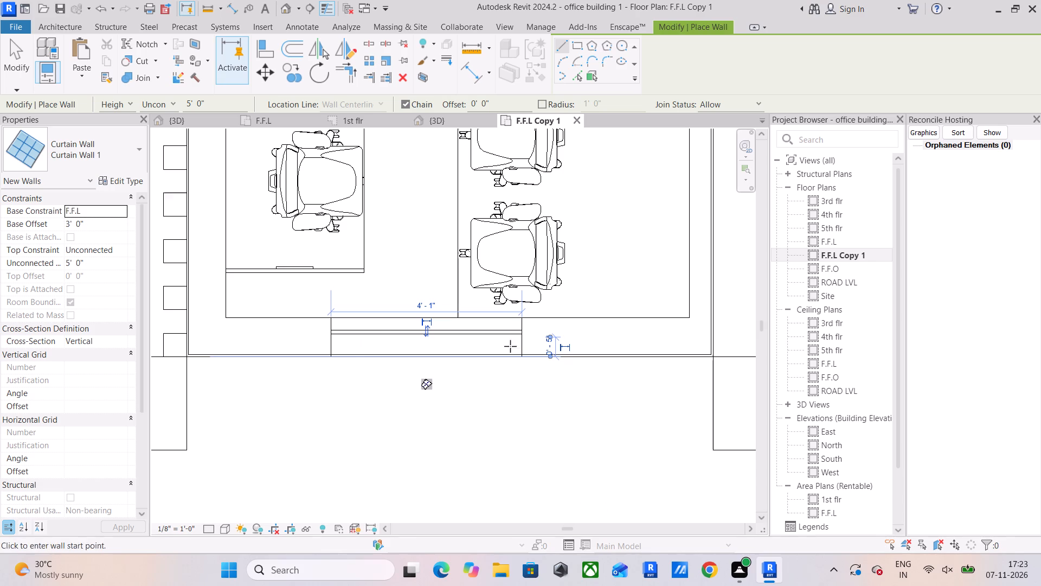
pyautogui.press('Escape')
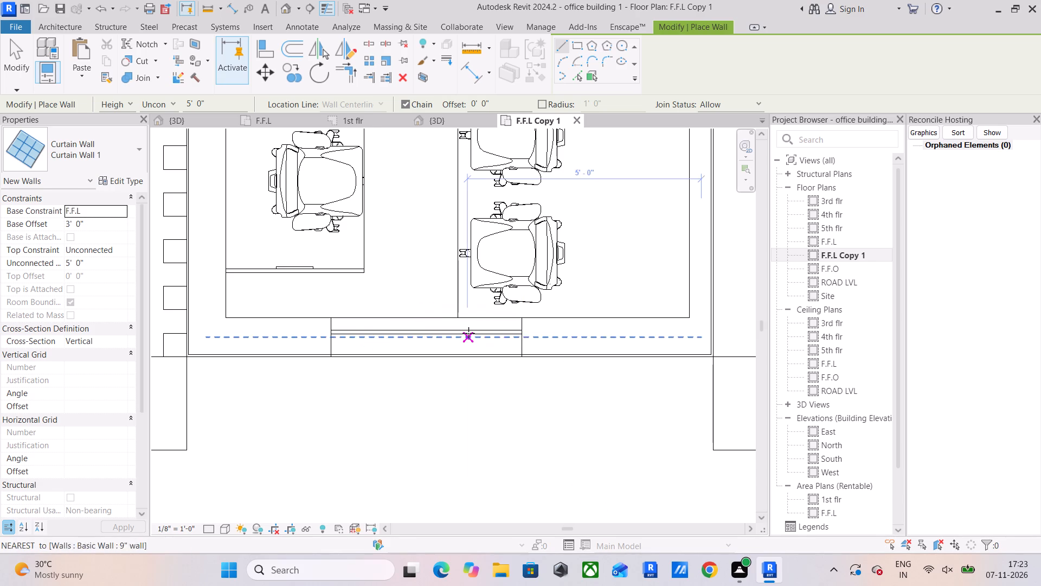
pyautogui.press('Escape')
pyautogui.click(465, 332)
pyautogui.click(417, 294)
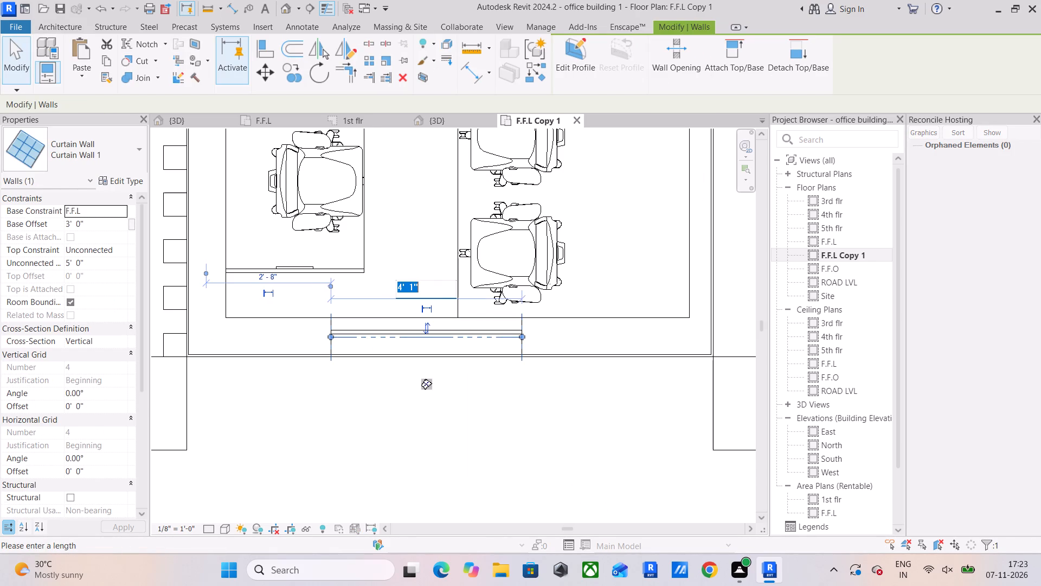
pyautogui.write("6'")
pyautogui.press('Return')
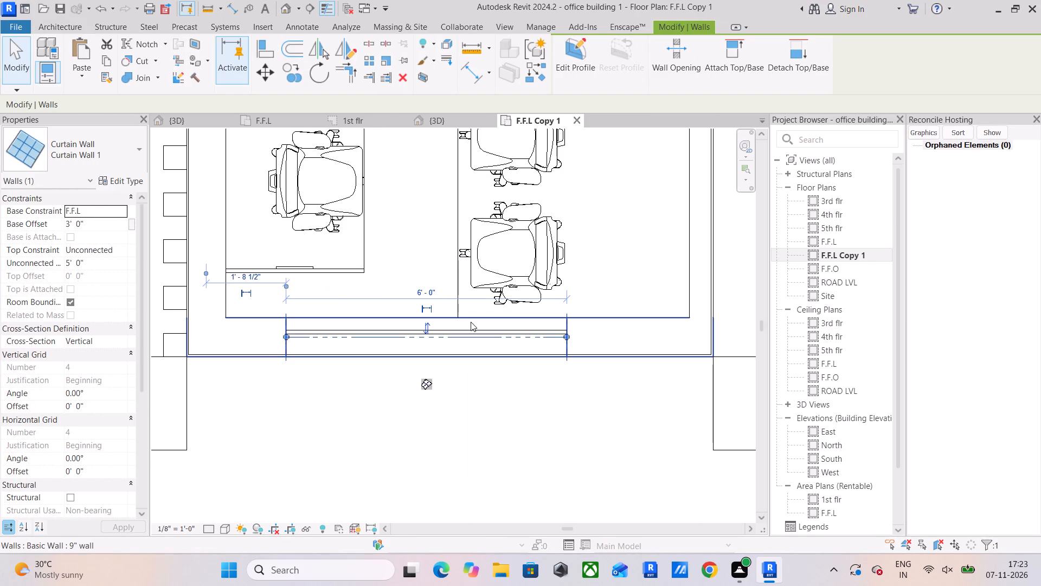
pyautogui.click(475, 421)
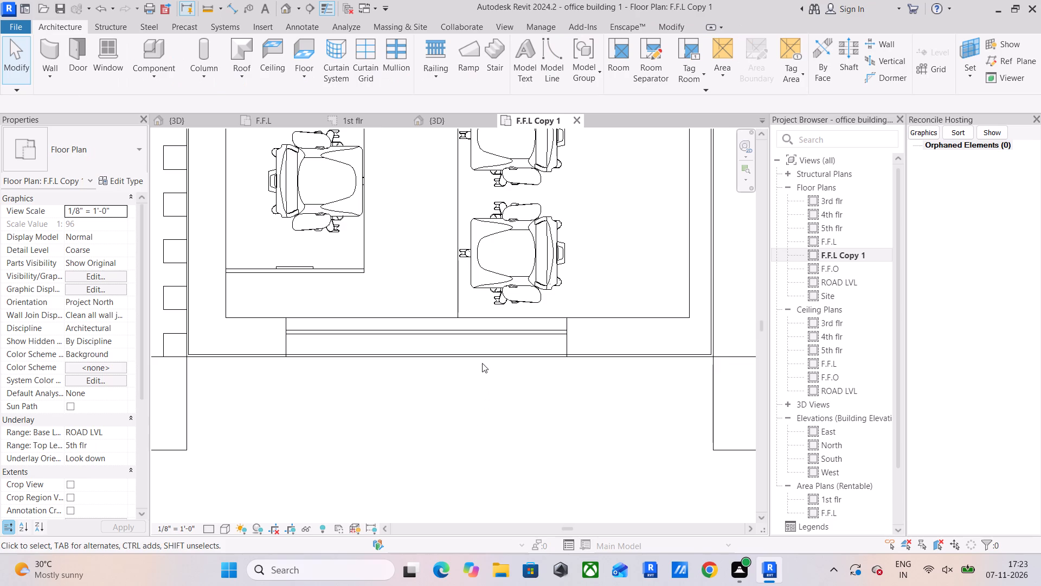
# Close the 3D view of INTENSHIP PROJECT 7 and return to office building 1's F.F.L Copy 1 plan.
pyautogui.scroll(-3, 491, 396)
pyautogui.click(440, 122)
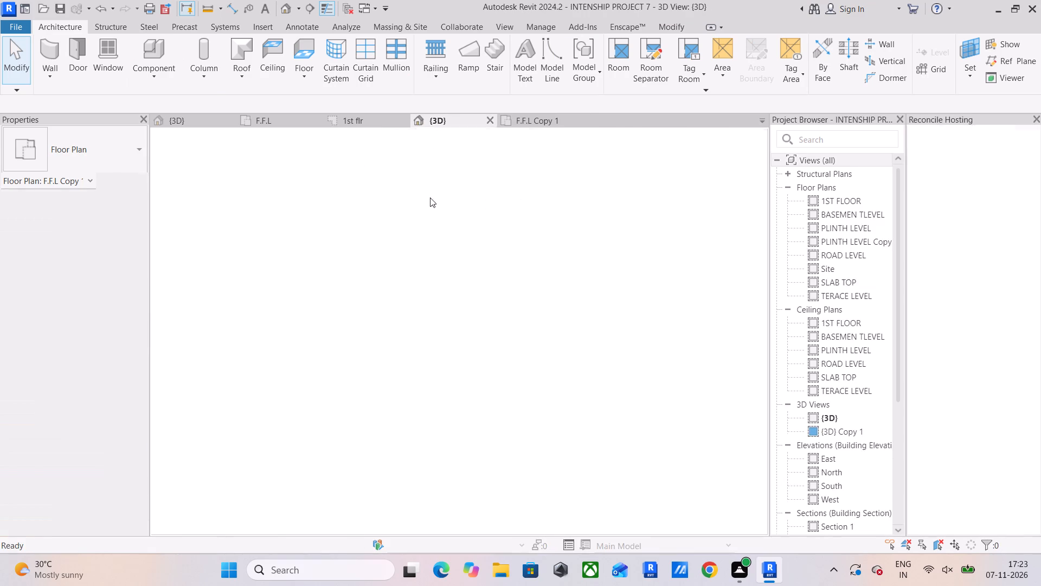
pyautogui.click(489, 120)
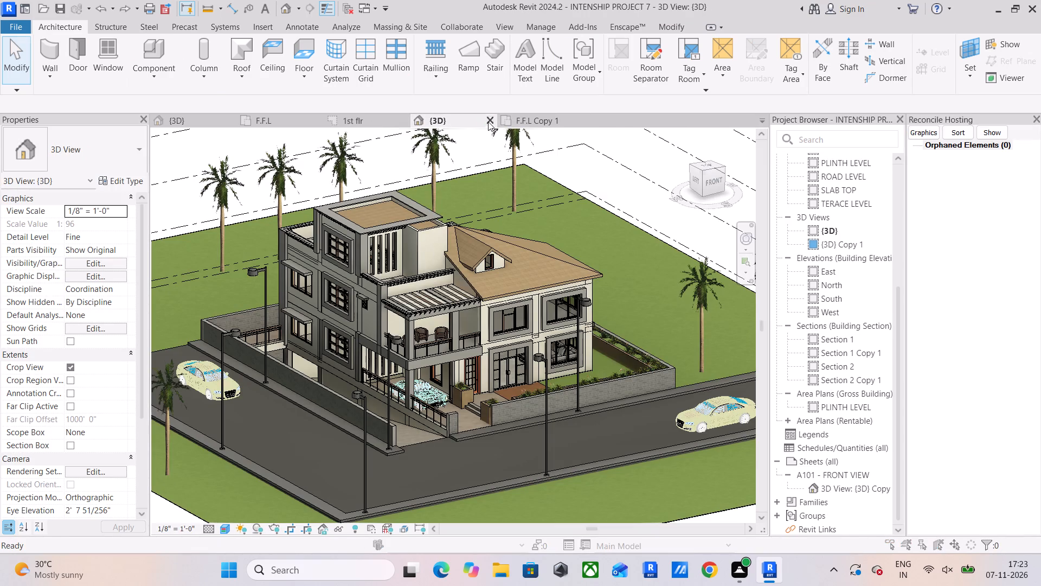
pyautogui.click(555, 298)
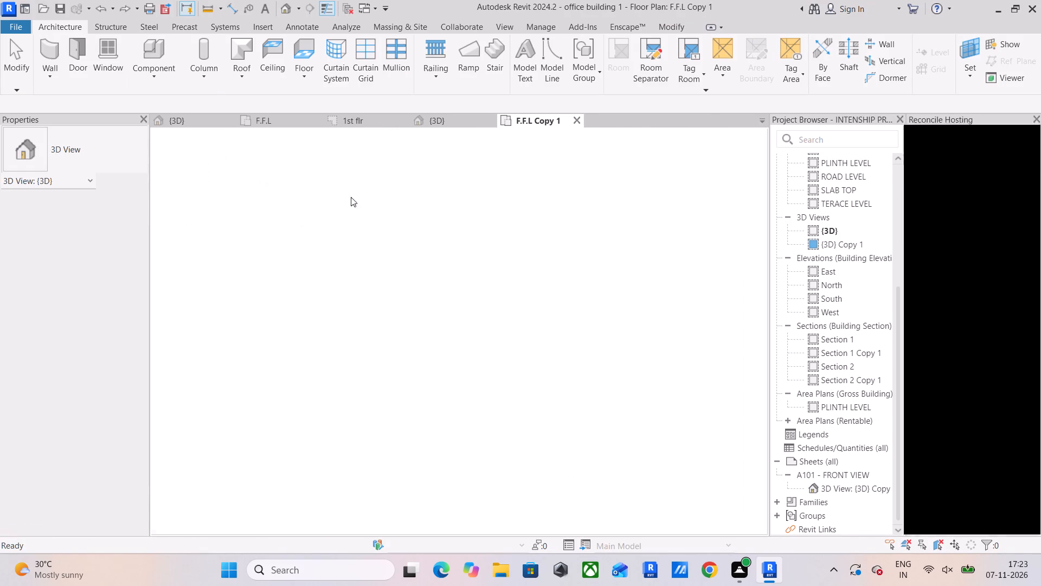
# In the 3D view of office building 1, set the front ground-floor curtain-wall window's unconnected height to 7'.
pyautogui.click(193, 123)
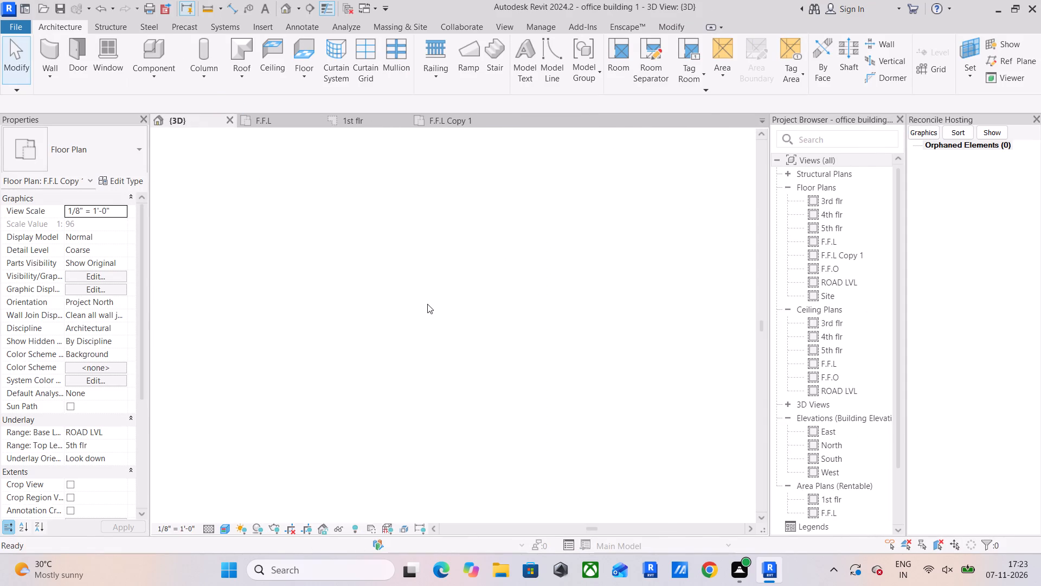
pyautogui.moveTo(427, 327); pyautogui.dragTo(507, 167, button='middle')
pyautogui.scroll(2, 414, 384)
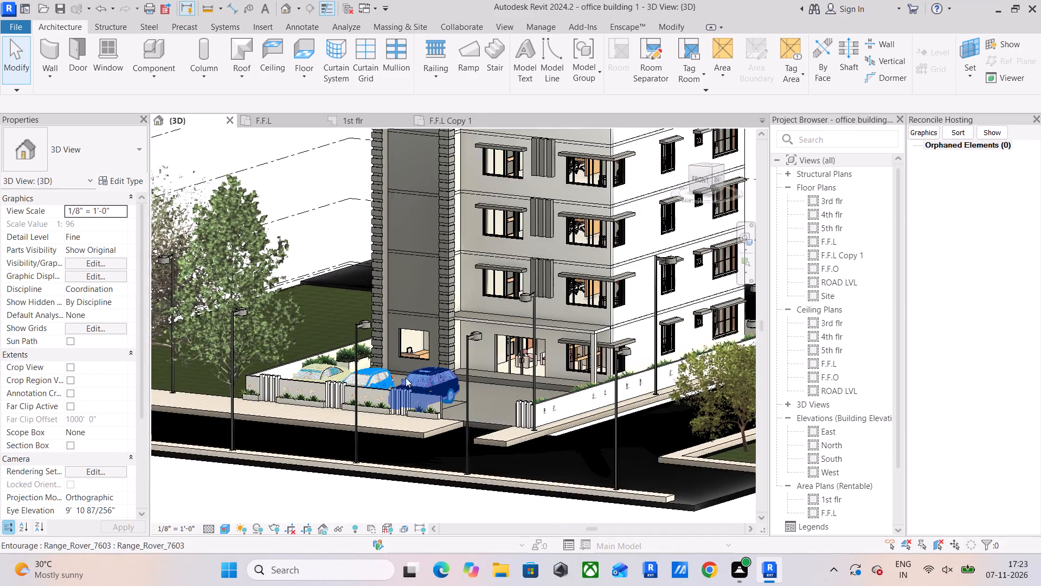
pyautogui.scroll(2, 406, 378)
pyautogui.scroll(4, 397, 320)
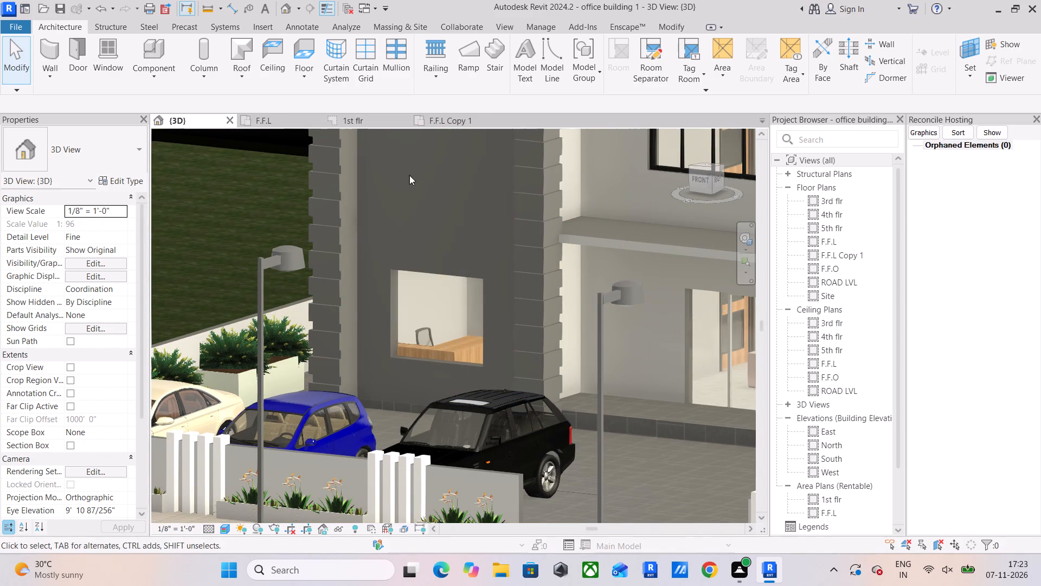
pyautogui.click(425, 276)
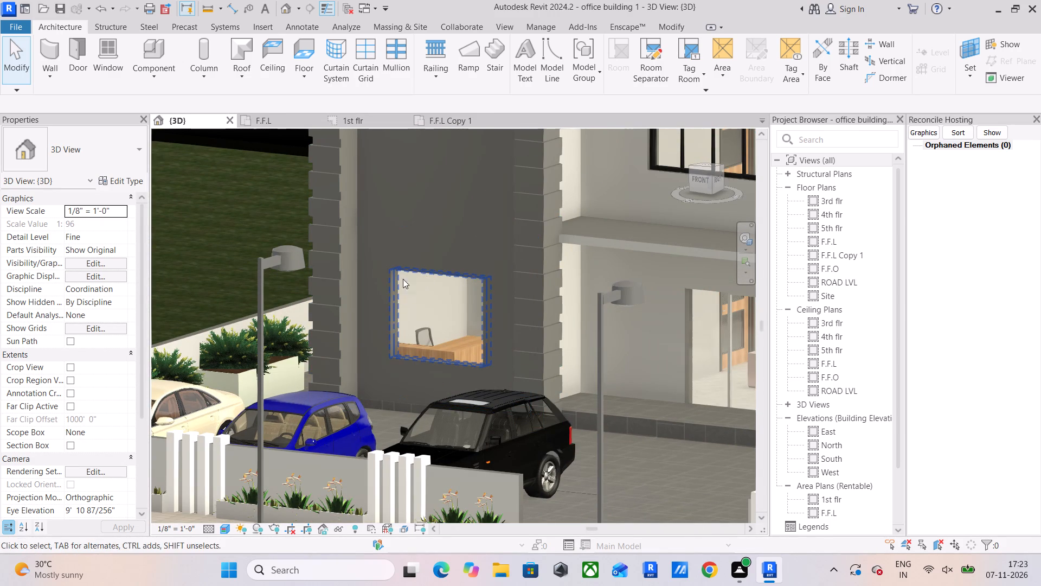
pyautogui.click(102, 224)
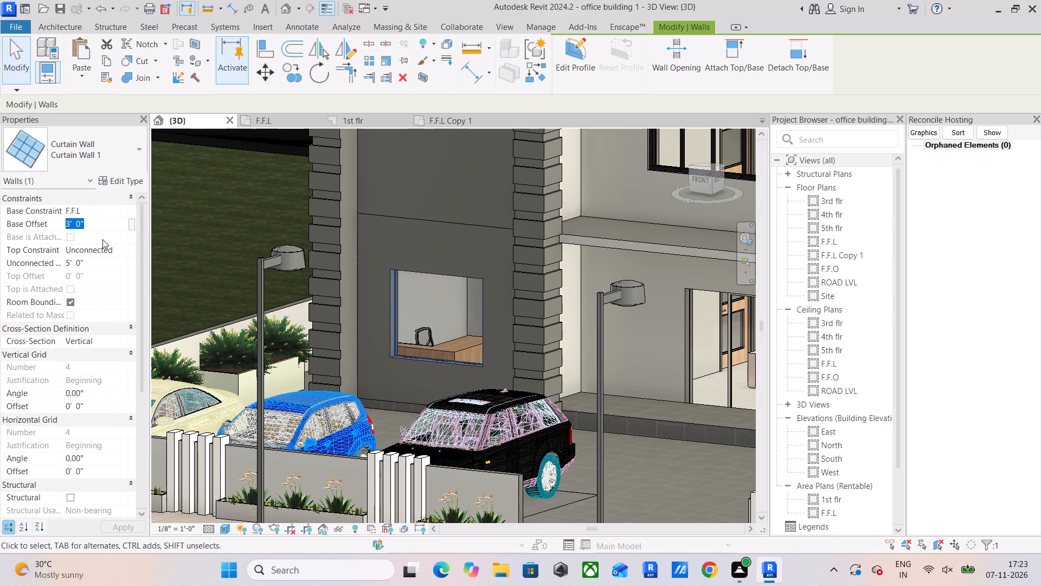
pyautogui.click(100, 264)
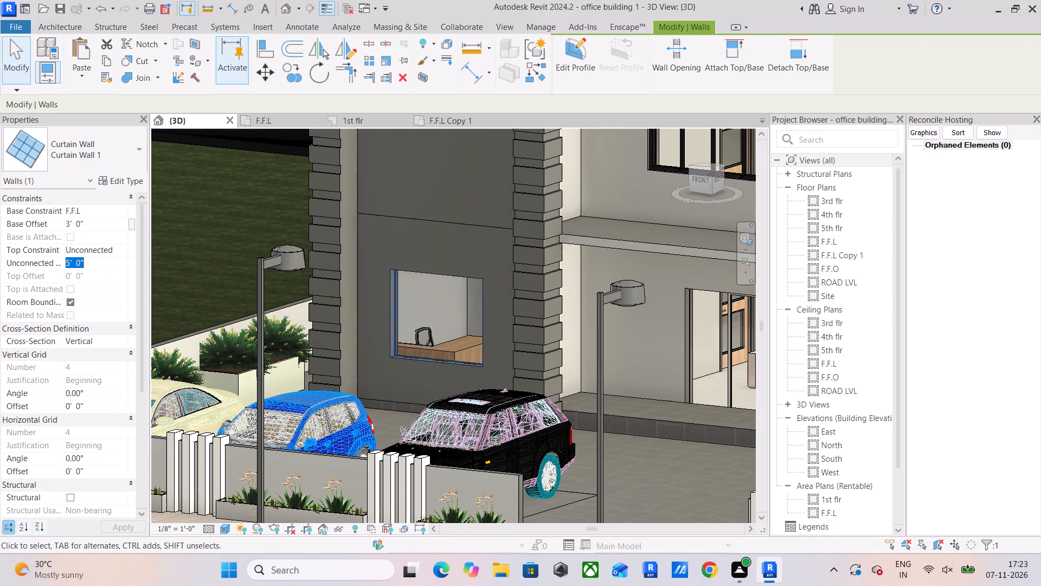
pyautogui.press('6')
pyautogui.press('BackSpace')
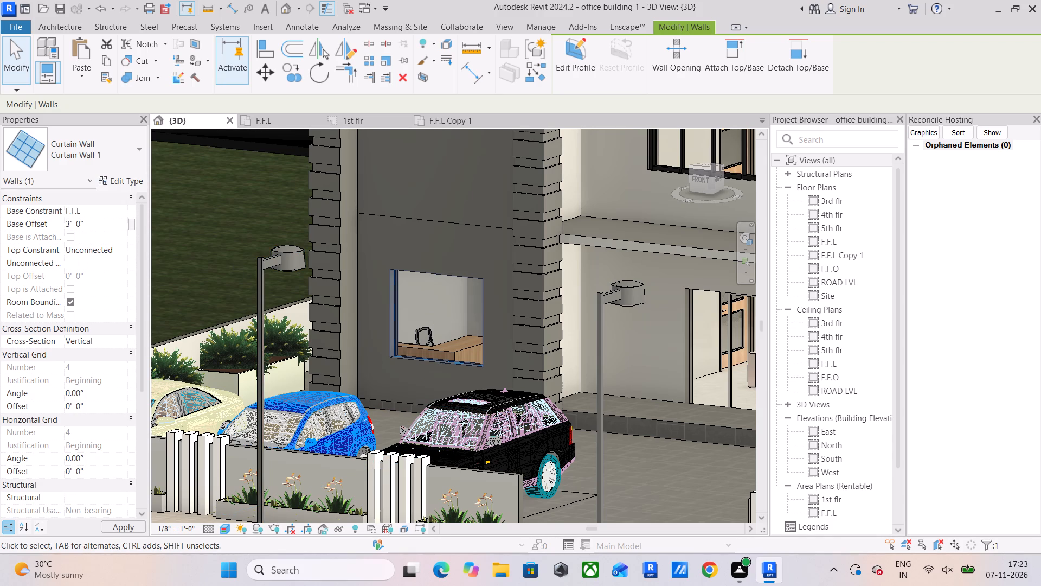
pyautogui.write("7'")
pyautogui.press('Return')
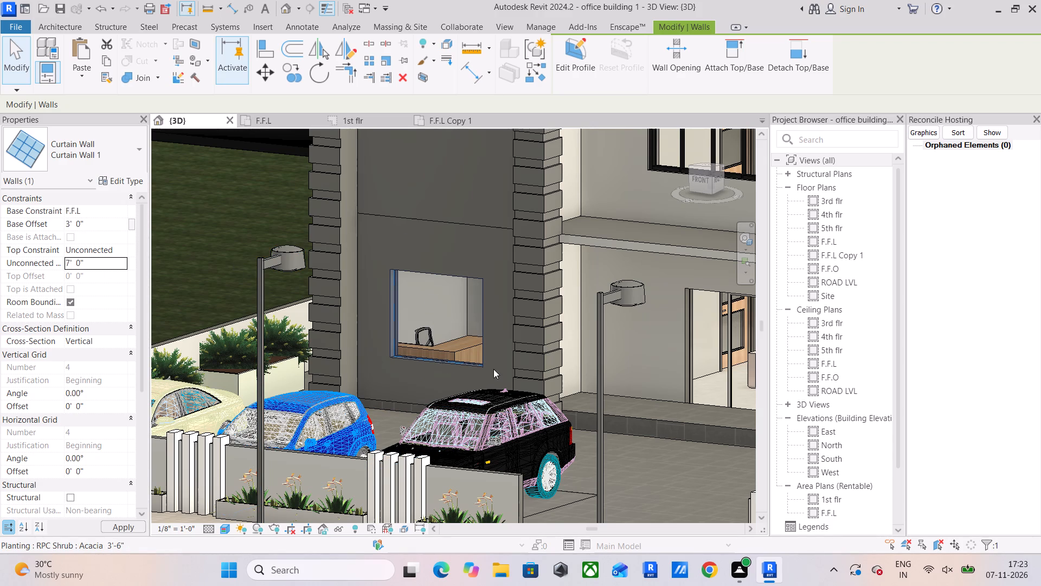
# Set the base offset of the ground-floor curtain-wall window to 2'.
pyautogui.click(100, 224)
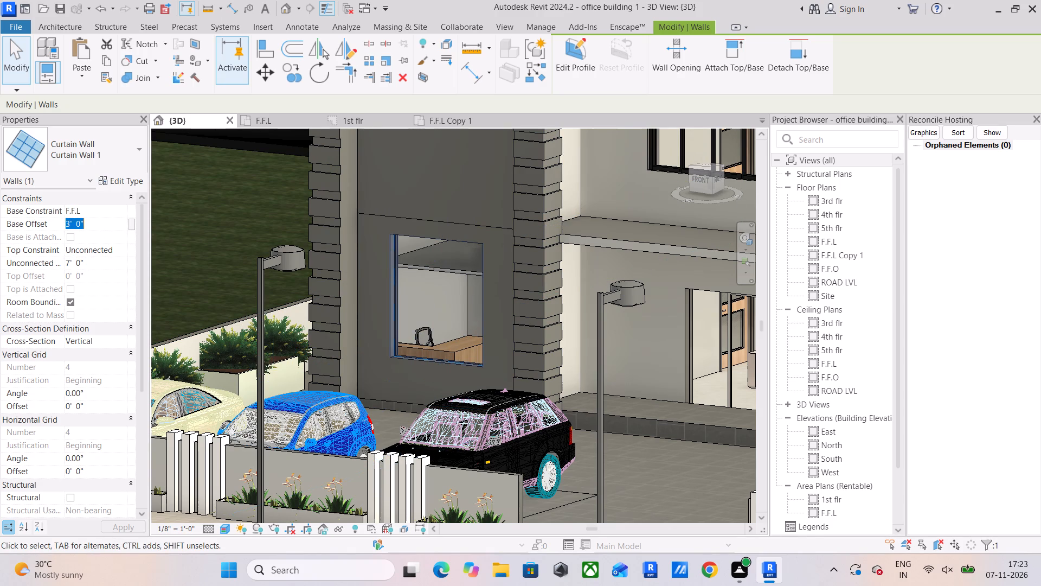
pyautogui.write("2'")
pyautogui.press('Return')
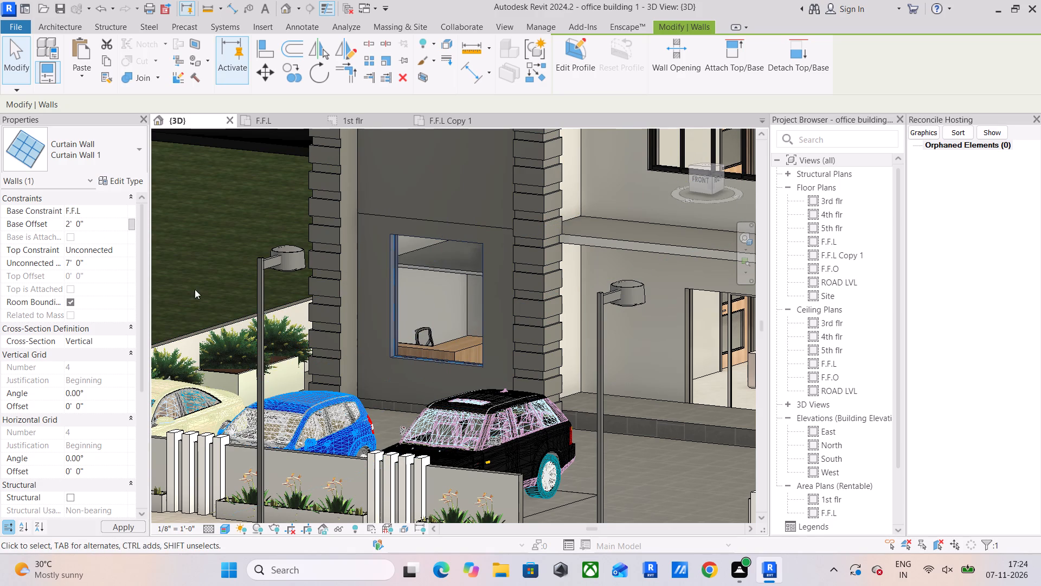
# Copy the curtain-wall window and paste it aligned to the 1st, 2nd, 3rd, 4th and 5th floor levels.
pyautogui.moveTo(404, 252); pyautogui.dragTo(403, 260, button='middle')
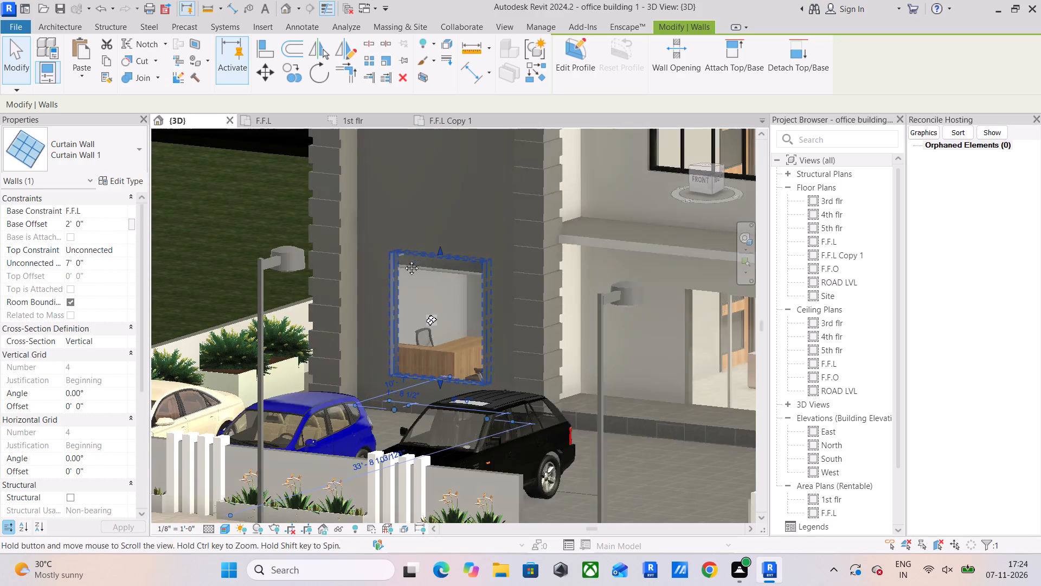
pyautogui.moveTo(403, 260); pyautogui.dragTo(403, 275, button='middle')
pyautogui.click(110, 62)
pyautogui.click(82, 69)
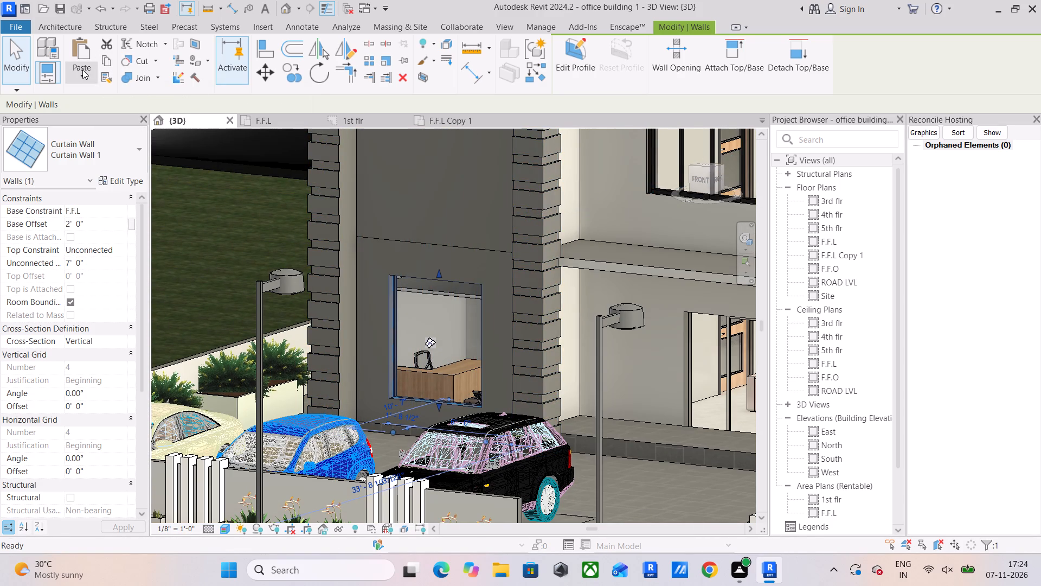
pyautogui.click(119, 129)
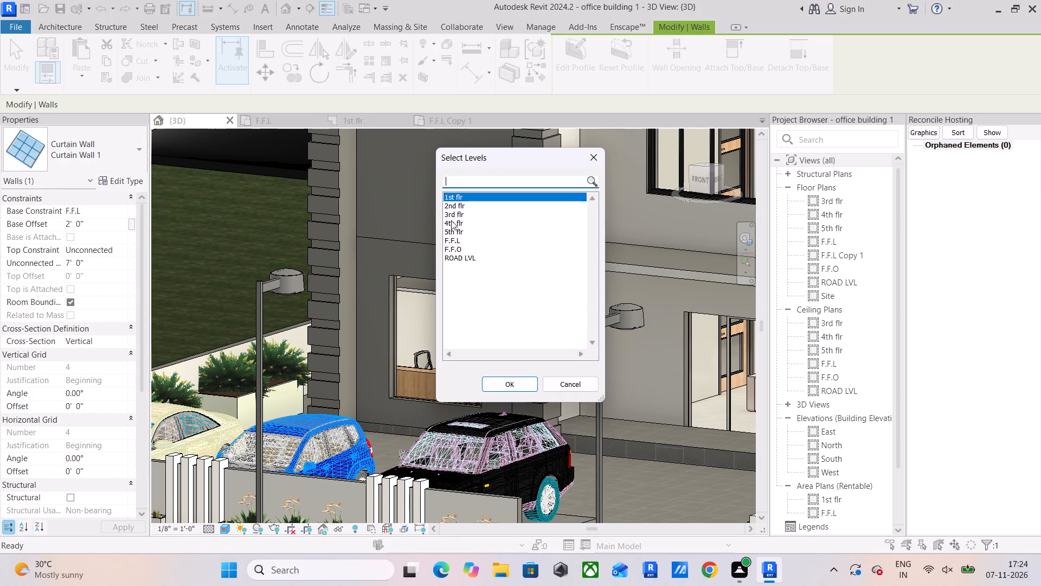
pyautogui.keyDown('ctrl'); pyautogui.click(459, 203); pyautogui.keyUp('ctrl')
pyautogui.keyDown('ctrl'); pyautogui.click(459, 214); pyautogui.keyUp('ctrl')
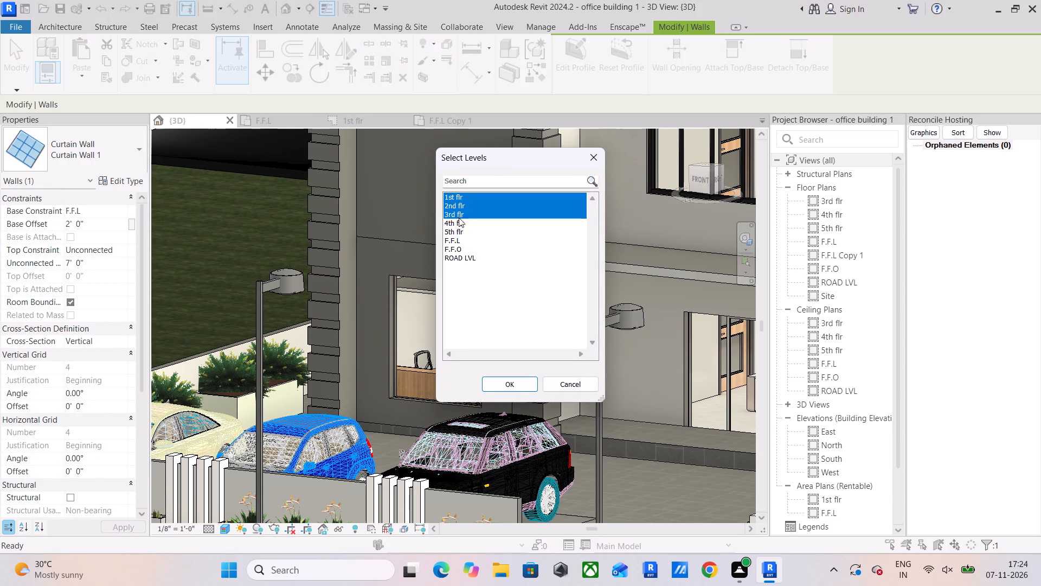
pyautogui.keyDown('ctrl'); pyautogui.click(462, 229); pyautogui.keyUp('ctrl')
pyautogui.keyDown('ctrl'); pyautogui.click(461, 221); pyautogui.keyUp('ctrl')
pyautogui.click(505, 387)
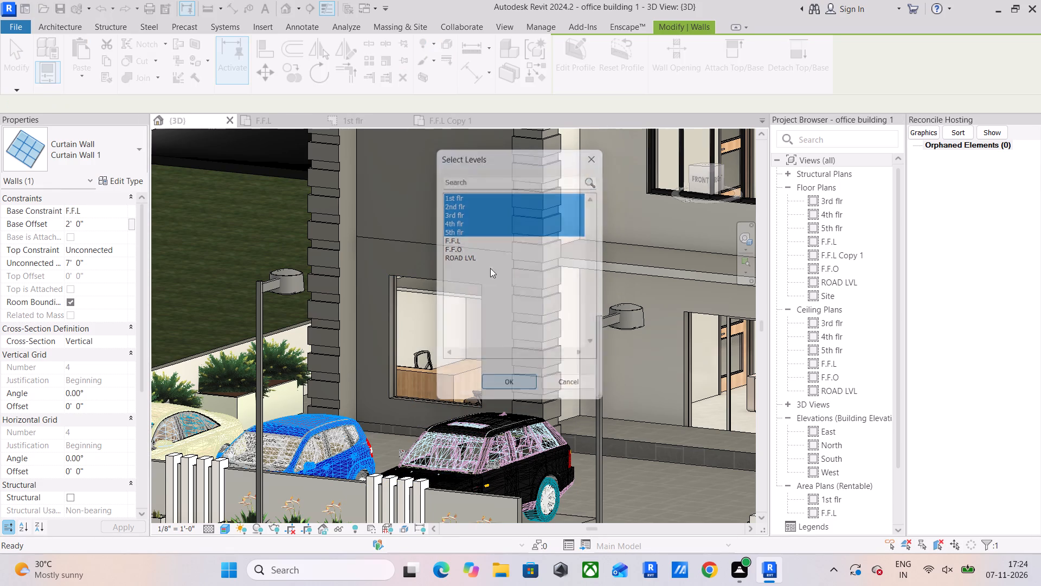
# Examine the pasted curtain-wall windows up the dark front bay, from the roof down to the street.
pyautogui.scroll(-5, 408, 231)
pyautogui.moveTo(406, 233); pyautogui.dragTo(374, 413, button='middle')
pyautogui.scroll(-6, 407, 343)
pyautogui.moveTo(423, 328); pyautogui.dragTo(423, 350, button='middle')
pyautogui.scroll(4, 459, 190)
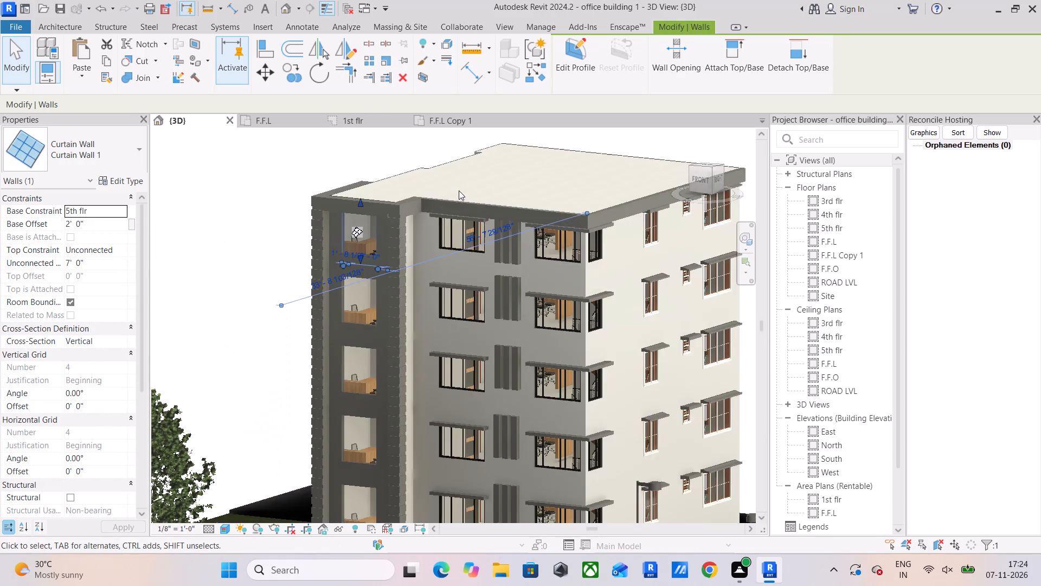
pyautogui.scroll(4, 333, 206)
pyautogui.moveTo(331, 199); pyautogui.dragTo(324, 120, button='middle')
pyautogui.click(210, 194)
pyautogui.scroll(-6, 235, 251)
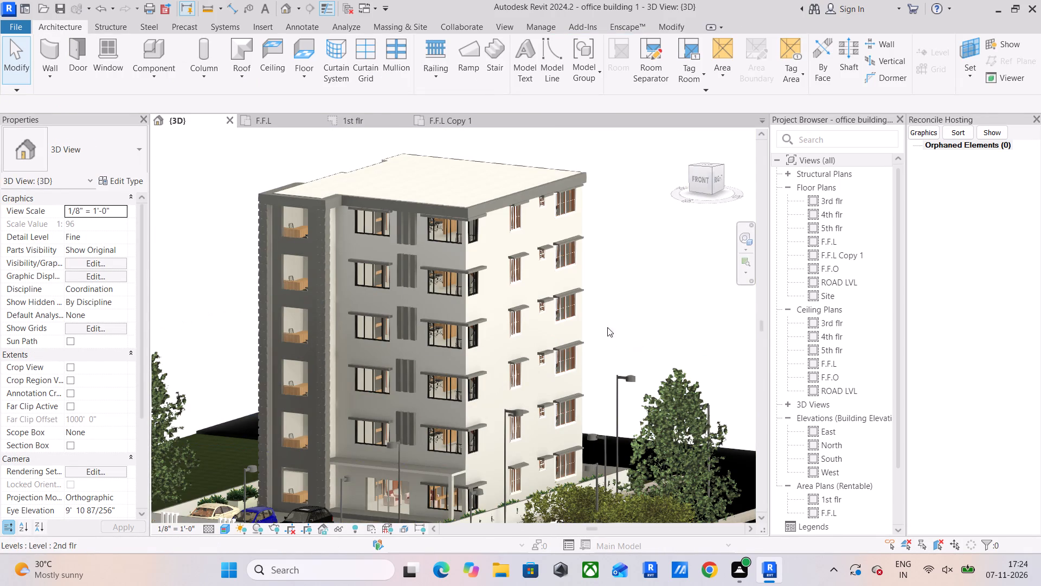
pyautogui.moveTo(609, 323); pyautogui.dragTo(615, 231, button='middle')
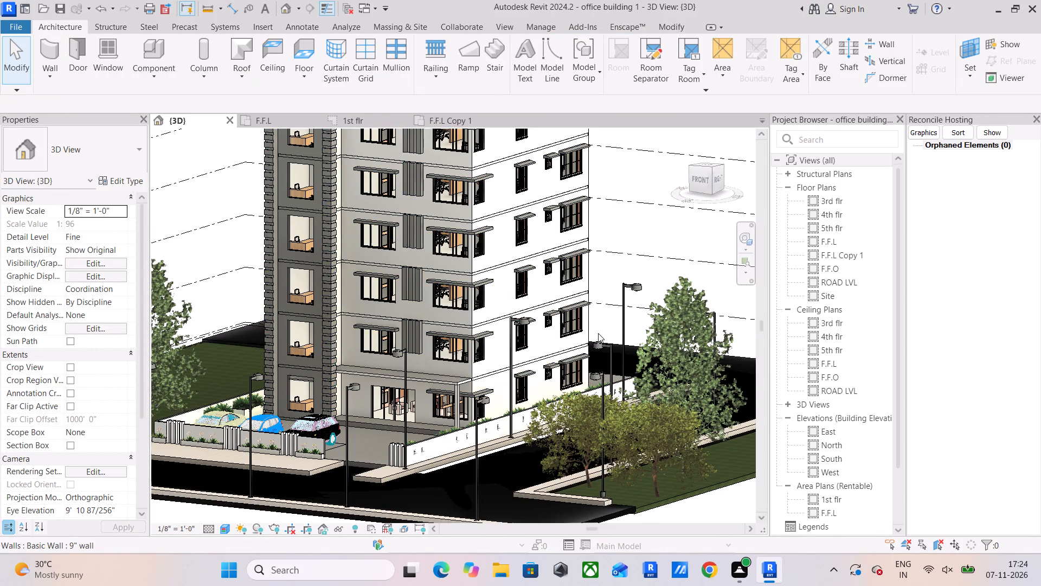
# Add two vertical curtain grid lines to the ground-floor window, each 1'-6" in from a side edge.
pyautogui.keyDown('shift'); pyautogui.moveTo(299, 324); pyautogui.dragTo(300, 325, button='middle'); pyautogui.keyUp('shift')
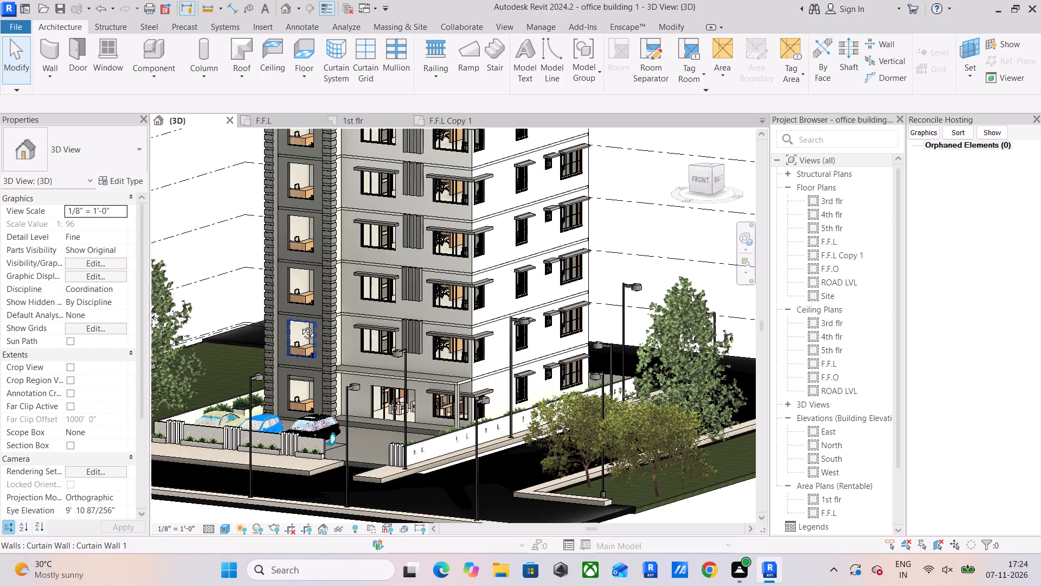
pyautogui.keyDown('shift'); pyautogui.moveTo(300, 325); pyautogui.dragTo(351, 326, button='middle'); pyautogui.keyUp('shift')
pyautogui.scroll(3, 350, 224)
pyautogui.scroll(8, 381, 344)
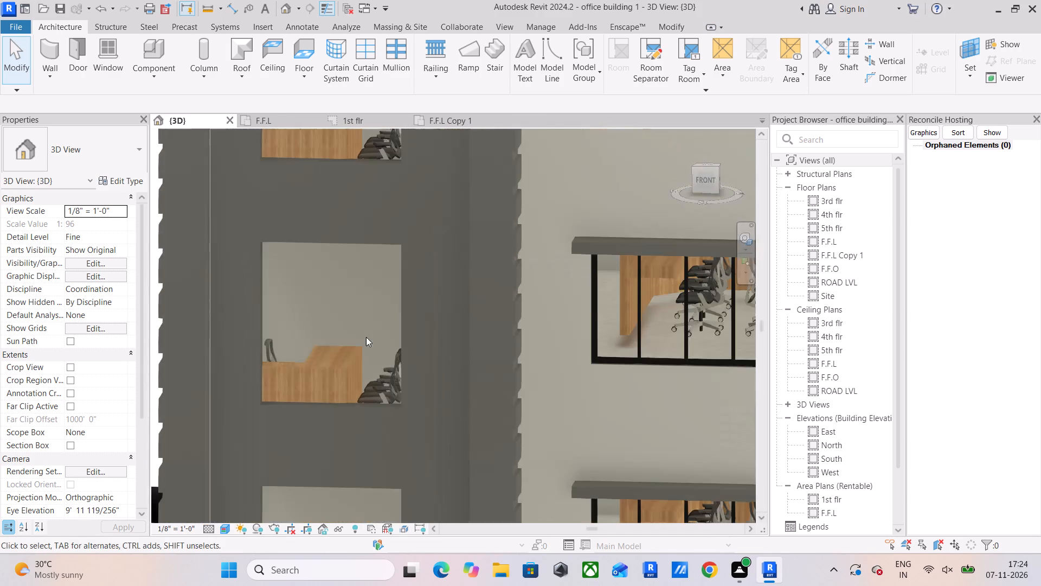
pyautogui.moveTo(364, 347); pyautogui.dragTo(419, 216, button='middle')
pyautogui.moveTo(388, 377); pyautogui.dragTo(445, 243, button='middle')
pyautogui.scroll(3, 404, 378)
pyautogui.moveTo(404, 379); pyautogui.dragTo(458, 145, button='middle')
pyautogui.scroll(-3, 454, 347)
pyautogui.moveTo(454, 348); pyautogui.dragTo(476, 265, button='middle')
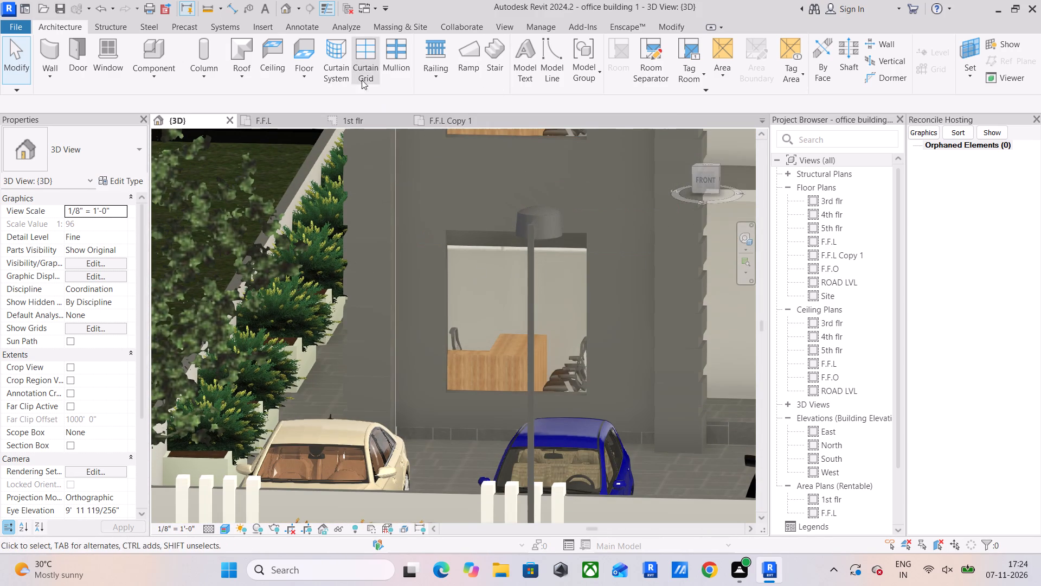
pyautogui.click(370, 64)
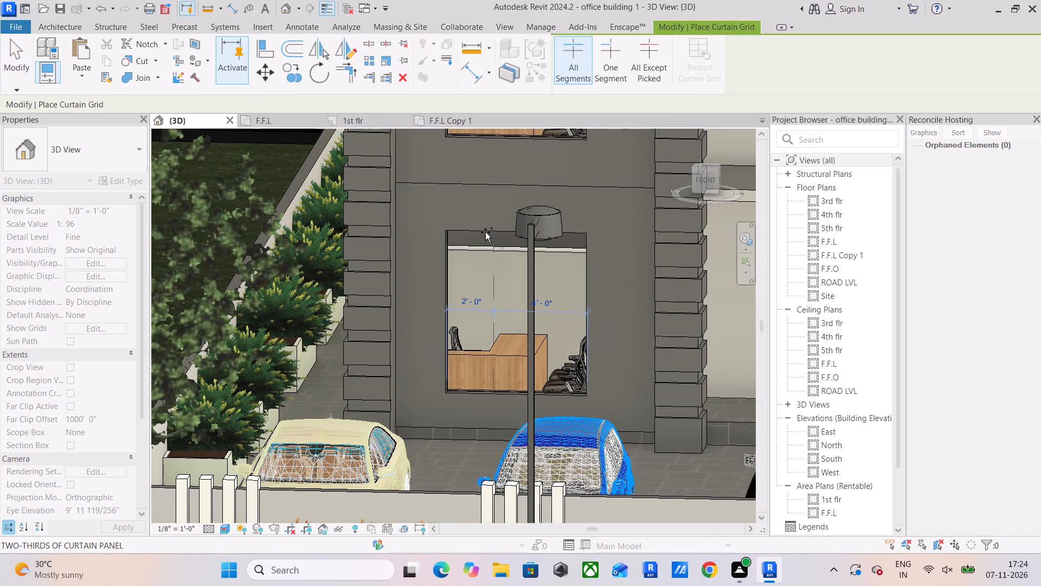
pyautogui.click(479, 232)
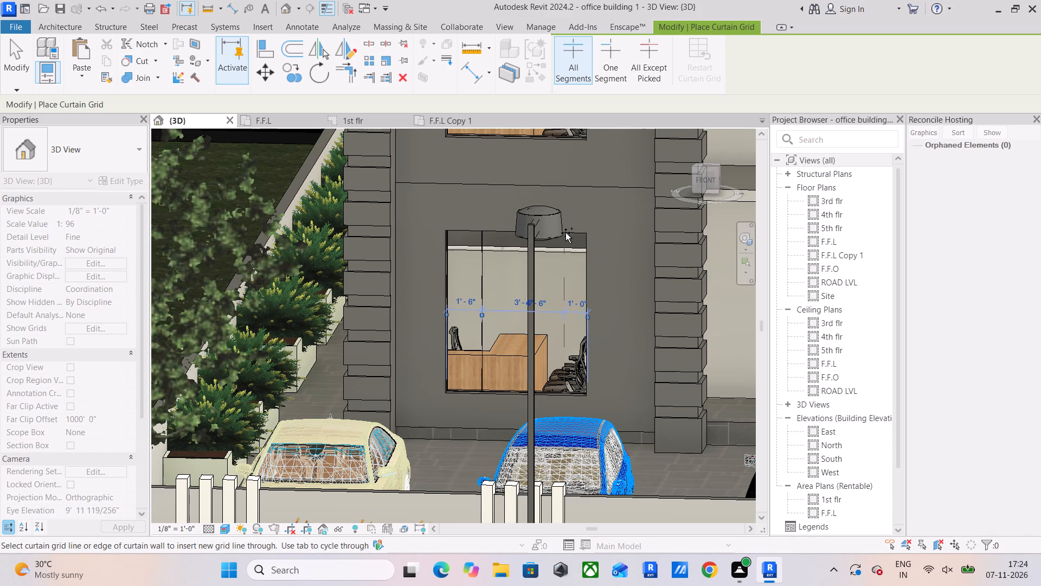
pyautogui.scroll(6, 558, 233)
pyautogui.keyDown('shift'); pyautogui.moveTo(566, 267); pyautogui.dragTo(575, 246, button='middle'); pyautogui.keyUp('shift')
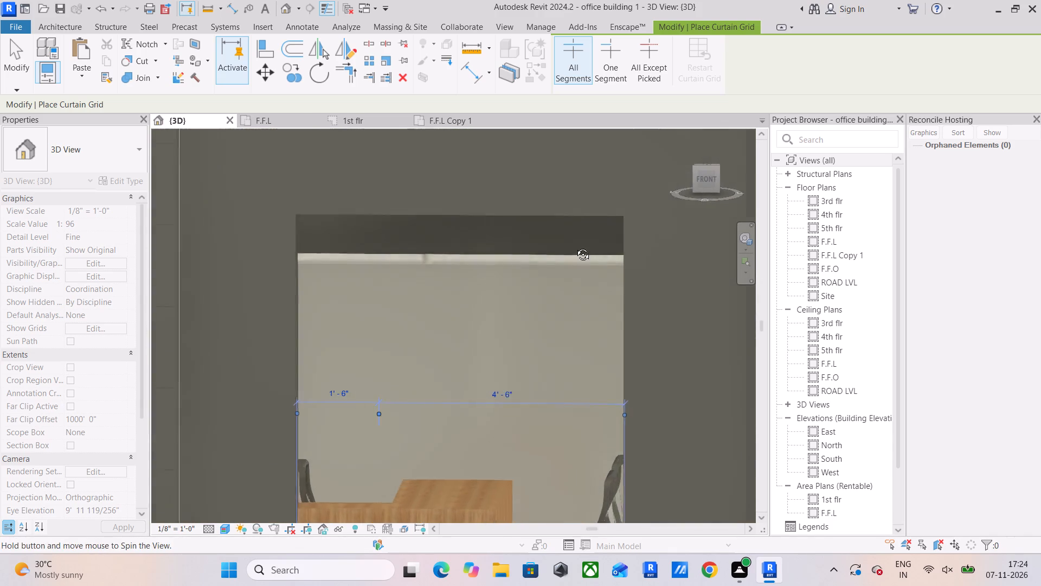
pyautogui.keyDown('shift'); pyautogui.moveTo(575, 246); pyautogui.dragTo(576, 241, button='middle'); pyautogui.keyUp('shift')
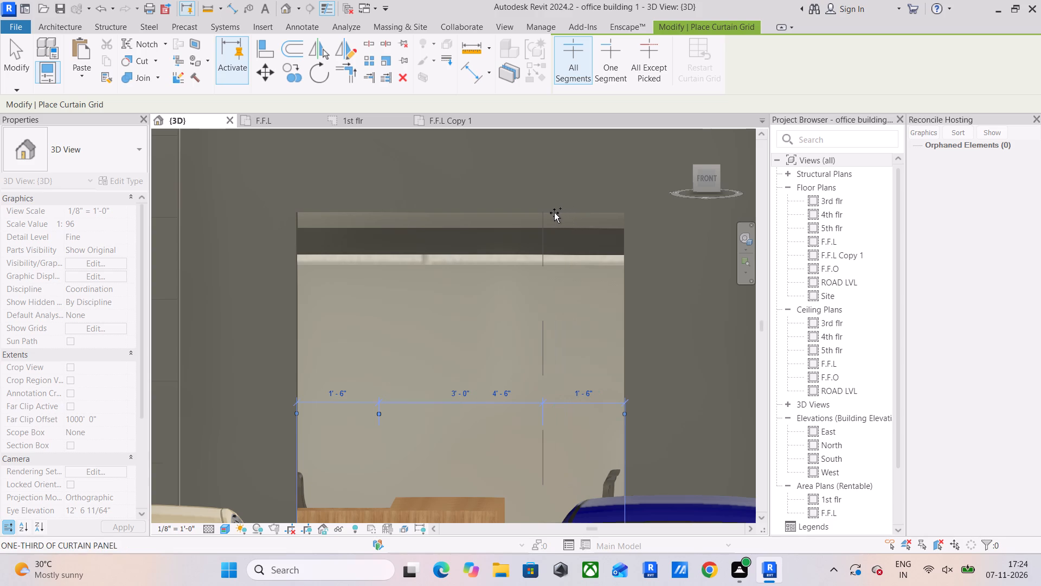
pyautogui.click(554, 213)
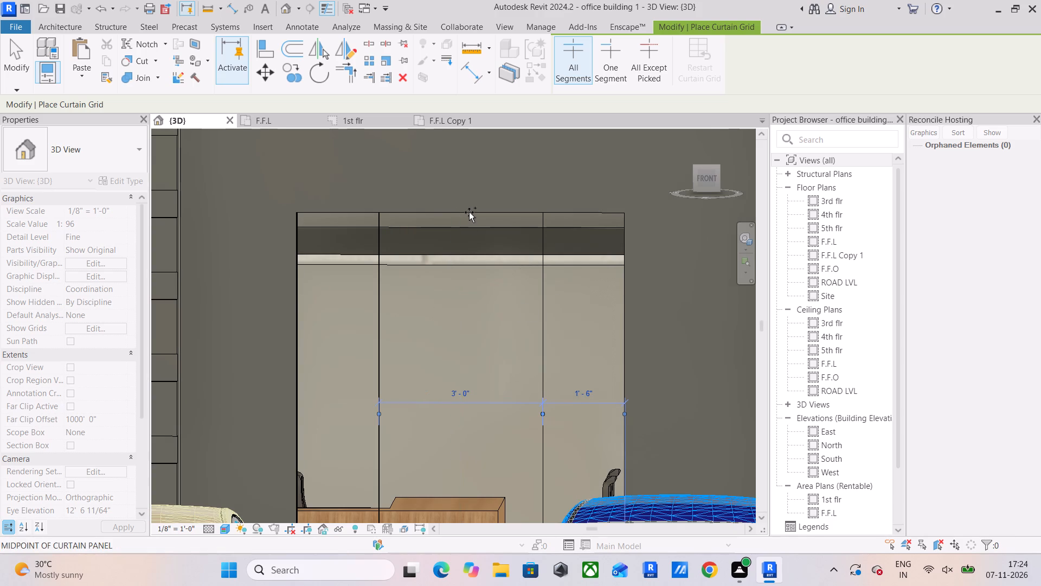
pyautogui.press('Escape')
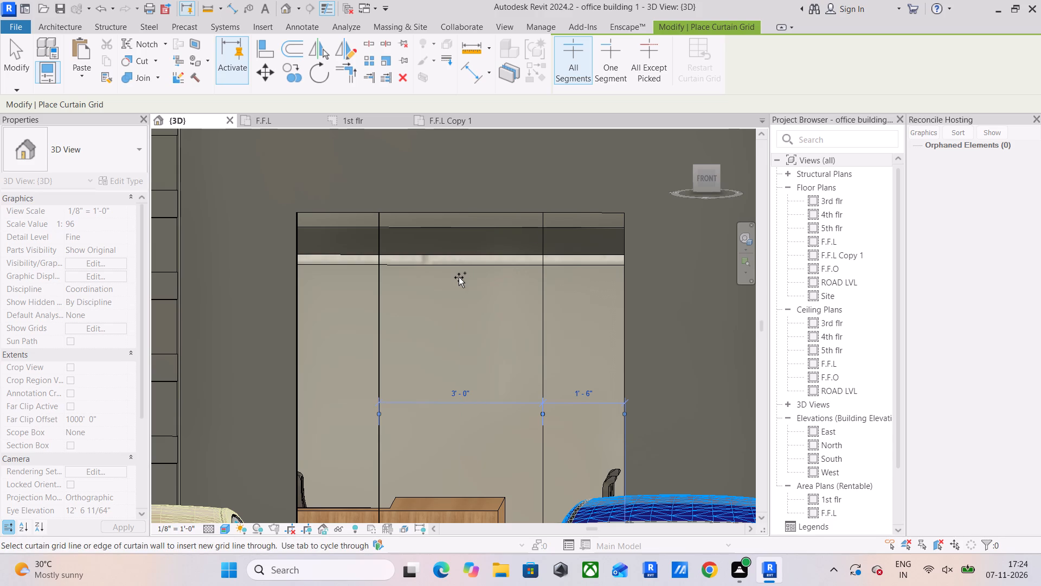
pyautogui.press('Escape')
pyautogui.press('Escape')
pyautogui.press('Escape')
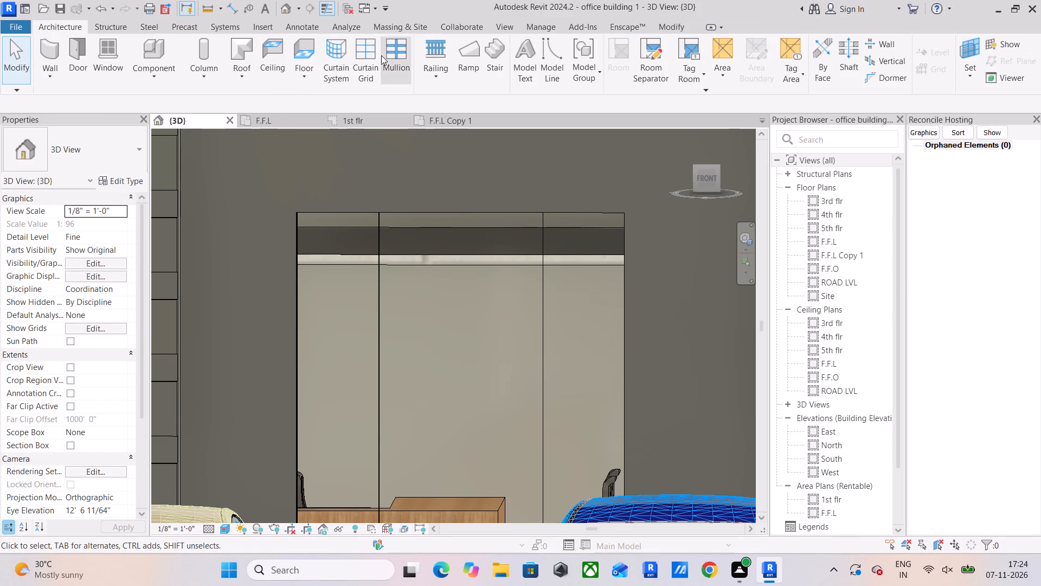
# Frame all four edges of the ground-floor curtain-wall window with 2.5" x 5" rectangular mullions.
pyautogui.click(381, 55)
pyautogui.click(127, 155)
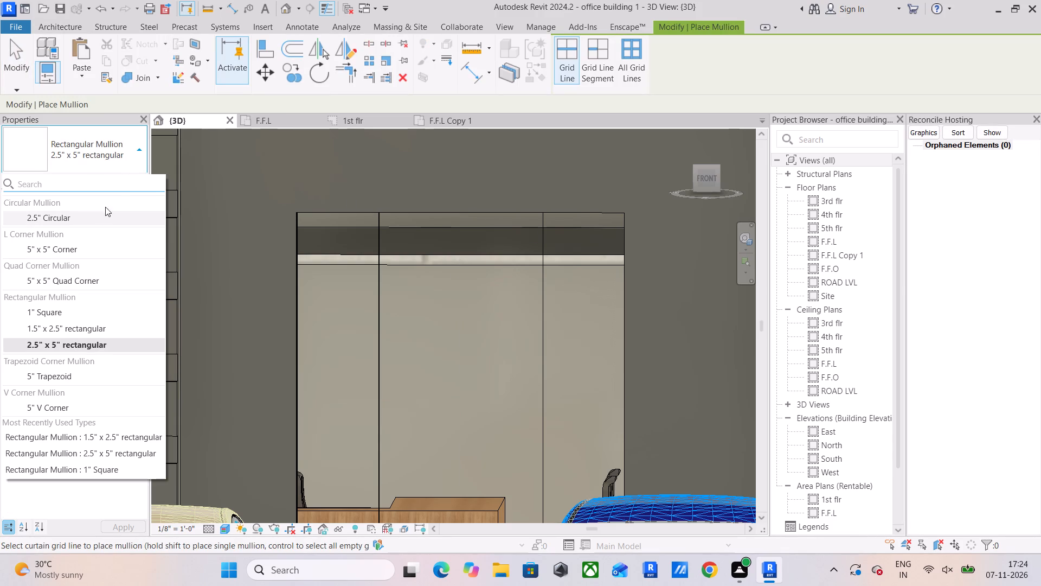
pyautogui.click(129, 154)
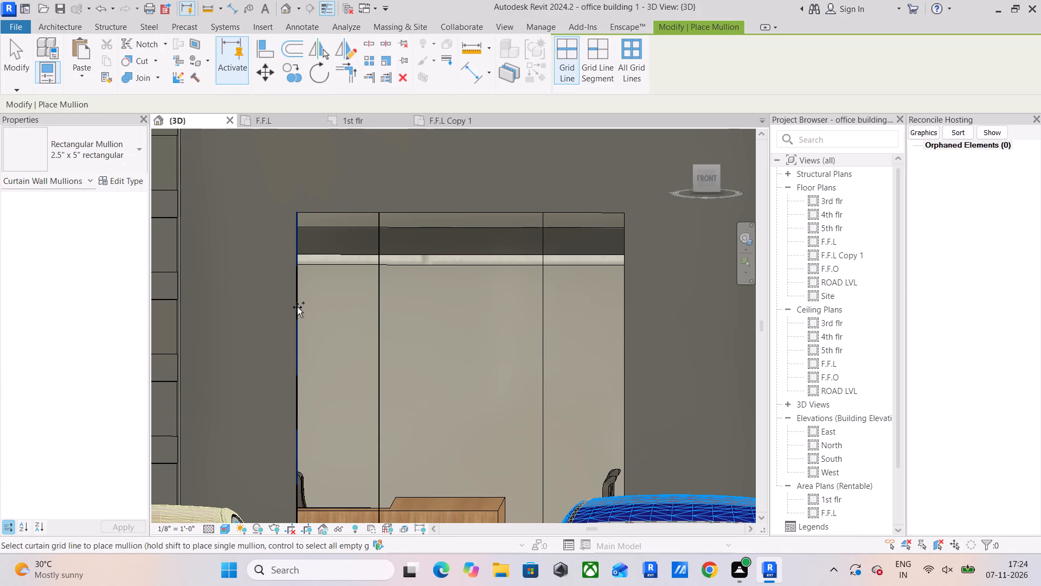
pyautogui.click(297, 307)
pyautogui.click(337, 209)
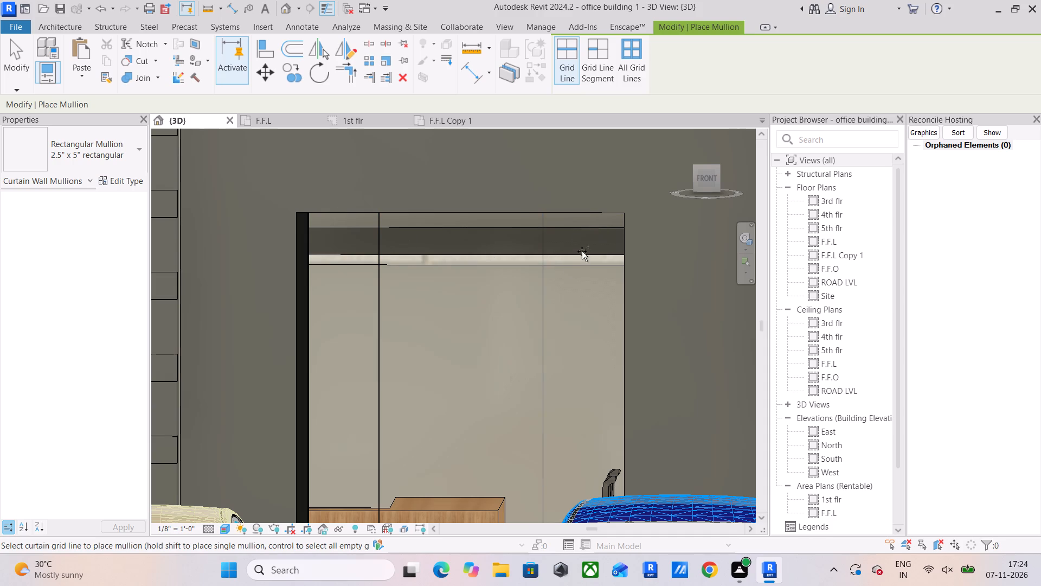
pyautogui.keyDown('shift'); pyautogui.moveTo(525, 284); pyautogui.dragTo(483, 295, button='middle'); pyautogui.keyUp('shift')
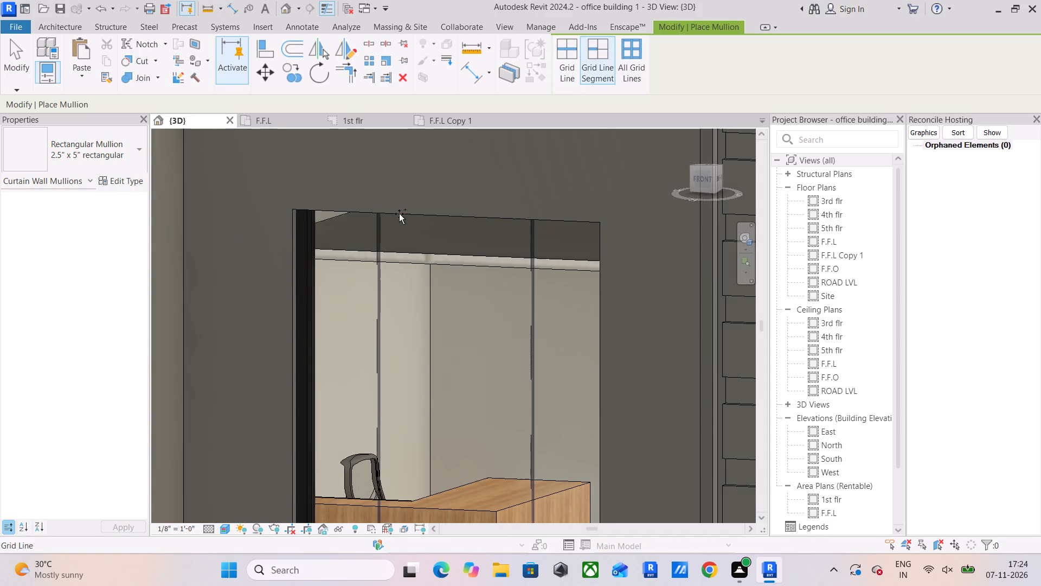
pyautogui.click(404, 216)
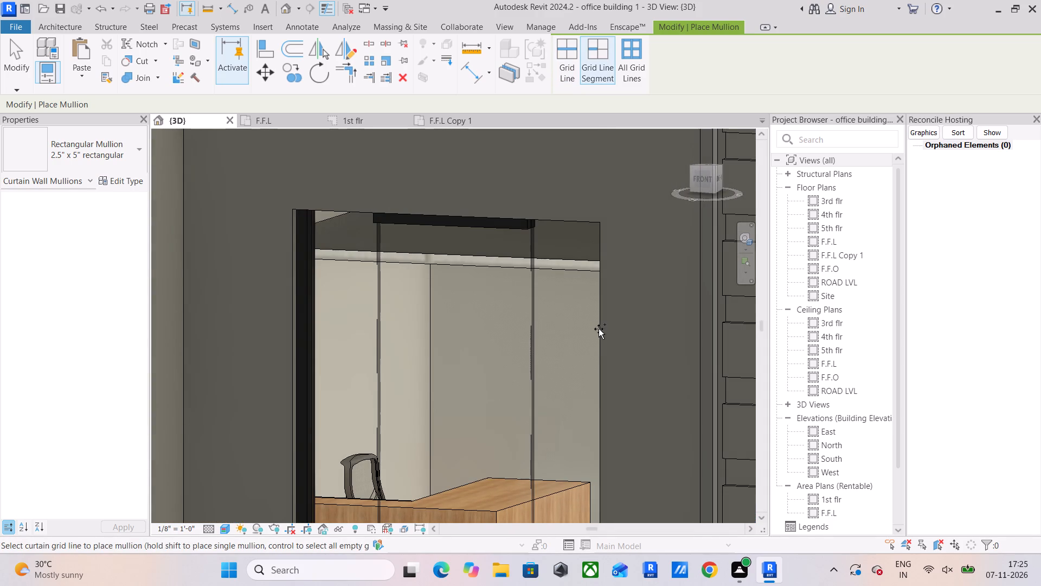
pyautogui.click(344, 213)
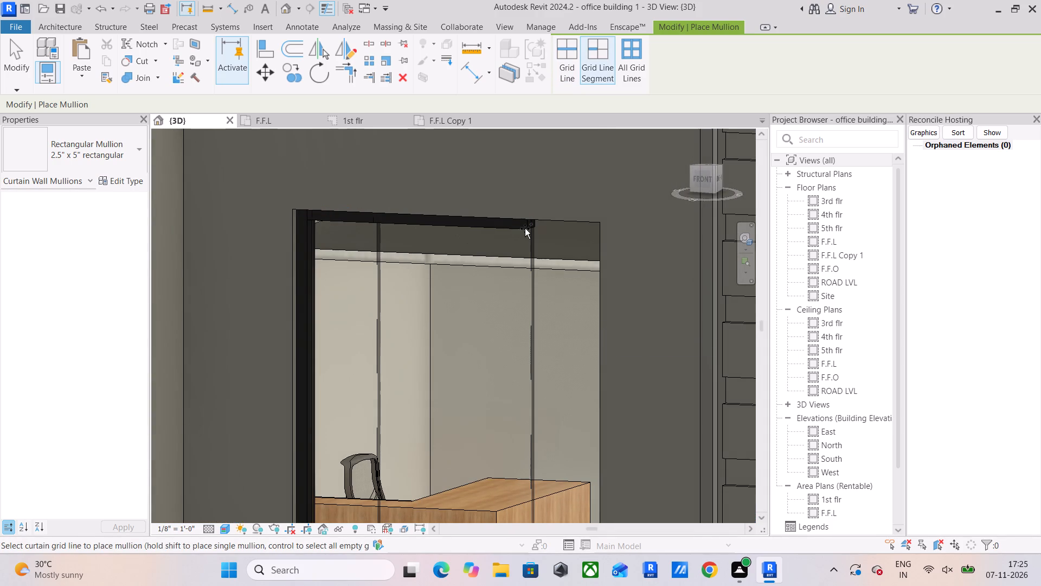
pyautogui.click(567, 222)
pyautogui.keyDown('shift'); pyautogui.moveTo(516, 292); pyautogui.dragTo(622, 309, button='middle'); pyautogui.keyUp('shift')
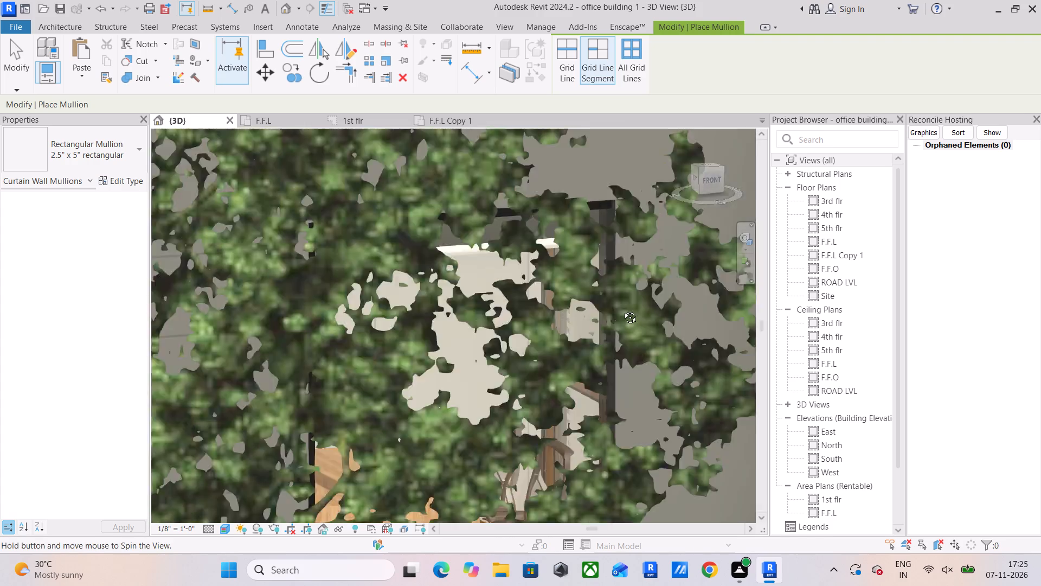
pyautogui.keyDown('shift'); pyautogui.moveTo(622, 309); pyautogui.dragTo(629, 308, button='middle'); pyautogui.keyUp('shift')
pyautogui.scroll(20, 566, 297)
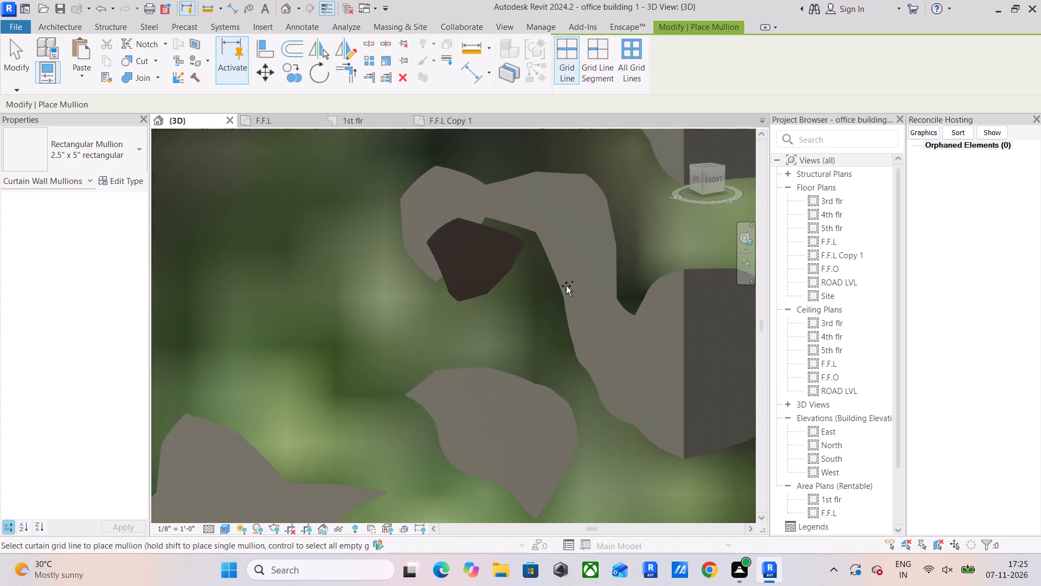
pyautogui.scroll(-20, 566, 286)
pyautogui.scroll(-1, 566, 286)
pyautogui.keyDown('shift'); pyautogui.moveTo(597, 289); pyautogui.dragTo(528, 294, button='middle'); pyautogui.keyUp('shift')
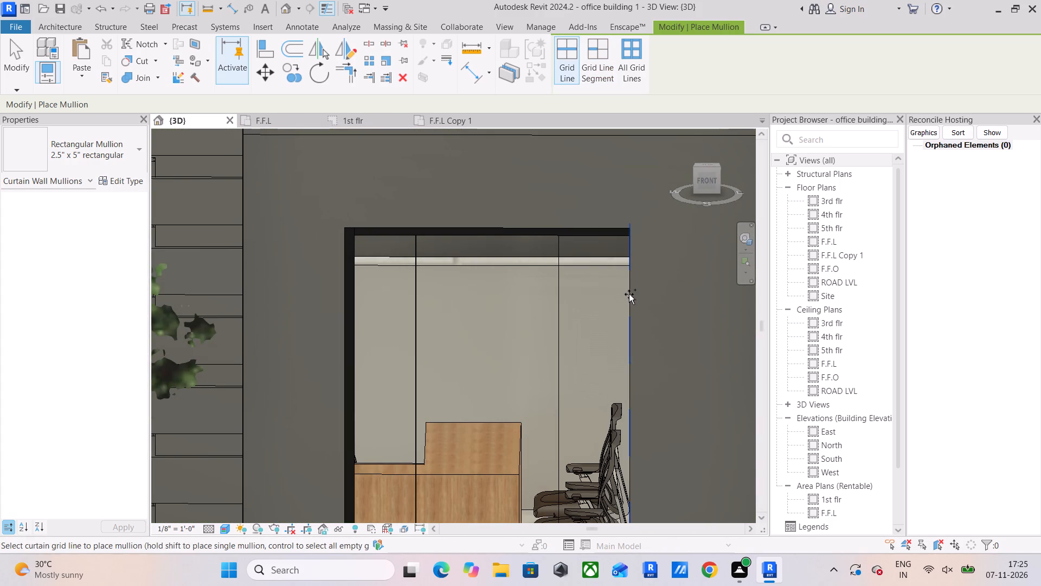
pyautogui.click(628, 295)
pyautogui.moveTo(612, 319); pyautogui.dragTo(640, 209, button='middle')
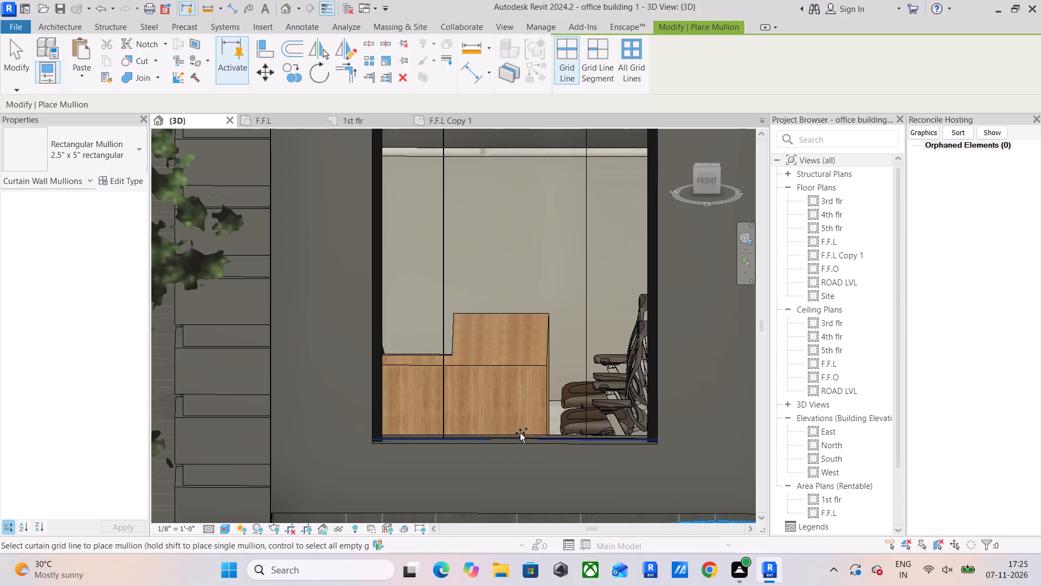
pyautogui.click(516, 439)
# Place 1.5" x 2.5" rectangular mullions on the two vertical grid lines of the ground-floor window.
pyautogui.click(95, 171)
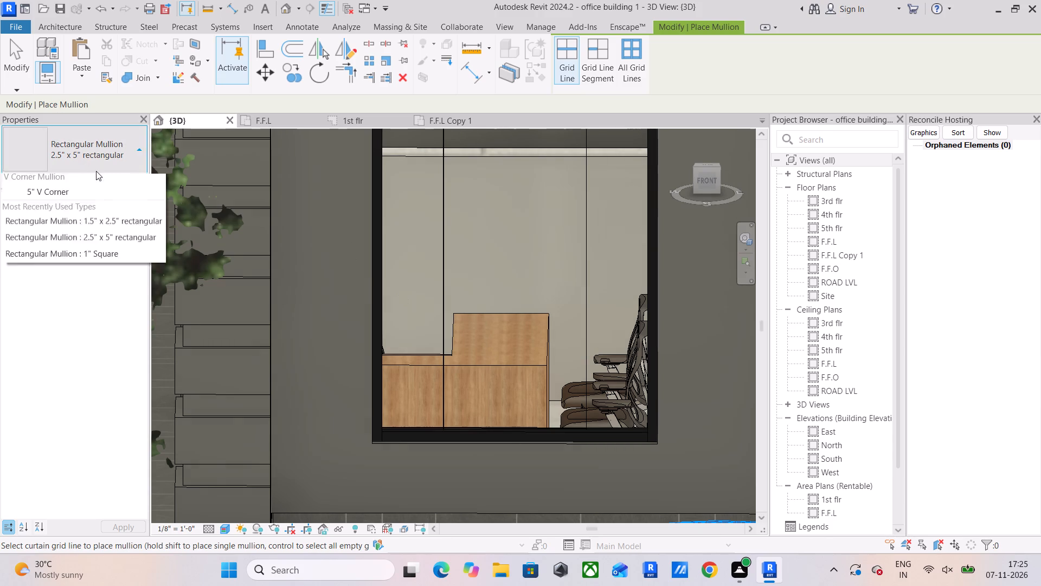
pyautogui.moveTo(56, 326); pyautogui.dragTo(63, 328)
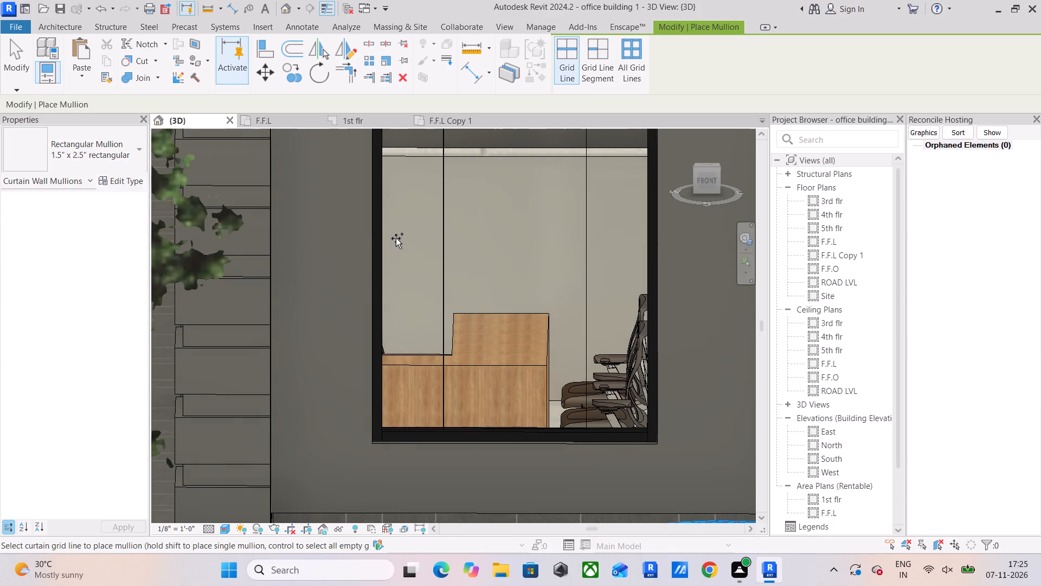
pyautogui.click(439, 222)
pyautogui.click(585, 225)
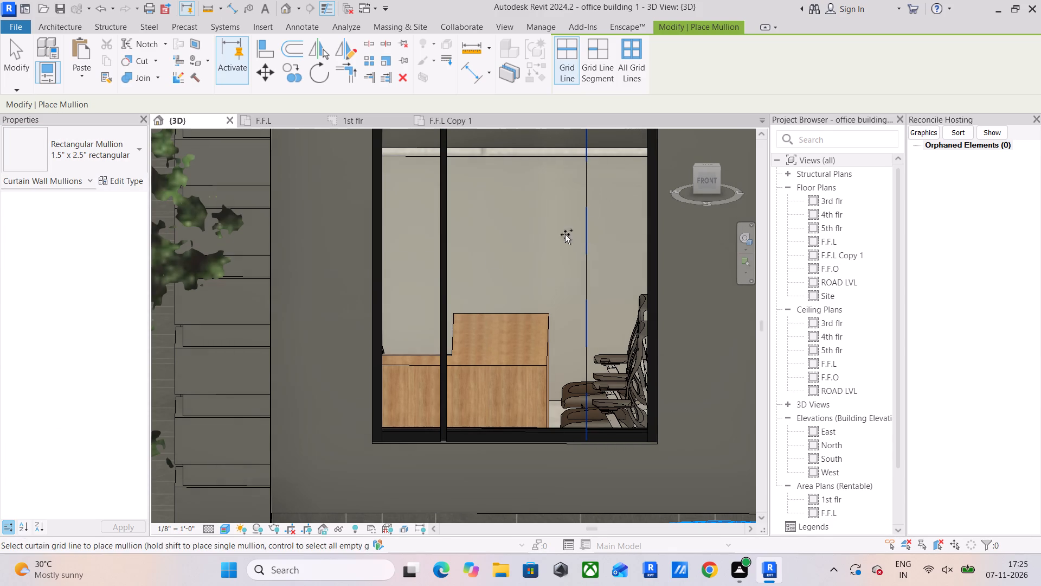
pyautogui.scroll(-3, 432, 266)
pyautogui.moveTo(447, 267); pyautogui.dragTo(420, 294, button='middle')
pyautogui.keyDown('shift'); pyautogui.moveTo(420, 294); pyautogui.dragTo(368, 291, button='middle'); pyautogui.keyUp('shift')
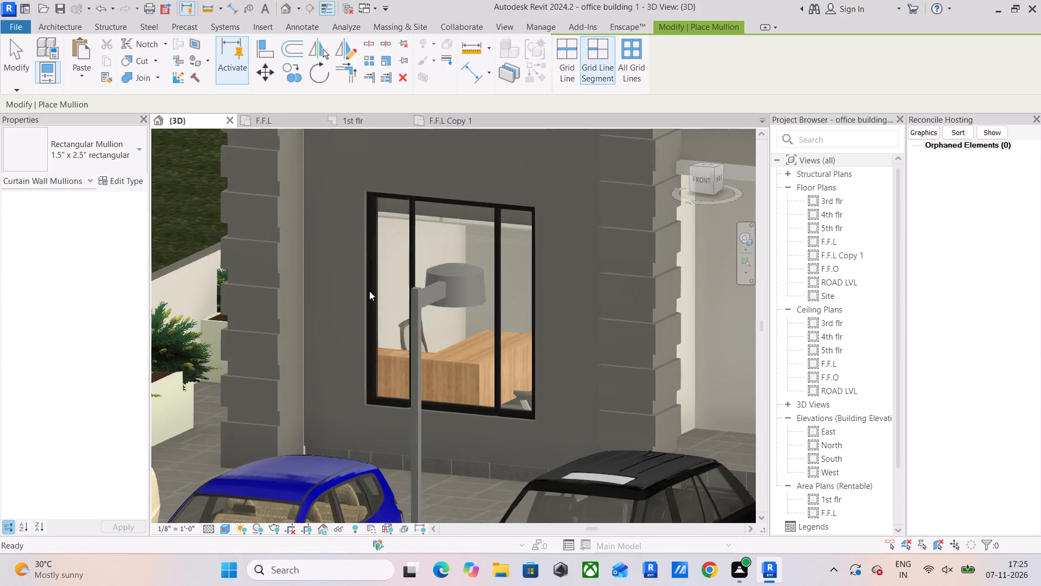
pyautogui.scroll(5, 374, 238)
pyautogui.press('Escape')
pyautogui.press('Escape')
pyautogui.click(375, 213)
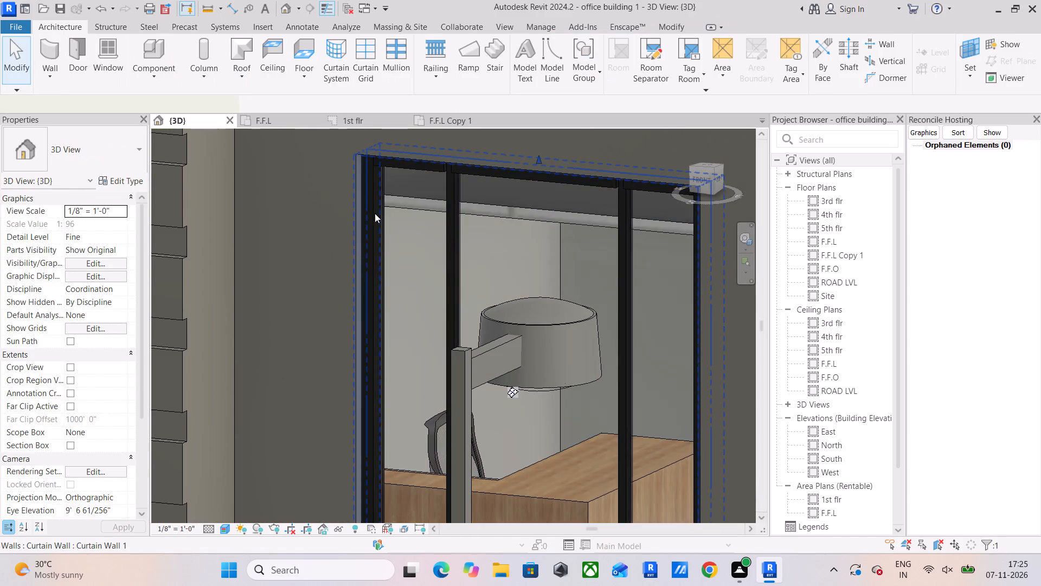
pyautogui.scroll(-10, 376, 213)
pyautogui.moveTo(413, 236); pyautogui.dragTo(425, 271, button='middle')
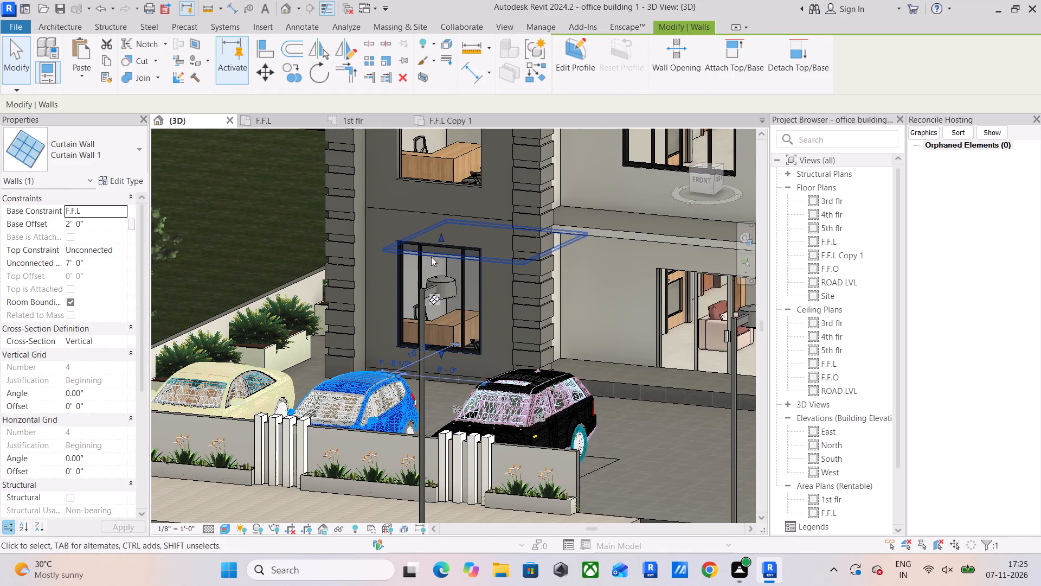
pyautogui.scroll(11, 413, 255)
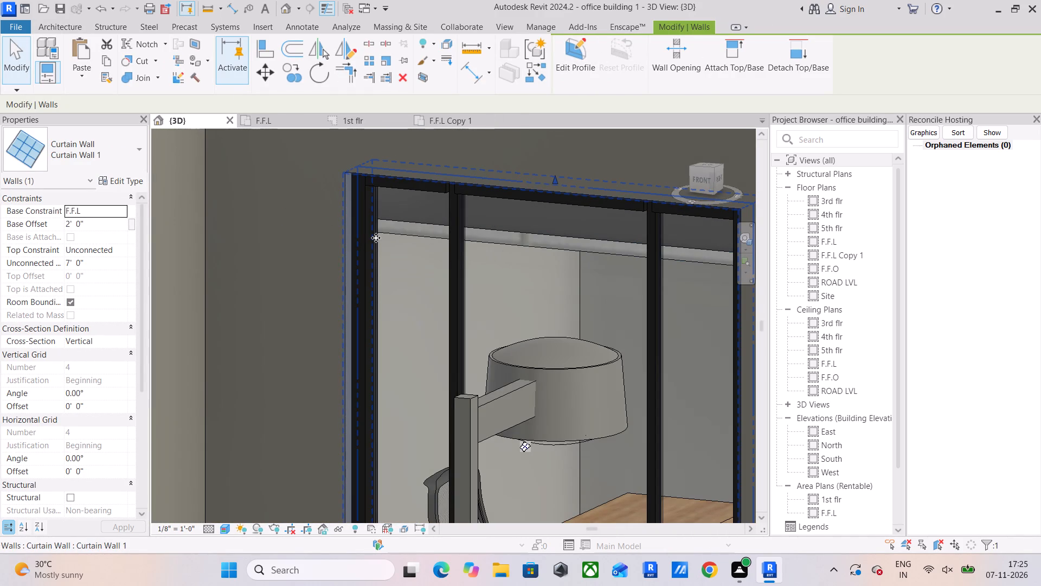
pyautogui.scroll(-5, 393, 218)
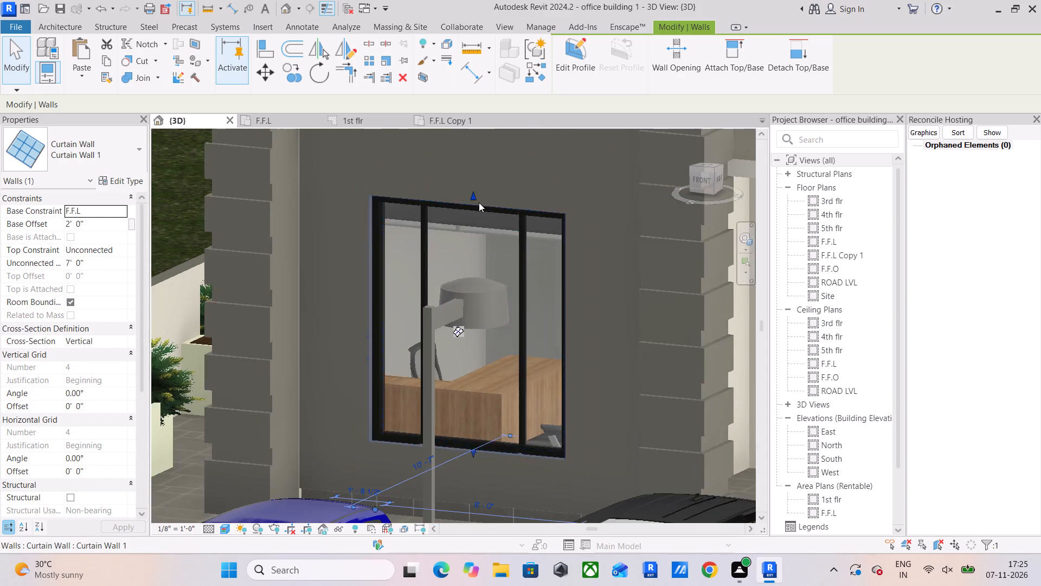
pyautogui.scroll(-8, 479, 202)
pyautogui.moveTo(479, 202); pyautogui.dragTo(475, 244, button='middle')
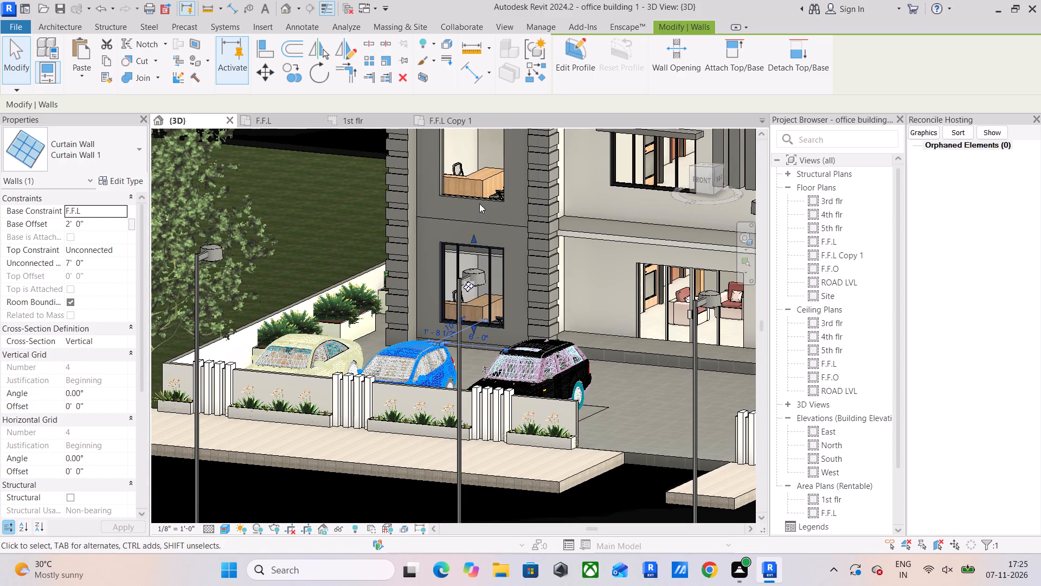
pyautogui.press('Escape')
# Delete the plain pasted curtain-wall window on the 1st floor of the dark front bay.
pyautogui.click(465, 194)
pyautogui.scroll(-5, 467, 180)
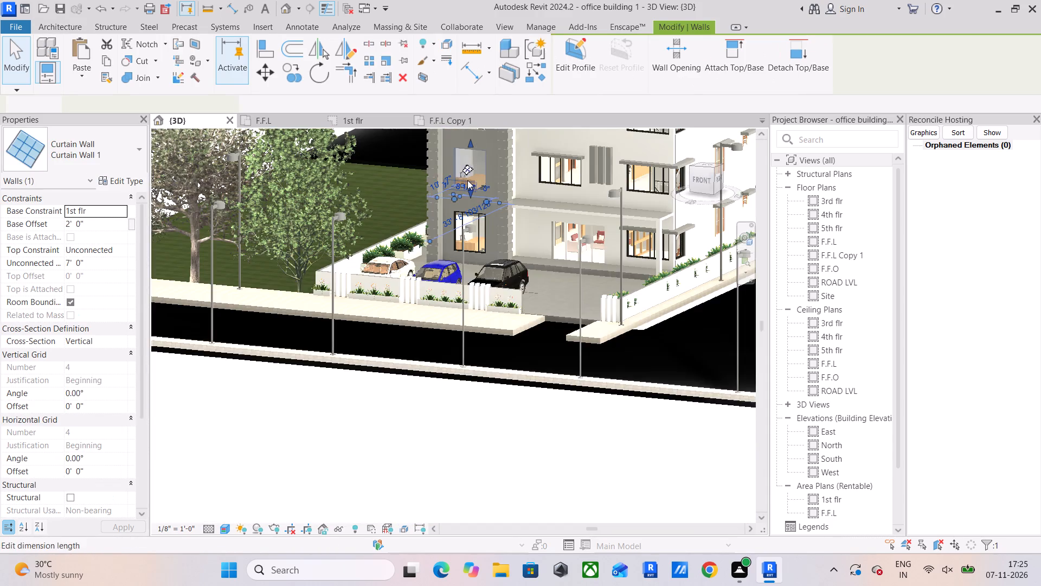
pyautogui.moveTo(466, 194); pyautogui.dragTo(471, 305, button='middle')
pyautogui.keyDown('shift'); pyautogui.click(471, 239); pyautogui.keyUp('shift')
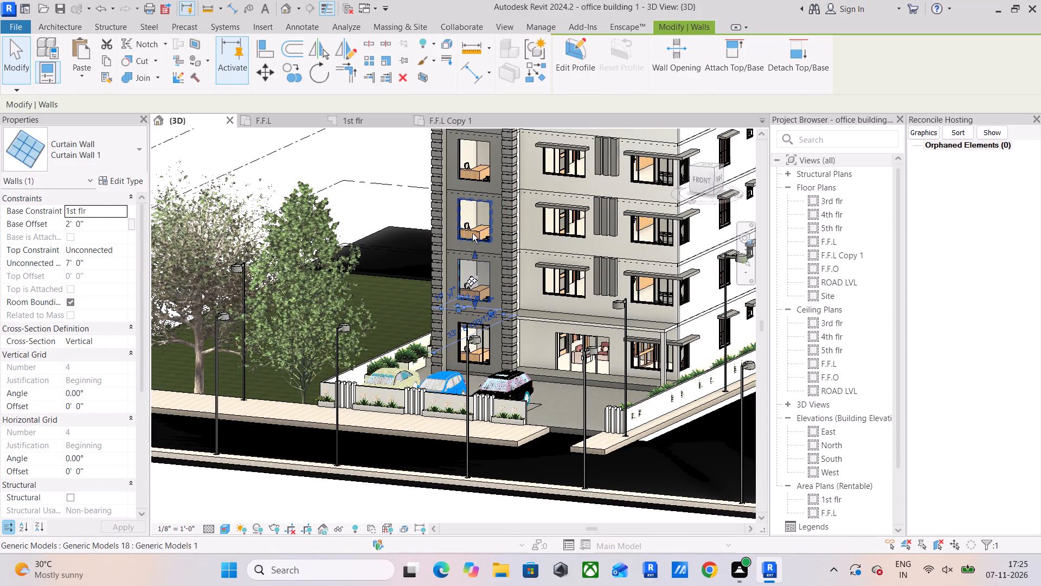
pyautogui.keyDown('shift'); pyautogui.click(471, 176); pyautogui.keyUp('shift')
pyautogui.moveTo(466, 188); pyautogui.dragTo(464, 299, button='middle')
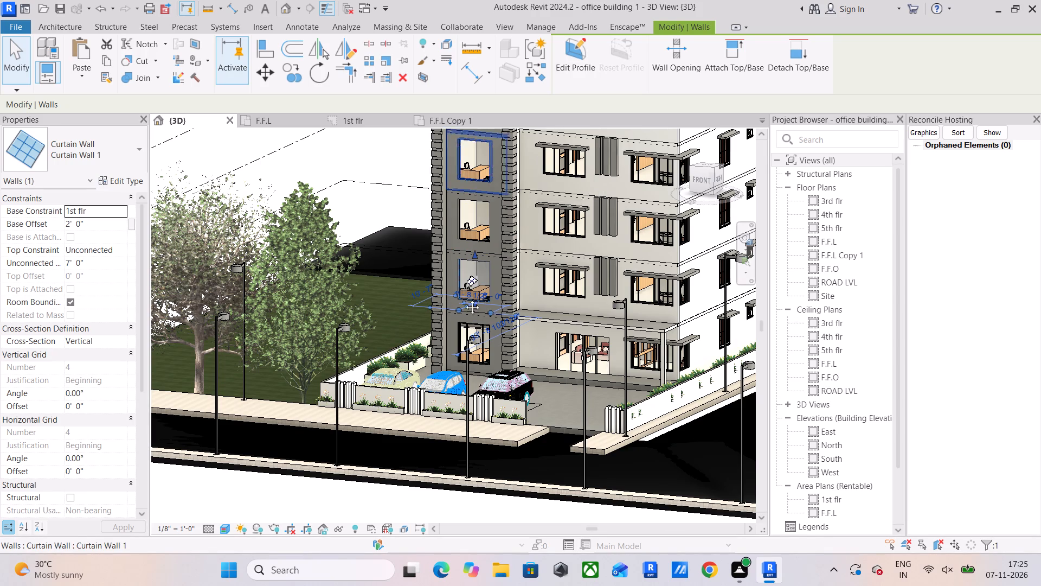
pyautogui.moveTo(464, 299); pyautogui.dragTo(464, 337, button='middle')
pyautogui.scroll(5, 463, 260)
pyautogui.keyDown('shift'); pyautogui.moveTo(459, 275); pyautogui.dragTo(461, 270); pyautogui.keyUp('shift')
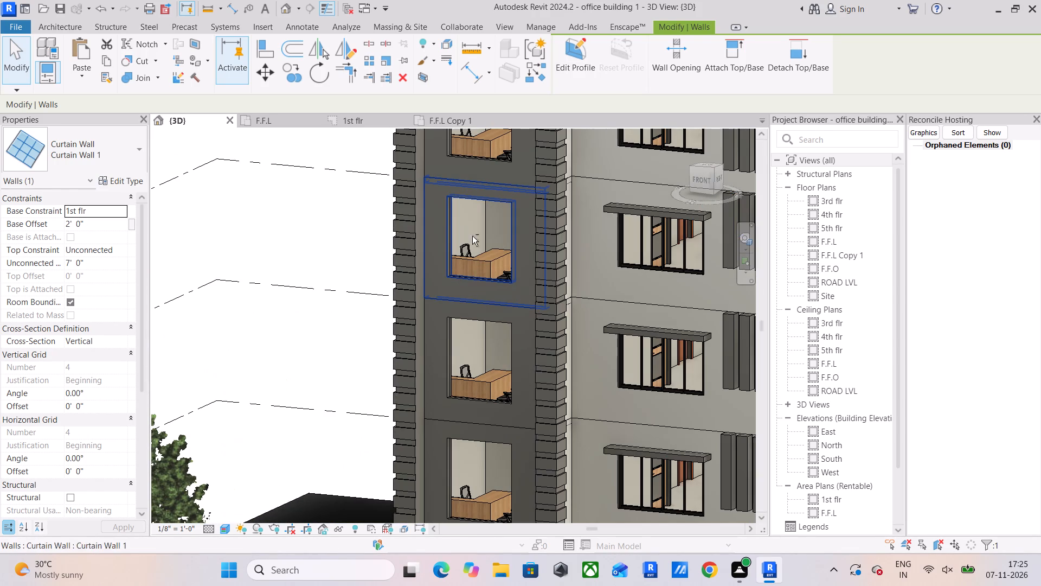
pyautogui.keyDown('shift'); pyautogui.click(465, 156); pyautogui.keyUp('shift')
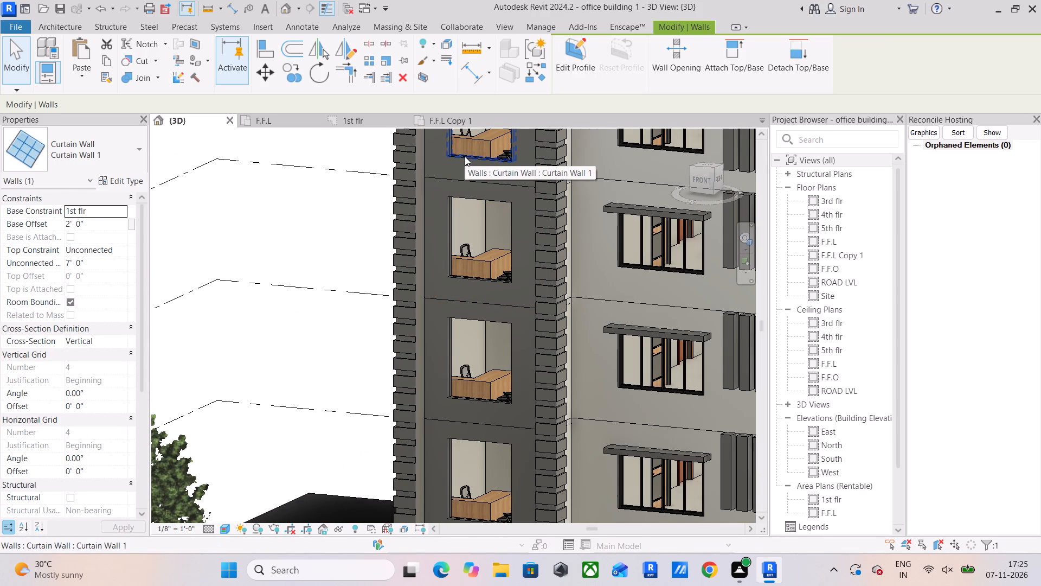
pyautogui.press('Delete')
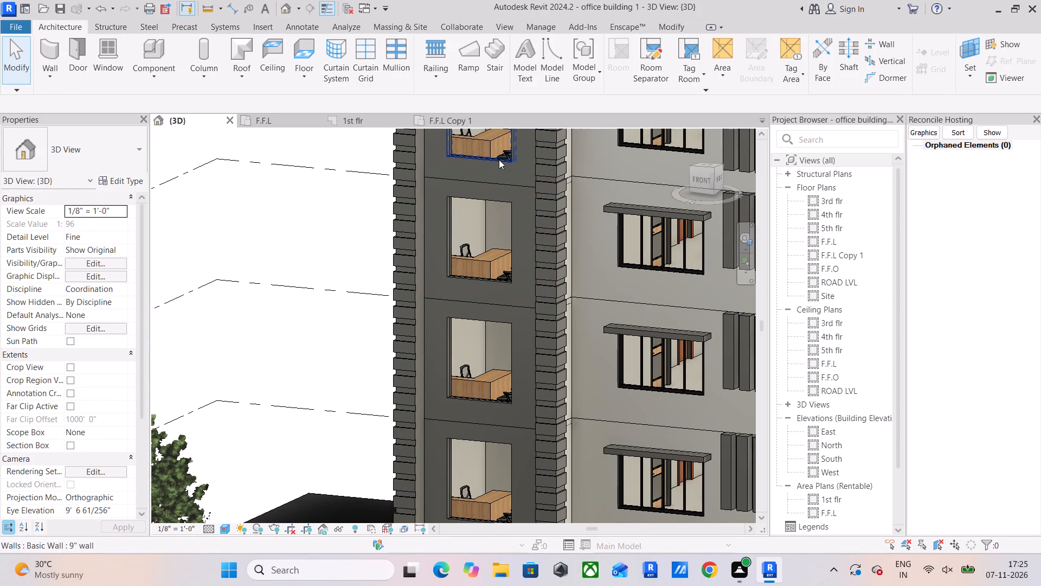
# Delete the remaining plain curtain-wall windows on the 5th, 4th, 3rd and 2nd floors of the dark front bay.
pyautogui.click(494, 157)
pyautogui.press('Delete')
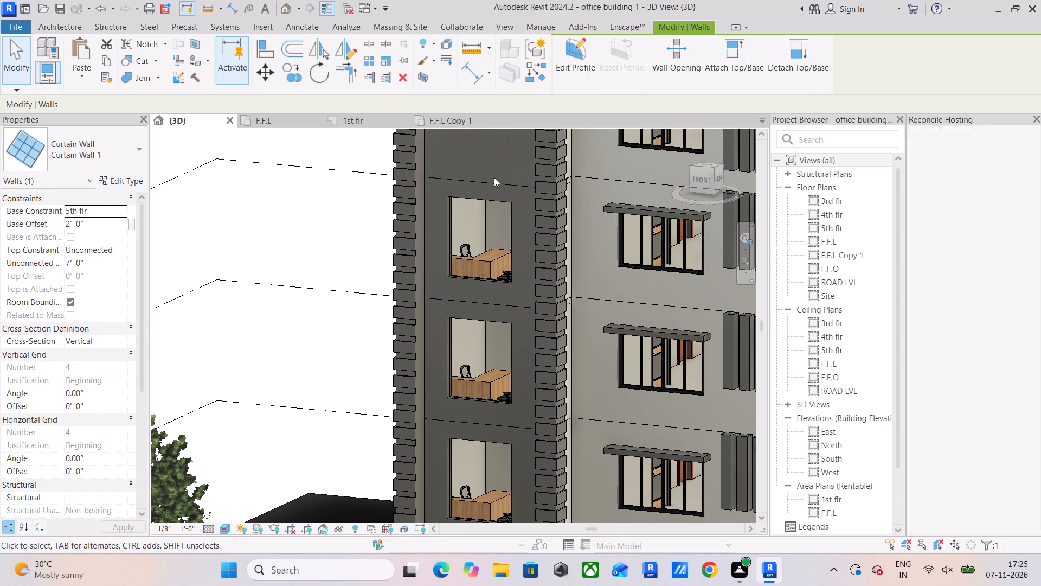
pyautogui.click(474, 274)
pyautogui.press('Delete')
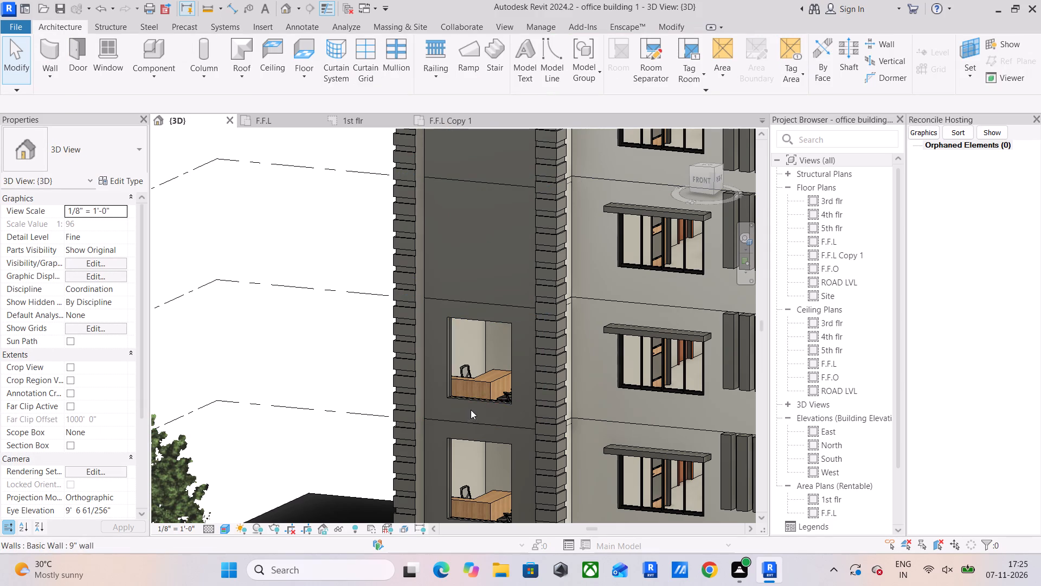
pyautogui.click(476, 398)
pyautogui.press('Delete')
pyautogui.moveTo(478, 398); pyautogui.dragTo(459, 228, button='middle')
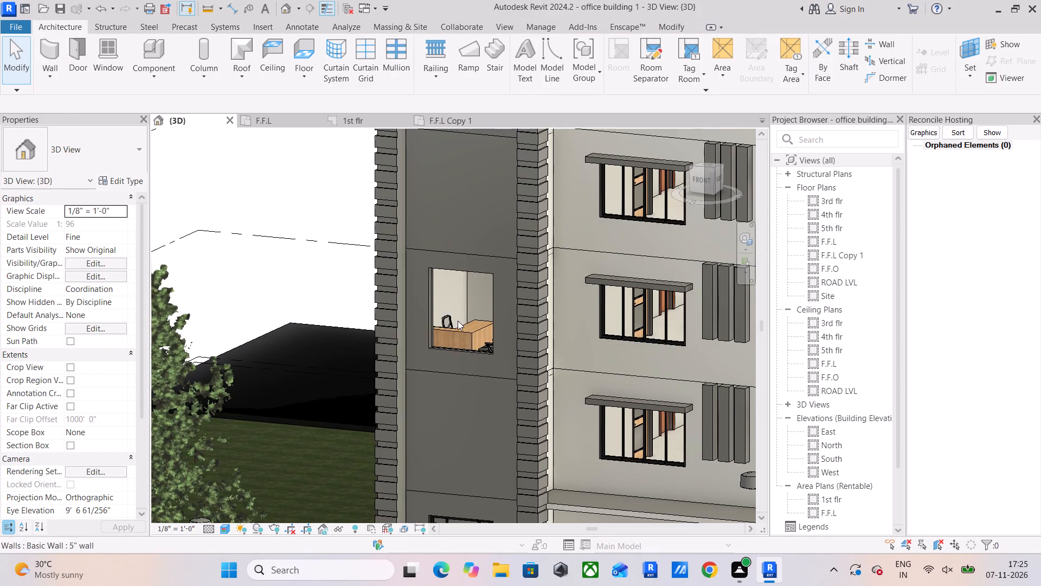
pyautogui.click(462, 345)
pyautogui.press('Delete')
pyautogui.scroll(-2, 462, 342)
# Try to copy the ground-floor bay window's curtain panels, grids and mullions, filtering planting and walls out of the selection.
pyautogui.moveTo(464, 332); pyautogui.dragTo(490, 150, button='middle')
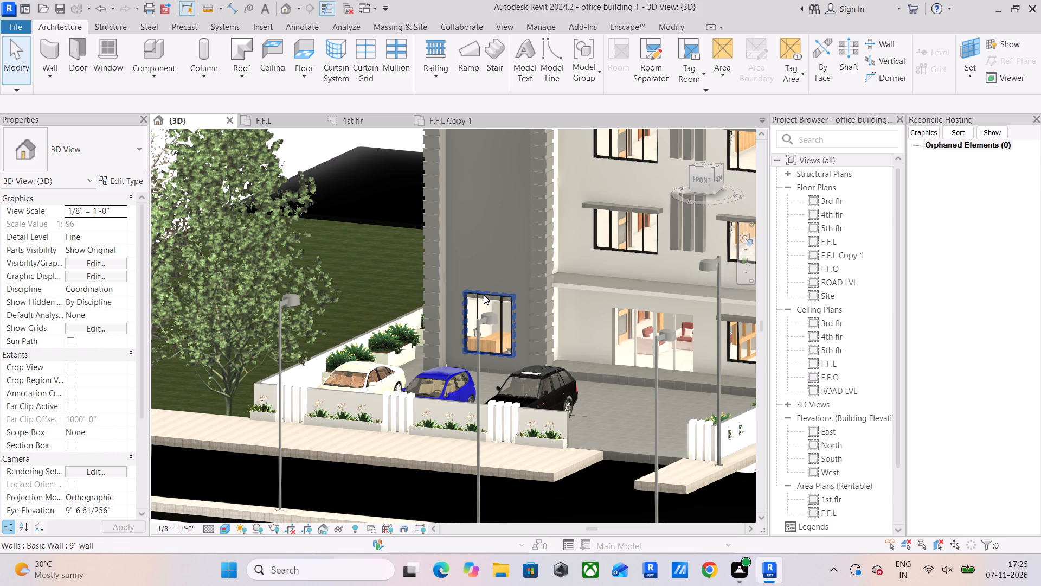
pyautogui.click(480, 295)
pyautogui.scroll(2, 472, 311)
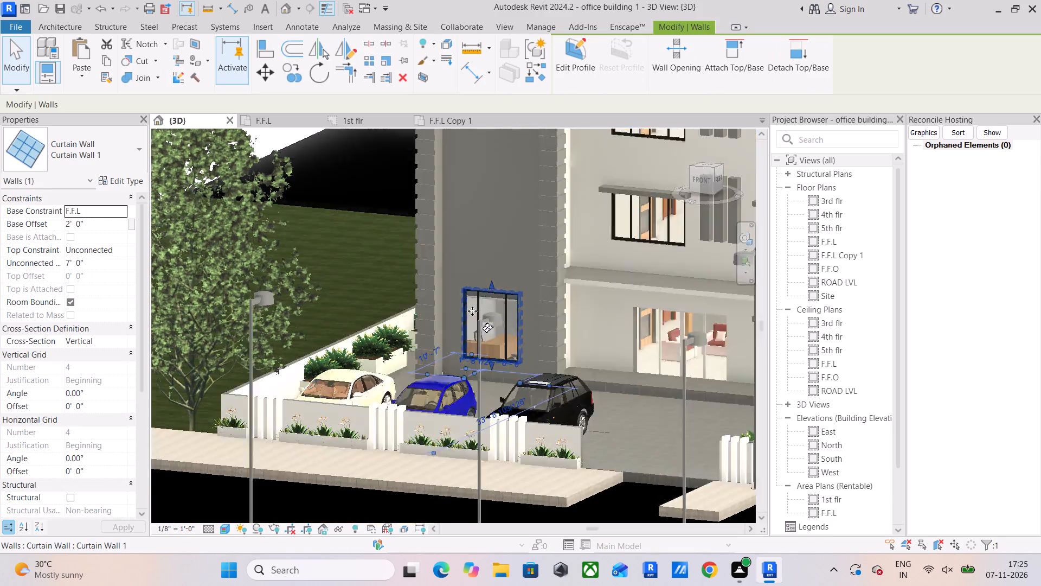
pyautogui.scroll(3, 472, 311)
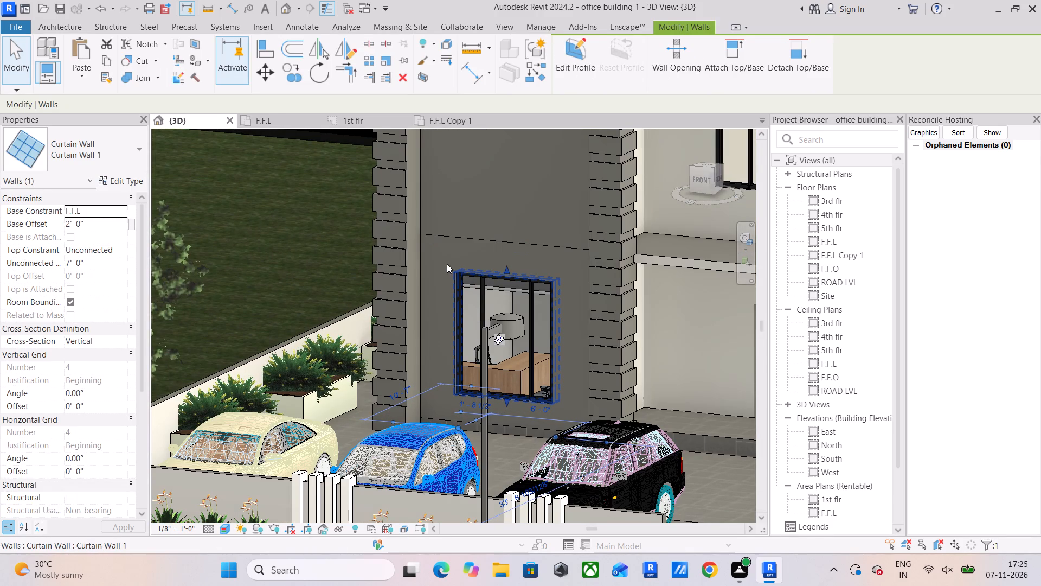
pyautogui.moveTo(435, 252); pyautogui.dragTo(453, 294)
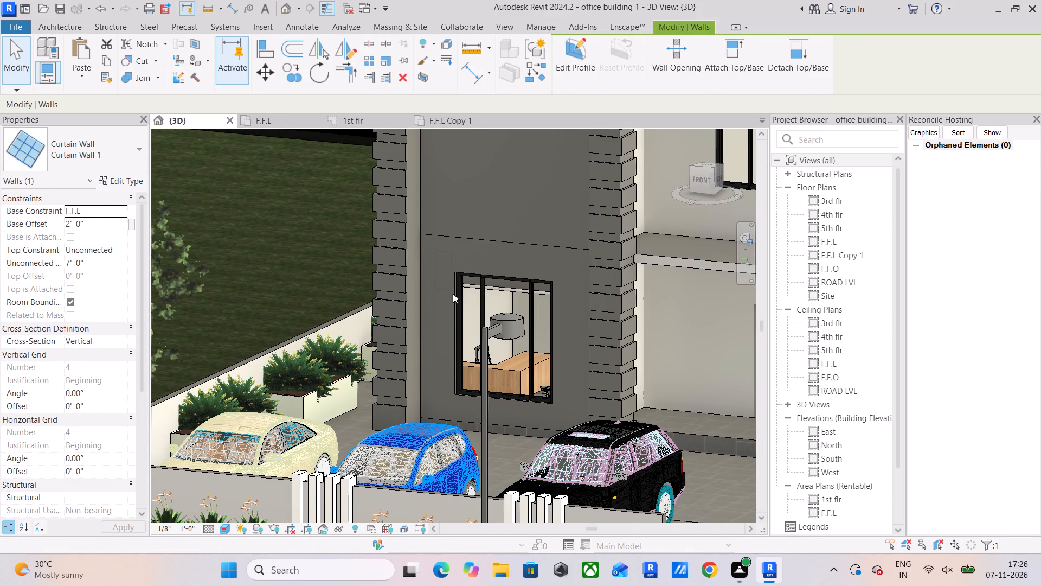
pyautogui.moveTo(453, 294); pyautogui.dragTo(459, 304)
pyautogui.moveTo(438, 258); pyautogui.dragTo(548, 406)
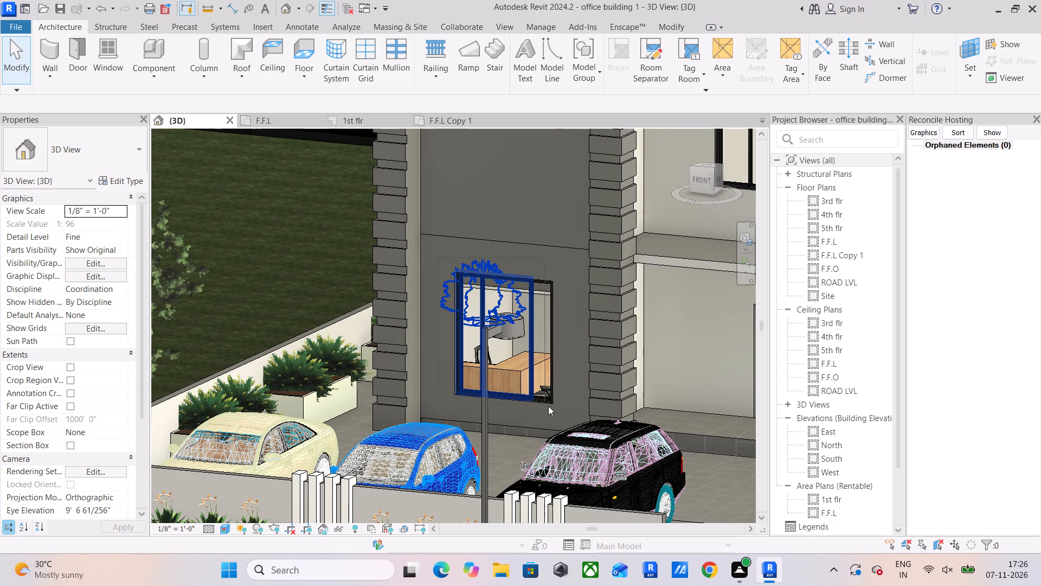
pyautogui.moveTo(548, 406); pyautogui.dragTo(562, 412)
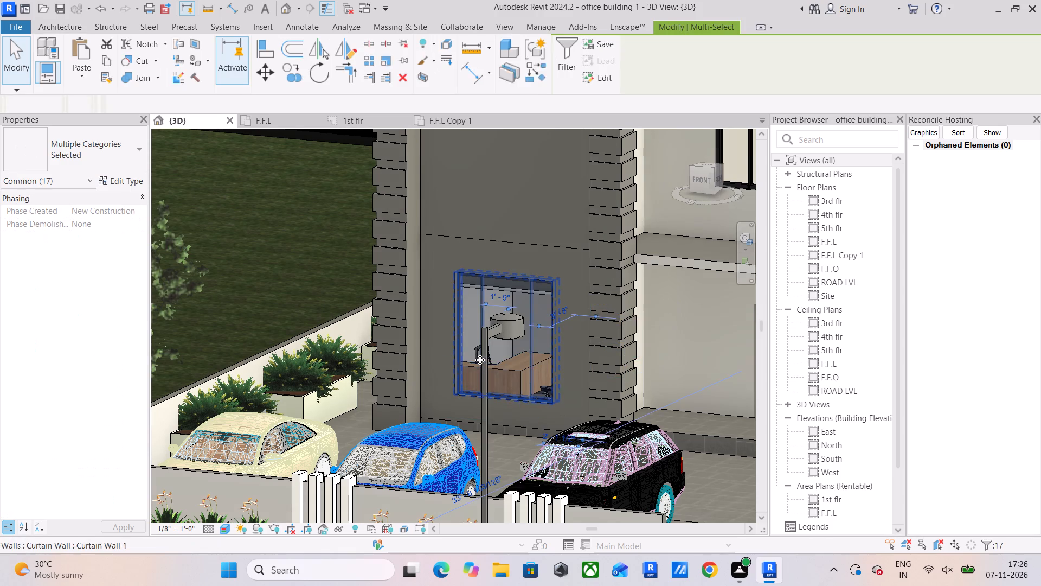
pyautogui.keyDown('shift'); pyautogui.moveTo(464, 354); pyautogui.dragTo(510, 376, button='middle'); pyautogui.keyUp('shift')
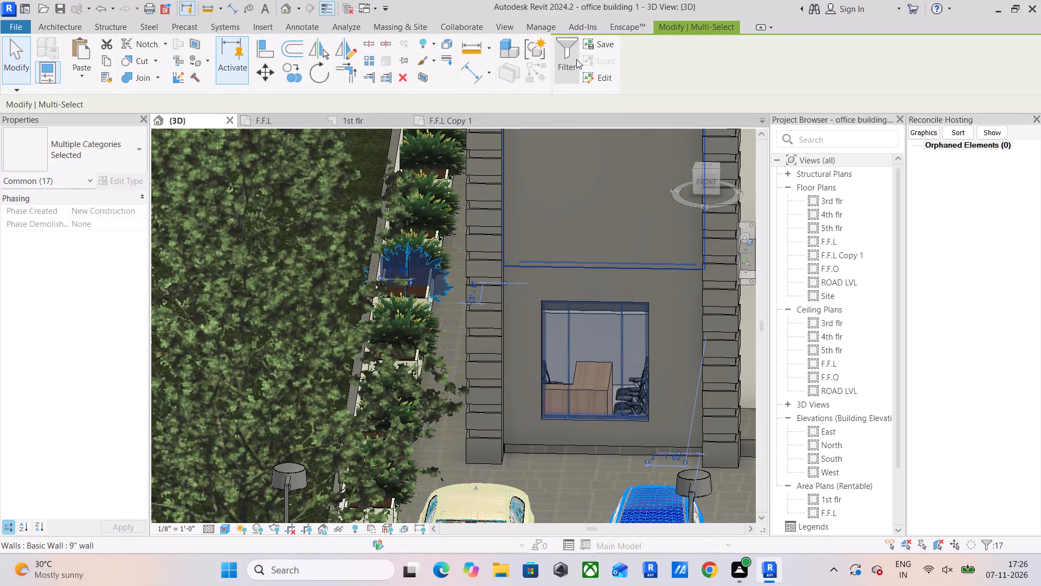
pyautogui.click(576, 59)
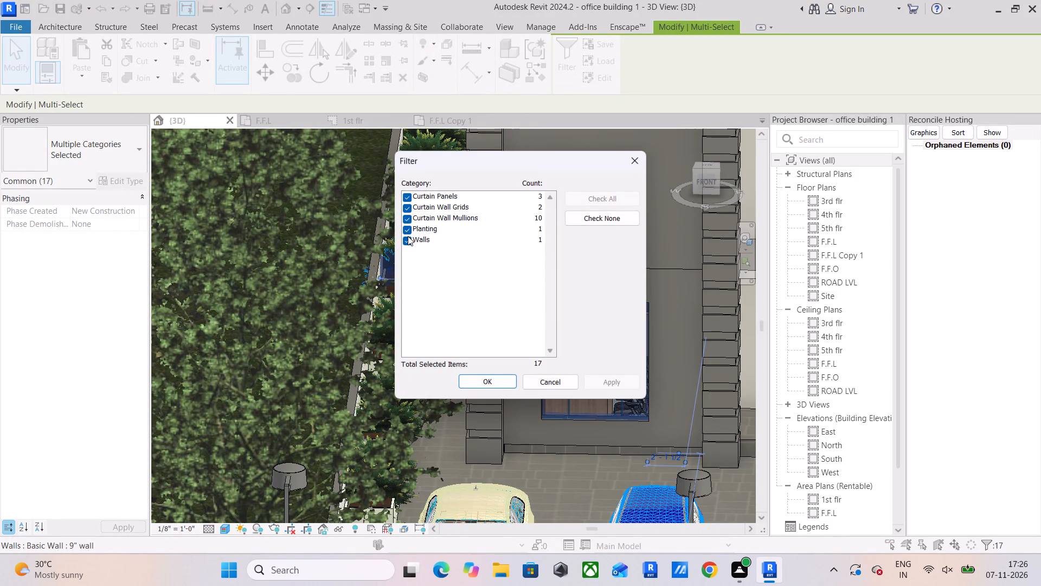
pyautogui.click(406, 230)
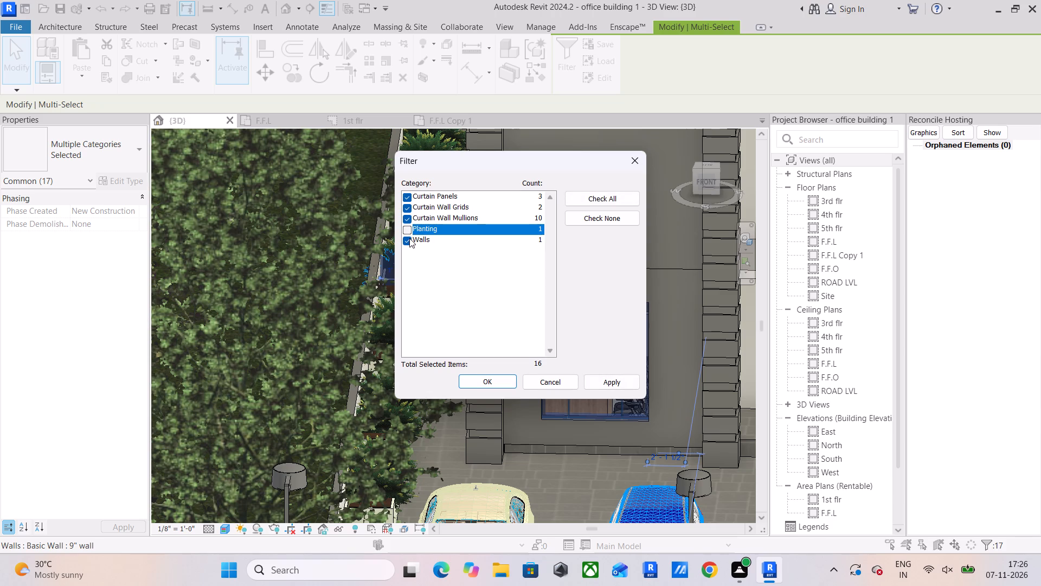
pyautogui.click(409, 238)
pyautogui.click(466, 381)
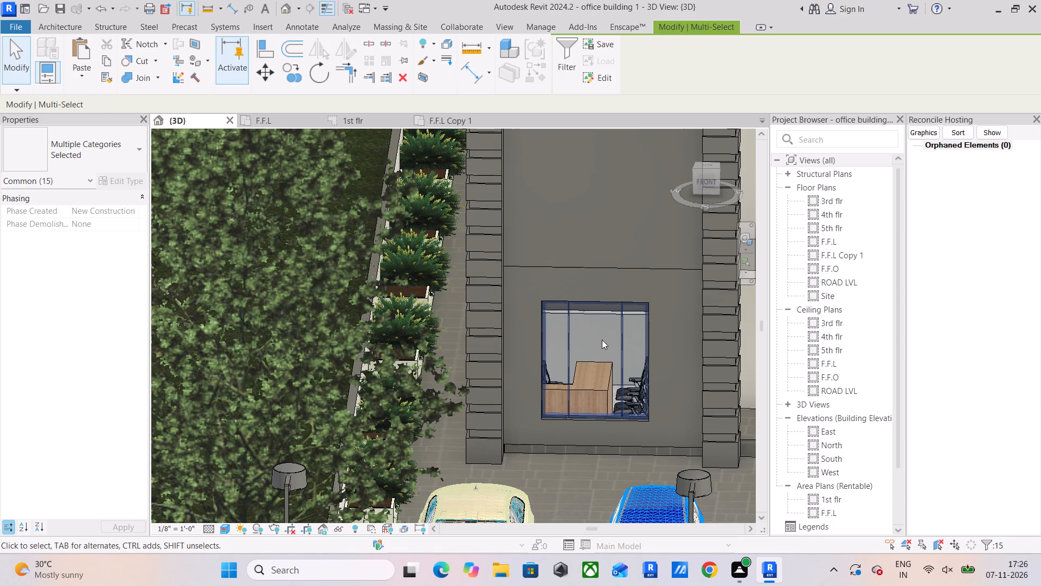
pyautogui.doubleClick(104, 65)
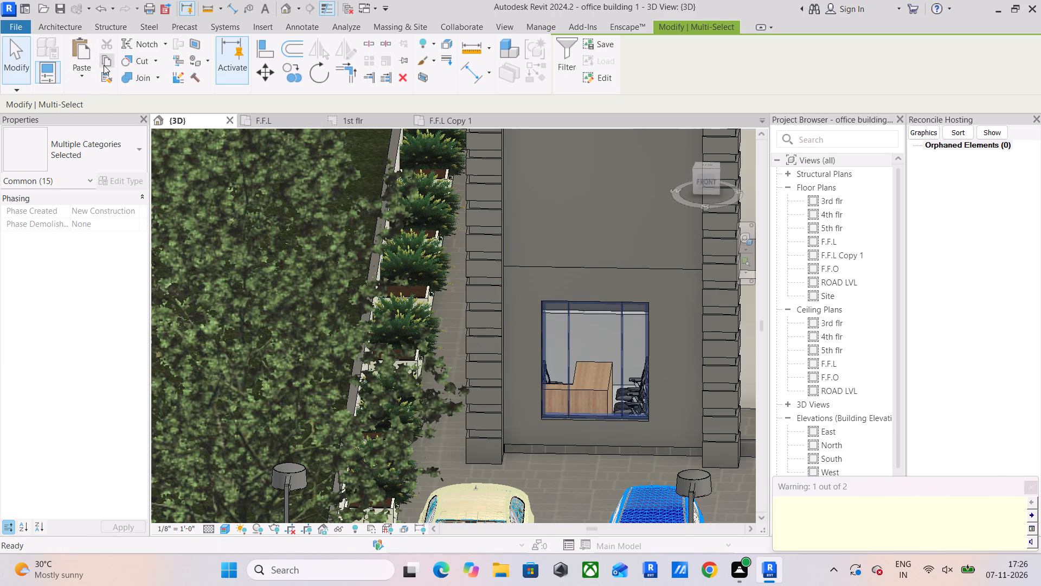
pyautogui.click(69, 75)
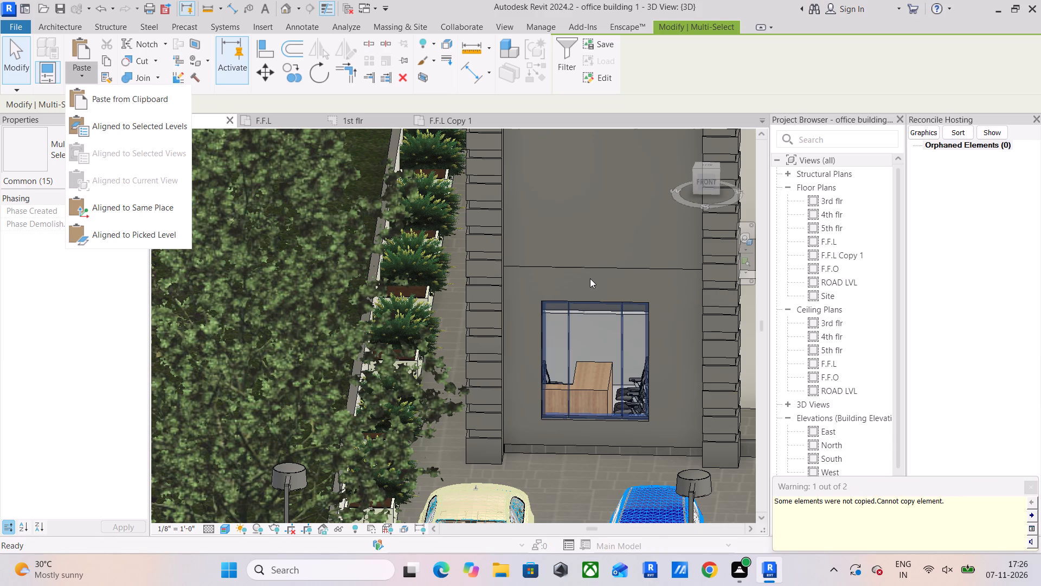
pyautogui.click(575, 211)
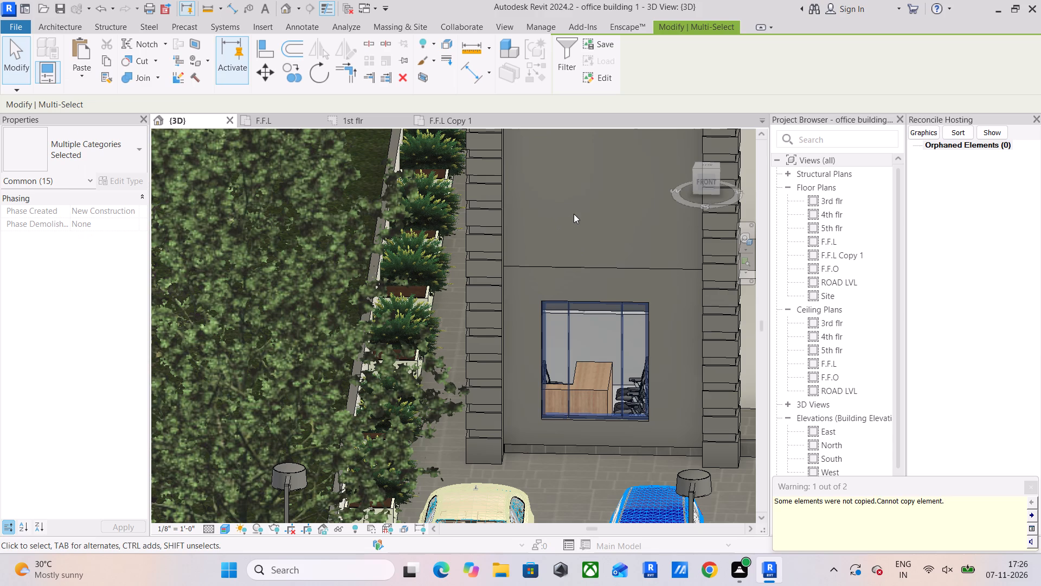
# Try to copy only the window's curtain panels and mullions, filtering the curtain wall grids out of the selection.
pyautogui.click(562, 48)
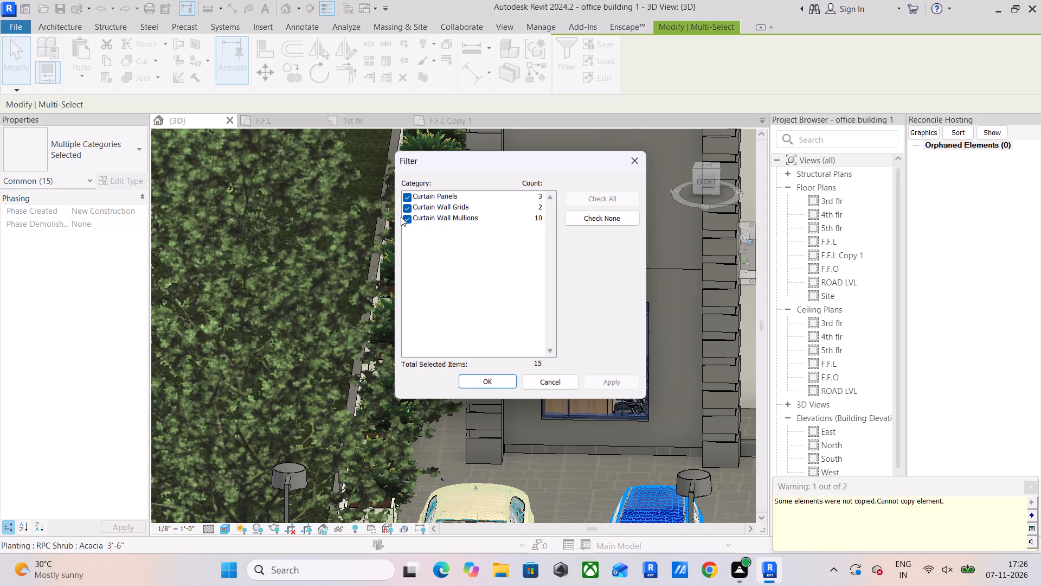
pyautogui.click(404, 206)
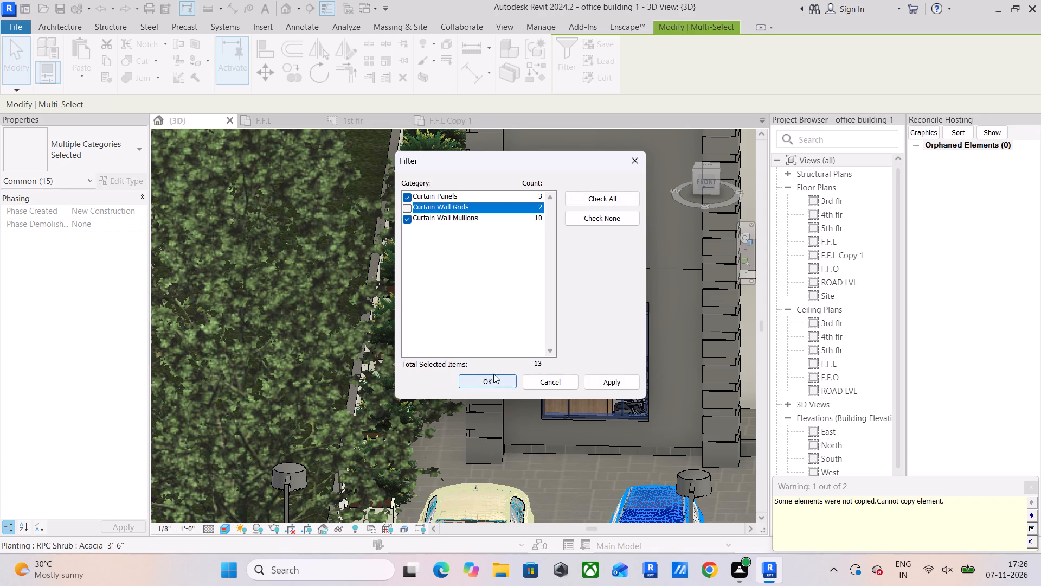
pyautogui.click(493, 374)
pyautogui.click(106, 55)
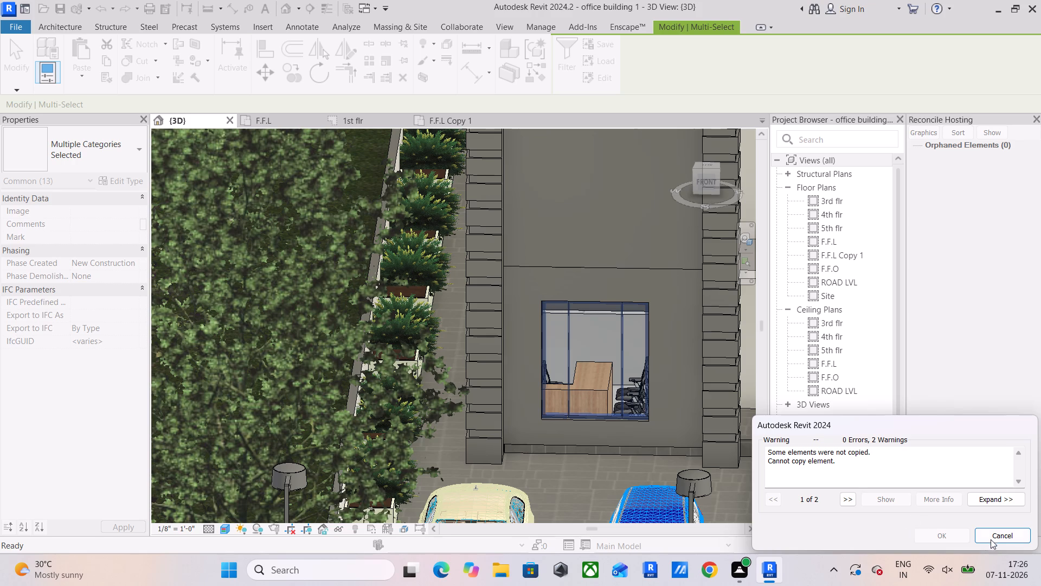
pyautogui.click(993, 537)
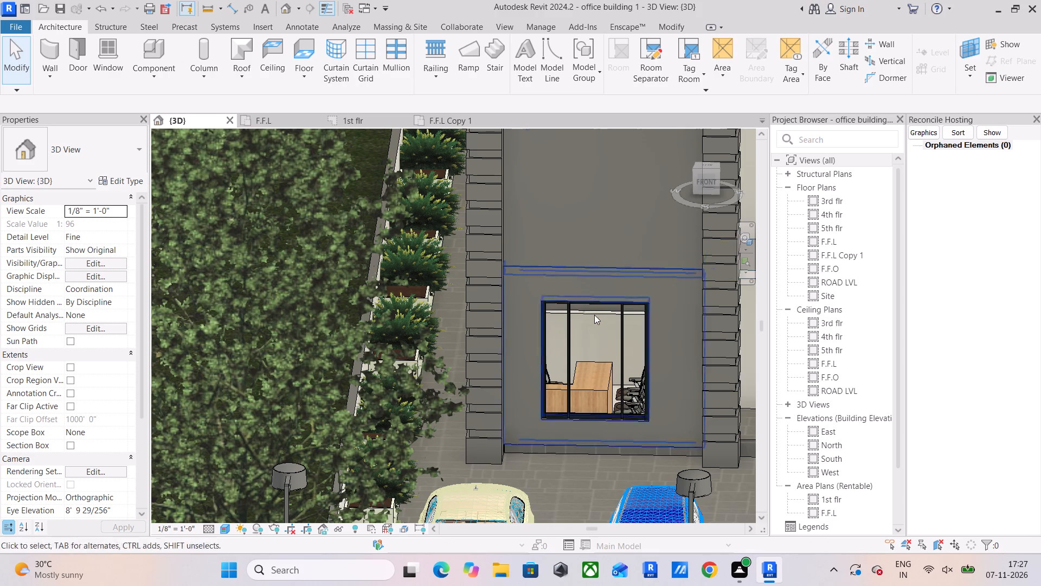
# Copy the framed ground-floor curtain-wall window and paste it aligned to levels 1st flr through 5th flr.
pyautogui.scroll(5, 589, 319)
pyautogui.click(539, 285)
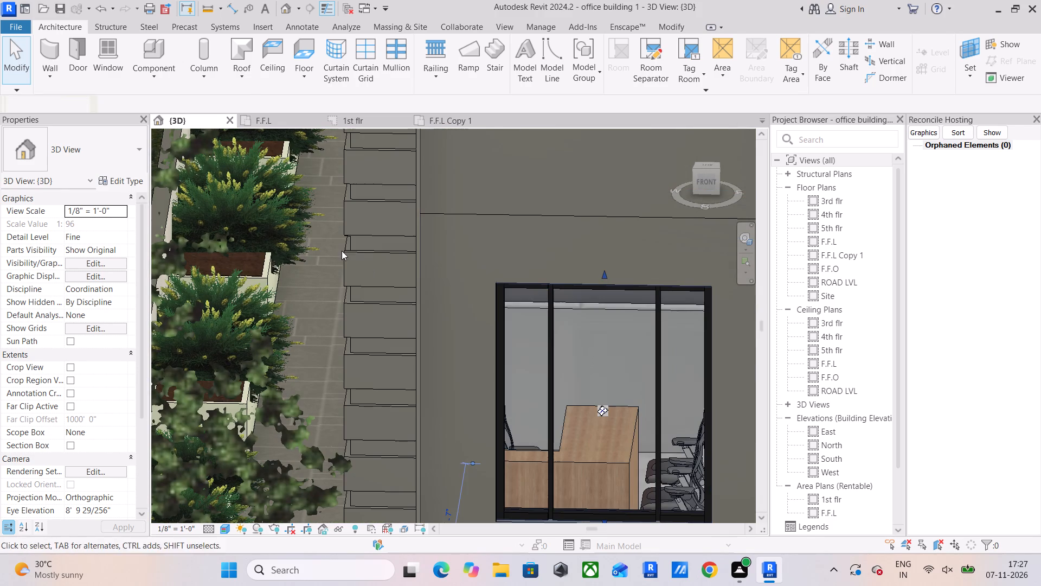
pyautogui.click(106, 63)
pyautogui.click(92, 73)
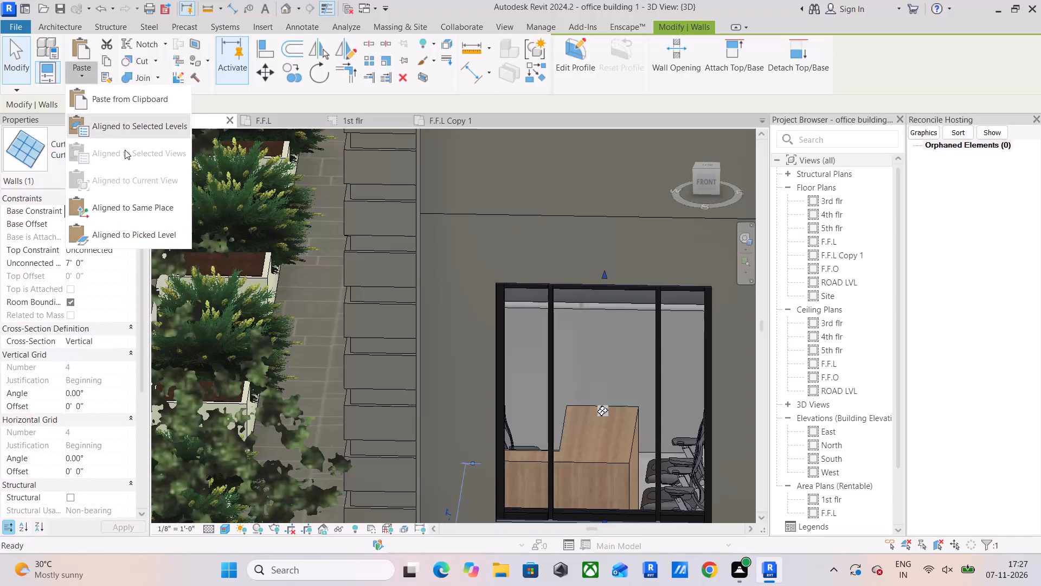
pyautogui.click(131, 136)
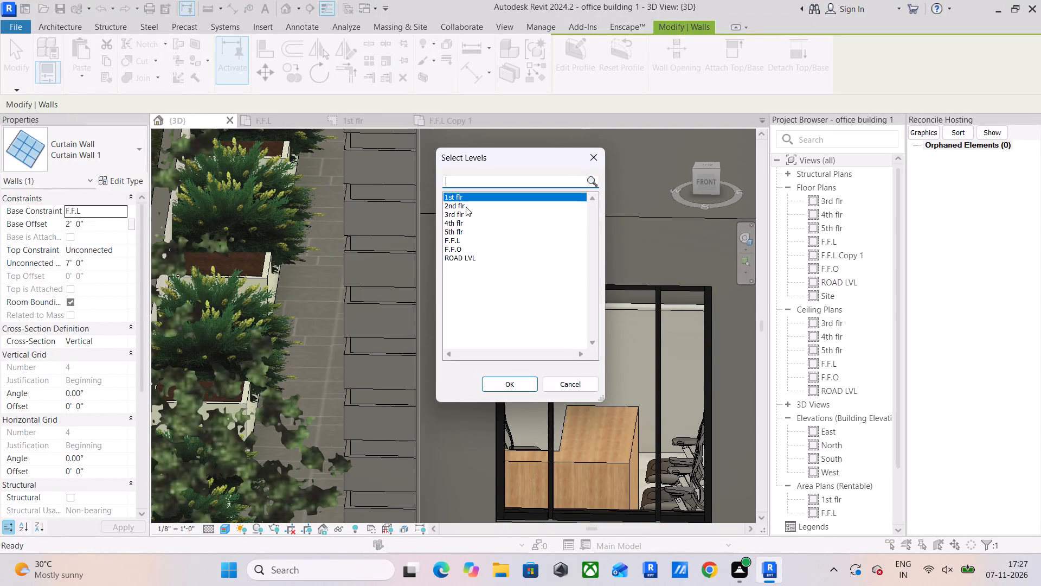
pyautogui.moveTo(471, 230); pyautogui.dragTo(465, 197)
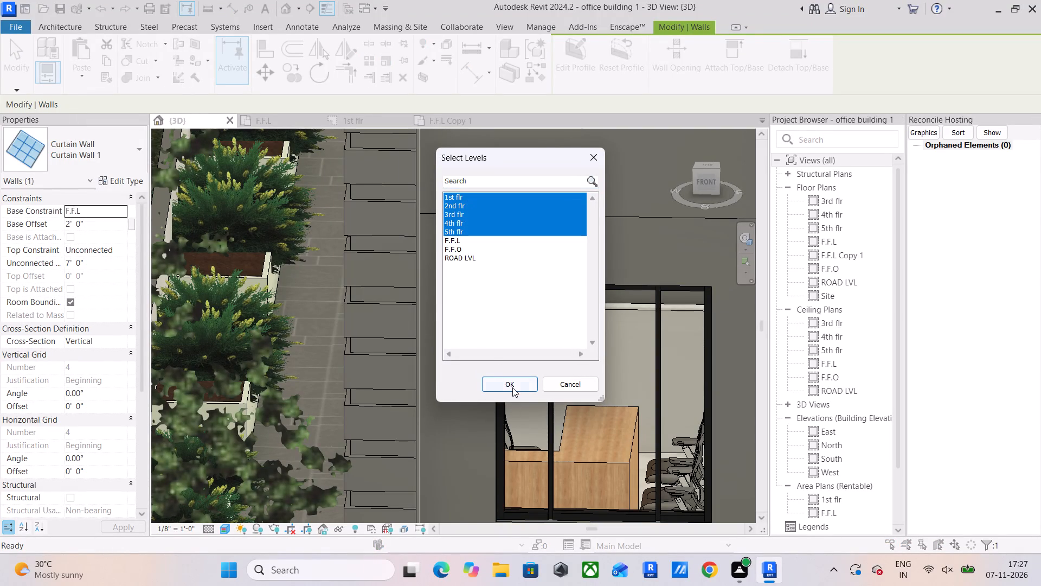
pyautogui.click(512, 387)
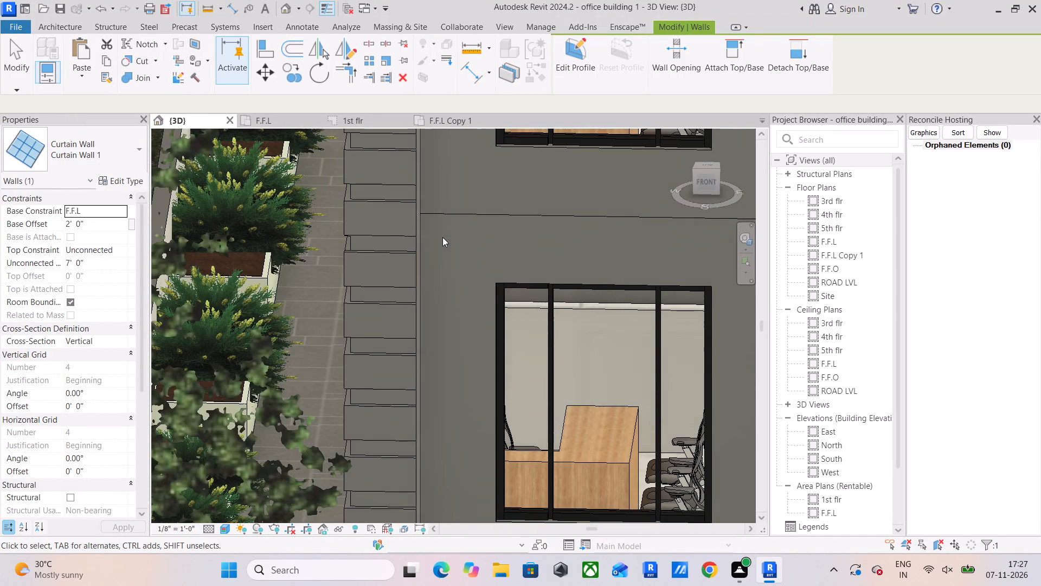
# Examine the pasted windows up the full height of the dark front bay and the building's overall front and side facades.
pyautogui.scroll(-6, 442, 237)
pyautogui.moveTo(457, 244); pyautogui.dragTo(420, 405, button='middle')
pyautogui.moveTo(453, 361); pyautogui.dragTo(453, 442, button='middle')
pyautogui.scroll(-4, 470, 363)
pyautogui.moveTo(480, 351); pyautogui.dragTo(453, 426, button='middle')
pyautogui.moveTo(479, 368); pyautogui.dragTo(474, 405, button='middle')
pyautogui.moveTo(472, 340); pyautogui.dragTo(473, 423, button='middle')
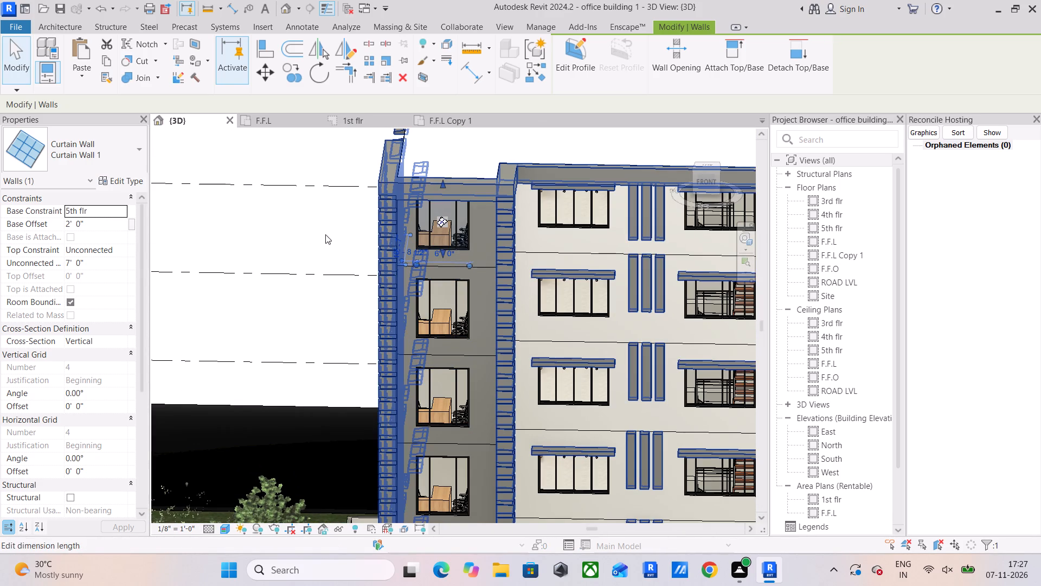
pyautogui.click(316, 221)
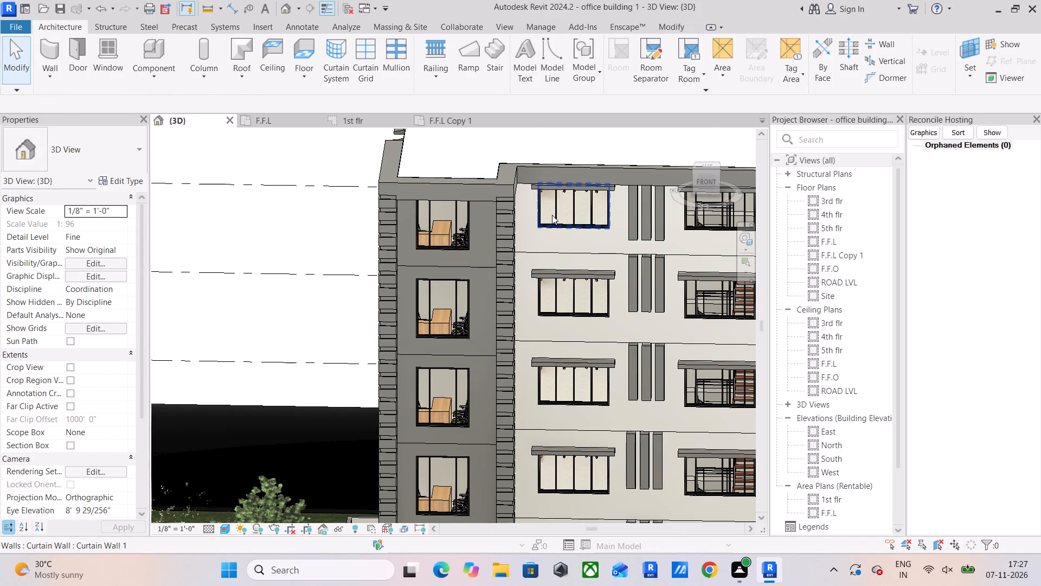
pyautogui.scroll(-3, 547, 228)
pyautogui.moveTo(536, 252); pyautogui.dragTo(425, 131, button='middle')
pyautogui.moveTo(702, 181); pyautogui.dragTo(700, 180)
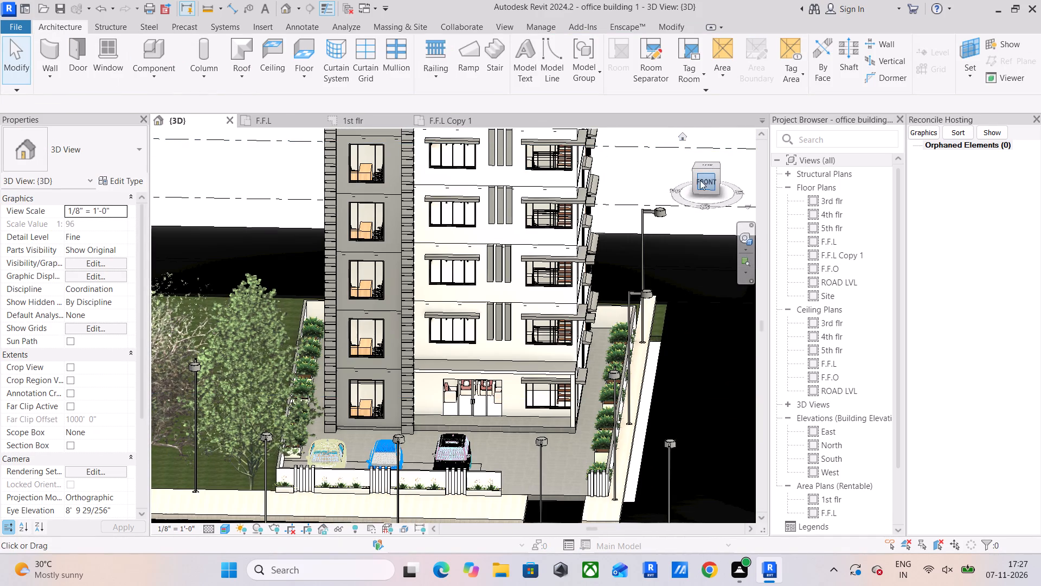
pyautogui.moveTo(700, 180); pyautogui.dragTo(642, 183)
pyautogui.moveTo(526, 213); pyautogui.dragTo(570, 334, button='middle')
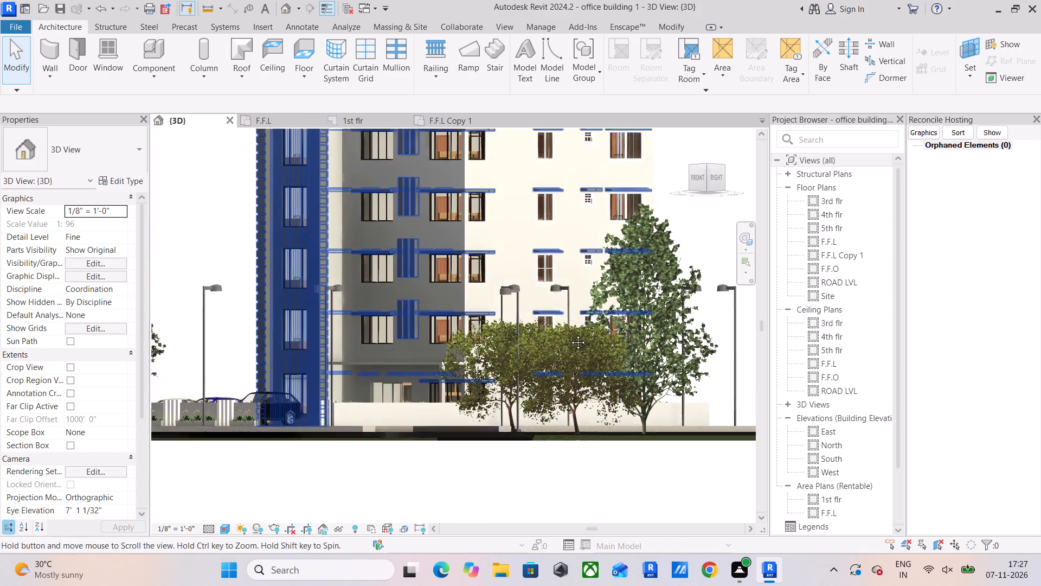
pyautogui.moveTo(570, 334); pyautogui.dragTo(584, 366, button='middle')
pyautogui.scroll(-2, 558, 320)
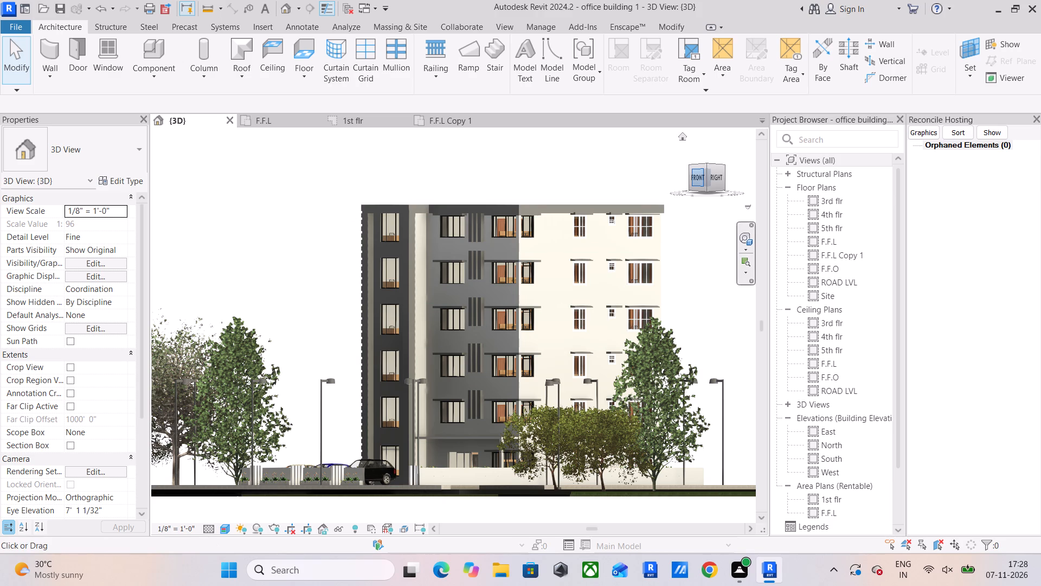
# Edit the dark facade trim model in place and delete the horizontal extrusion above the bay's 5th-floor window.
pyautogui.moveTo(695, 179); pyautogui.dragTo(704, 197)
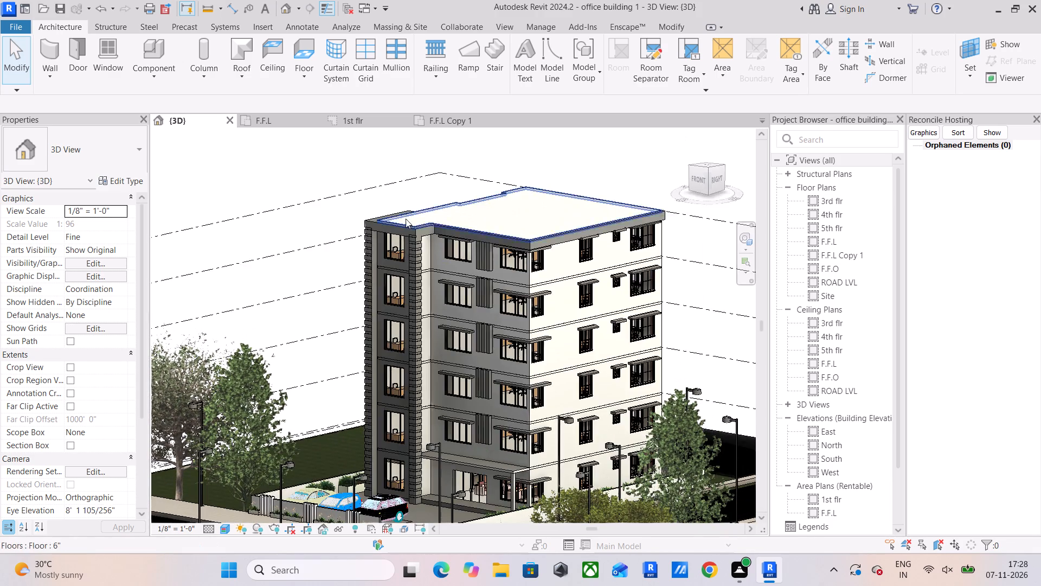
pyautogui.scroll(9, 394, 213)
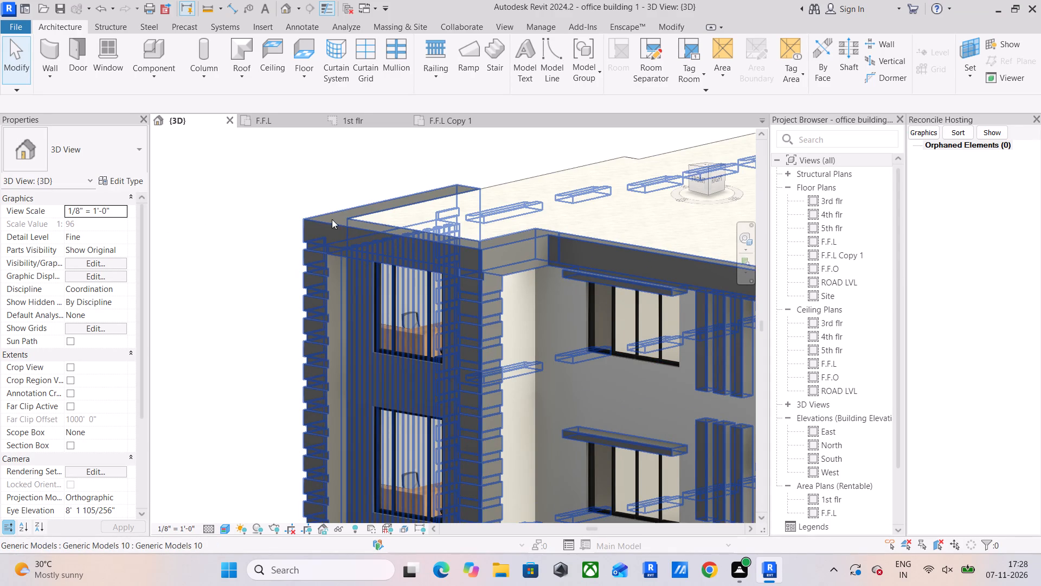
pyautogui.click(311, 216)
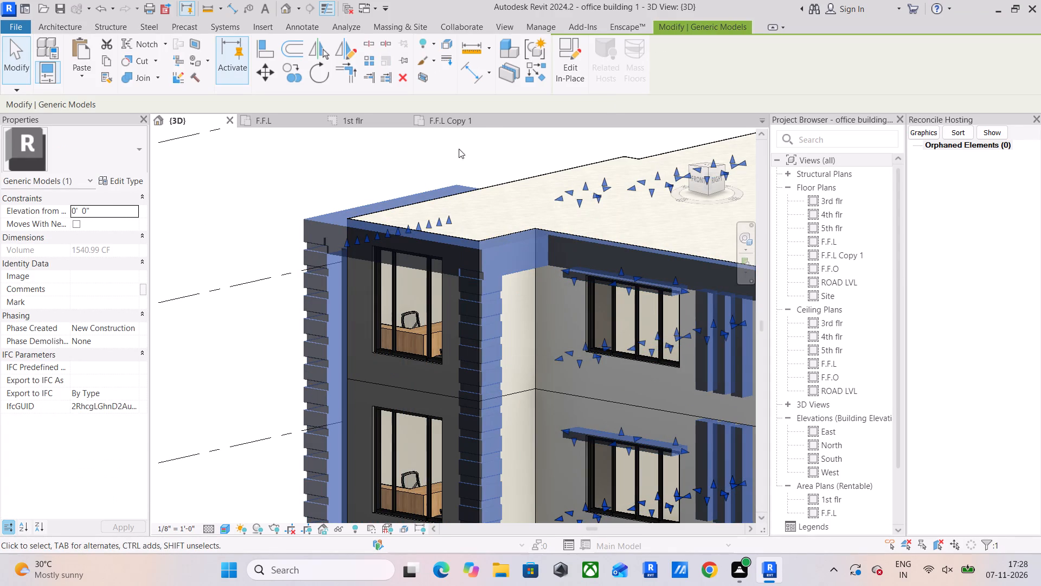
pyautogui.click(567, 77)
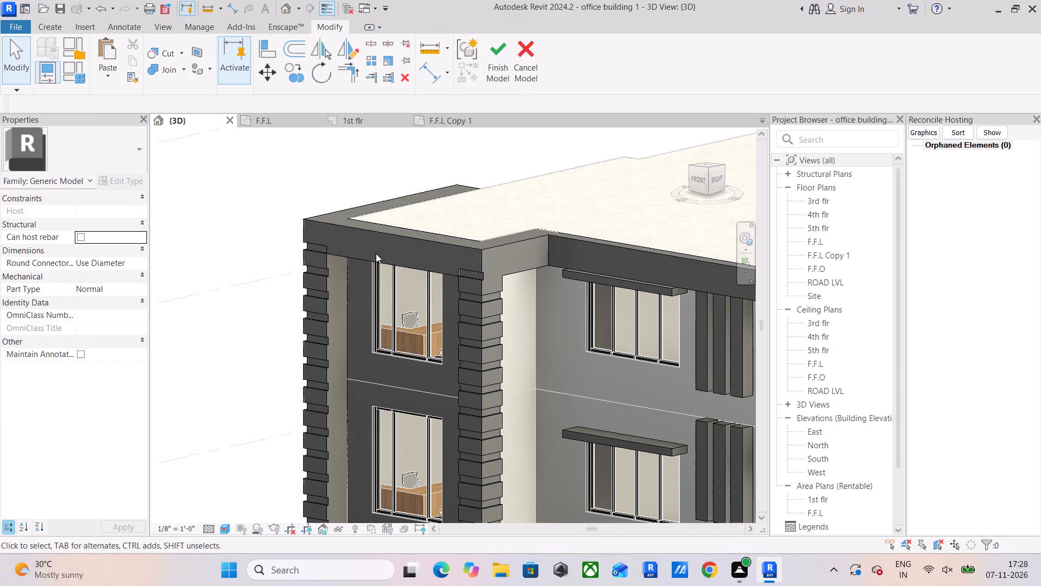
pyautogui.click(376, 253)
pyautogui.click(391, 238)
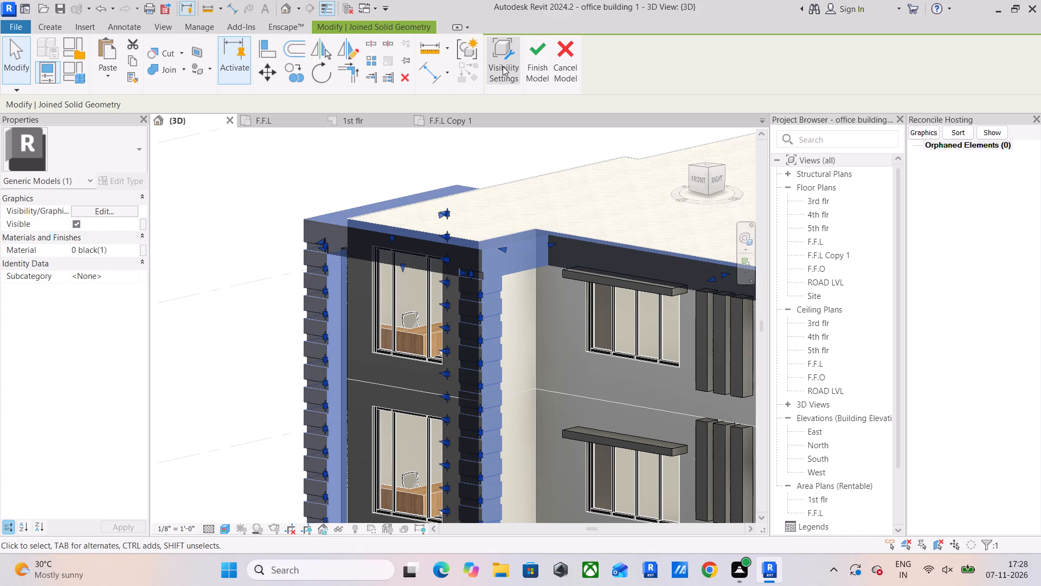
pyautogui.click(285, 176)
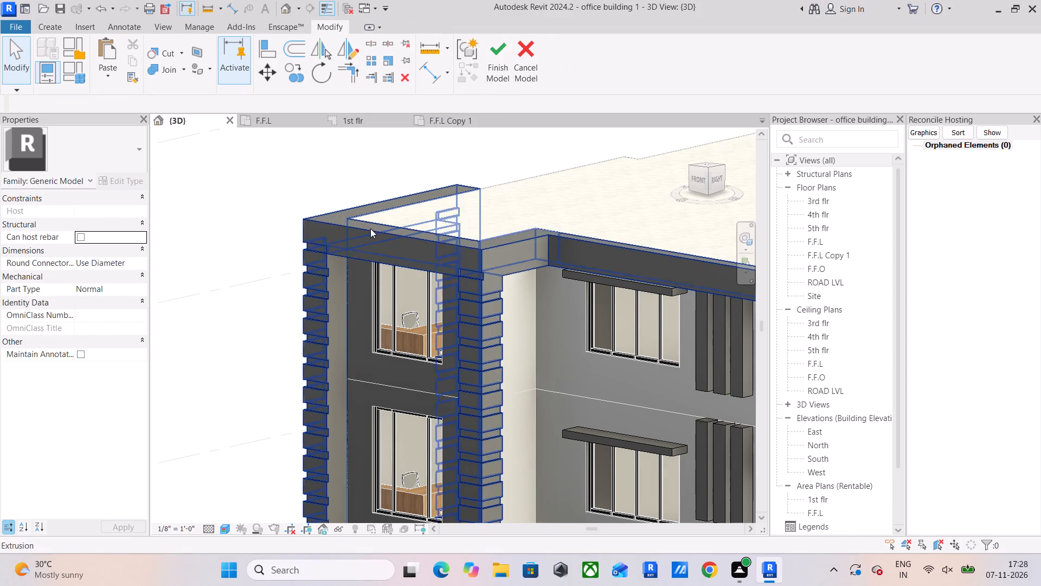
pyautogui.click(379, 266)
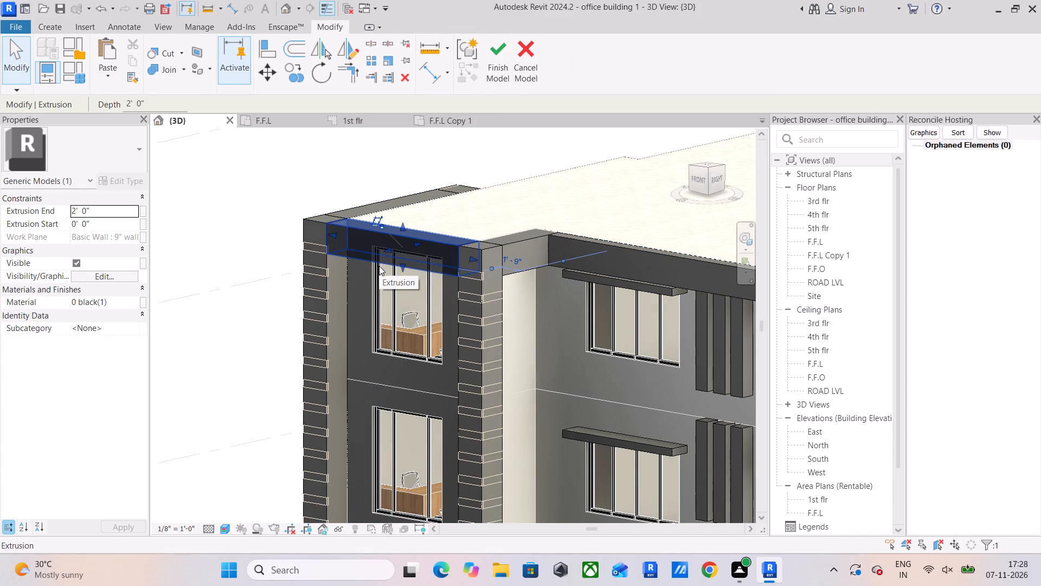
pyautogui.press('Delete')
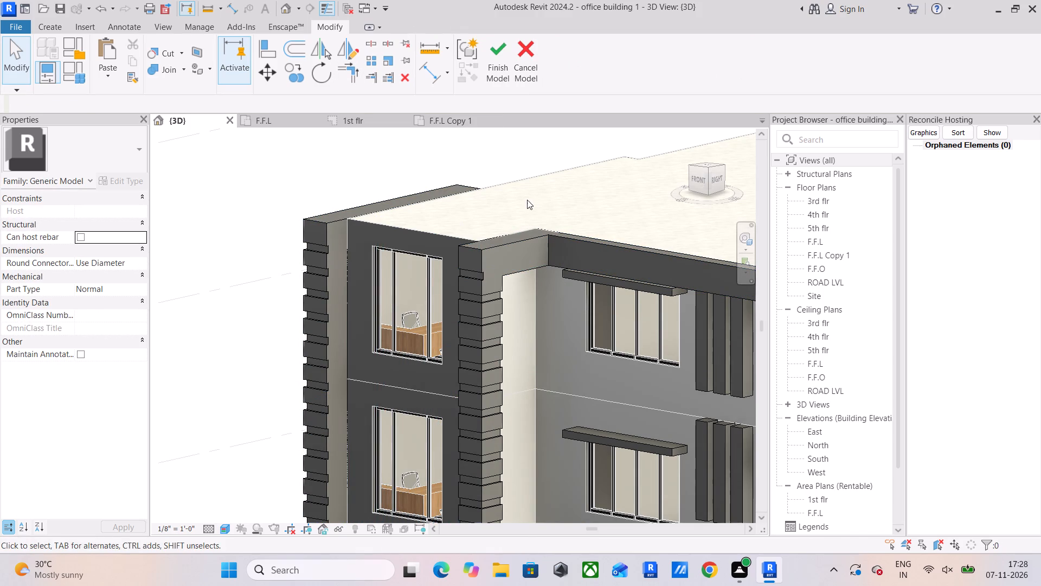
# Finish the in-place edit of the dark facade trim model.
pyautogui.click(501, 61)
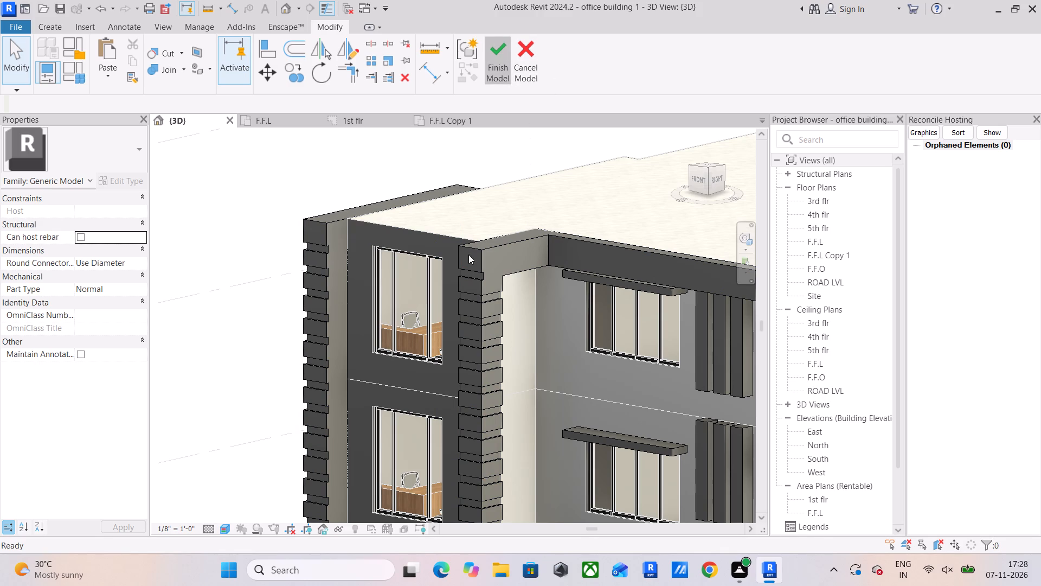
# Examine the reworked trim at the top of the dark front bay and the whole building within its site.
pyautogui.scroll(-1, 440, 240)
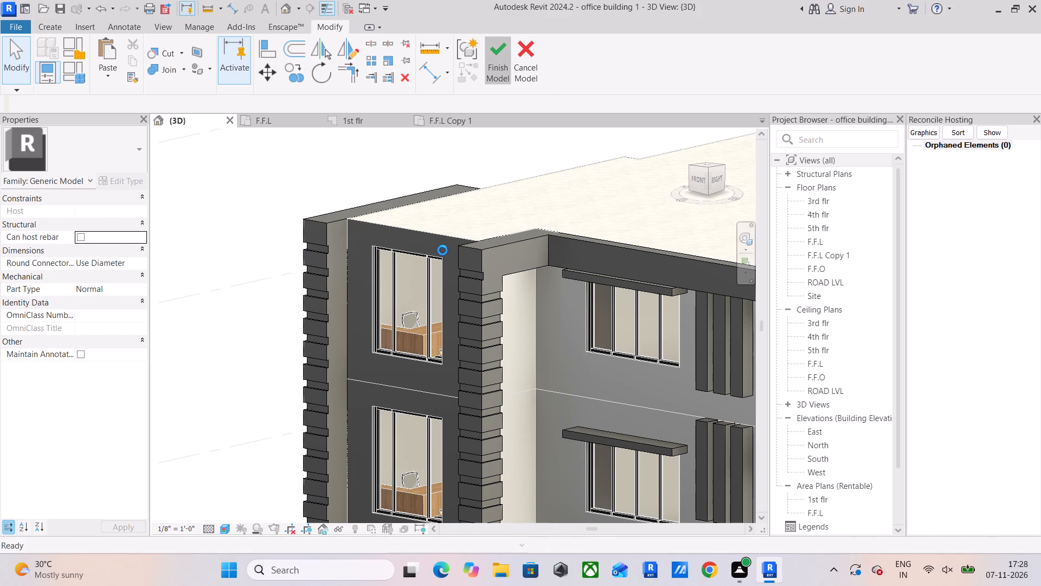
pyautogui.scroll(-4, 455, 263)
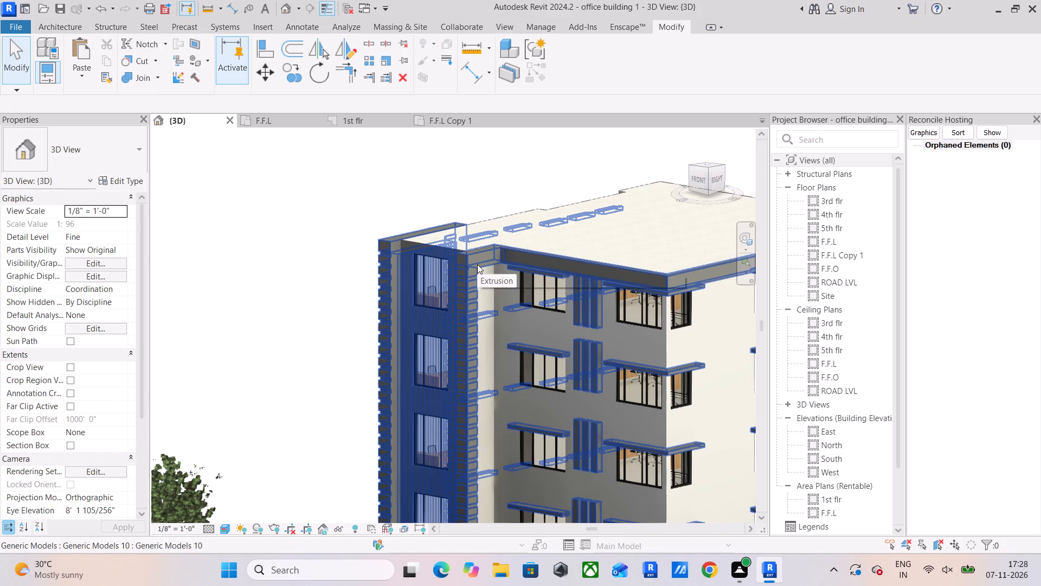
pyautogui.scroll(-3, 477, 264)
pyautogui.moveTo(482, 267); pyautogui.dragTo(458, 156, button='middle')
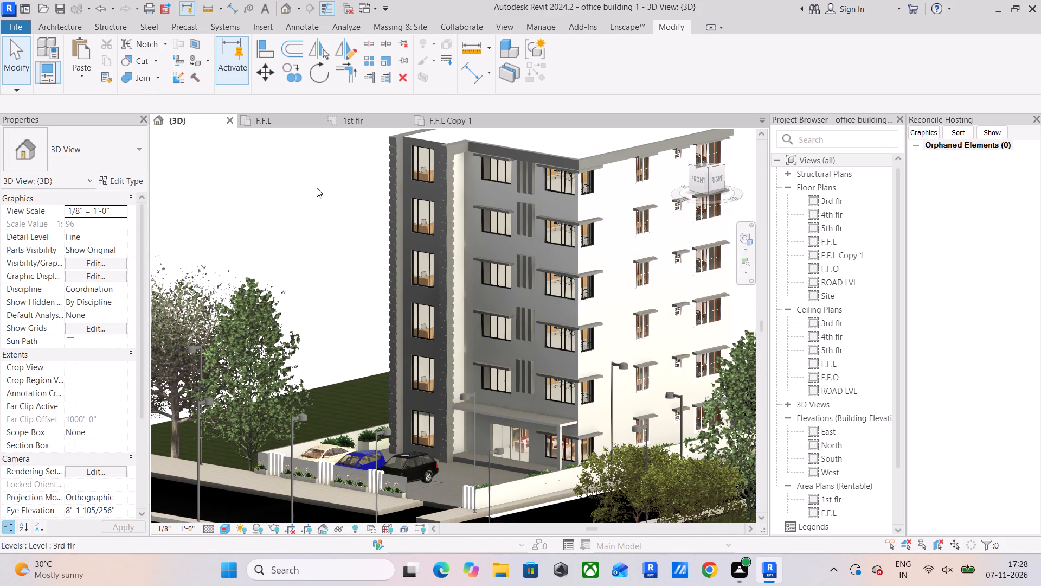
pyautogui.click(309, 176)
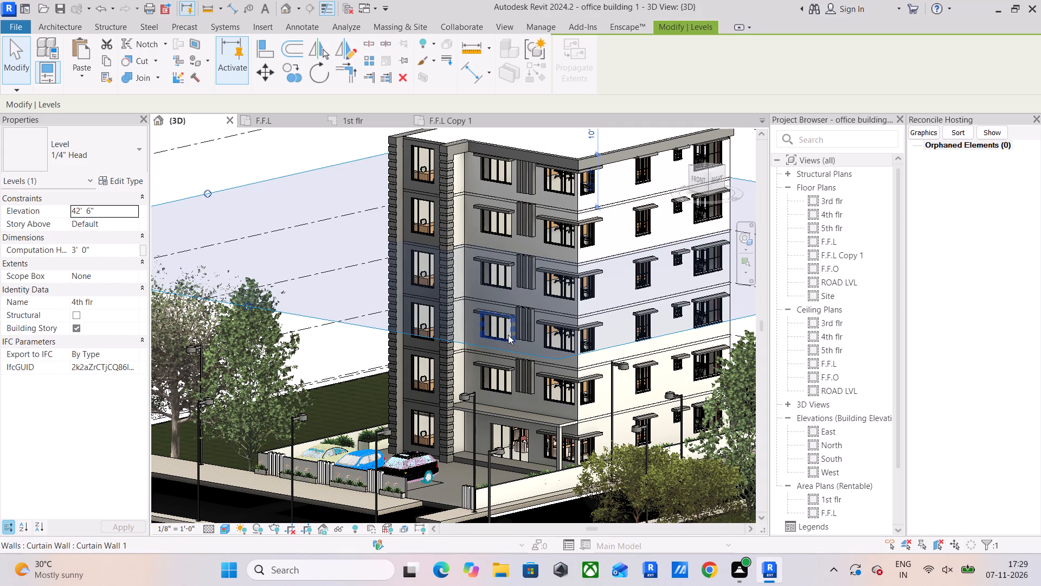
pyautogui.moveTo(319, 214); pyautogui.dragTo(327, 282, button='middle')
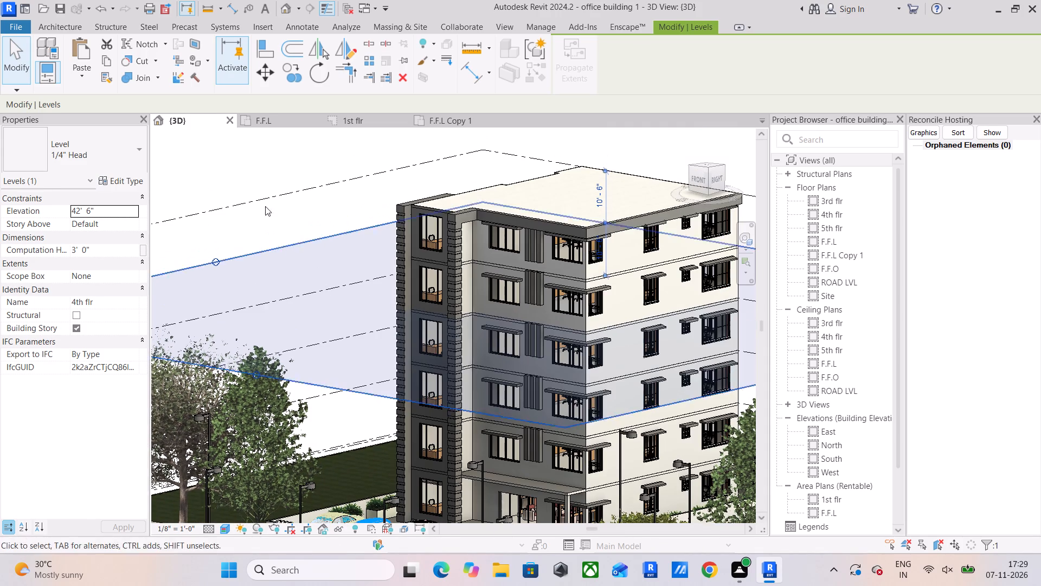
pyautogui.click(251, 219)
pyautogui.scroll(-4, 331, 249)
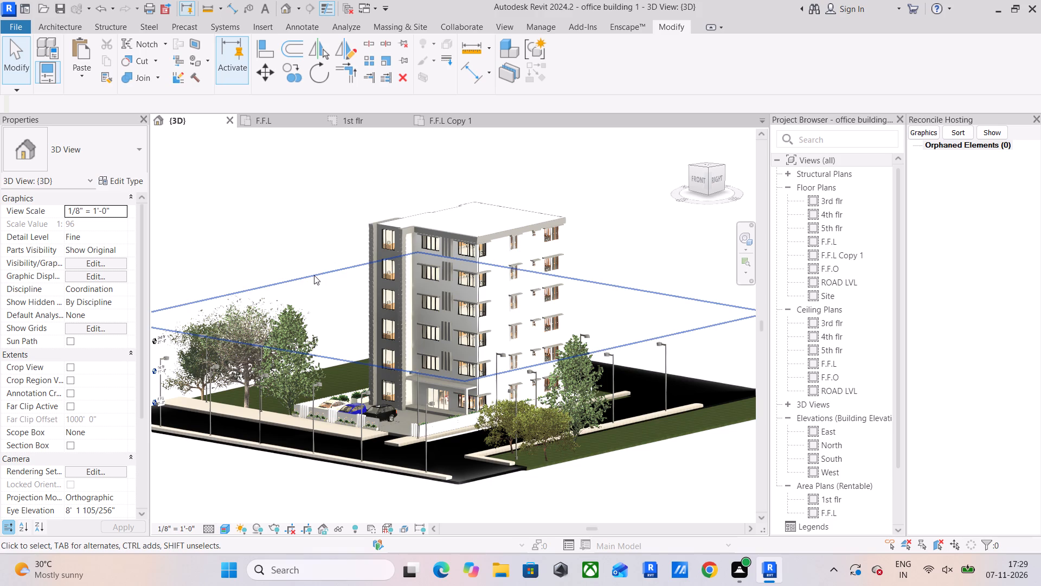
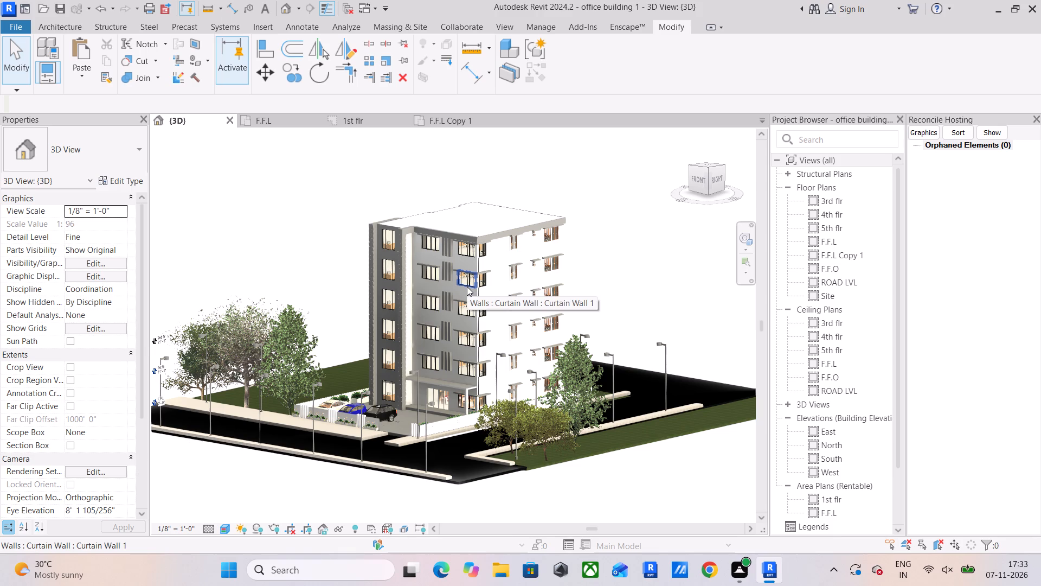
# Examine the top-floor windows and trim around the dark front bay and the front and side facades of the whole building.
pyautogui.scroll(-2, 480, 290)
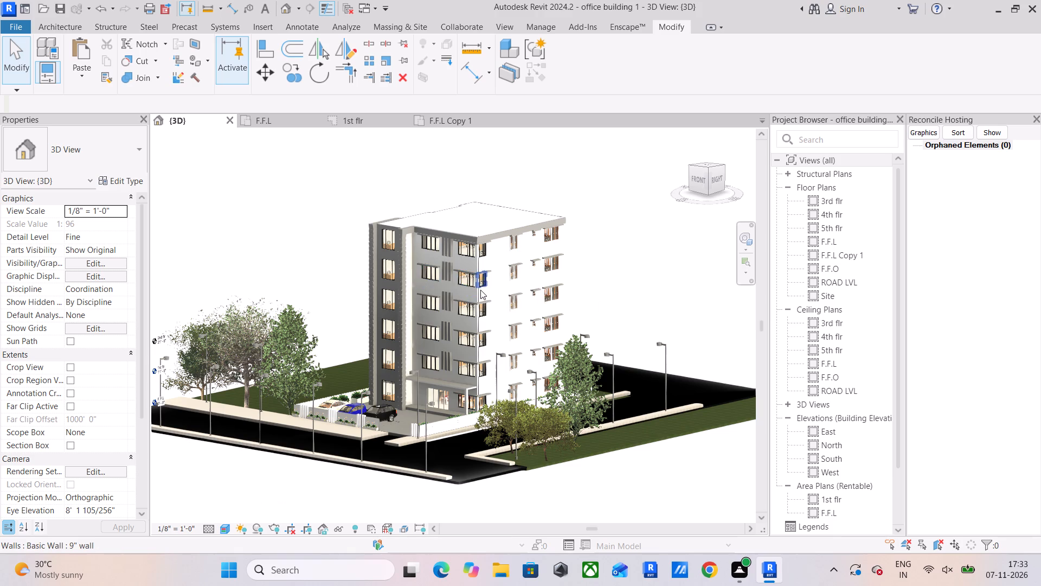
pyautogui.moveTo(485, 297); pyautogui.dragTo(511, 345, button='middle')
pyautogui.scroll(14, 473, 330)
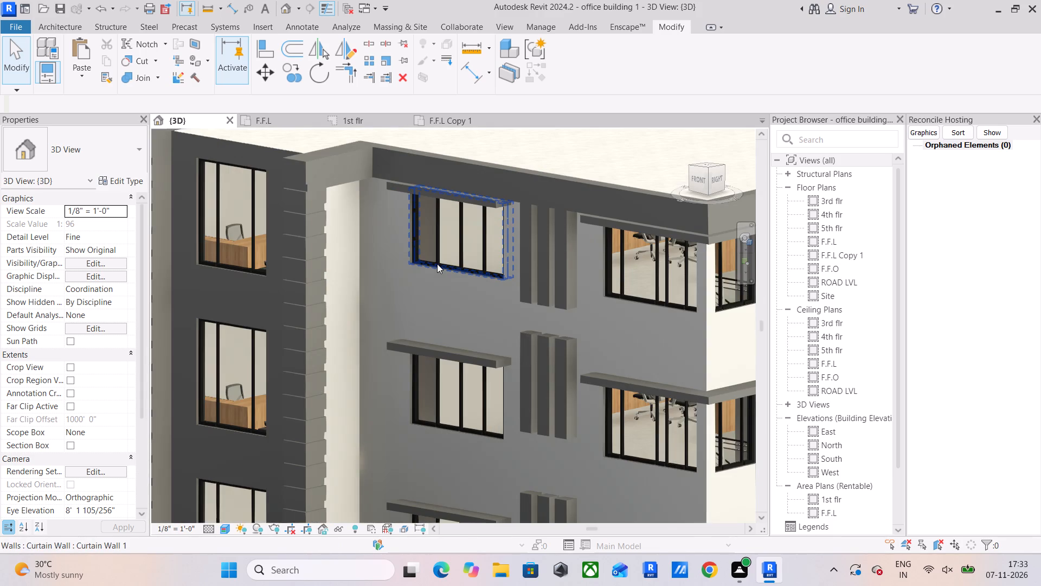
pyautogui.scroll(2, 468, 246)
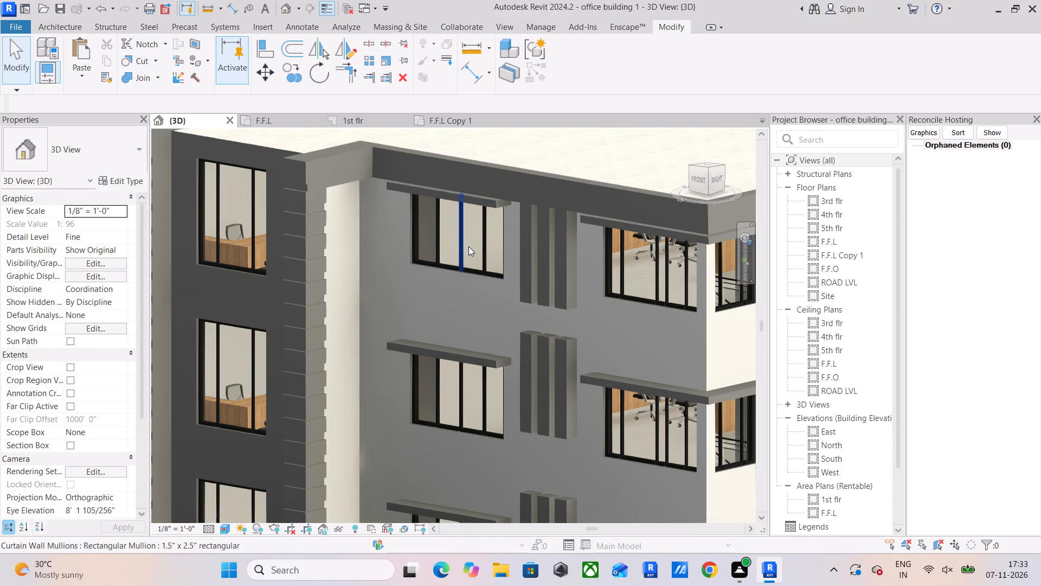
pyautogui.scroll(3, 468, 246)
pyautogui.scroll(-5, 416, 253)
pyautogui.moveTo(240, 255); pyautogui.dragTo(343, 311, button='middle')
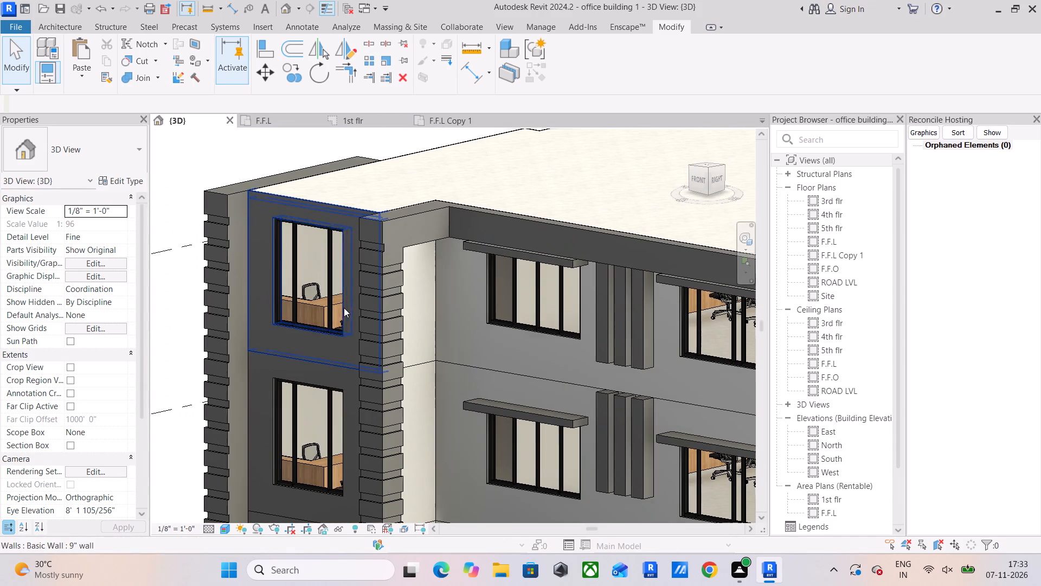
pyautogui.scroll(-5, 401, 268)
pyautogui.moveTo(419, 272); pyautogui.dragTo(426, 180, button='middle')
pyautogui.scroll(-4, 447, 239)
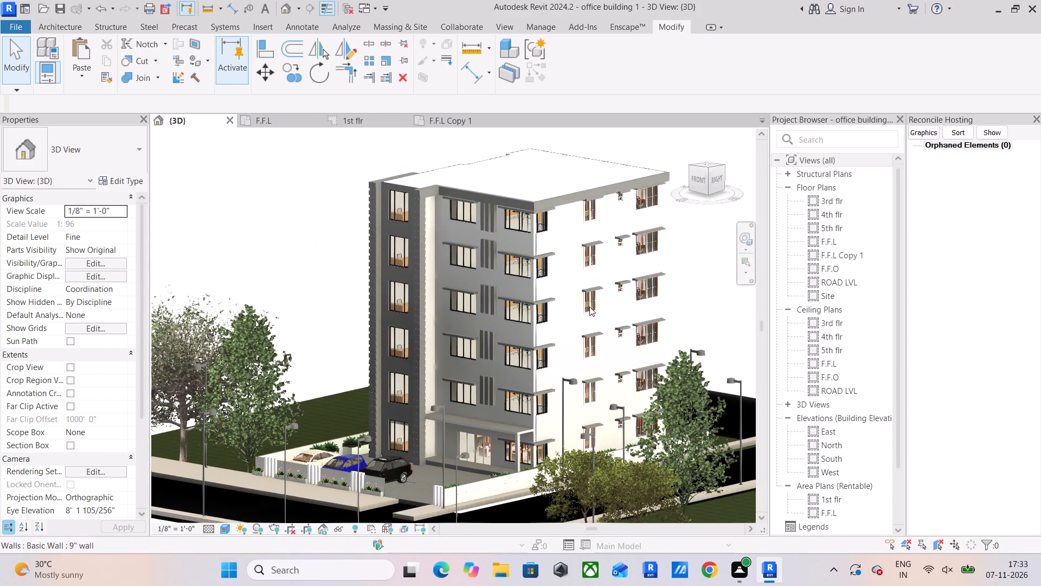
pyautogui.click(10, 47)
pyautogui.moveTo(10, 47); pyautogui.dragTo(21, 55)
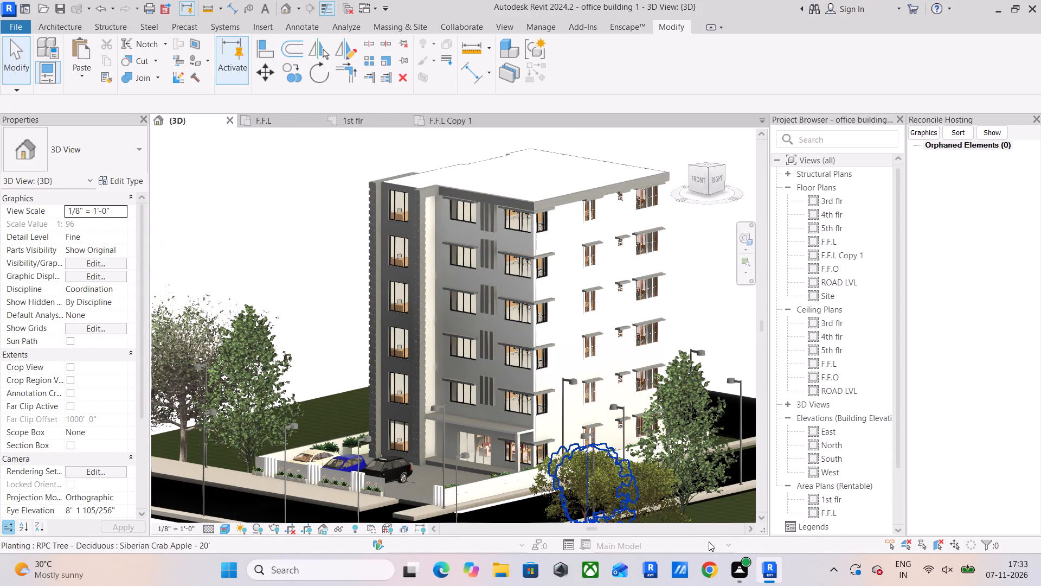
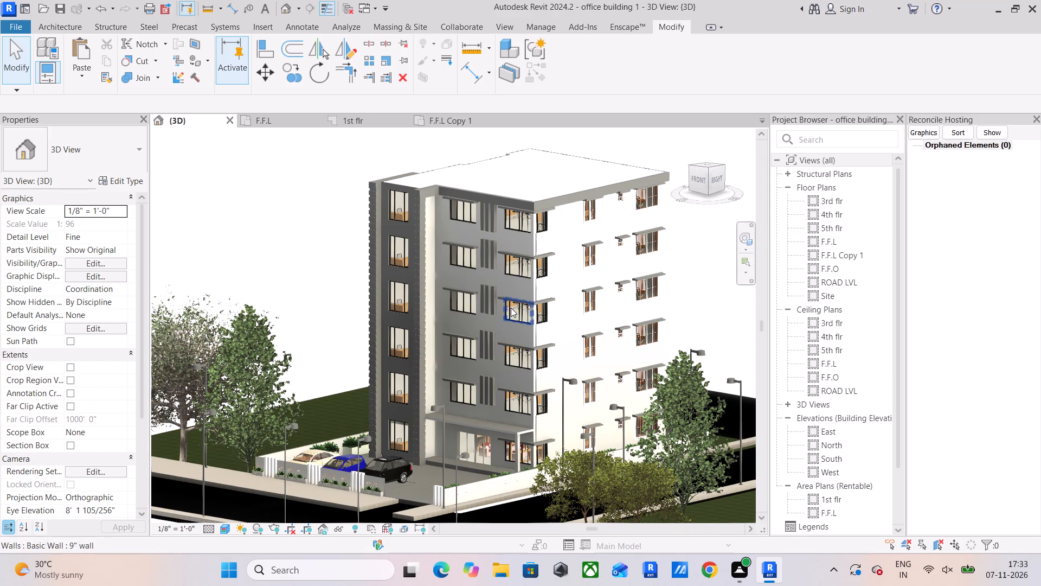
# Examine the office, toilet and stair layout in the 1st flr area plan.
pyautogui.click(367, 120)
pyautogui.scroll(-6, 452, 252)
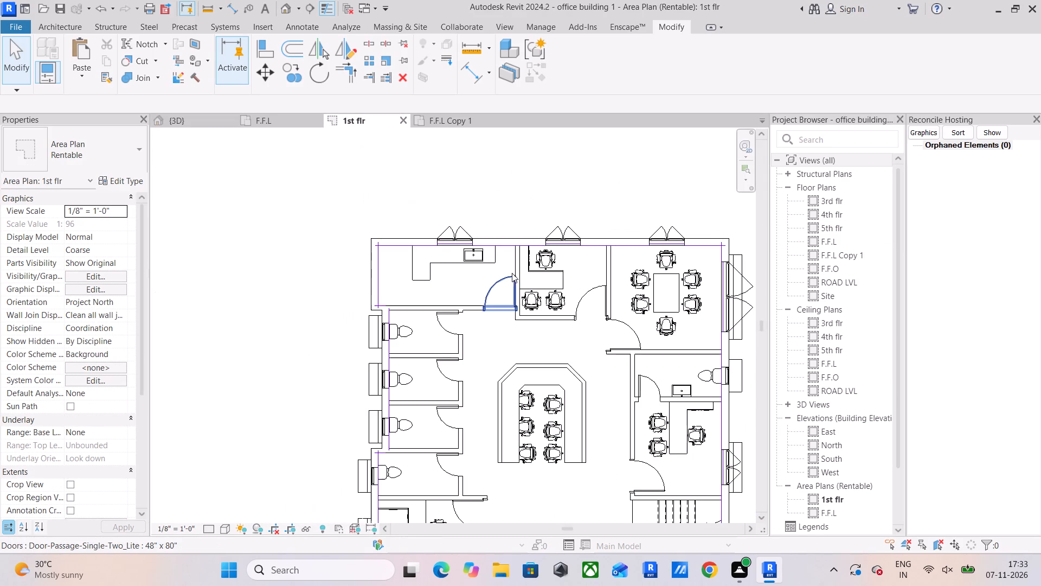
pyautogui.moveTo(518, 311); pyautogui.dragTo(474, 188, button='middle')
pyautogui.moveTo(472, 298); pyautogui.dragTo(476, 279, button='middle')
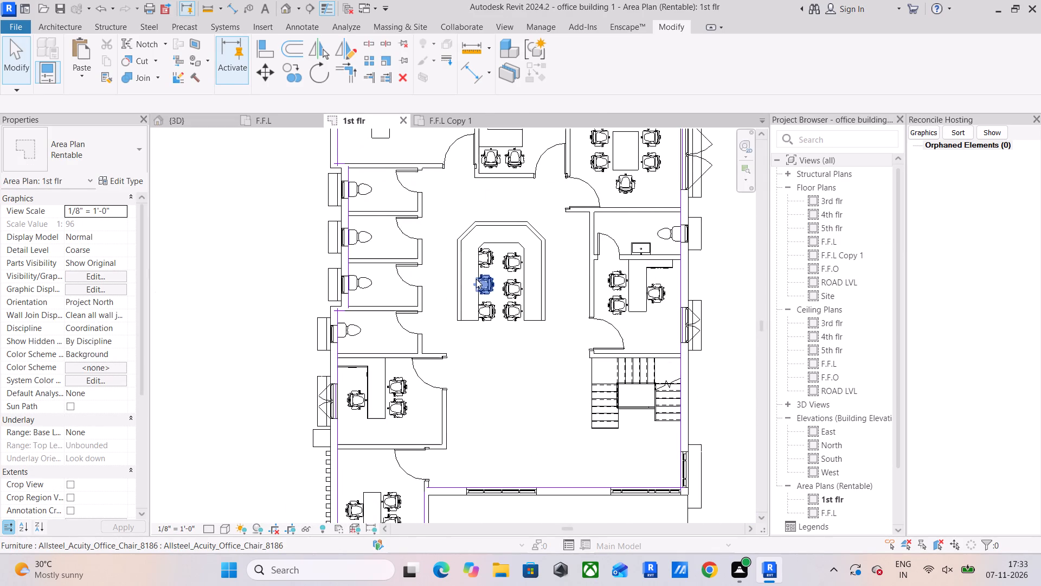
pyautogui.scroll(-1, 538, 319)
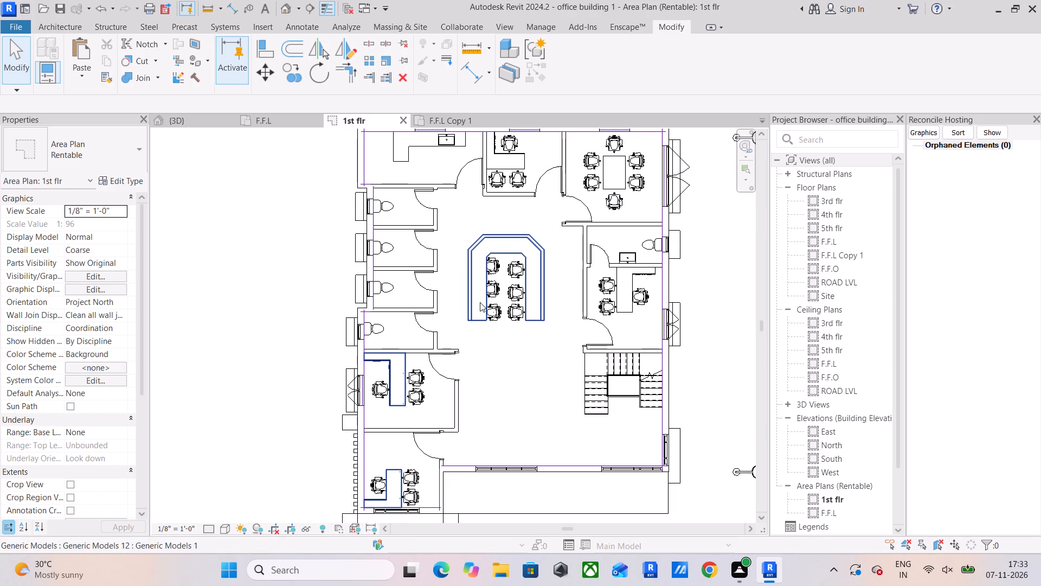
# Check the front office area in the F.F.L Copy 1 floor plan and close that view.
pyautogui.click(445, 115)
pyautogui.scroll(-5, 505, 214)
pyautogui.moveTo(514, 226); pyautogui.dragTo(485, 277, button='middle')
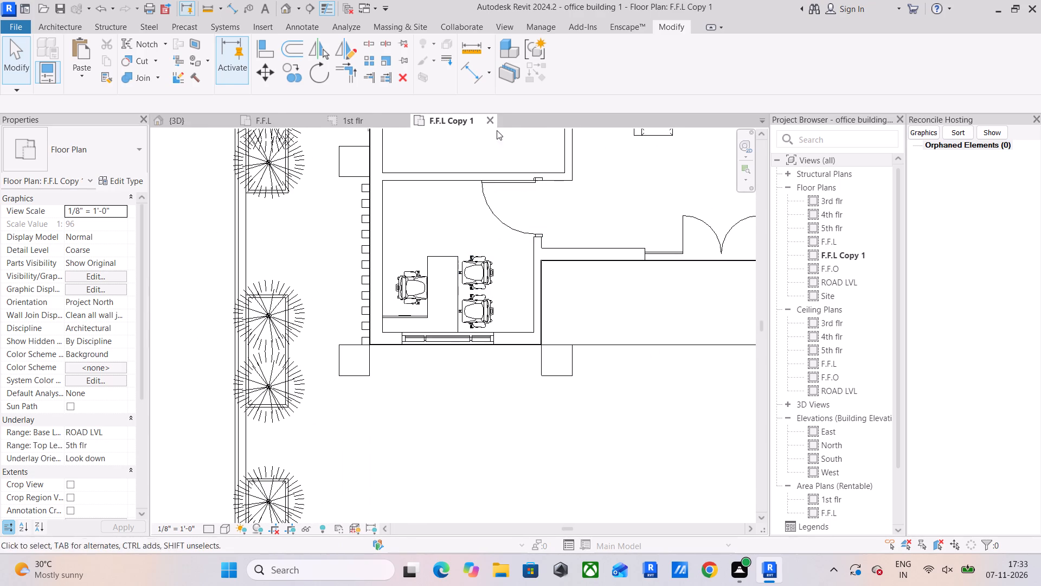
pyautogui.click(488, 117)
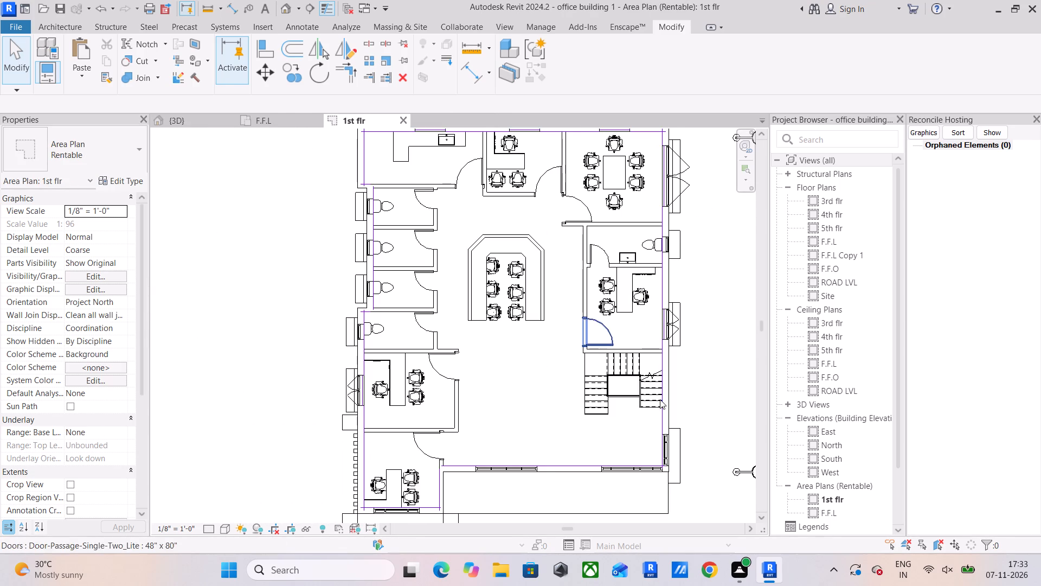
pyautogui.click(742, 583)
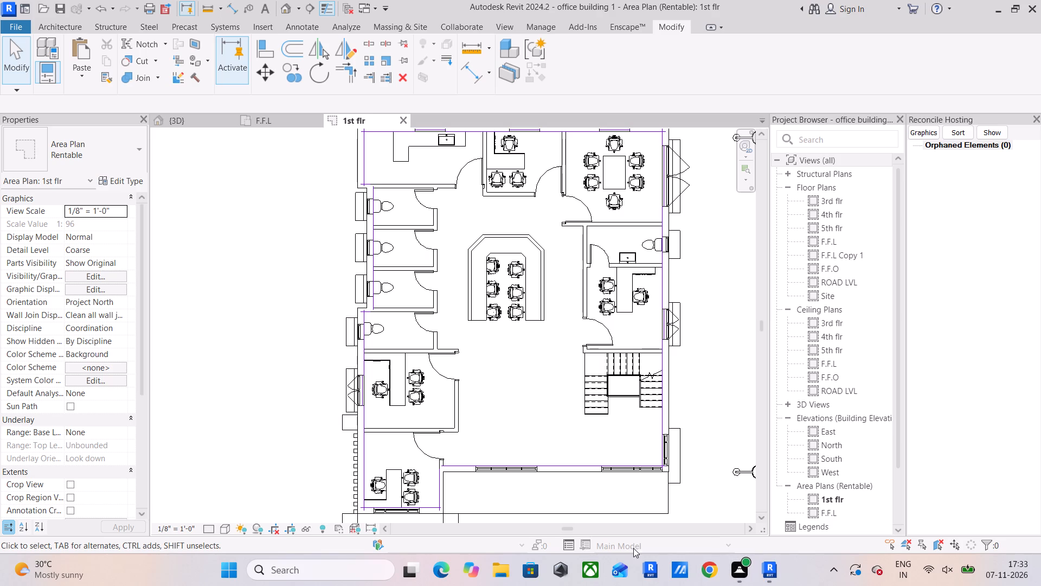
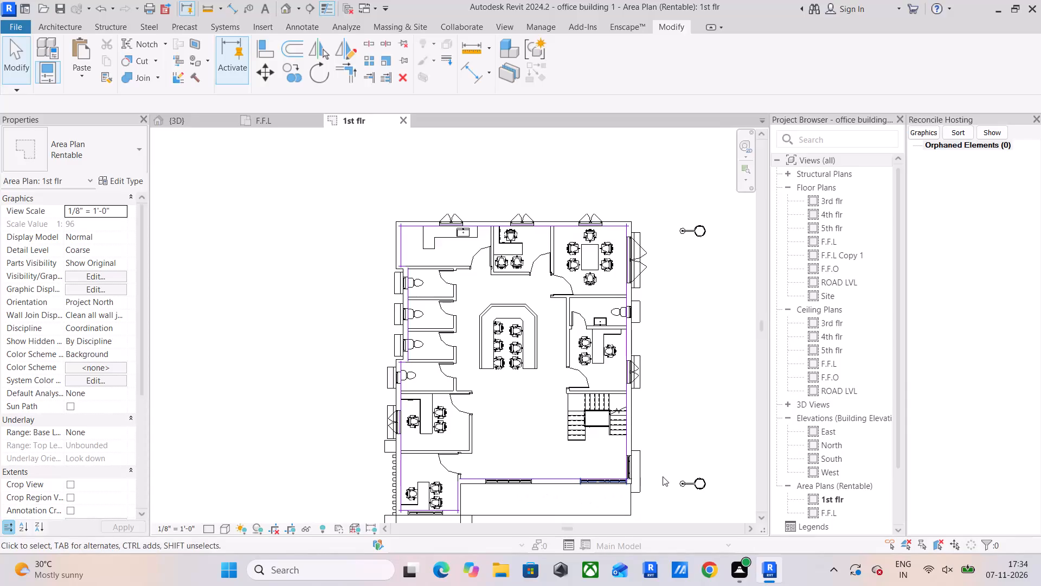
# Open the recent model my house structure from the home screen.
pyautogui.scroll(-2, 607, 350)
pyautogui.moveTo(606, 367); pyautogui.dragTo(558, 333, button='middle')
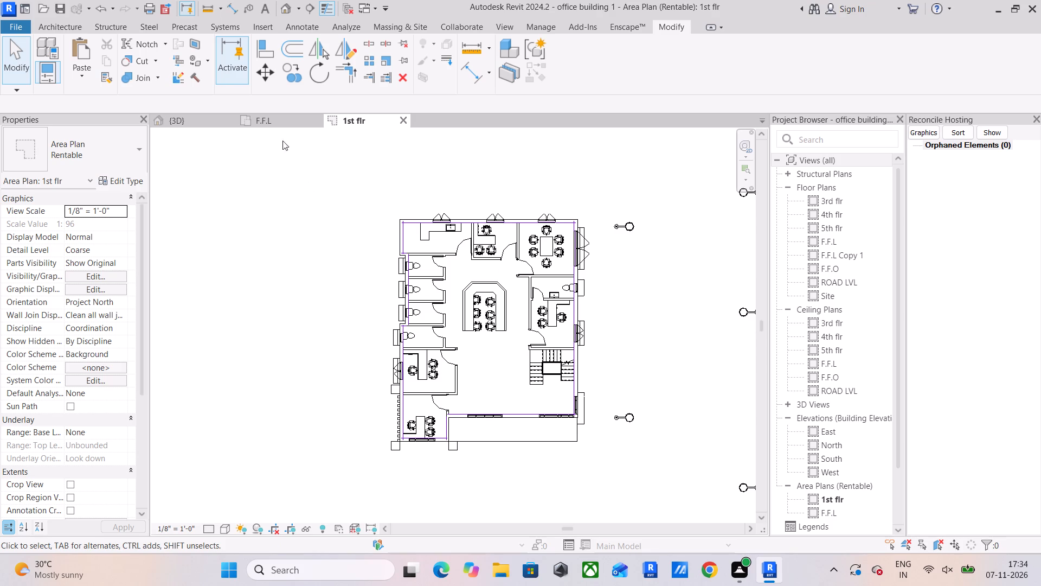
pyautogui.click(23, 8)
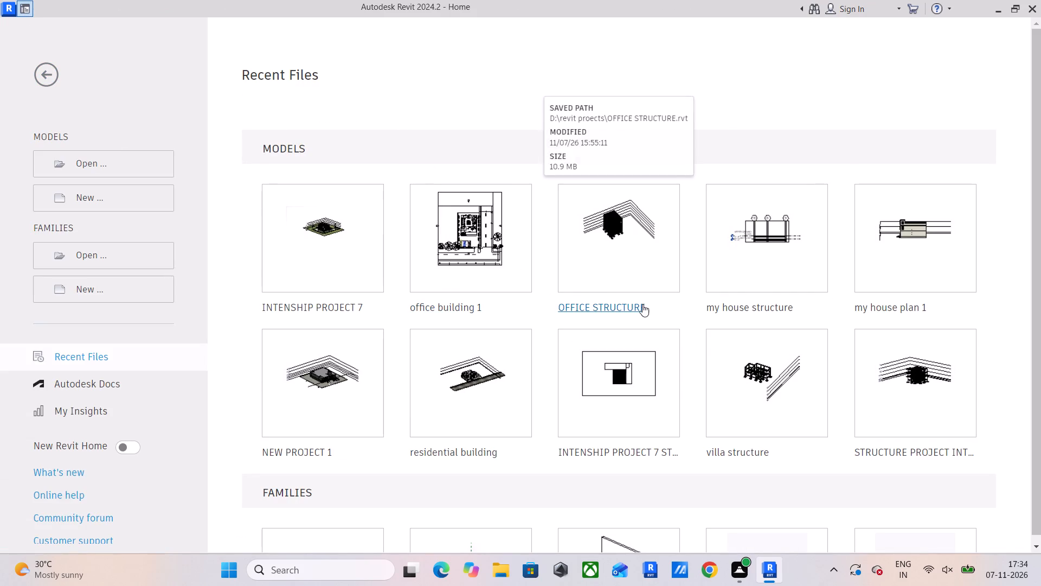
pyautogui.click(757, 304)
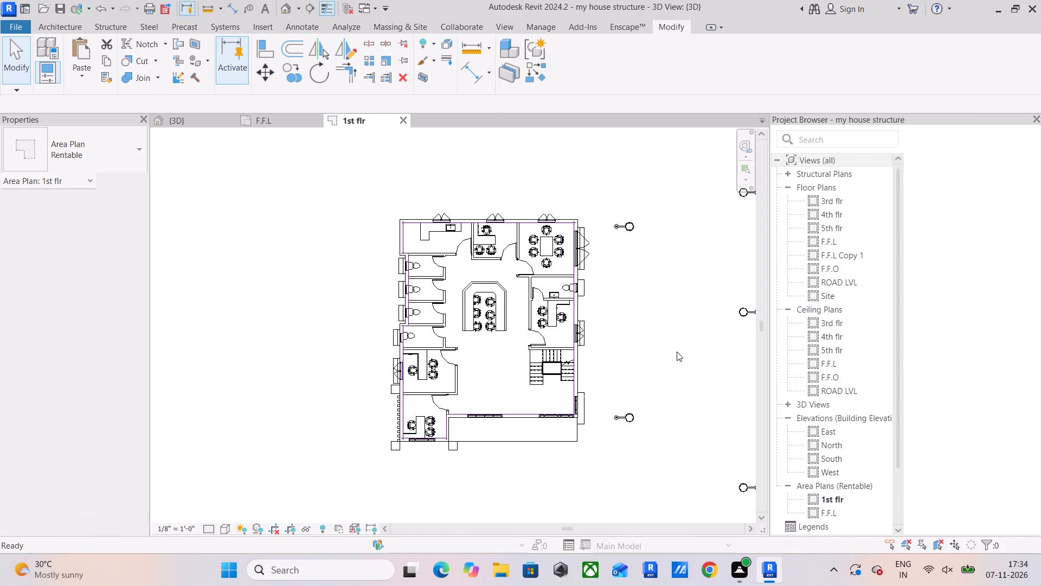
# Examine the reinforced beams and columns inside the section box of the house structure's 3D view.
pyautogui.scroll(7, 403, 381)
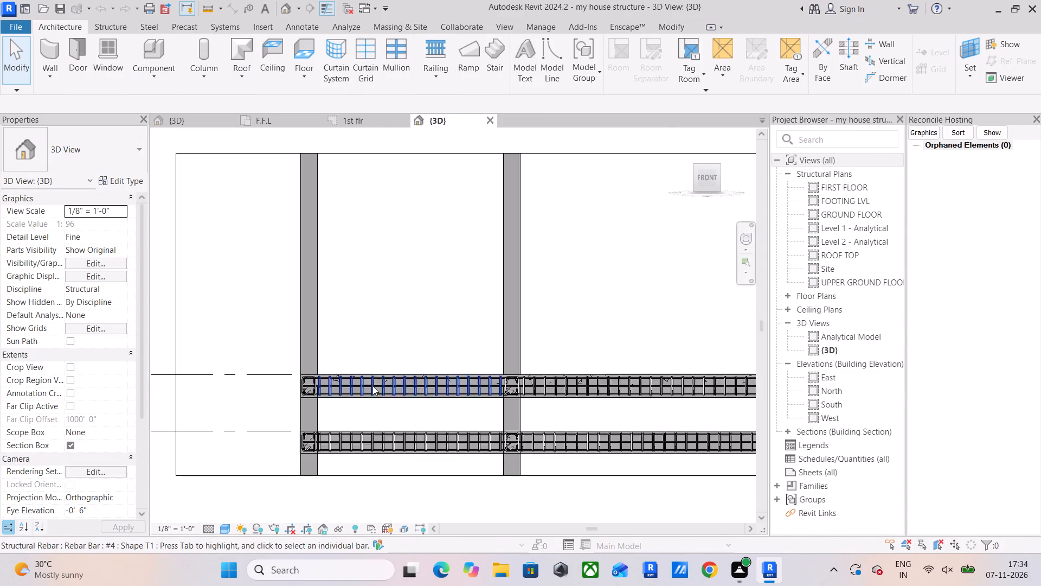
pyautogui.scroll(3, 372, 386)
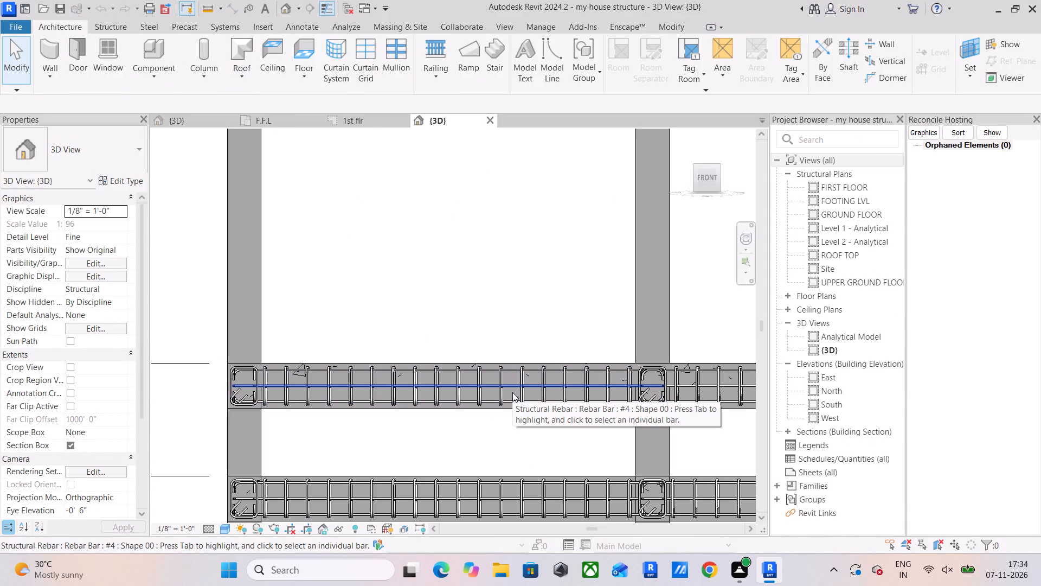
pyautogui.scroll(-3, 585, 398)
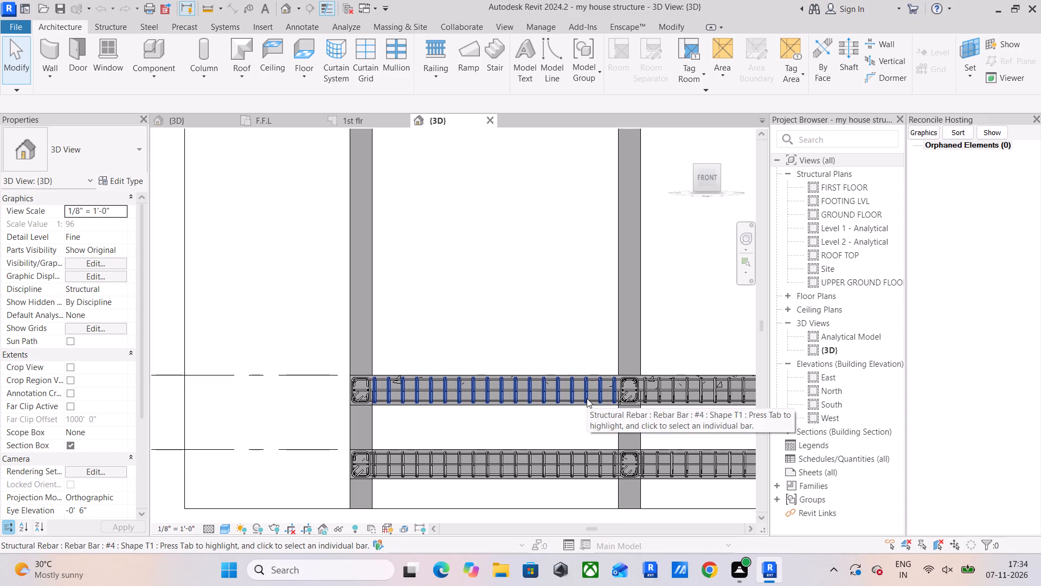
pyautogui.scroll(-5, 592, 416)
pyautogui.keyDown('shift'); pyautogui.moveTo(626, 411); pyautogui.dragTo(406, 494, button='middle'); pyautogui.keyUp('shift')
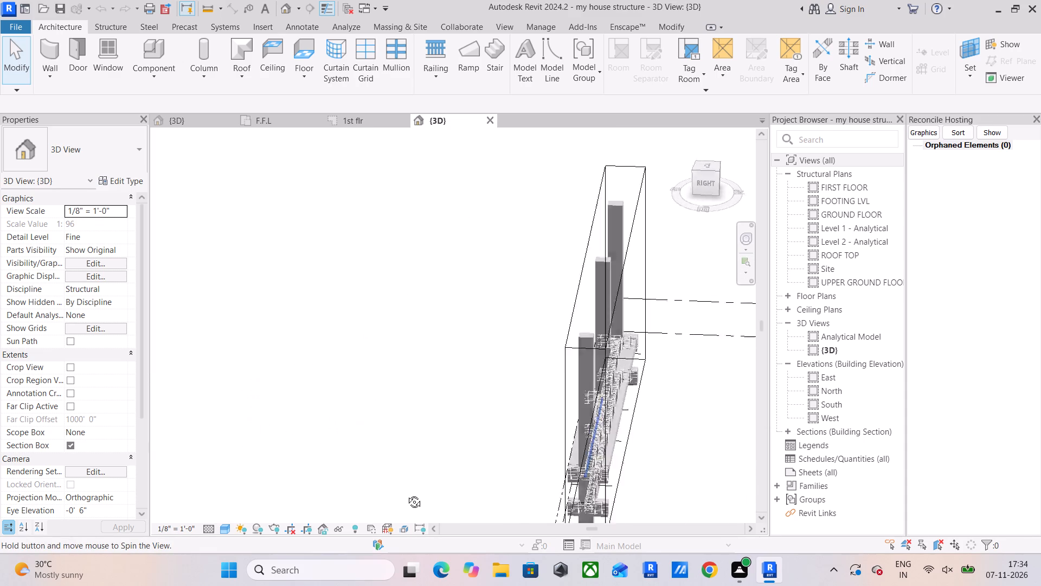
pyautogui.keyDown('shift'); pyautogui.moveTo(406, 494); pyautogui.dragTo(442, 489, button='middle'); pyautogui.keyUp('shift')
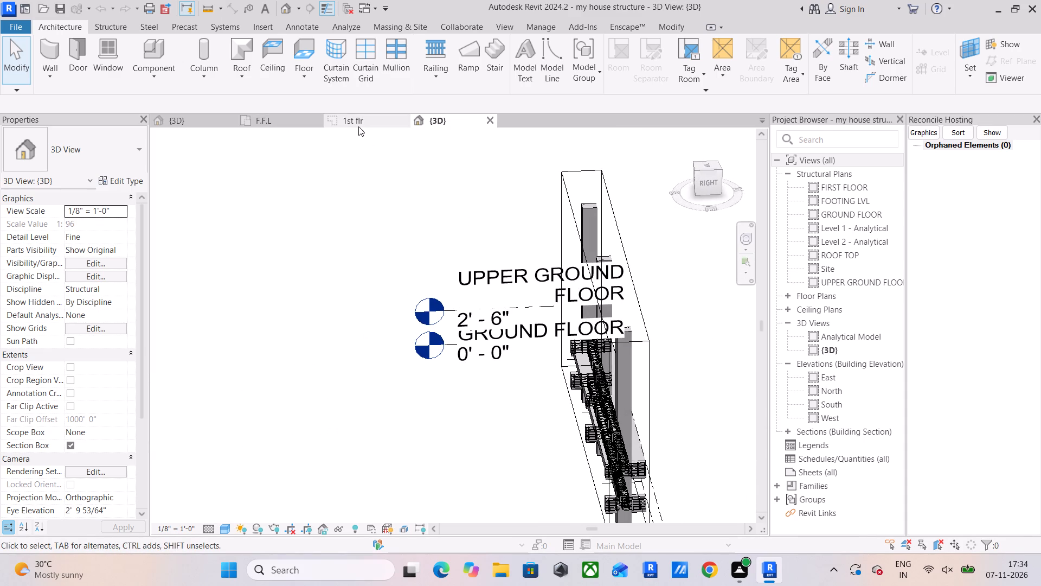
# Close the office building's remaining 1st flr, F.F.L and 3D views.
pyautogui.click(402, 120)
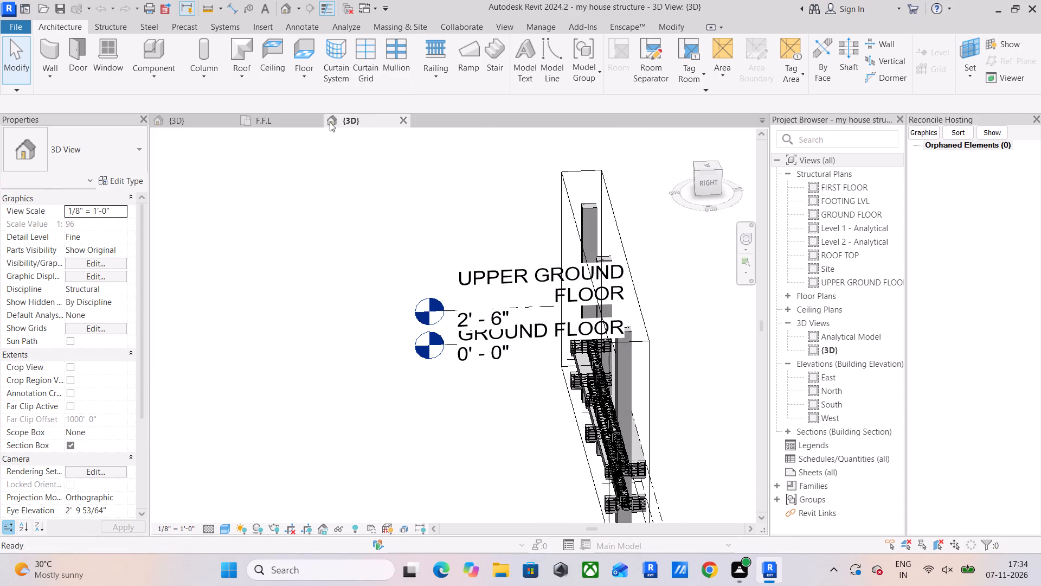
pyautogui.click(318, 118)
pyautogui.click(230, 122)
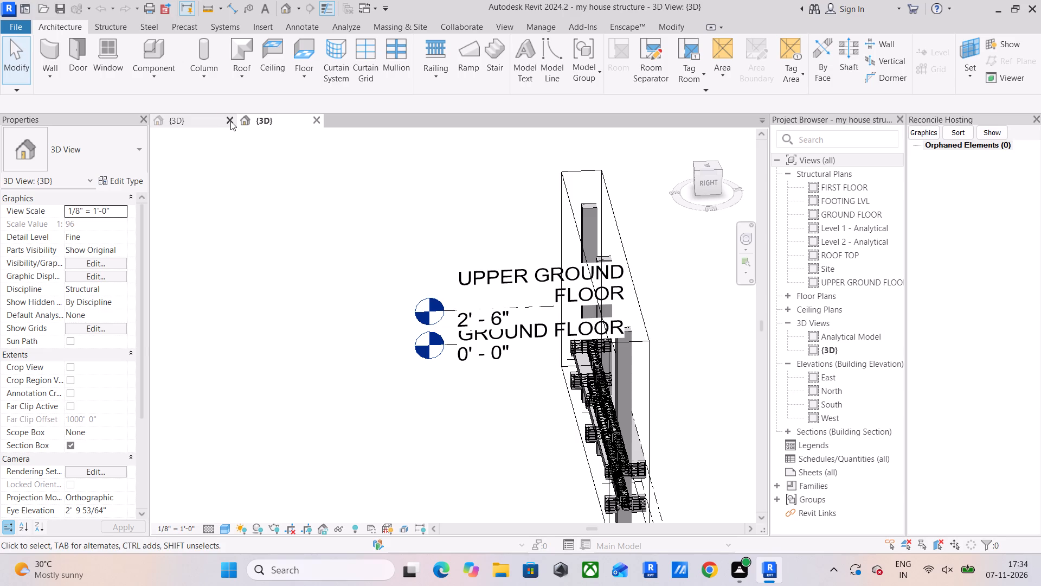
pyautogui.click(490, 288)
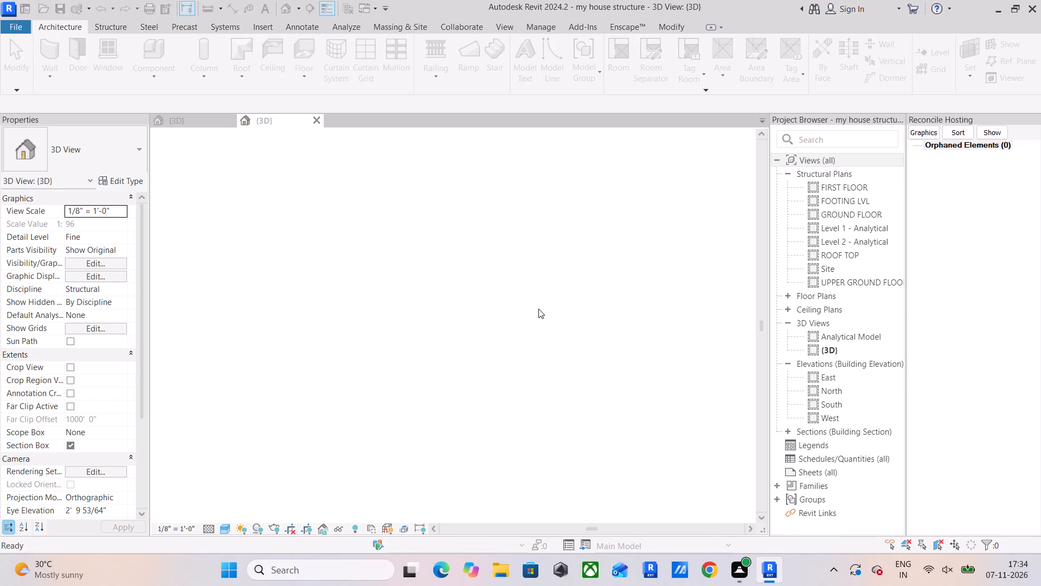
# Turn off the section box in the house structure's 3D view.
pyautogui.moveTo(597, 327); pyautogui.dragTo(545, 314, button='middle')
pyautogui.click(69, 443)
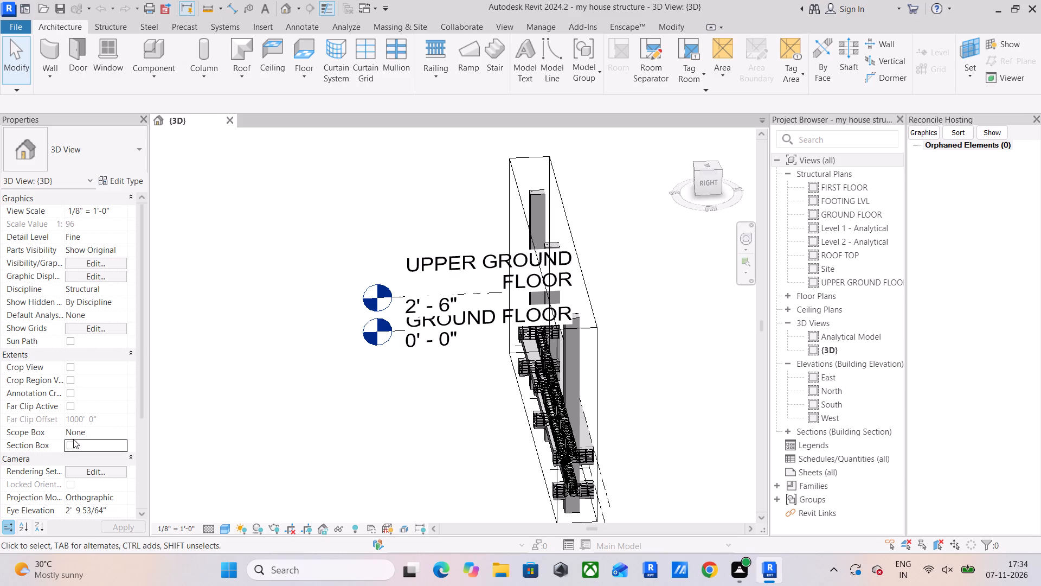
# Examine the footings, columns, slabs and both levels of reinforced beams from several sides in 3D.
pyautogui.scroll(-4, 310, 348)
pyautogui.keyDown('shift'); pyautogui.moveTo(337, 380); pyautogui.dragTo(436, 418, button='middle'); pyautogui.keyUp('shift')
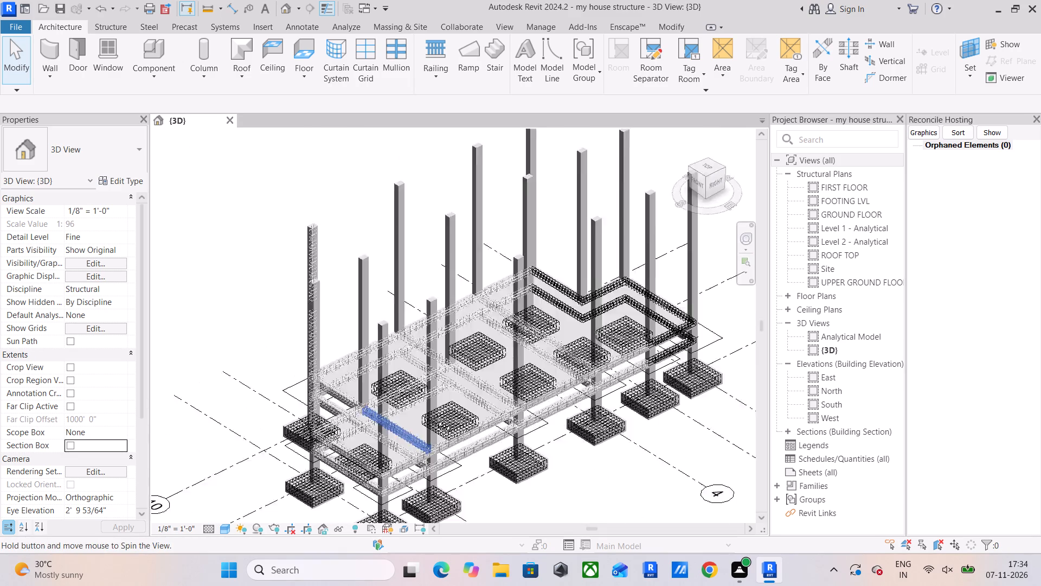
pyautogui.keyDown('shift'); pyautogui.moveTo(436, 418); pyautogui.dragTo(592, 416, button='middle'); pyautogui.keyUp('shift')
pyautogui.scroll(4, 253, 299)
pyautogui.moveTo(462, 313); pyautogui.dragTo(408, 364, button='middle')
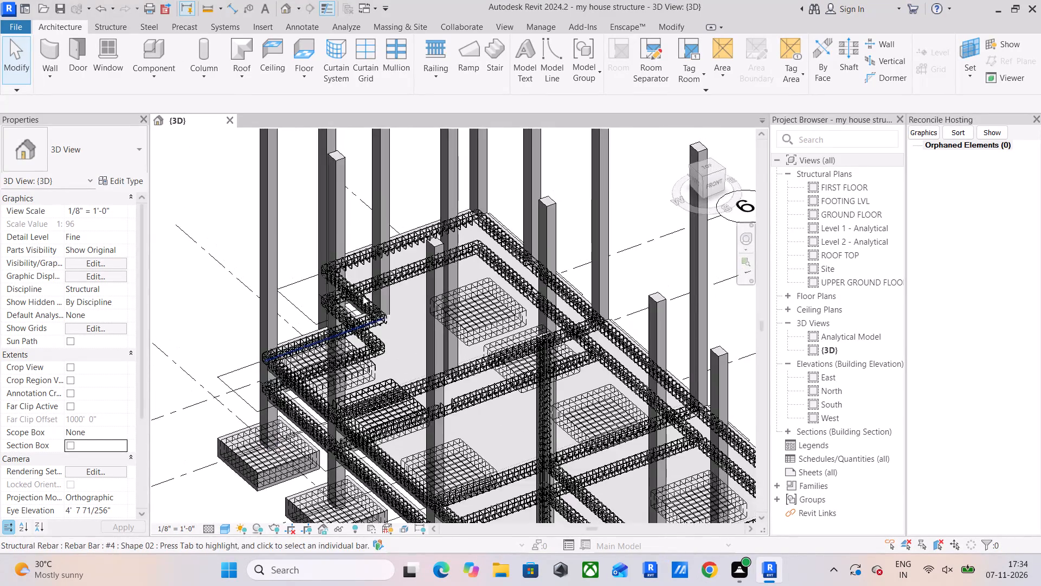
pyautogui.scroll(3, 361, 284)
pyautogui.keyDown('shift'); pyautogui.moveTo(360, 319); pyautogui.dragTo(430, 259, button='middle'); pyautogui.keyUp('shift')
pyautogui.moveTo(427, 279); pyautogui.dragTo(460, 145, button='middle')
pyautogui.scroll(-3, 472, 254)
pyautogui.moveTo(462, 283); pyautogui.dragTo(484, 205, button='middle')
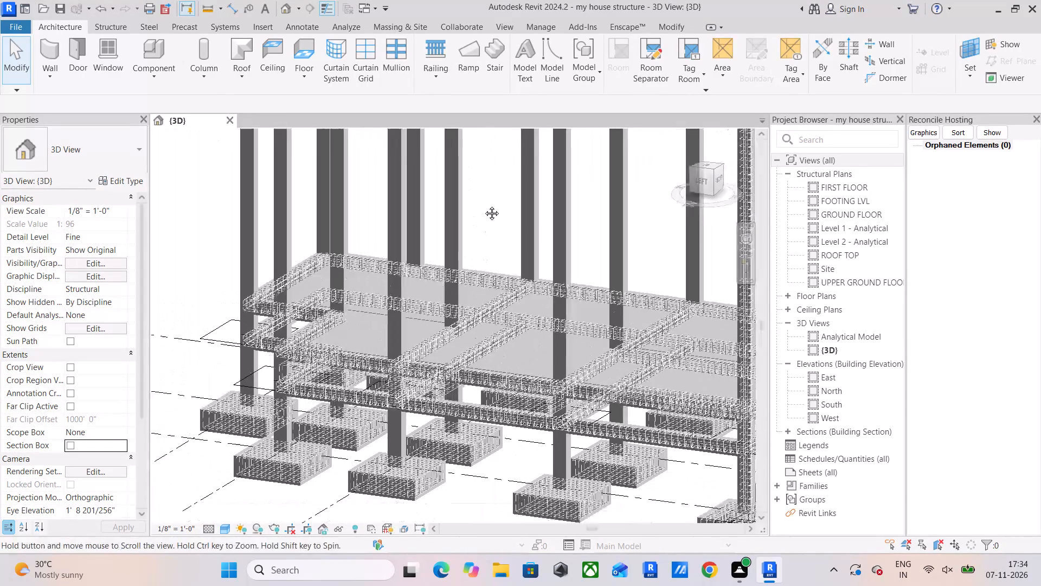
pyautogui.moveTo(484, 205); pyautogui.dragTo(484, 196, button='middle')
pyautogui.keyDown('shift'); pyautogui.moveTo(412, 339); pyautogui.dragTo(437, 311, button='middle'); pyautogui.keyUp('shift')
pyautogui.moveTo(455, 335); pyautogui.dragTo(151, 326, button='middle')
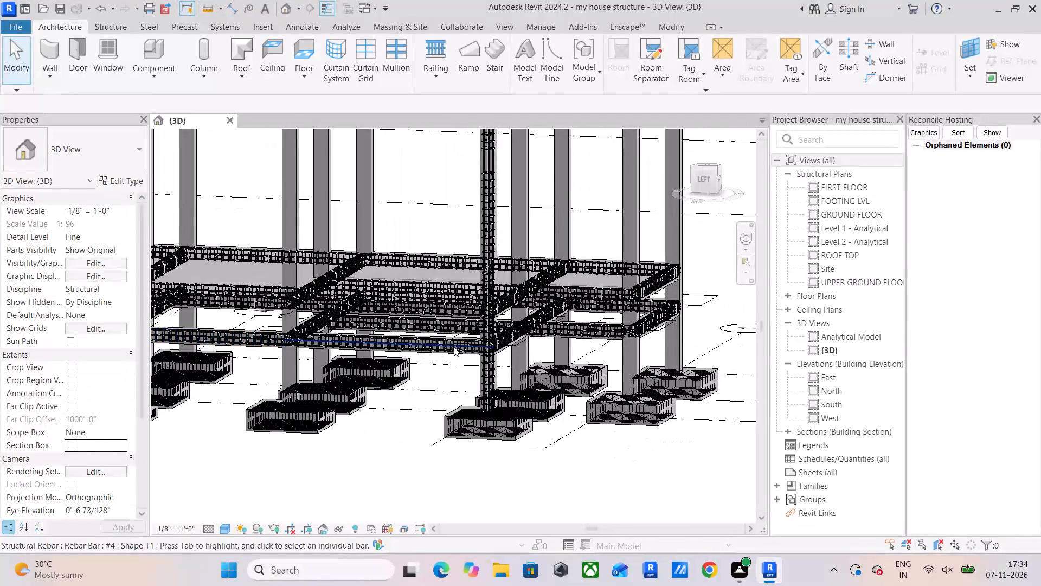
pyautogui.keyDown('shift'); pyautogui.moveTo(454, 347); pyautogui.dragTo(477, 404, button='middle'); pyautogui.keyUp('shift')
pyautogui.moveTo(444, 389); pyautogui.dragTo(426, 410, button='middle')
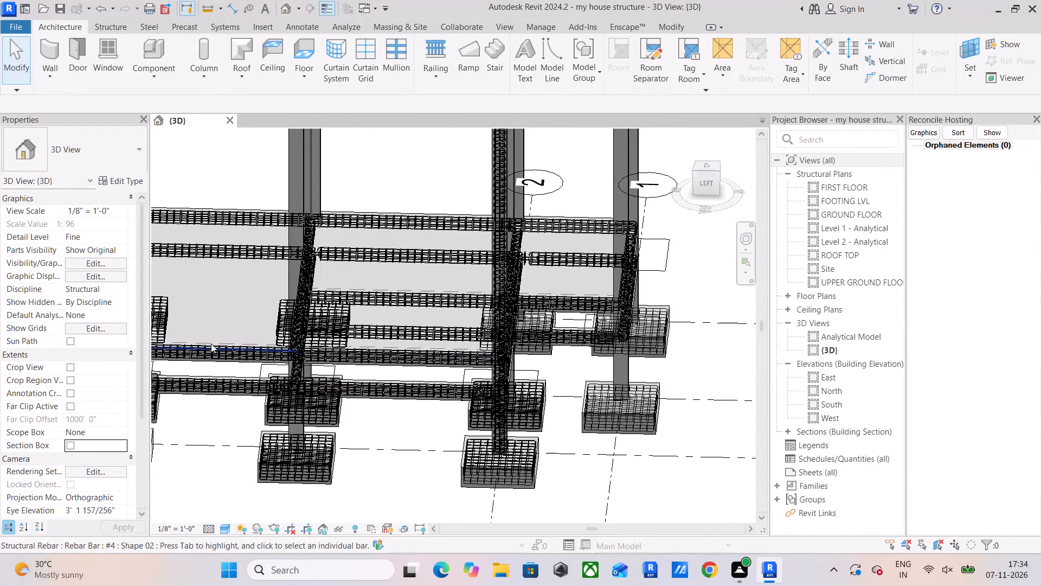
pyautogui.scroll(-3, 211, 342)
pyautogui.keyDown('shift'); pyautogui.moveTo(391, 340); pyautogui.dragTo(132, 311, button='middle'); pyautogui.keyUp('shift')
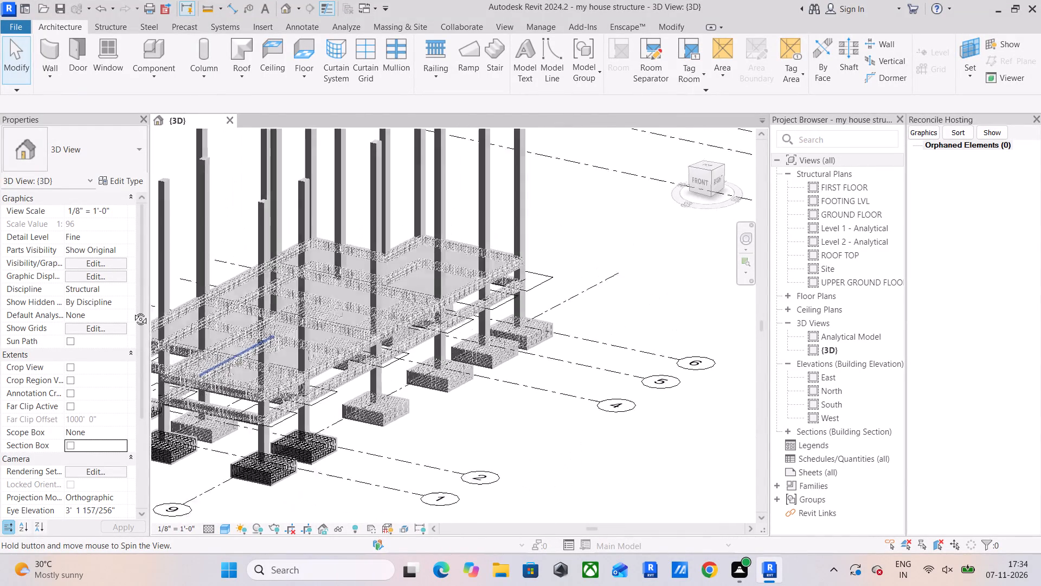
pyautogui.keyDown('shift'); pyautogui.moveTo(132, 311); pyautogui.dragTo(139, 281, button='middle'); pyautogui.keyUp('shift')
pyautogui.scroll(4, 182, 413)
pyautogui.moveTo(187, 413); pyautogui.dragTo(344, 432, button='middle')
pyautogui.keyDown('shift'); pyautogui.moveTo(320, 359); pyautogui.dragTo(351, 338, button='middle'); pyautogui.keyUp('shift')
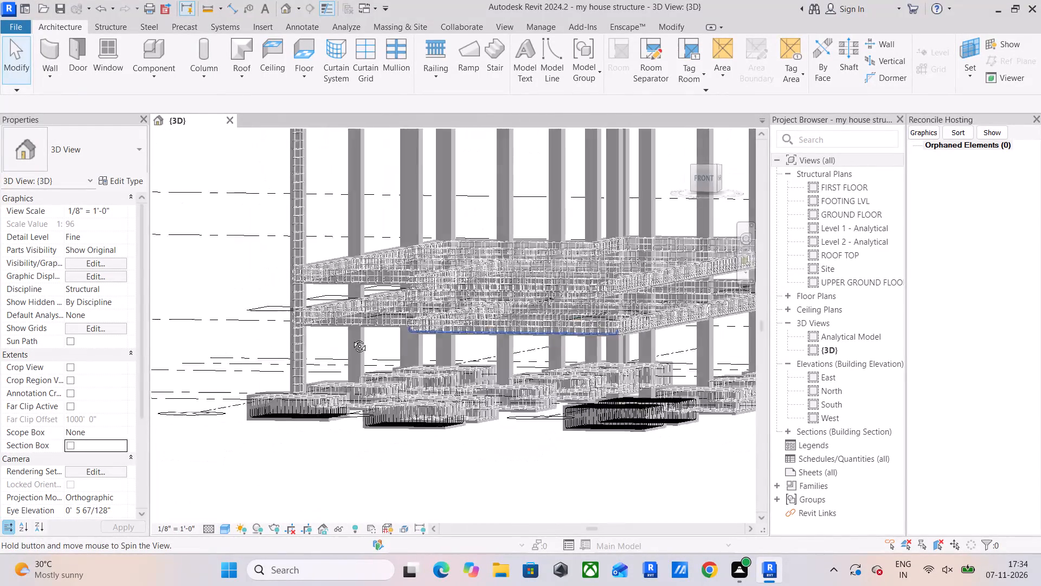
pyautogui.keyDown('shift'); pyautogui.moveTo(351, 338); pyautogui.dragTo(362, 330, button='middle'); pyautogui.keyUp('shift')
pyautogui.scroll(-2, 305, 227)
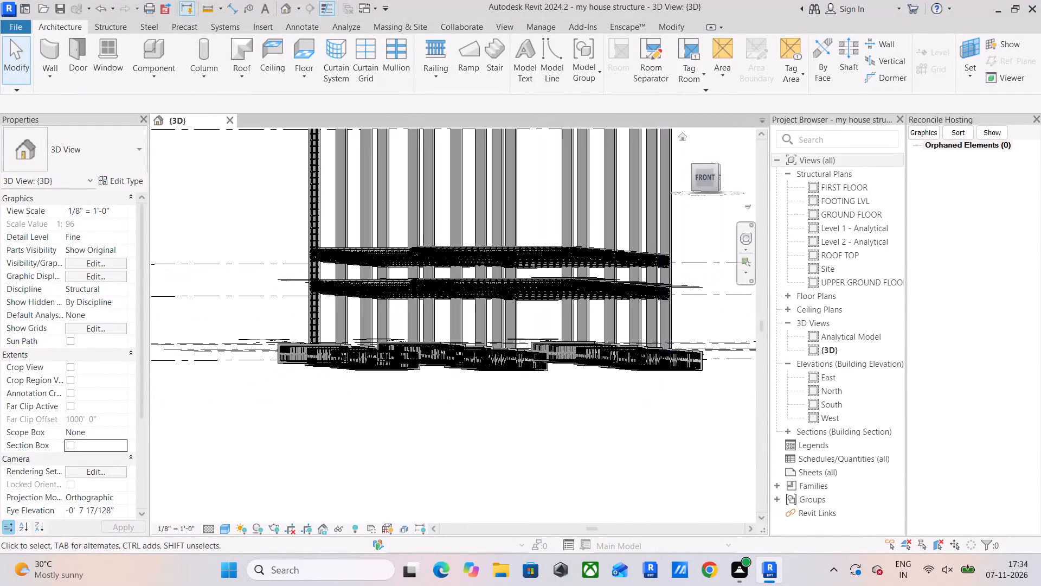
# From the front, copy only the 6" foundation slabs from UPPER GROUND FLOOR down to GROUND FLOOR level, filtering out framing and rebar.
pyautogui.click(702, 176)
pyautogui.scroll(8, 429, 342)
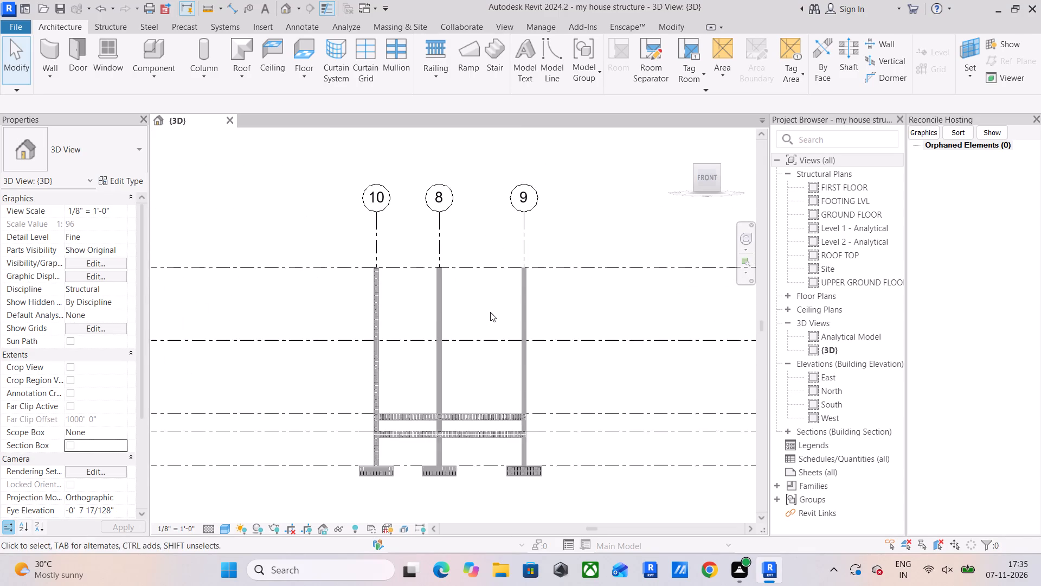
pyautogui.scroll(7, 490, 312)
pyautogui.moveTo(377, 389); pyautogui.dragTo(344, 290, button='middle')
pyautogui.moveTo(289, 303); pyautogui.dragTo(708, 367)
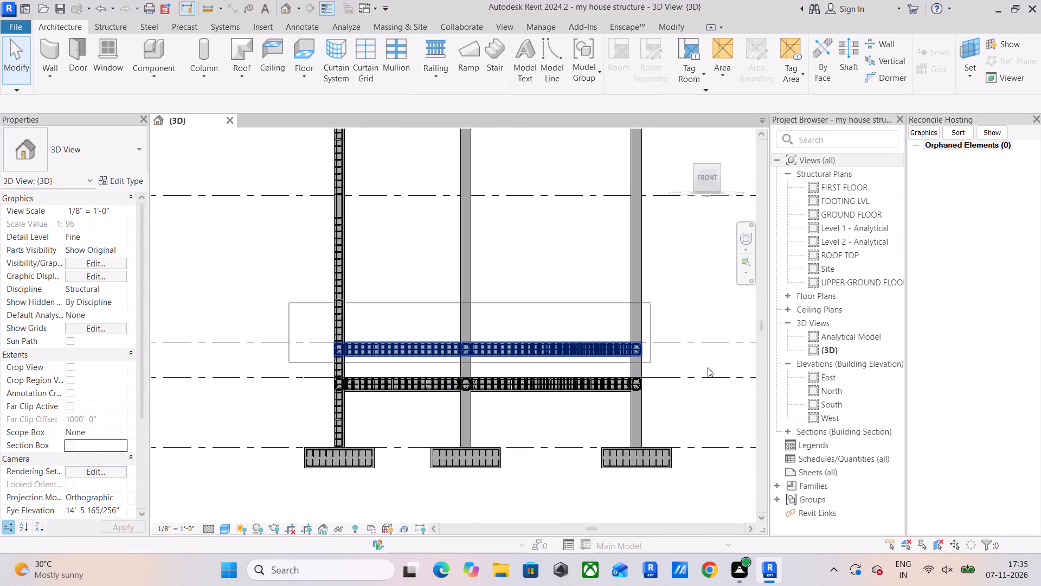
pyautogui.moveTo(708, 367); pyautogui.dragTo(708, 367)
pyautogui.click(571, 64)
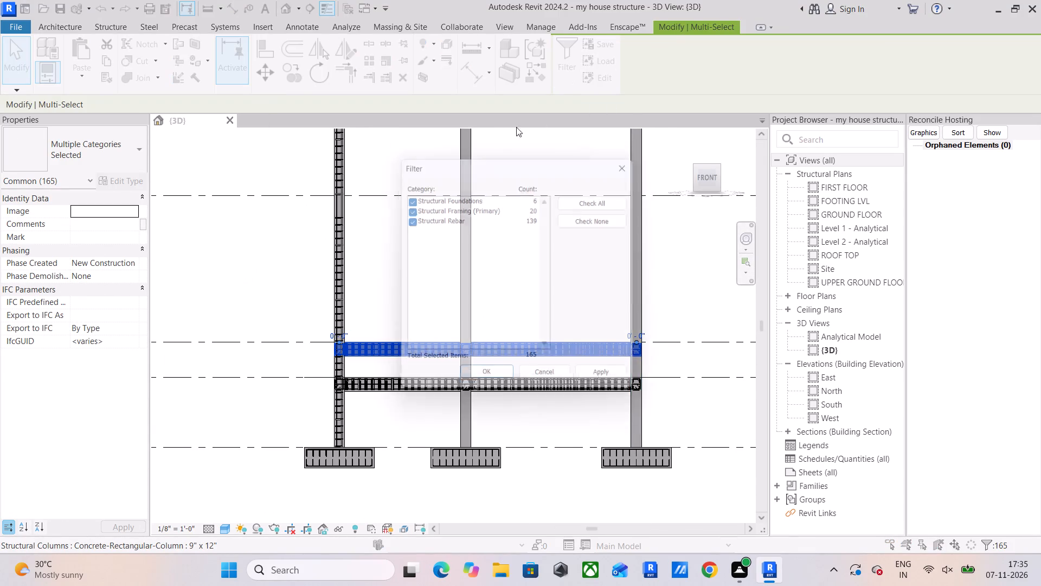
pyautogui.click(404, 206)
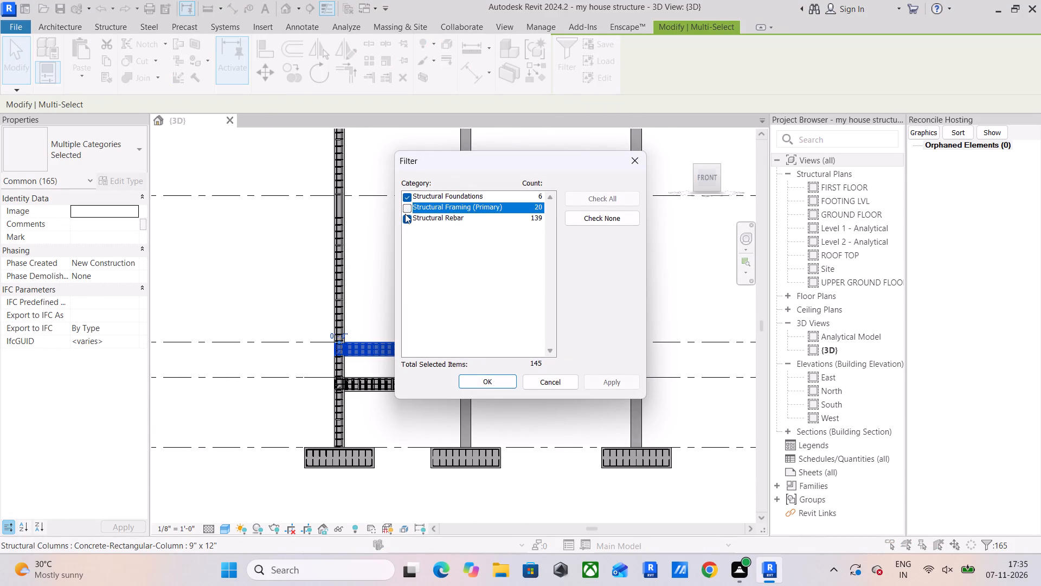
pyautogui.click(405, 214)
pyautogui.click(489, 381)
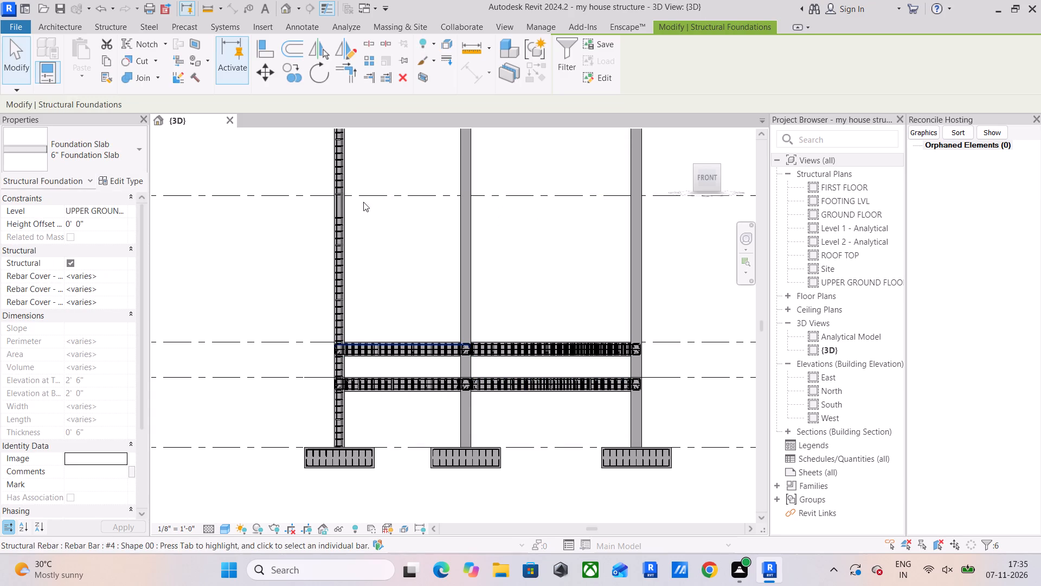
pyautogui.click(286, 72)
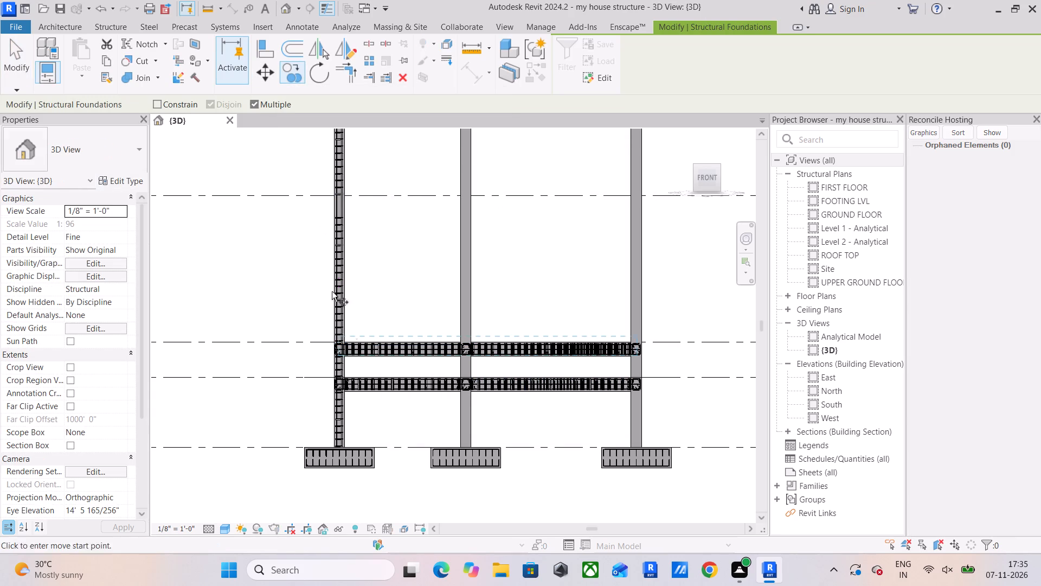
pyautogui.scroll(10, 330, 336)
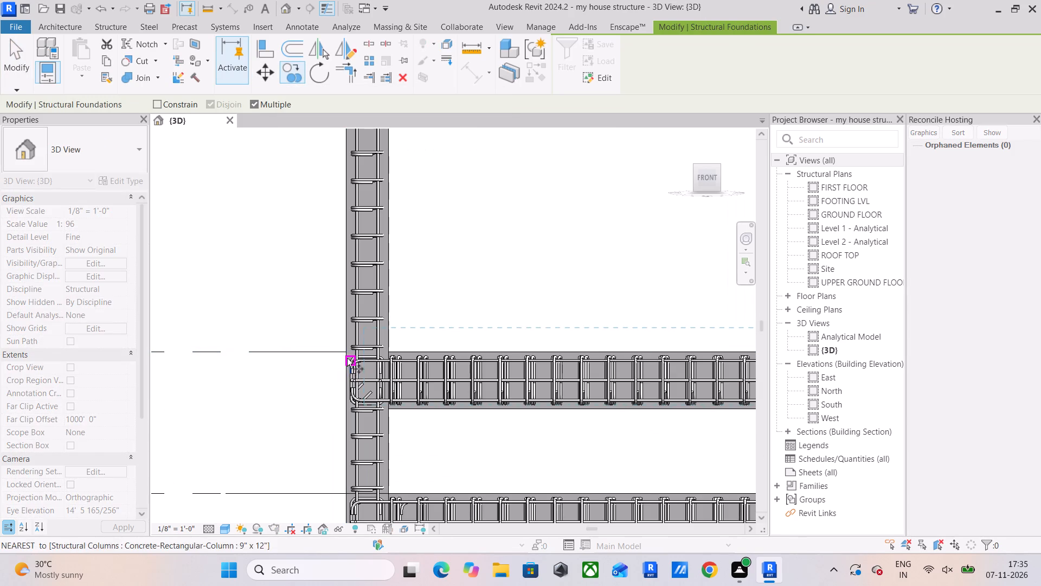
pyautogui.click(348, 353)
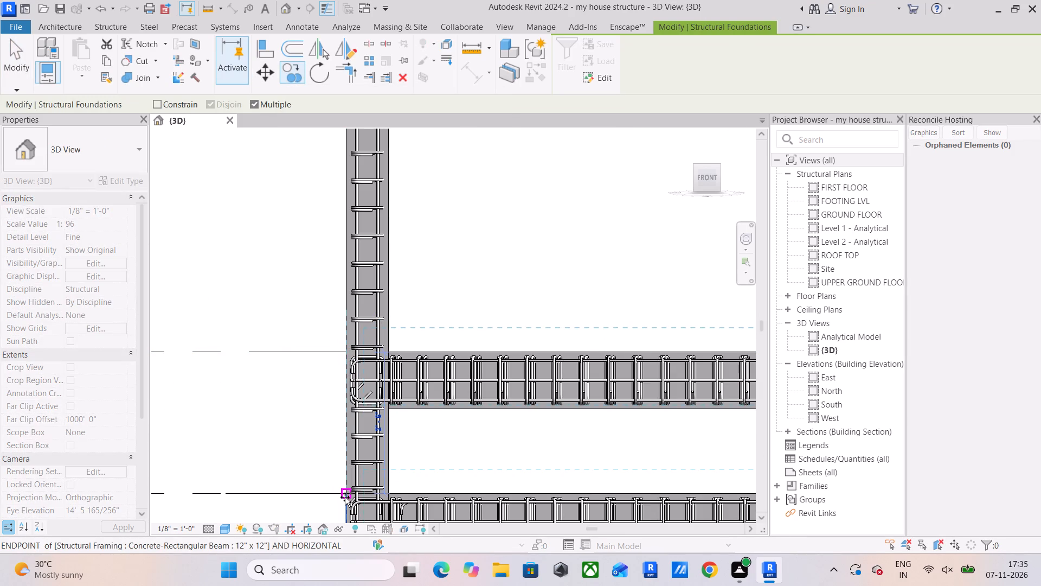
pyautogui.click(345, 497)
pyautogui.moveTo(354, 379); pyautogui.dragTo(370, 257, button='middle')
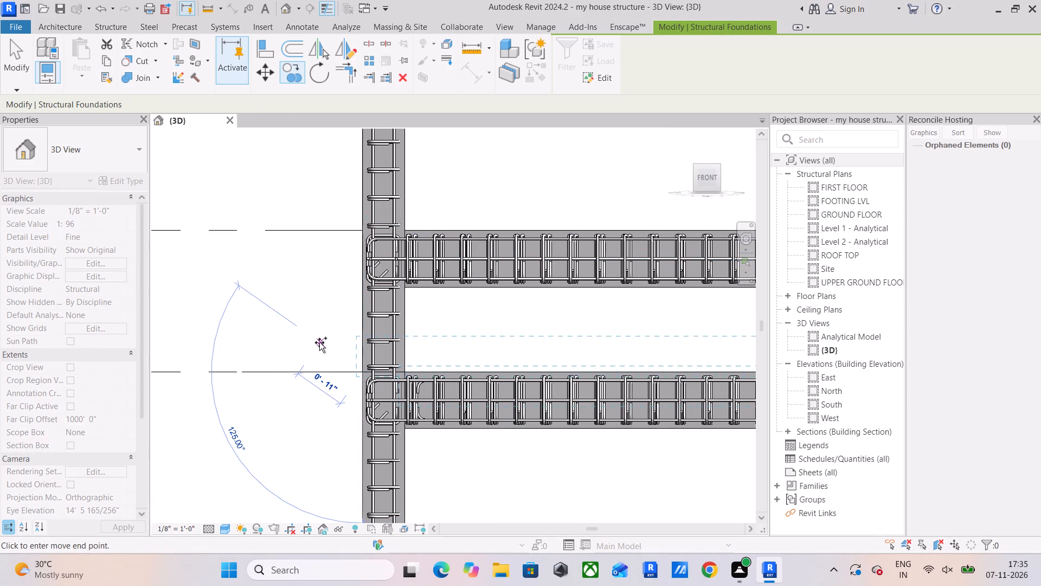
pyautogui.press('Escape')
pyautogui.press('Escape')
pyautogui.press('Escape')
# Examine the copied slabs between the lower beams in 3D from several angles.
pyautogui.scroll(-3, 499, 342)
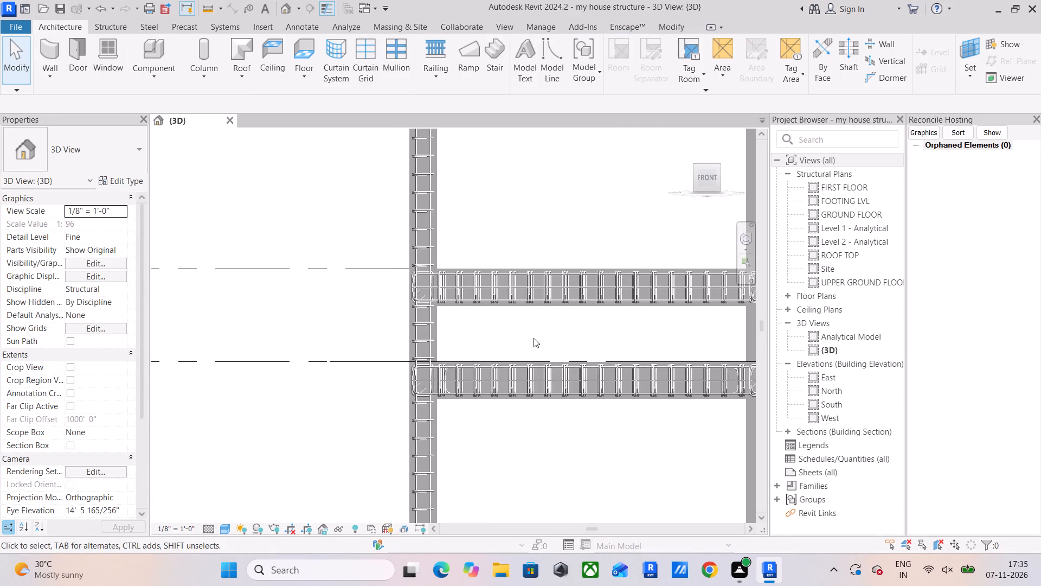
pyautogui.keyDown('shift'); pyautogui.moveTo(534, 339); pyautogui.dragTo(515, 391, button='middle'); pyautogui.keyUp('shift')
pyautogui.moveTo(522, 387); pyautogui.dragTo(638, 299, button='middle')
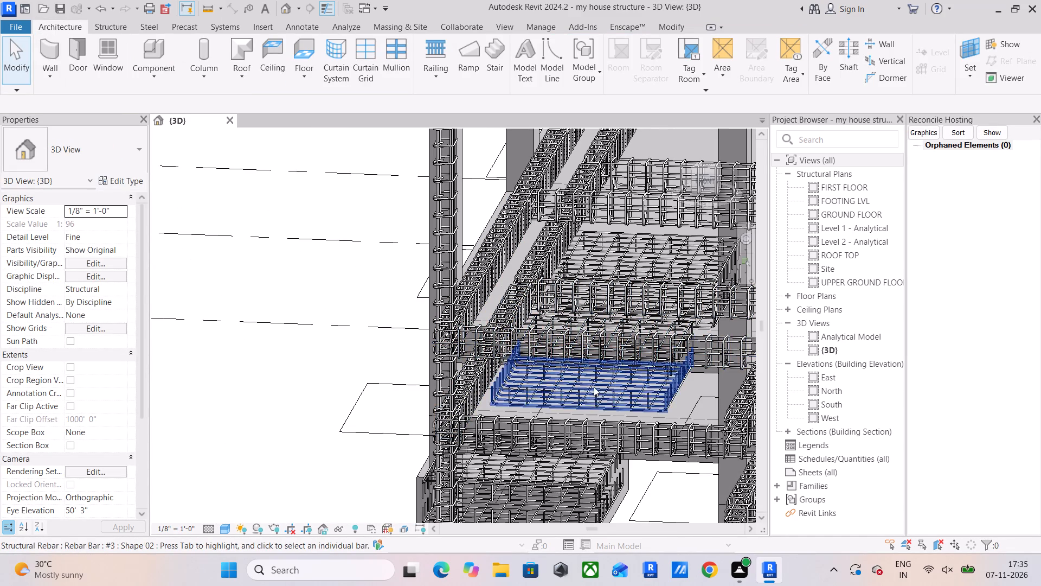
pyautogui.keyDown('shift'); pyautogui.moveTo(595, 387); pyautogui.dragTo(637, 348, button='middle'); pyautogui.keyUp('shift')
pyautogui.moveTo(637, 348); pyautogui.dragTo(402, 376, button='middle')
pyautogui.scroll(-2, 509, 352)
pyautogui.moveTo(538, 340); pyautogui.dragTo(505, 392, button='middle')
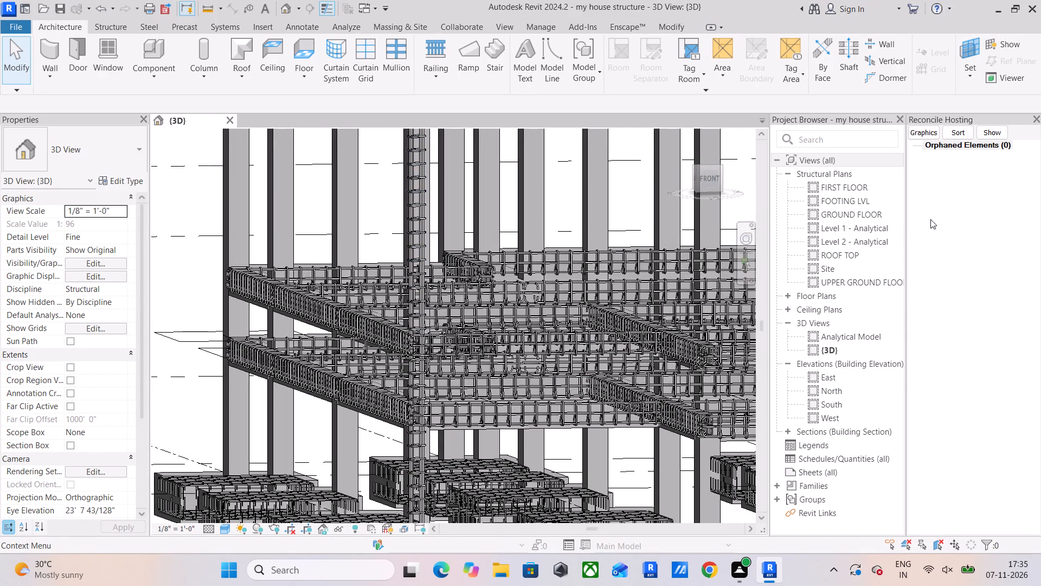
# Close the Reconcile Hosting palette.
pyautogui.click(1034, 118)
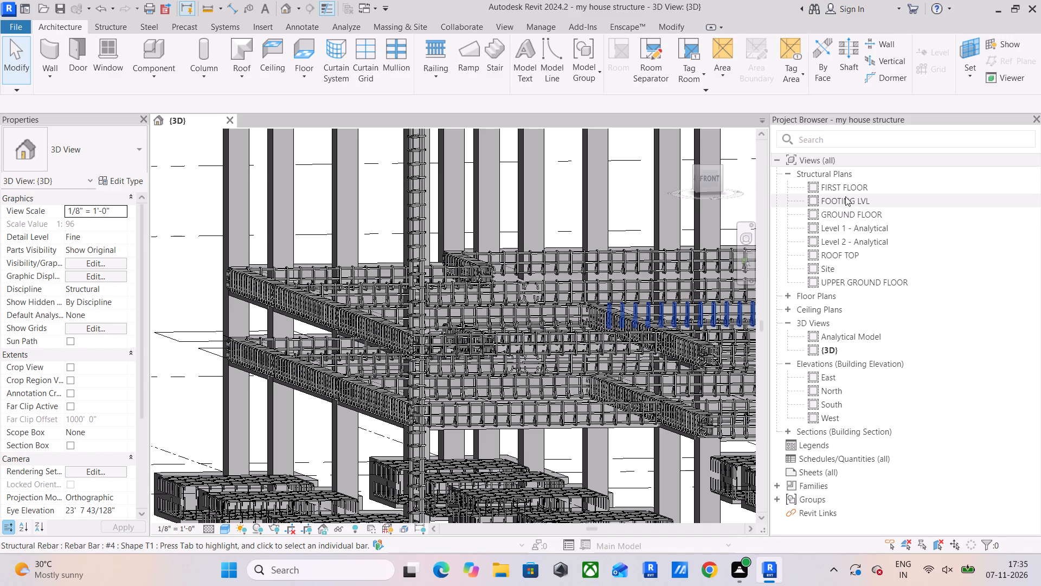
# Open the GROUND FLOOR structural plan and bring its lower beams and footings into close view.
pyautogui.doubleClick(843, 219)
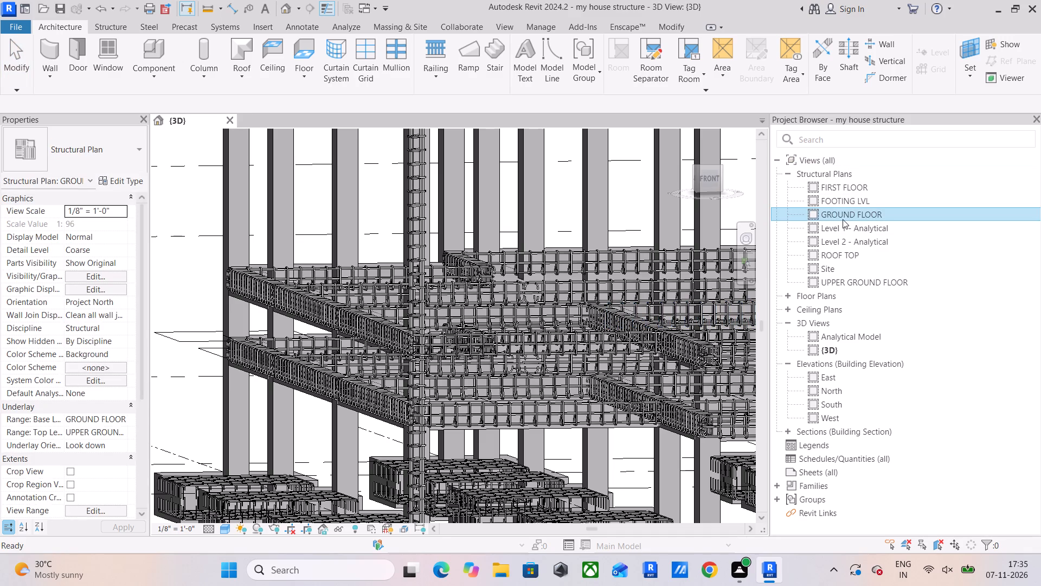
pyautogui.scroll(12, 474, 368)
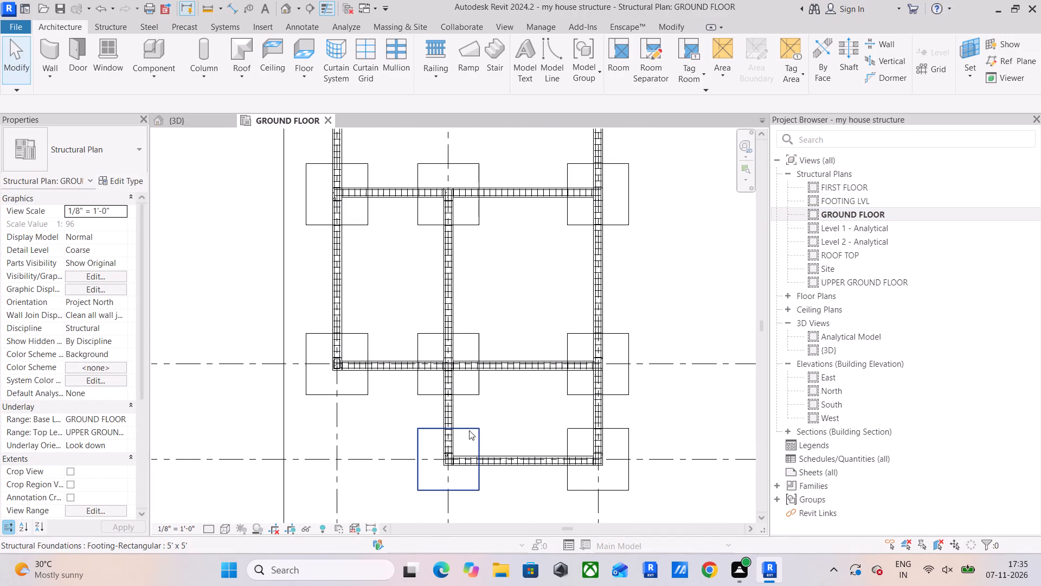
# Set the rebar cover of the front ground floor slab between grids 1 and 2 to slab cover <0' - 0 25/32">.
pyautogui.scroll(11, 461, 455)
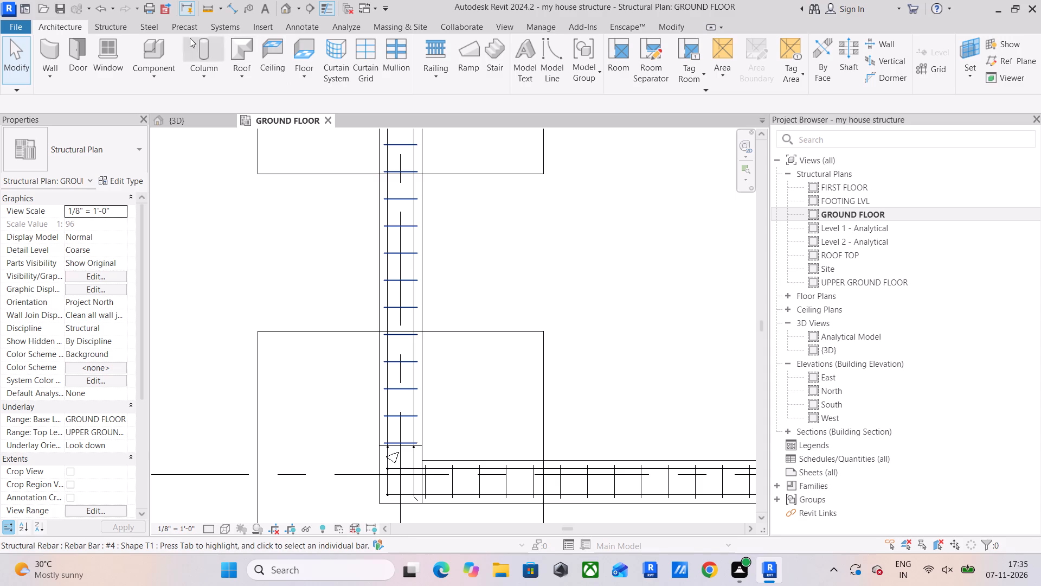
pyautogui.click(96, 25)
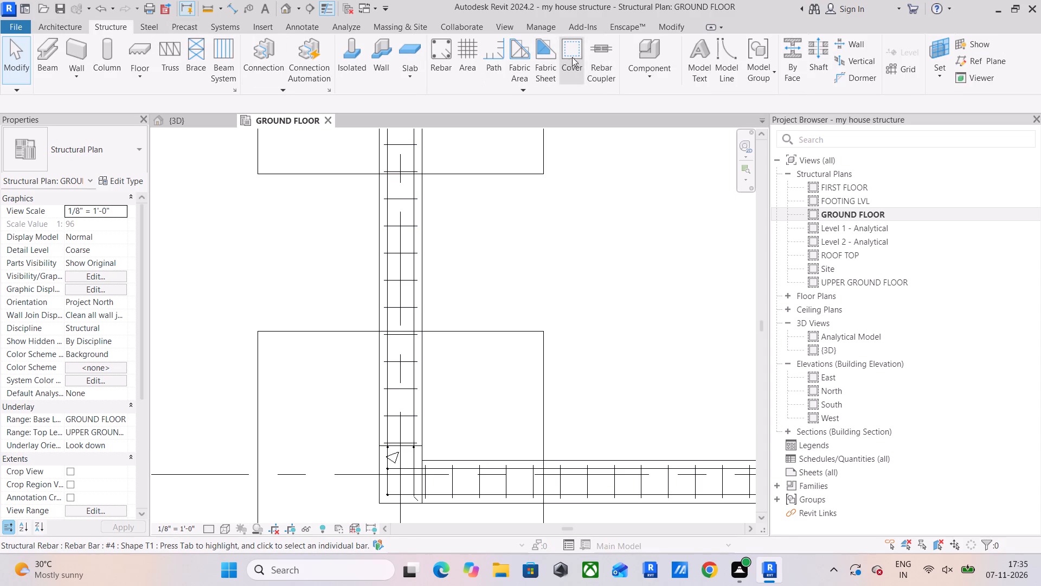
pyautogui.click(577, 57)
pyautogui.click(436, 458)
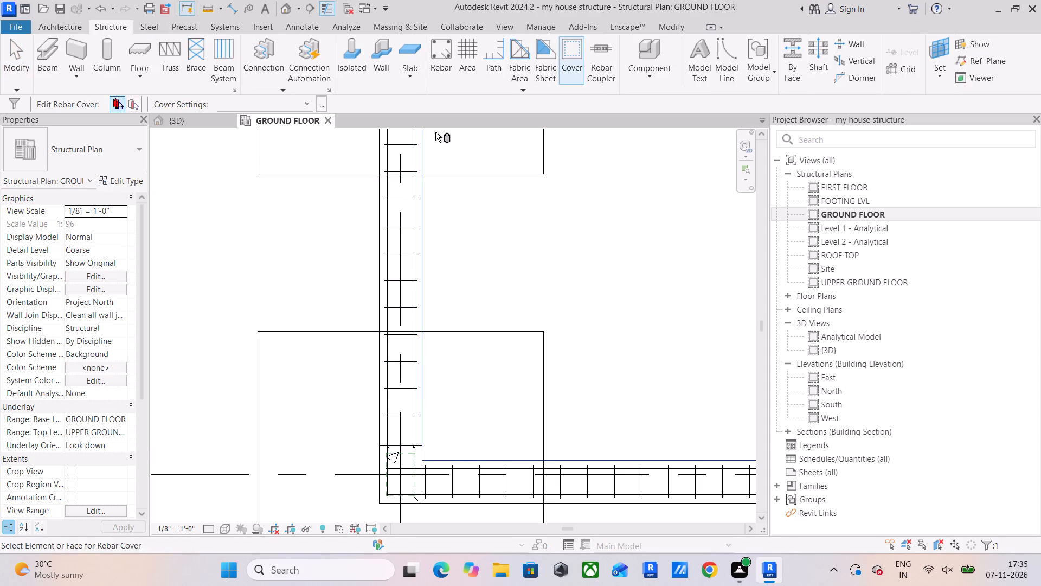
pyautogui.click(311, 97)
pyautogui.click(259, 249)
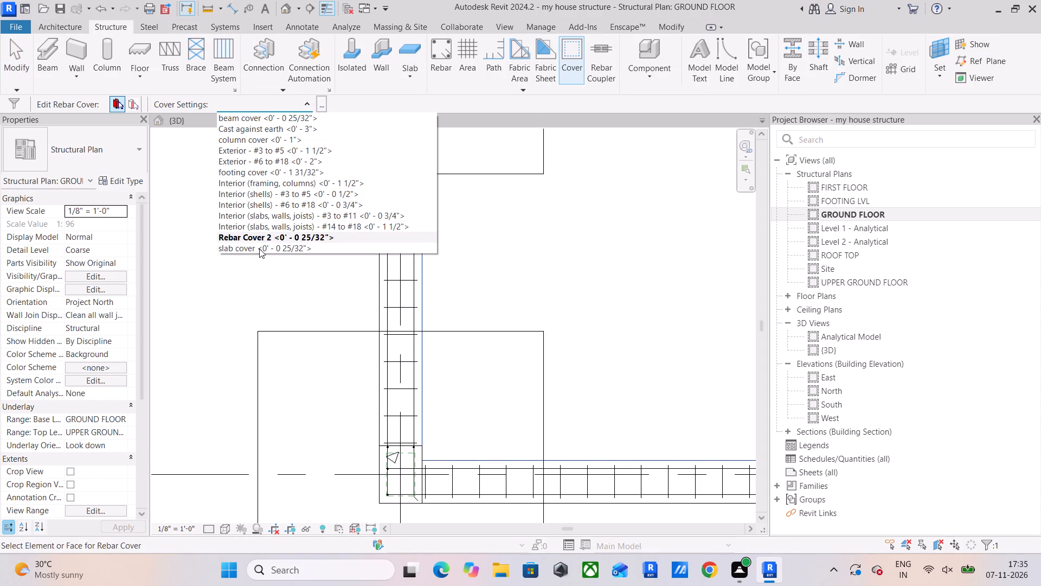
# Check the rebar cover setting of the two slabs behind grid 2, one on each side of grid 8.
pyautogui.scroll(-5, 529, 167)
pyautogui.moveTo(516, 184); pyautogui.dragTo(352, 460, button='middle')
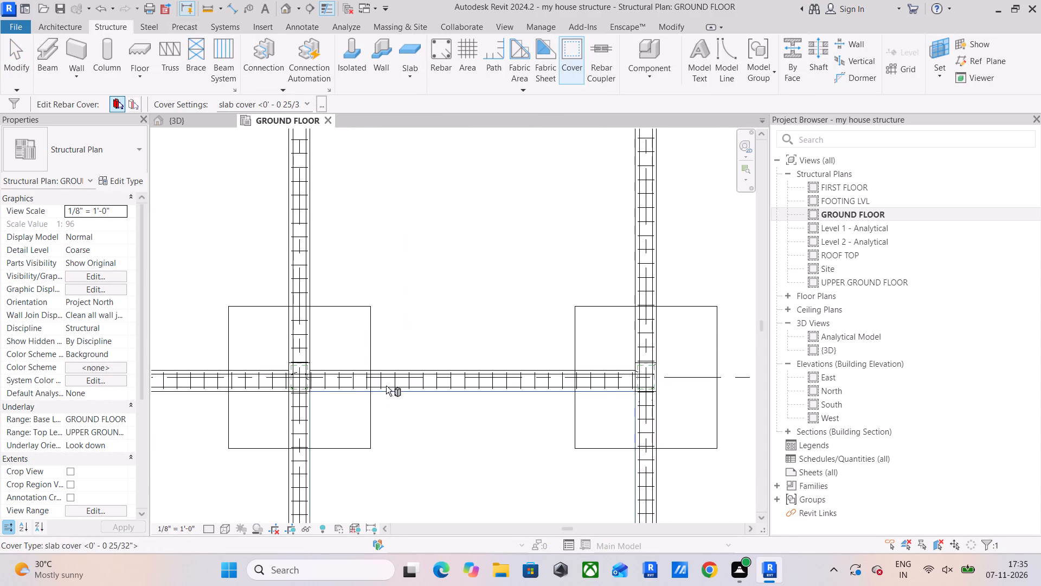
pyautogui.scroll(-3, 385, 384)
pyautogui.moveTo(394, 400); pyautogui.dragTo(493, 370, button='middle')
pyautogui.scroll(5, 191, 334)
pyautogui.scroll(6, 370, 360)
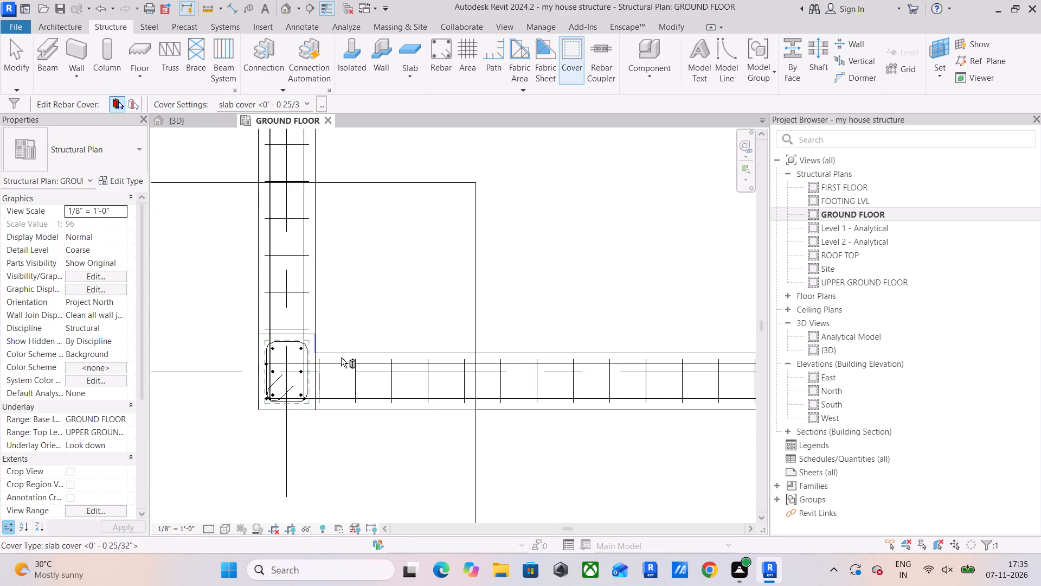
pyautogui.click(317, 352)
pyautogui.scroll(-4, 414, 198)
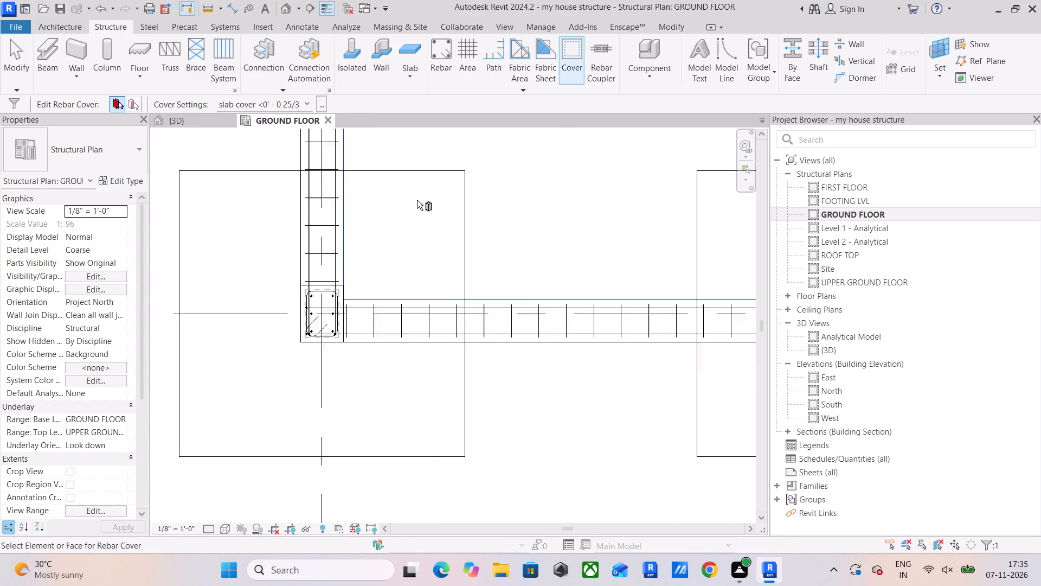
pyautogui.scroll(-2, 417, 200)
pyautogui.moveTo(455, 228); pyautogui.dragTo(233, 285, button='middle')
pyautogui.scroll(5, 520, 329)
pyautogui.click(464, 309)
pyautogui.scroll(-2, 511, 245)
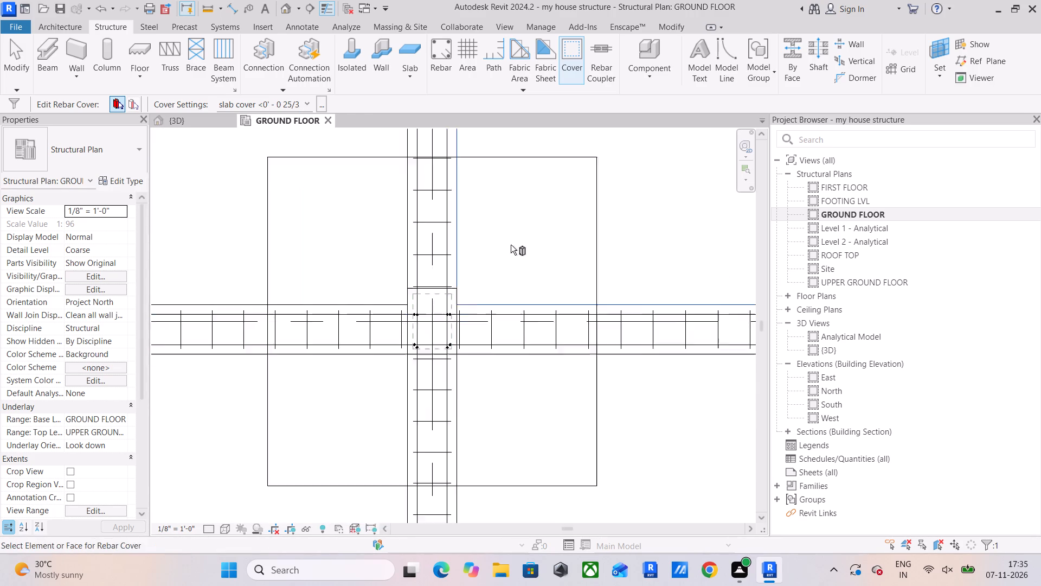
pyautogui.scroll(-2, 511, 245)
pyautogui.moveTo(517, 247); pyautogui.dragTo(448, 323, button='middle')
pyautogui.scroll(-9, 390, 213)
pyautogui.moveTo(494, 273); pyautogui.dragTo(448, 422, button='middle')
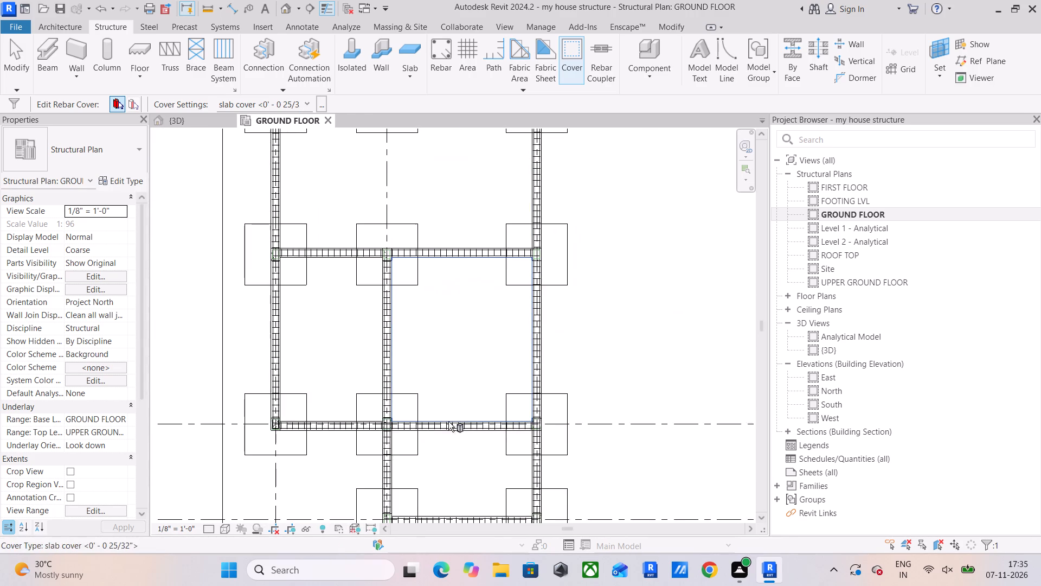
# Set the rebar cover of the wide slab directly in front of grid 4 to slab cover <0' - 0 25/32">.
pyautogui.scroll(11, 526, 222)
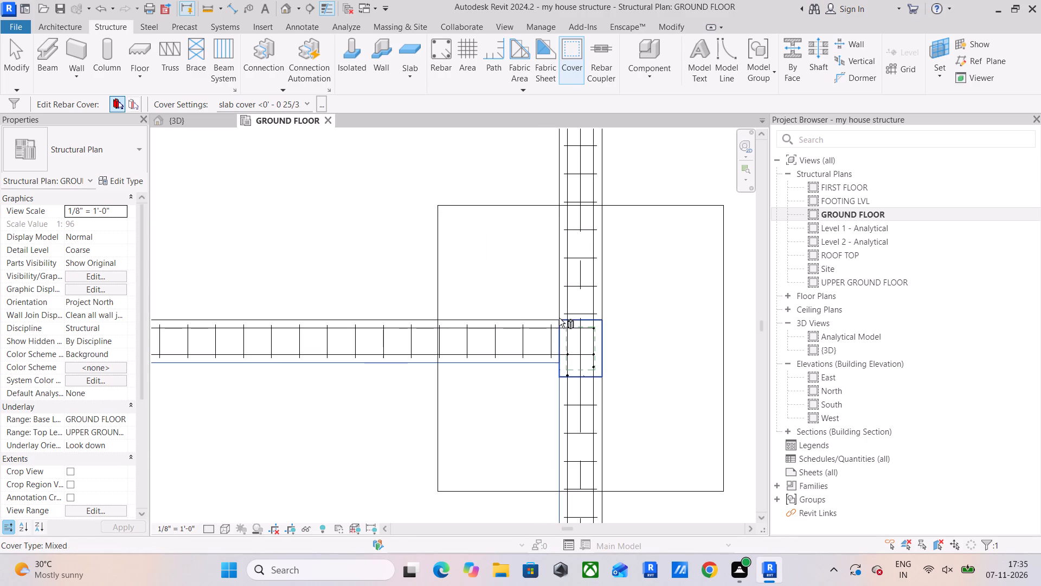
pyautogui.scroll(-6, 499, 307)
pyautogui.moveTo(499, 303); pyautogui.dragTo(488, 415, button='middle')
pyautogui.moveTo(508, 307); pyautogui.dragTo(502, 365, button='middle')
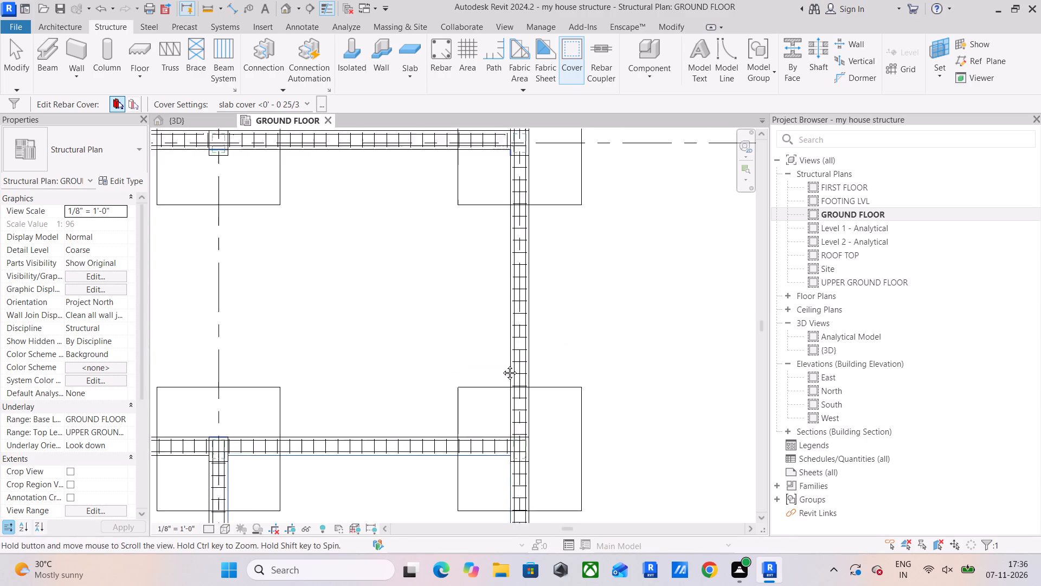
pyautogui.moveTo(502, 365); pyautogui.dragTo(511, 416, button='middle')
pyautogui.scroll(11, 518, 235)
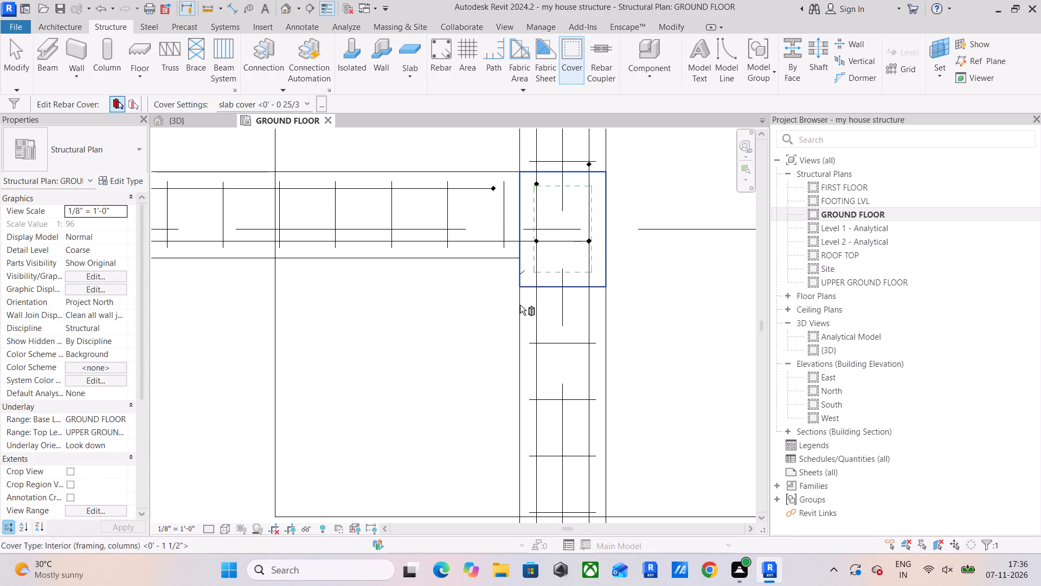
pyautogui.click(520, 305)
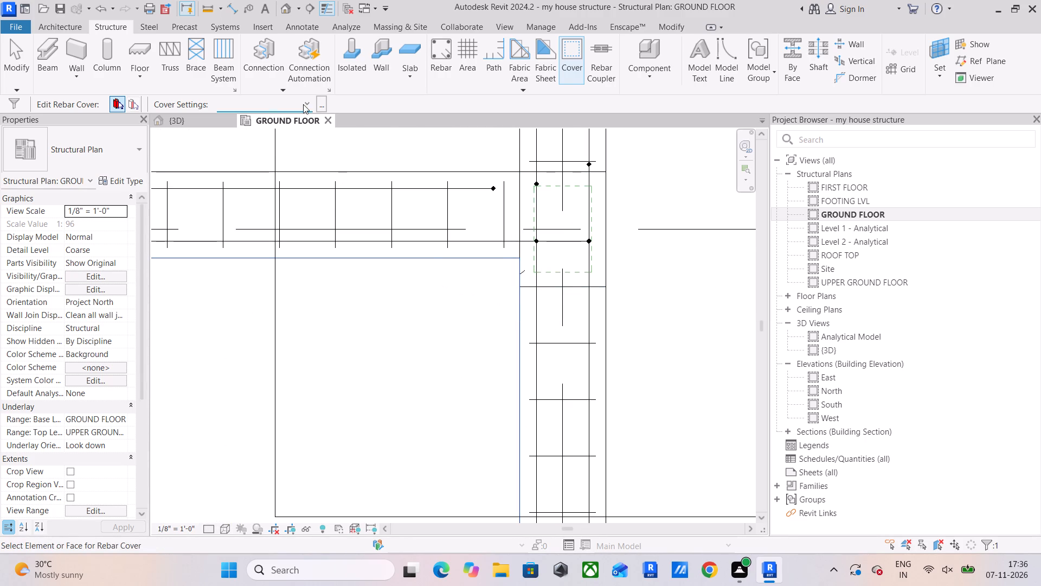
pyautogui.click(303, 104)
pyautogui.click(257, 243)
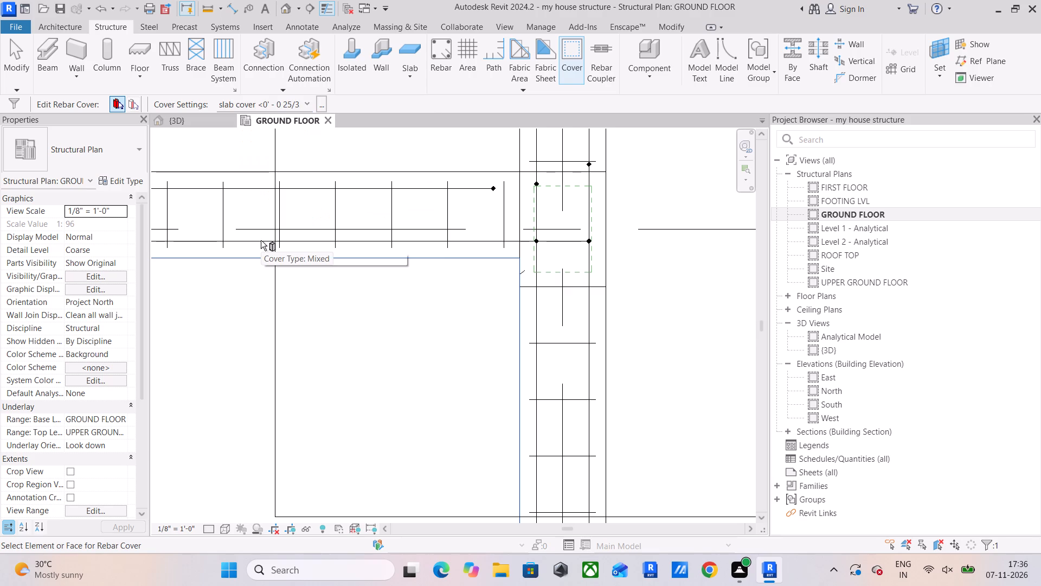
# Set the rebar cover of the rear L-shaped slab between grids 4 and 6 to slab cover <0' - 0 25/32">.
pyautogui.scroll(-11, 260, 240)
pyautogui.middleClick(465, 388)
pyautogui.moveTo(411, 300); pyautogui.dragTo(462, 461, button='middle')
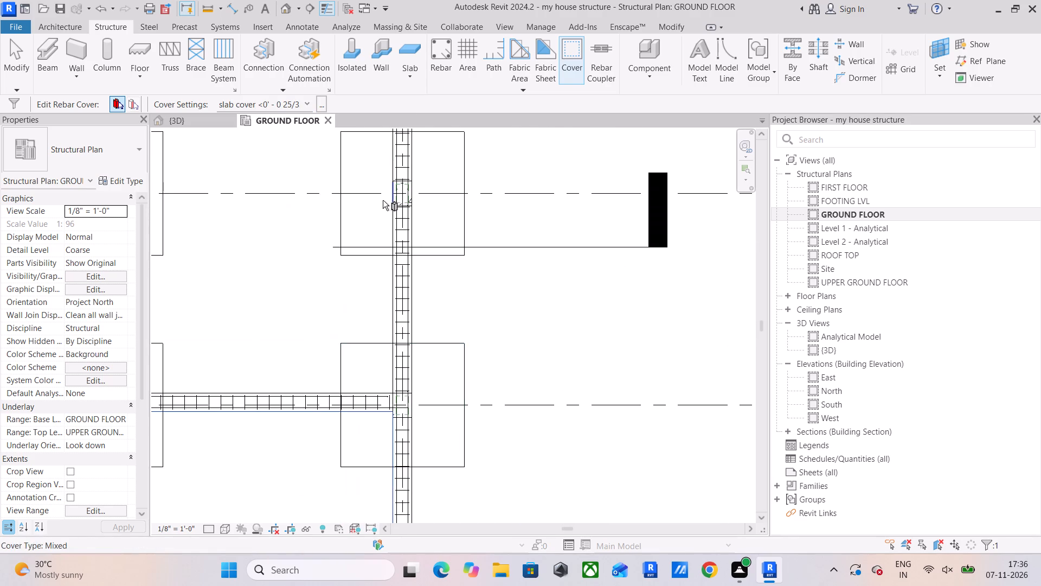
pyautogui.moveTo(382, 244); pyautogui.dragTo(421, 402, button='middle')
pyautogui.scroll(9, 416, 164)
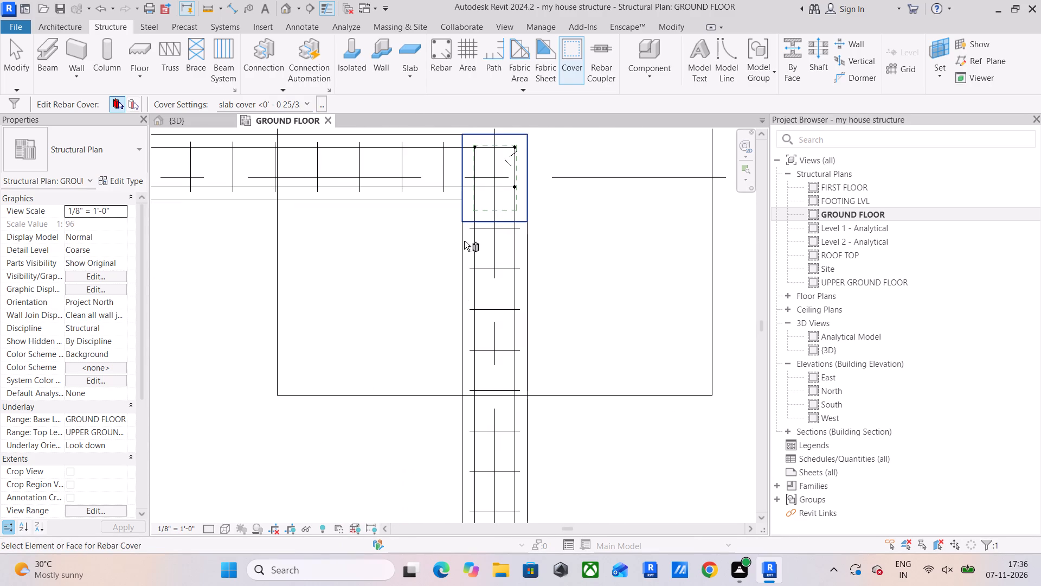
pyautogui.click(464, 243)
pyautogui.click(300, 105)
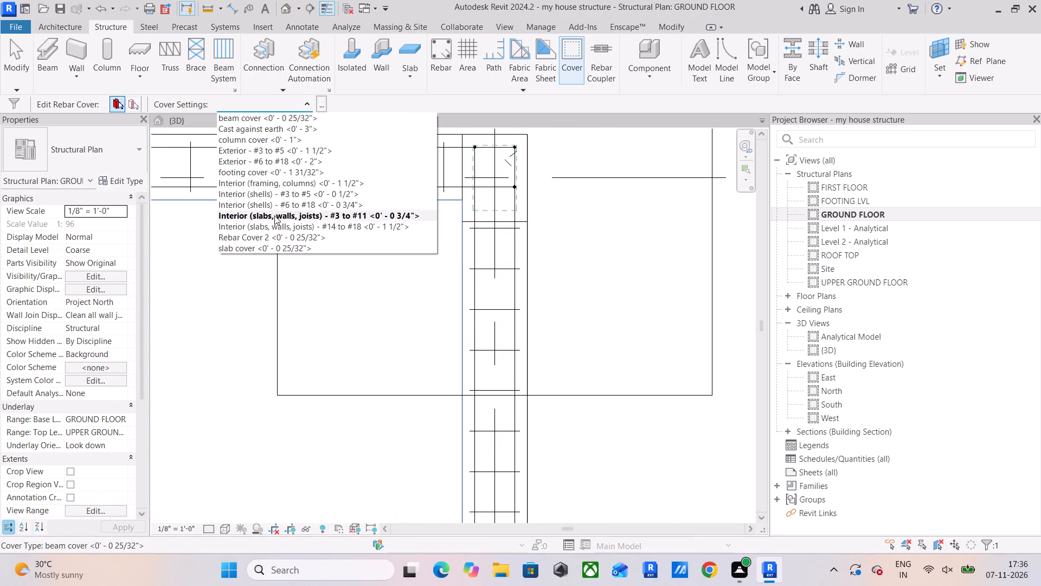
pyautogui.click(271, 246)
# Recheck the rebar cover settings of the rear slab, the slab between grids 10 and 8, and the front slab, and leave the Cover tool.
pyautogui.scroll(-11, 273, 235)
pyautogui.moveTo(308, 223); pyautogui.dragTo(497, 213, button='middle')
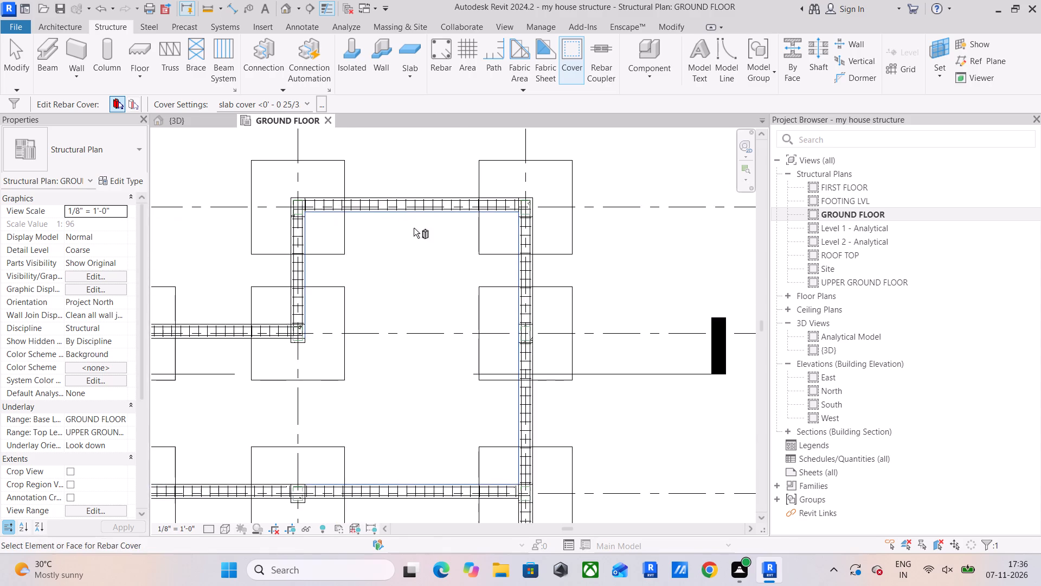
pyautogui.moveTo(394, 237); pyautogui.dragTo(560, 136, button='middle')
pyautogui.scroll(2, 412, 228)
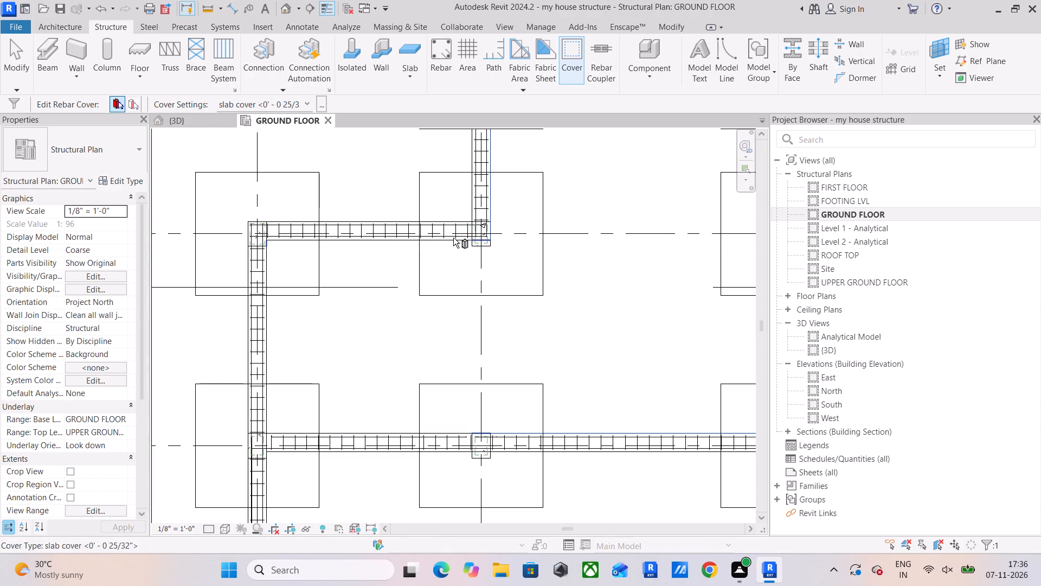
pyautogui.click(453, 238)
pyautogui.scroll(-4, 396, 224)
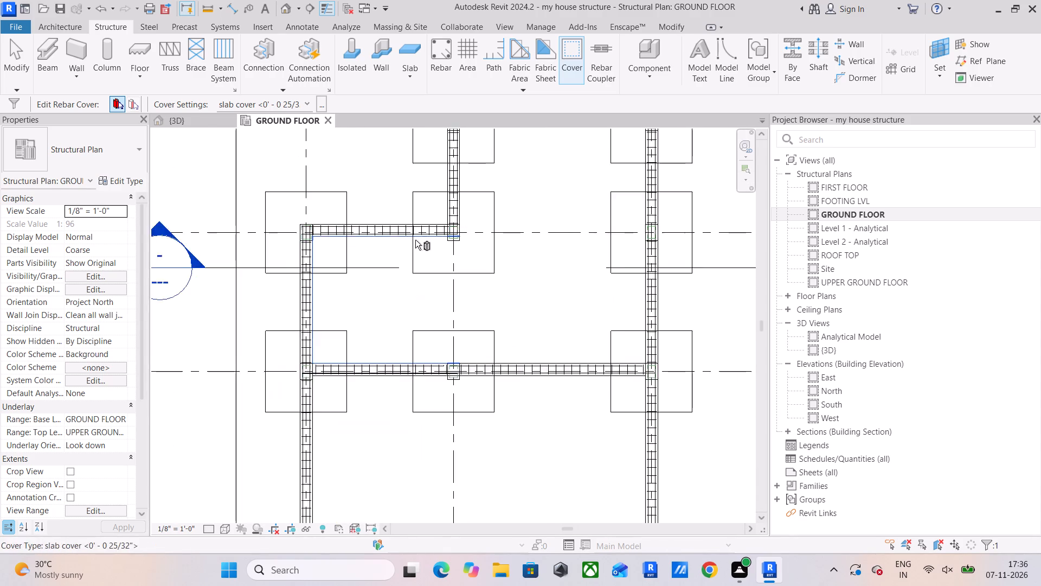
pyautogui.moveTo(415, 240); pyautogui.dragTo(399, 183, button='middle')
pyautogui.moveTo(399, 356); pyautogui.dragTo(408, 326, button='middle')
pyautogui.scroll(4, 332, 290)
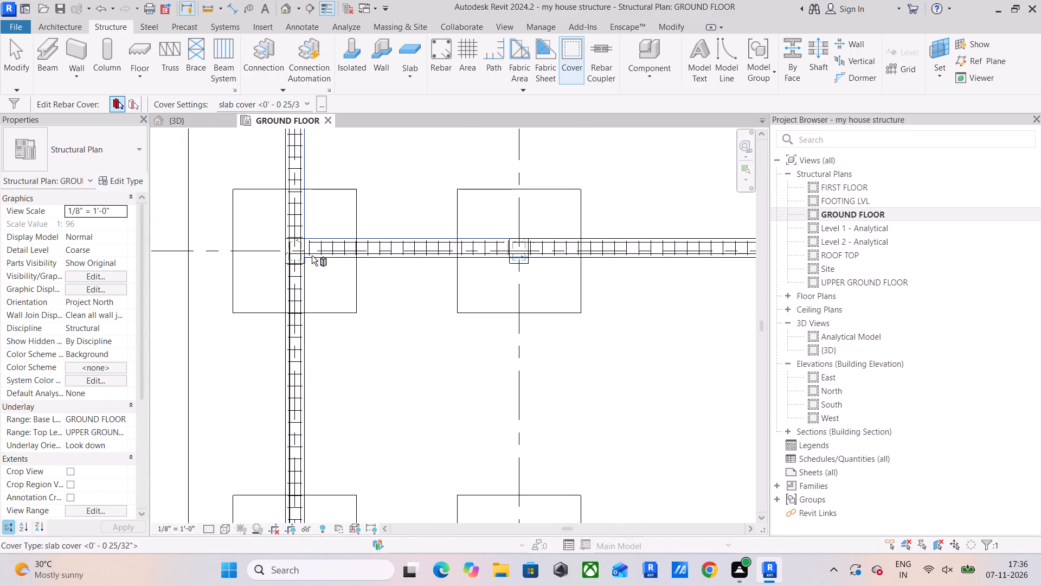
pyautogui.scroll(-5, 372, 328)
pyautogui.moveTo(384, 322); pyautogui.dragTo(385, 182, button='middle')
pyautogui.scroll(4, 326, 359)
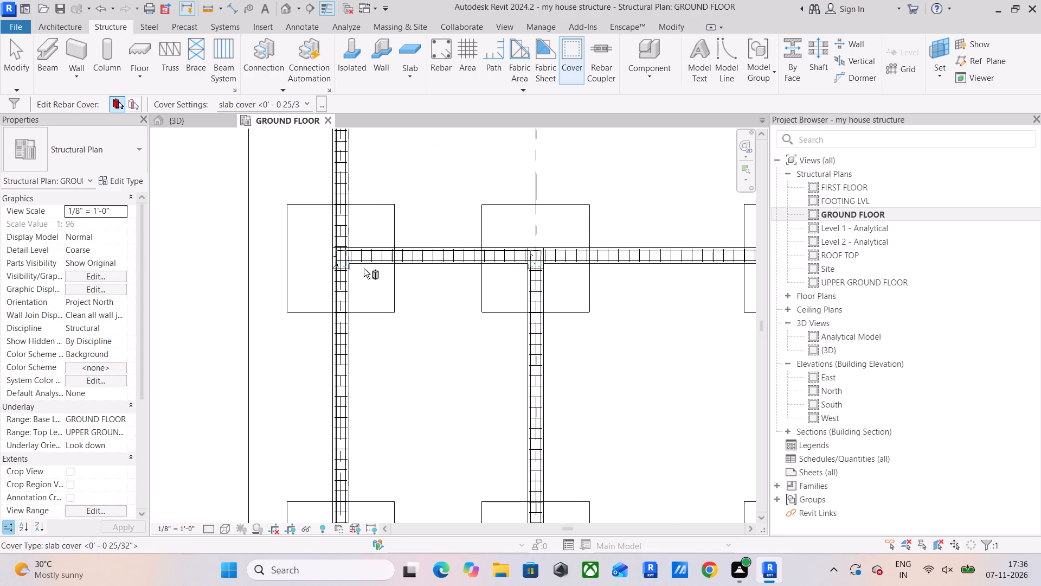
pyautogui.click(364, 269)
pyautogui.scroll(-4, 363, 278)
pyautogui.moveTo(368, 281); pyautogui.dragTo(378, 175, button='middle')
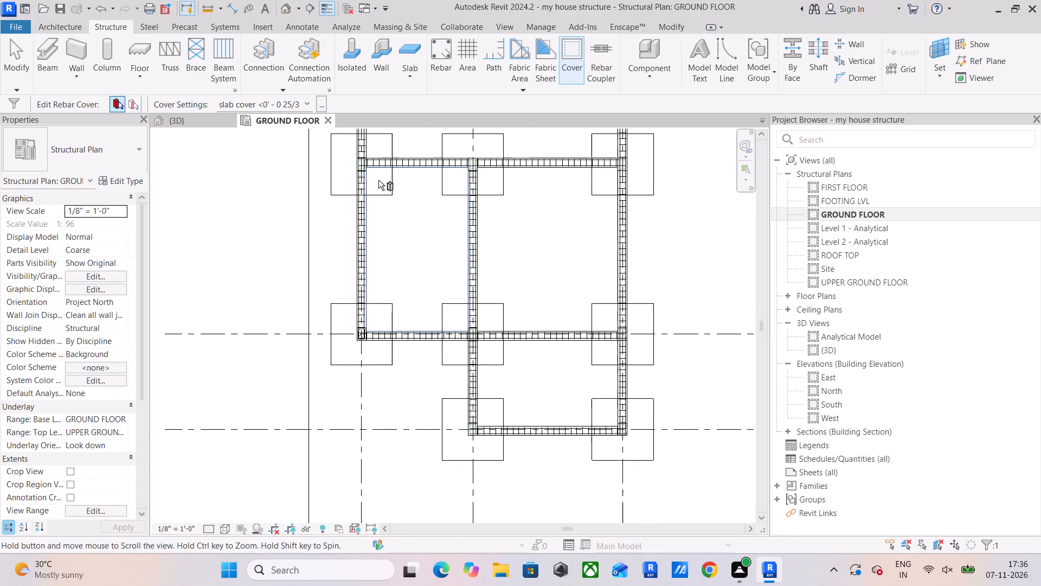
pyautogui.scroll(3, 485, 351)
pyautogui.click(476, 435)
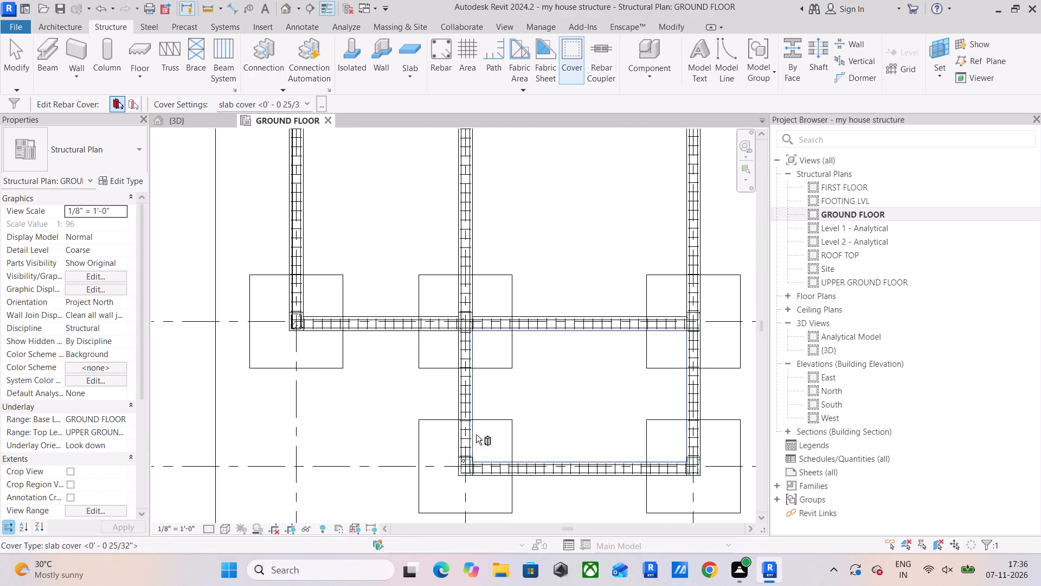
pyautogui.moveTo(555, 460); pyautogui.dragTo(492, 336, button='middle')
pyautogui.scroll(-2, 484, 453)
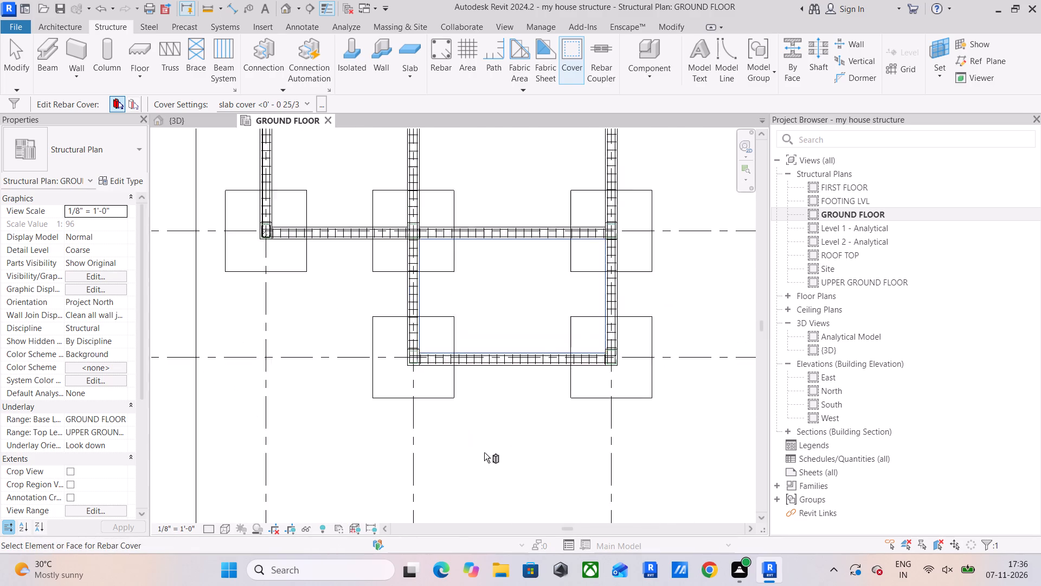
pyautogui.scroll(-2, 484, 453)
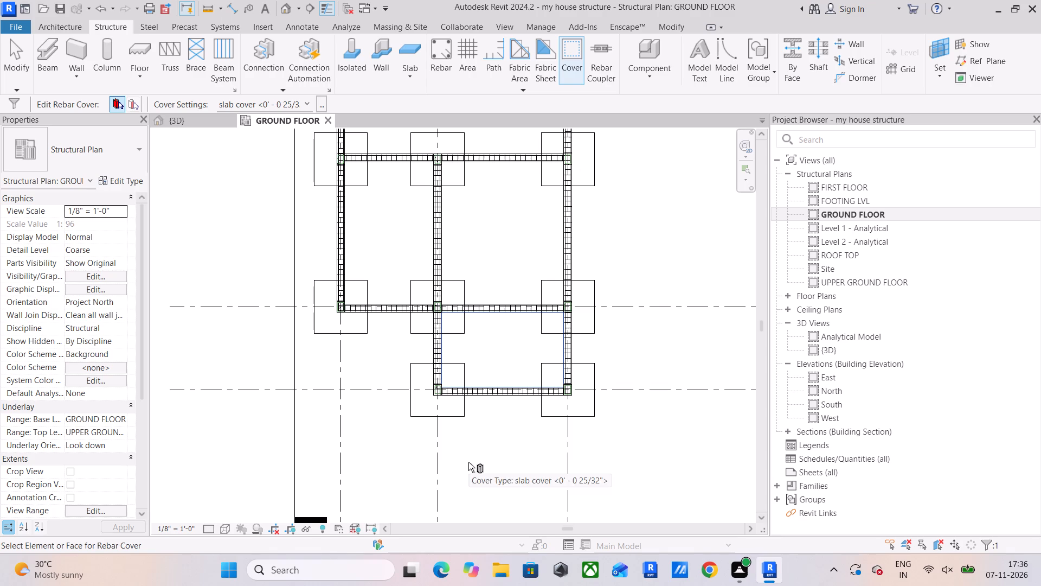
pyautogui.press('Escape')
pyautogui.press('Escape')
pyautogui.press('Escape')
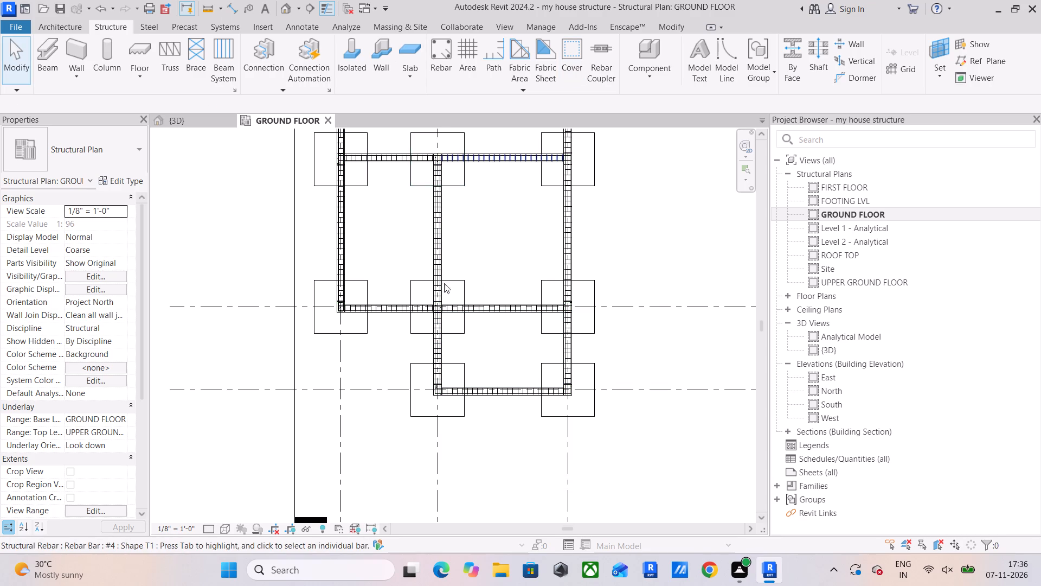
# Close the gap in the Section 1 line that crosses the plan between grids 4 and 5.
pyautogui.scroll(-9, 447, 296)
pyautogui.moveTo(453, 300); pyautogui.dragTo(437, 372, button='middle')
pyautogui.scroll(5, 377, 250)
pyautogui.scroll(4, 422, 325)
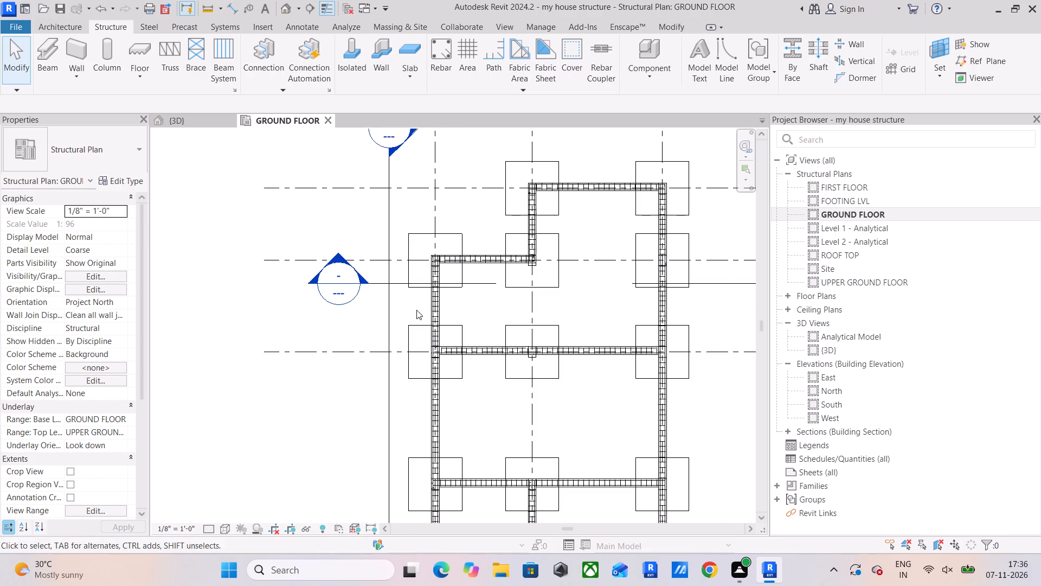
pyautogui.click(380, 282)
pyautogui.scroll(-4, 393, 342)
pyautogui.scroll(-4, 513, 307)
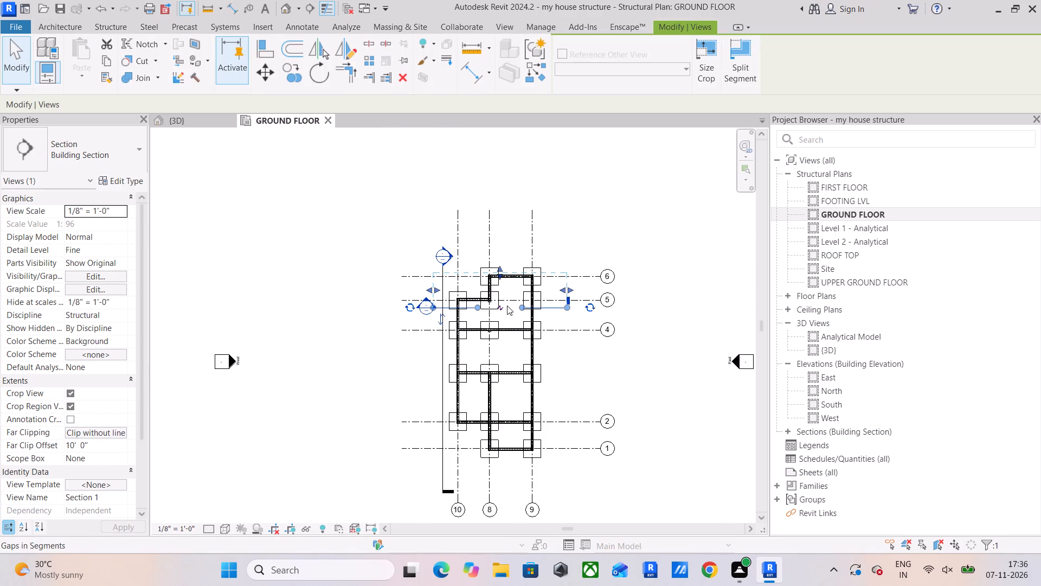
pyautogui.click(502, 308)
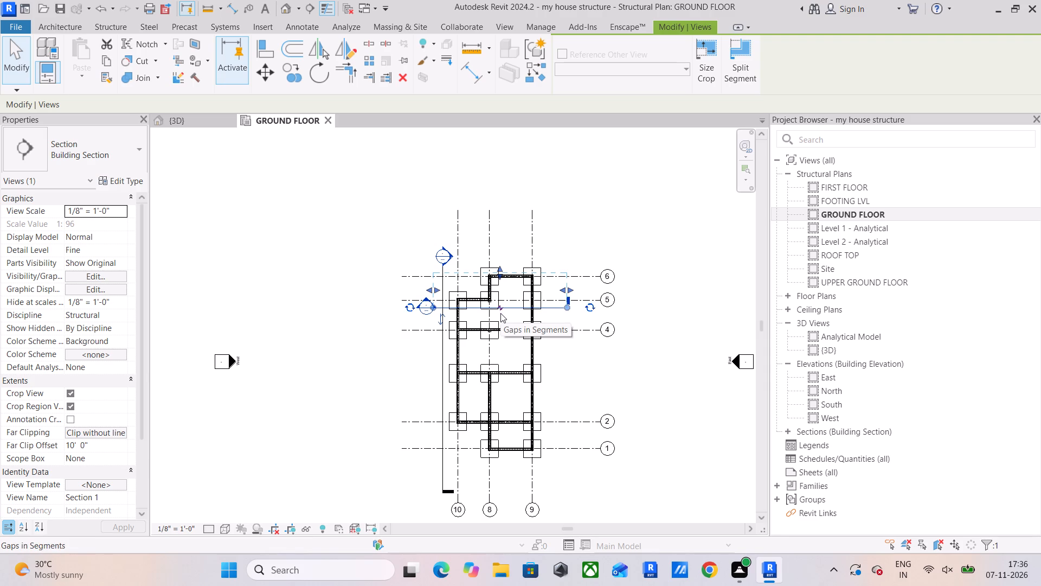
# Move the Section 1 line down the plan to just outside the front beam at grid 1.
pyautogui.scroll(9, 447, 317)
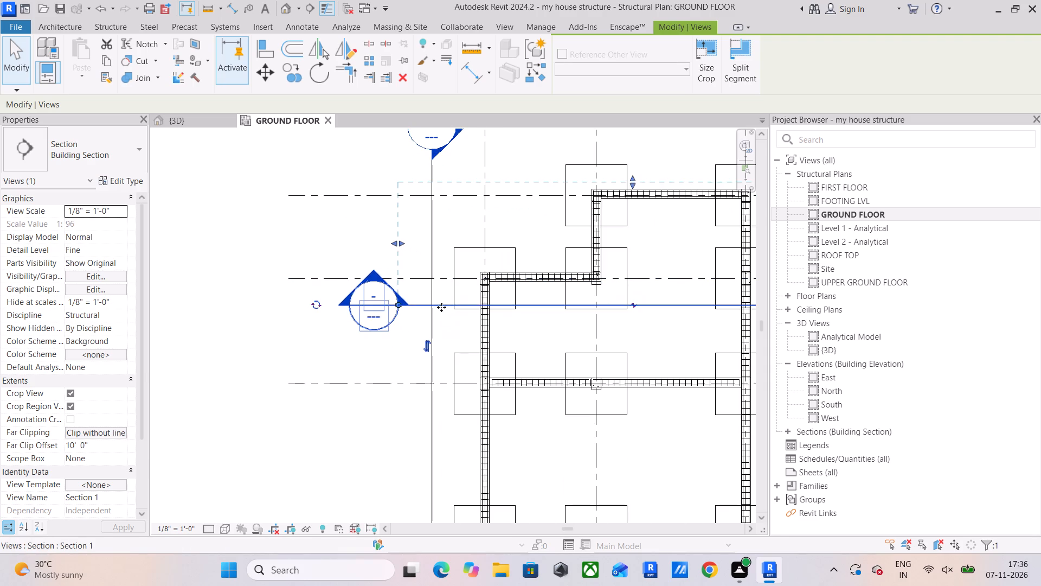
pyautogui.moveTo(442, 307); pyautogui.dragTo(433, 474)
pyautogui.scroll(-9, 433, 474)
pyautogui.moveTo(438, 466); pyautogui.dragTo(472, 307, button='middle')
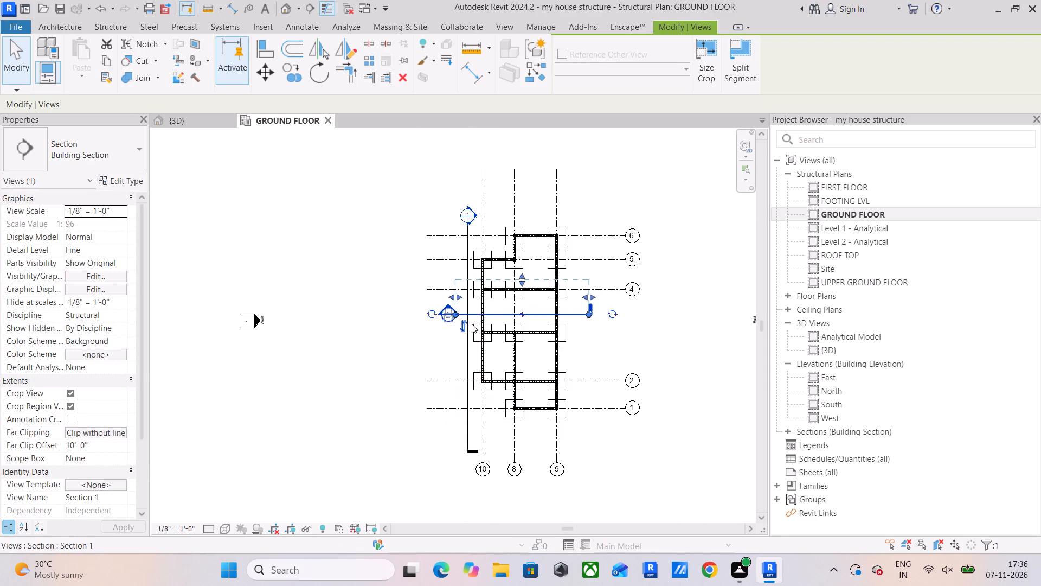
pyautogui.scroll(4, 476, 304)
pyautogui.moveTo(470, 322); pyautogui.dragTo(467, 433)
pyautogui.moveTo(467, 433); pyautogui.dragTo(470, 305, button='middle')
pyautogui.moveTo(472, 306); pyautogui.dragTo(473, 388)
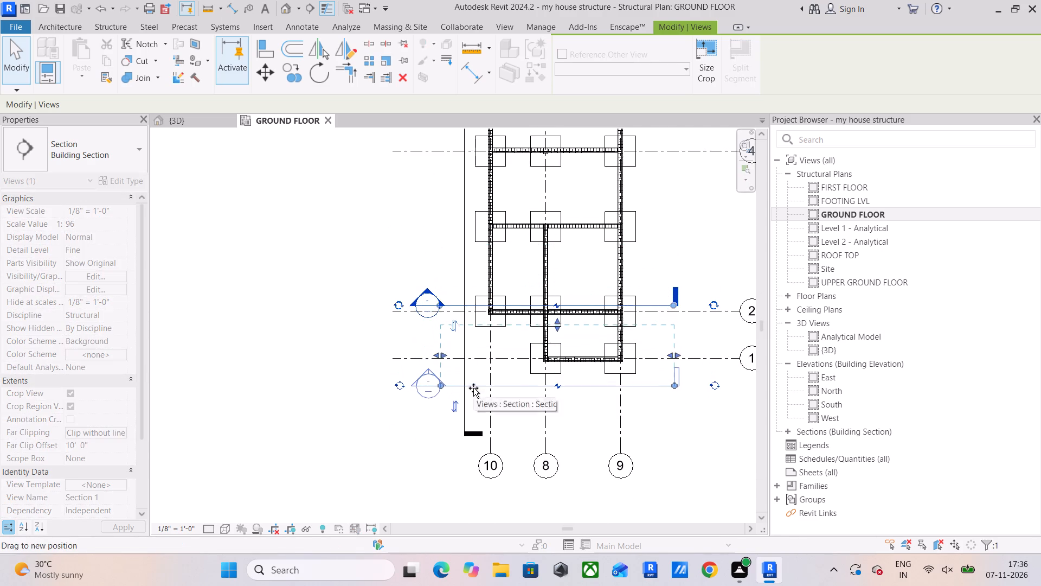
pyautogui.moveTo(473, 388); pyautogui.dragTo(473, 388)
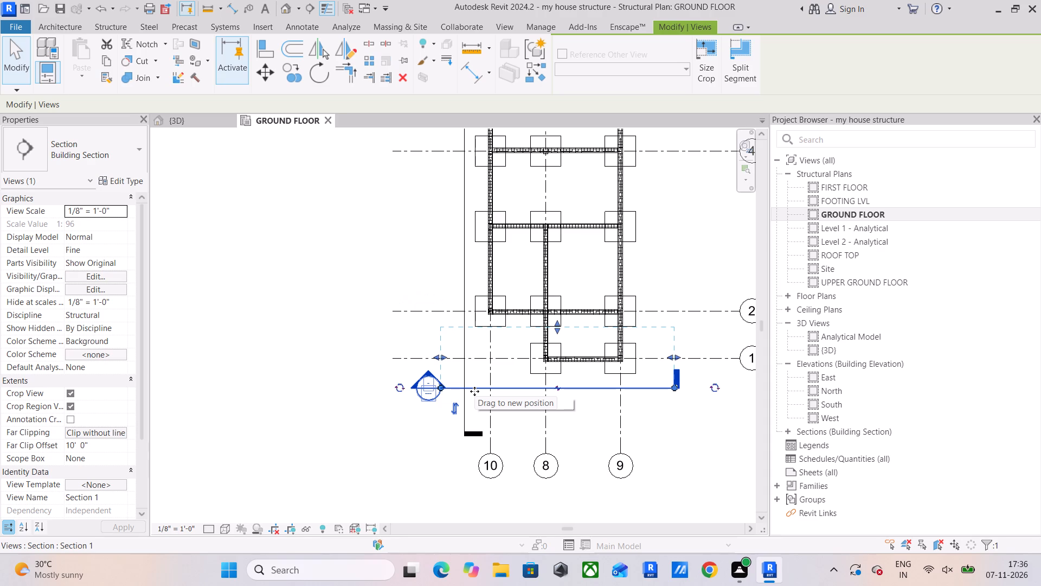
pyautogui.scroll(6, 524, 389)
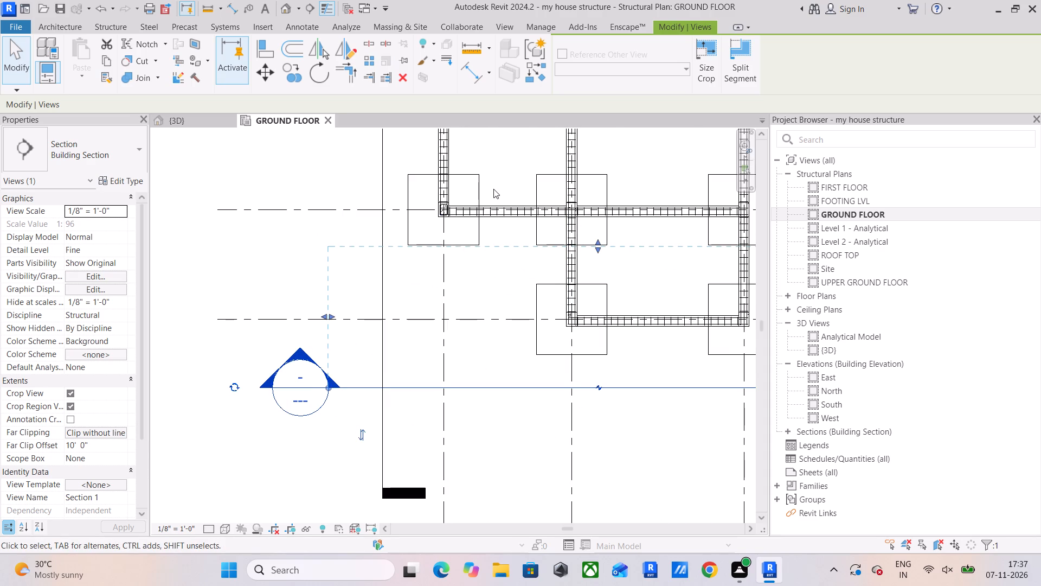
# Open the Section 1 view and examine the beams, footings and levels it shows.
pyautogui.press('Escape')
pyautogui.press('Escape')
pyautogui.doubleClick(295, 352)
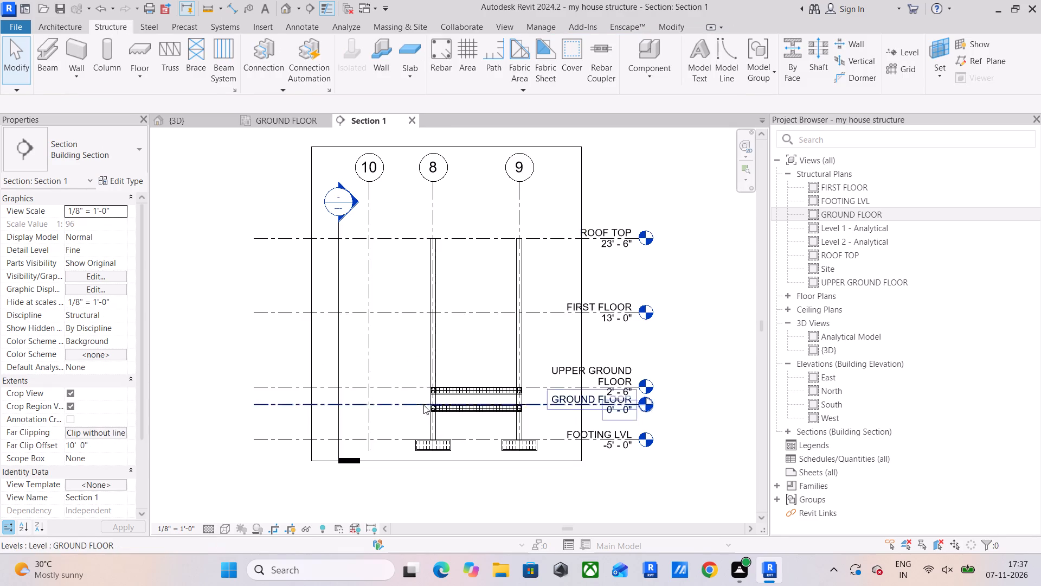
pyautogui.scroll(11, 423, 405)
pyautogui.moveTo(453, 410); pyautogui.dragTo(304, 419, button='middle')
pyautogui.scroll(-10, 385, 380)
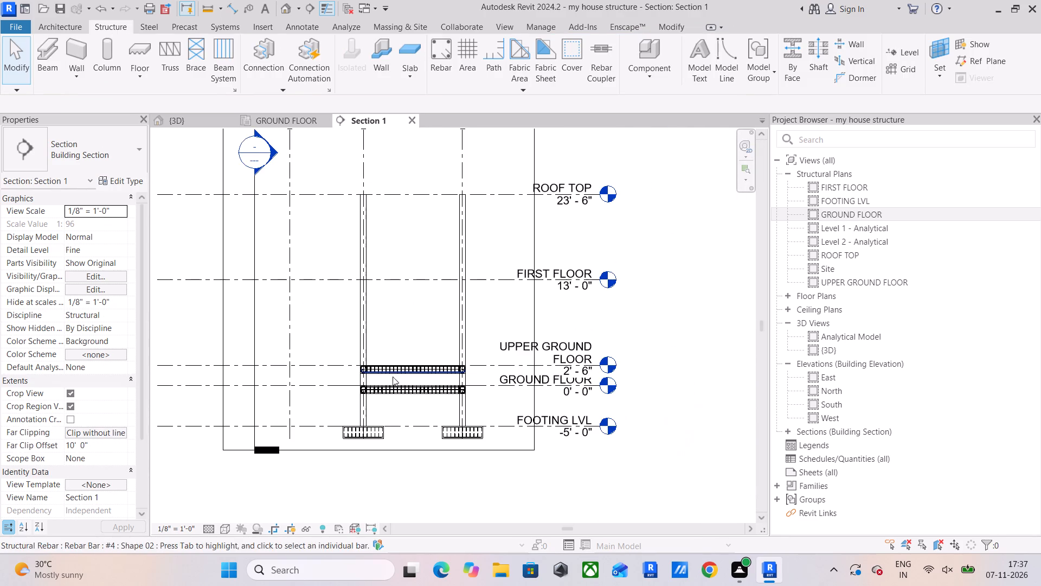
pyautogui.scroll(-6, 348, 326)
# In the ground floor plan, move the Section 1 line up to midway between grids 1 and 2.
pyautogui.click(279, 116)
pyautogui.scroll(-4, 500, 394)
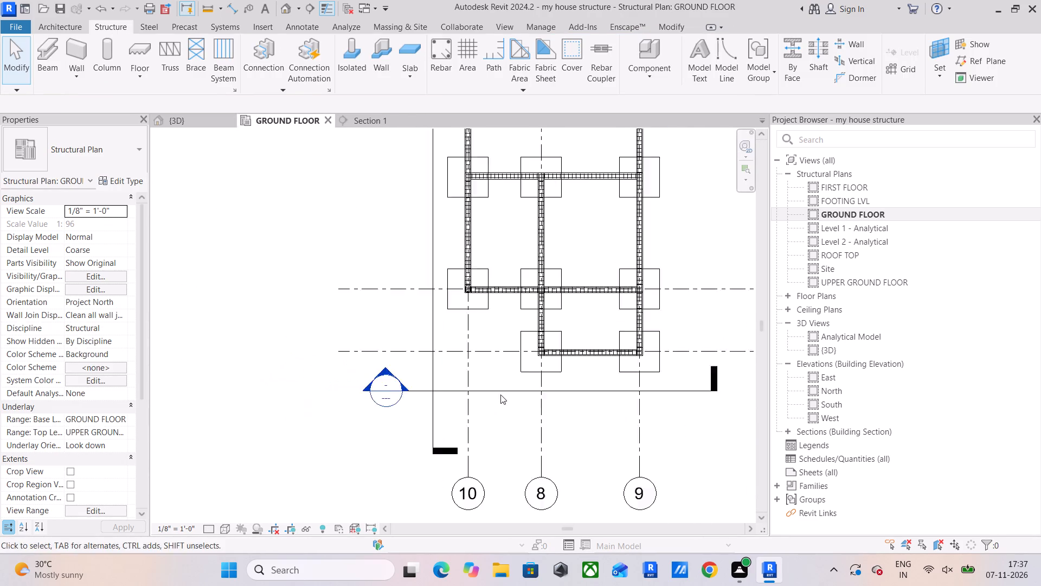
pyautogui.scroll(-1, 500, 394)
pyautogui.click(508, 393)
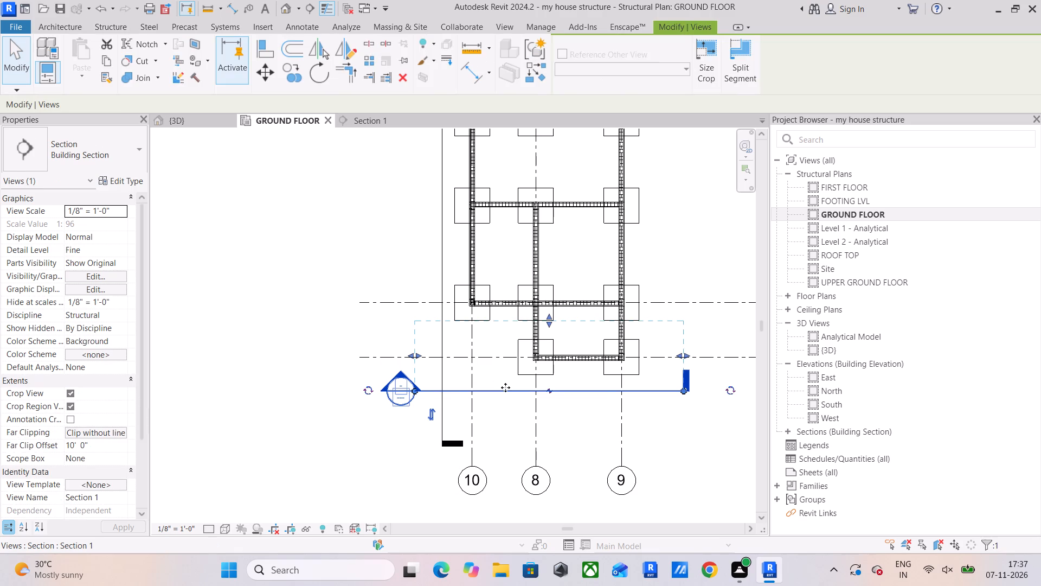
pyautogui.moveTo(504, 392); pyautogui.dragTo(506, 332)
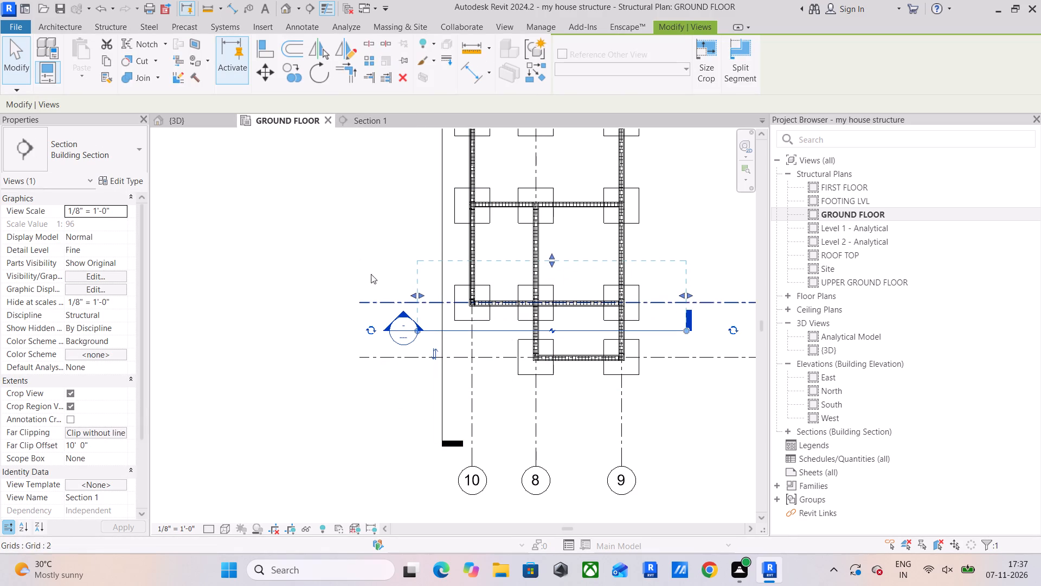
# Examine the beams between grids 10 and 8 in the Section 1 view, including the lower beam's properties.
pyautogui.click(365, 122)
pyautogui.scroll(11, 401, 379)
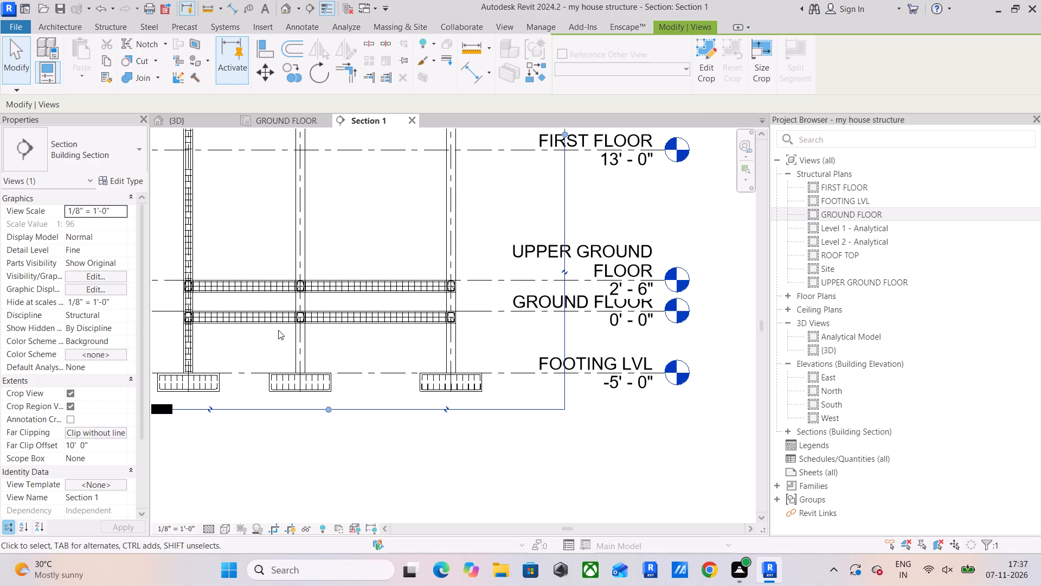
pyautogui.moveTo(301, 381); pyautogui.dragTo(404, 462, button='middle')
pyautogui.click(356, 274)
pyautogui.scroll(6, 303, 386)
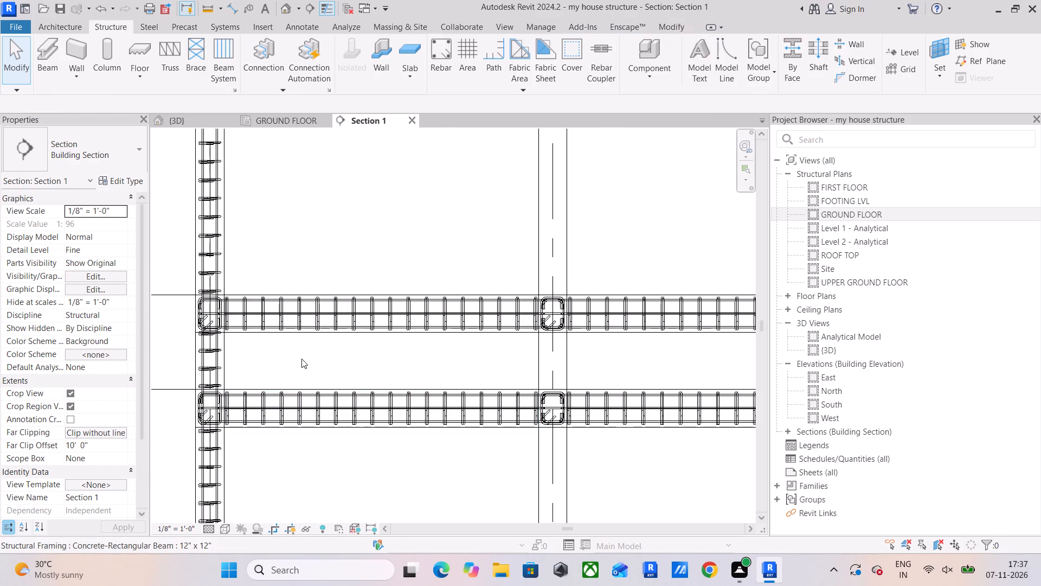
pyautogui.scroll(3, 294, 317)
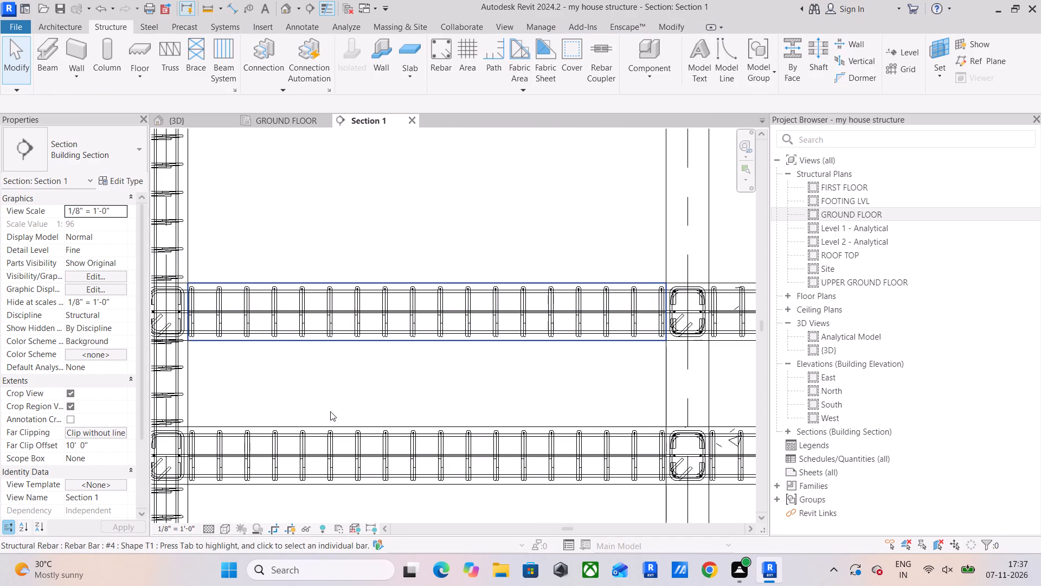
pyautogui.click(315, 427)
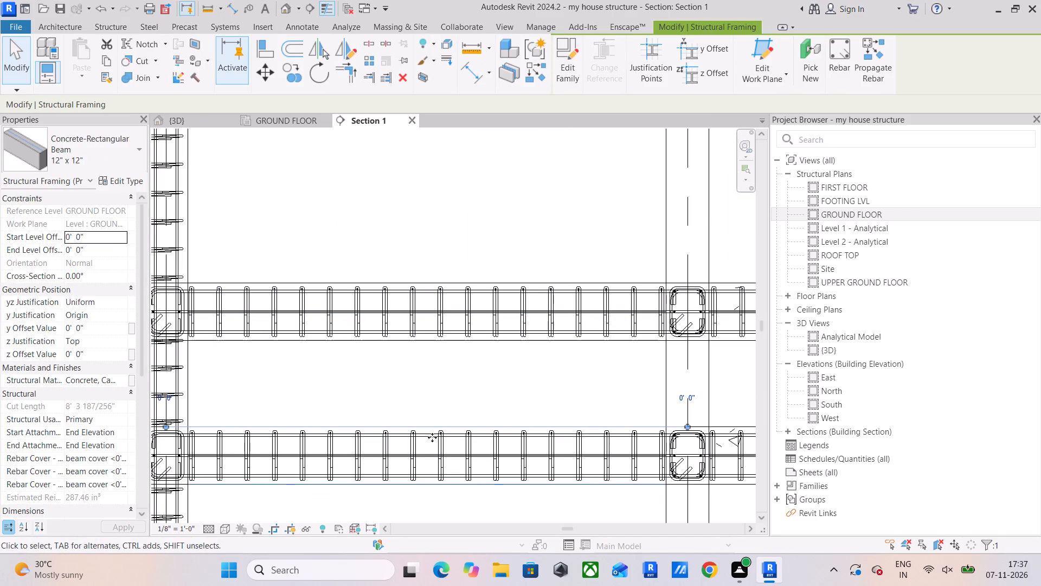
pyautogui.scroll(4, 513, 270)
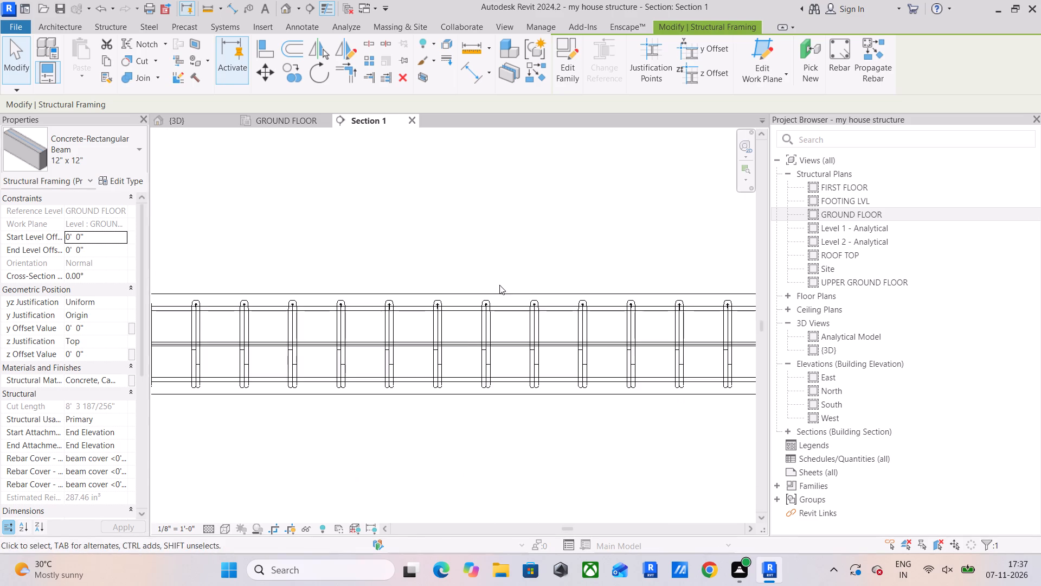
pyautogui.scroll(-9, 495, 294)
# In the ground floor plan, move the Section 1 line just behind the grid 2 beam and shorten its far clip offset to about 6' 5".
pyautogui.click(287, 117)
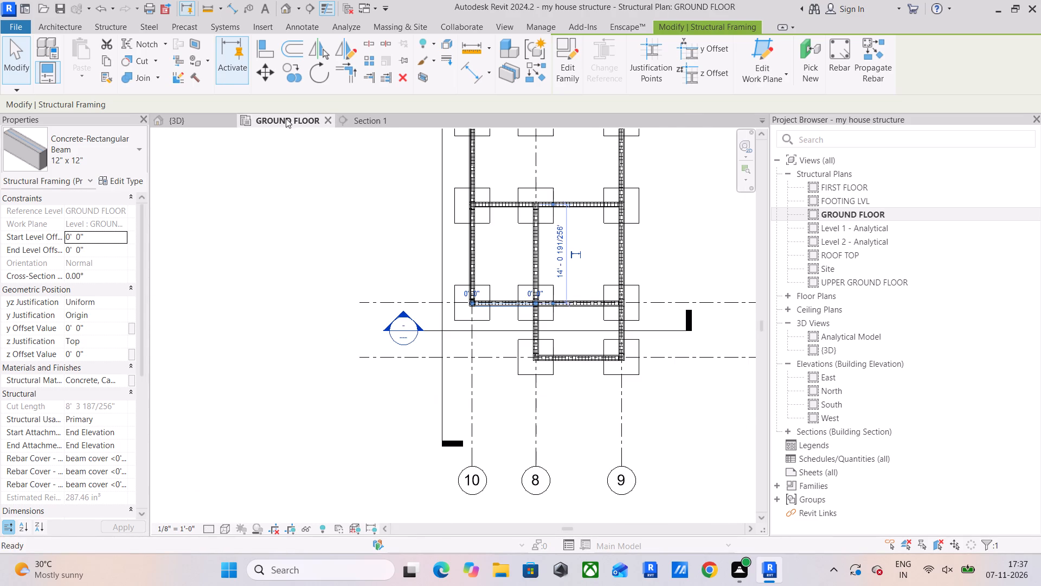
pyautogui.click(486, 331)
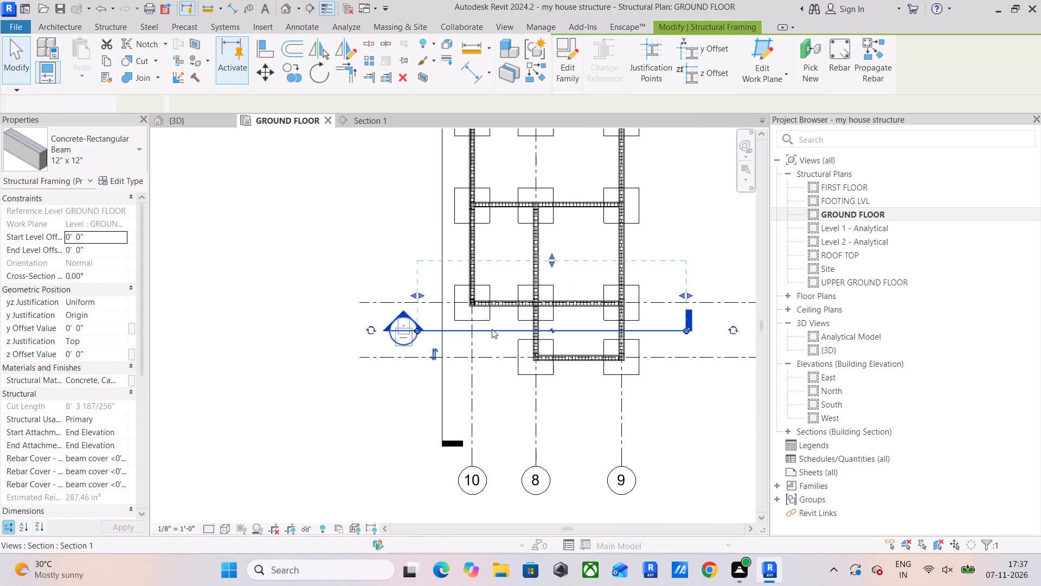
pyautogui.moveTo(492, 329); pyautogui.dragTo(496, 281)
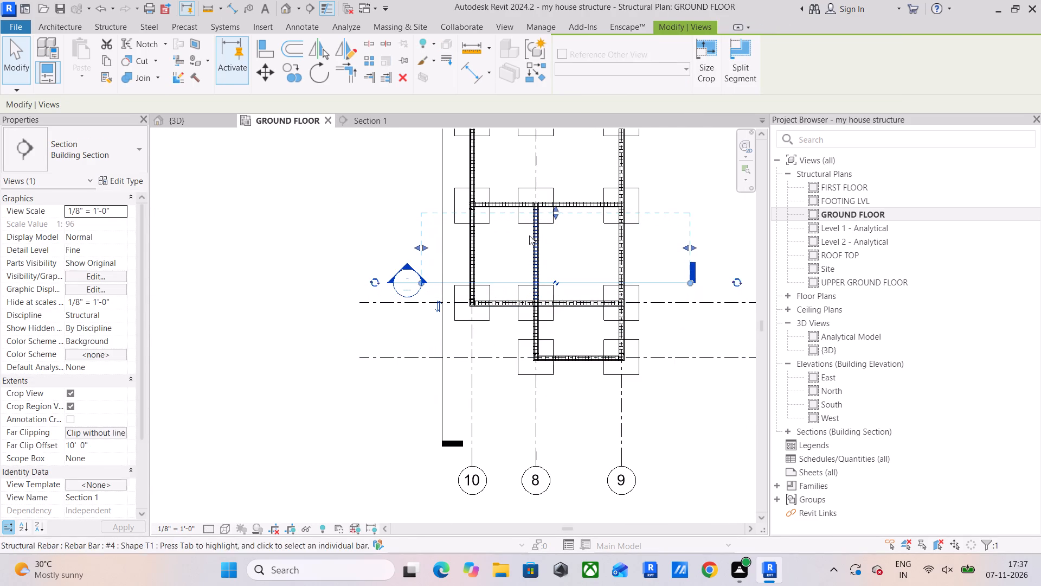
pyautogui.moveTo(555, 215); pyautogui.dragTo(549, 239)
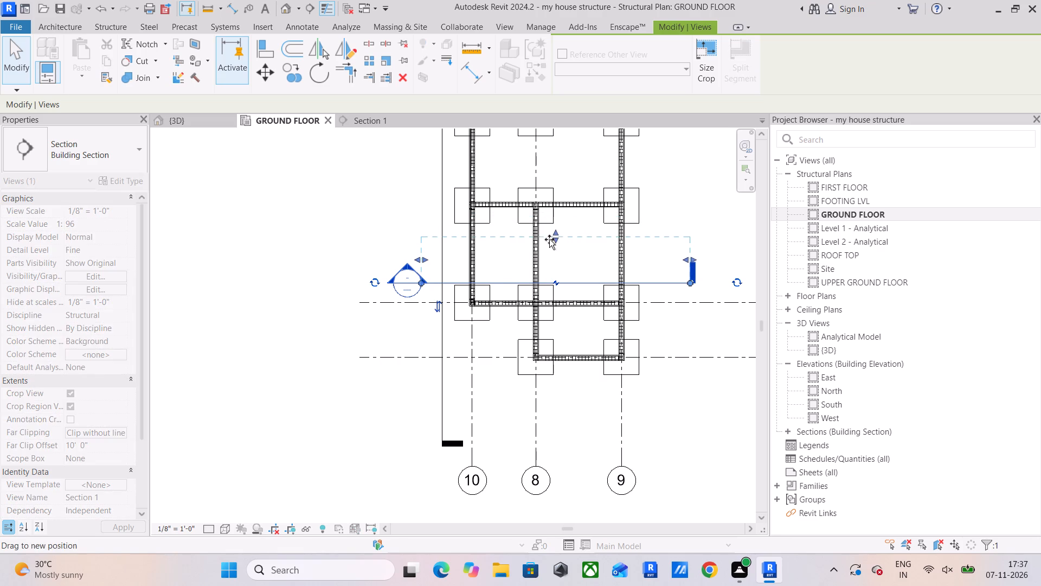
pyautogui.moveTo(549, 239); pyautogui.dragTo(549, 240)
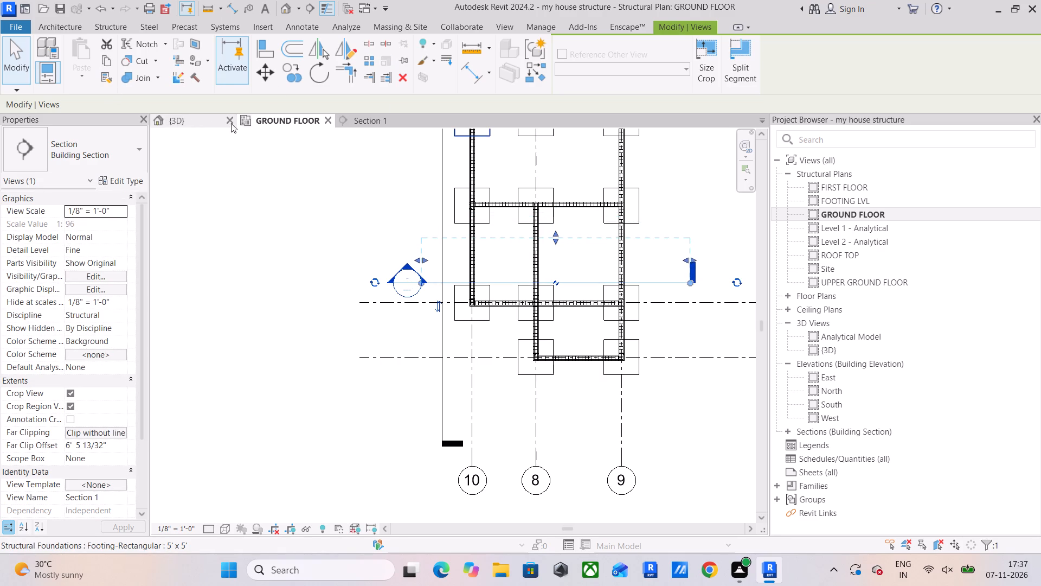
# Examine the cut slabs and beams between grids 10 and 8 in the Section 1 view.
pyautogui.click(349, 122)
pyautogui.scroll(2, 371, 360)
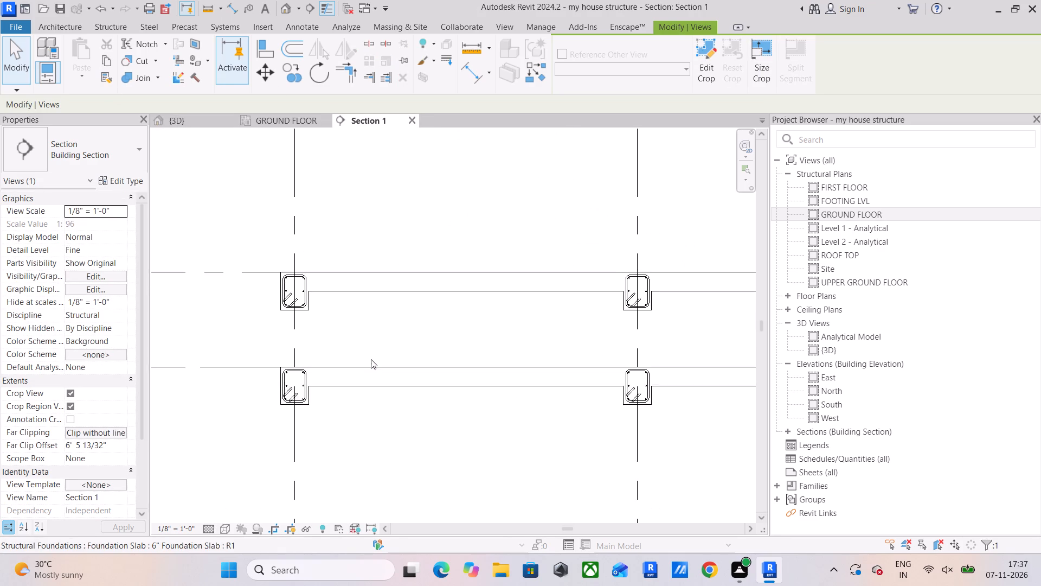
pyautogui.moveTo(371, 359); pyautogui.dragTo(342, 364, button='middle')
pyautogui.scroll(5, 305, 384)
pyautogui.moveTo(290, 383); pyautogui.dragTo(257, 381, button='middle')
pyautogui.scroll(-3, 418, 348)
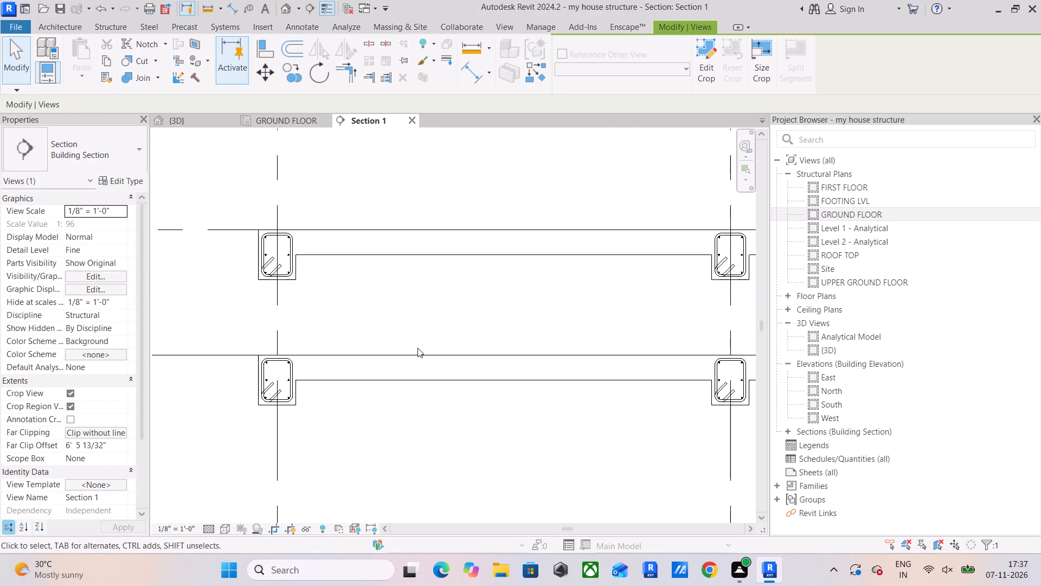
pyautogui.moveTo(416, 348); pyautogui.dragTo(376, 351, button='middle')
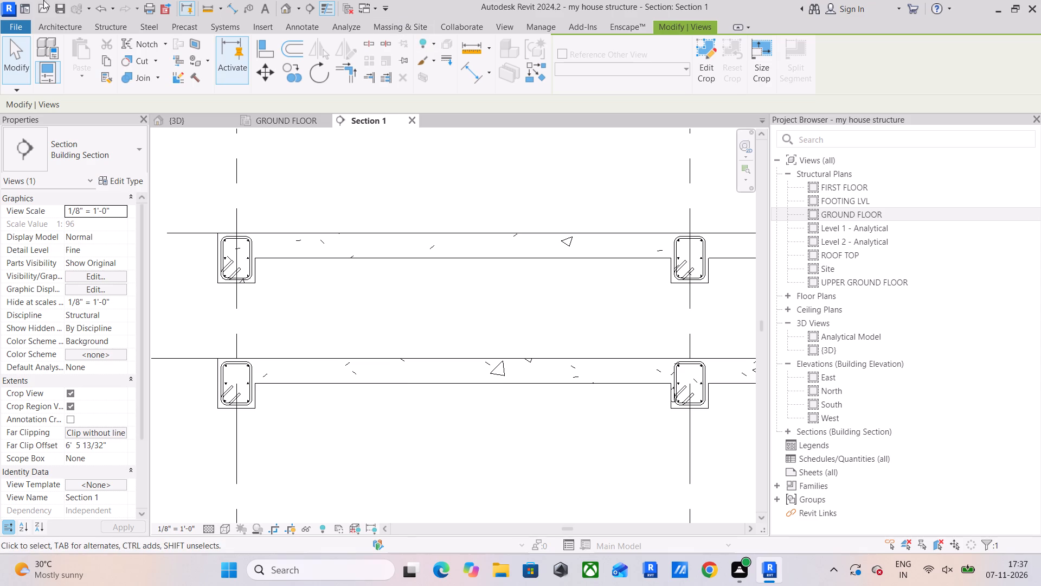
# Place a straight #4 rebar, shape 00, along the top of the ground floor slab between grids 10 and 8.
pyautogui.click(109, 28)
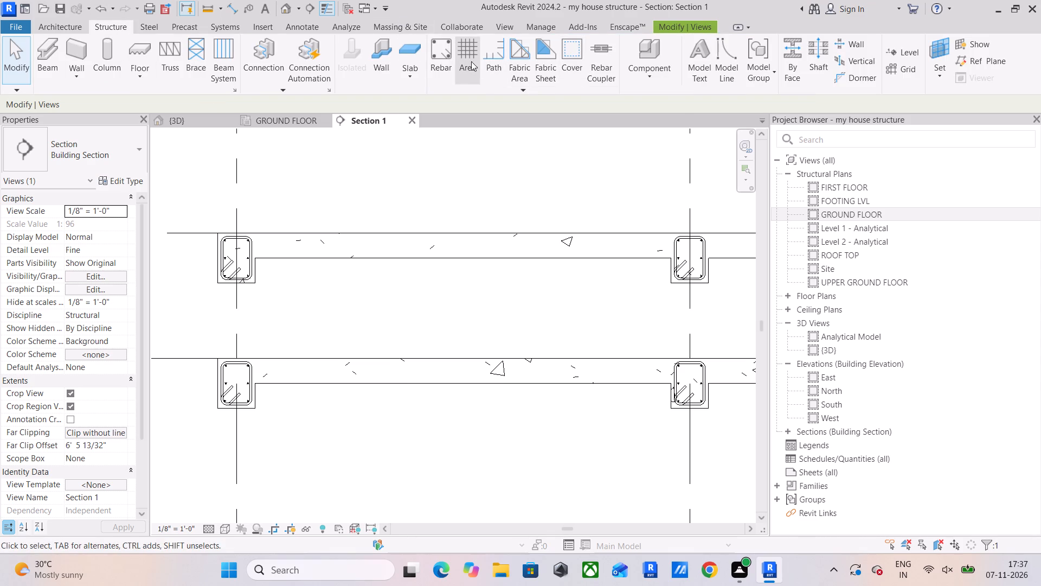
pyautogui.click(442, 56)
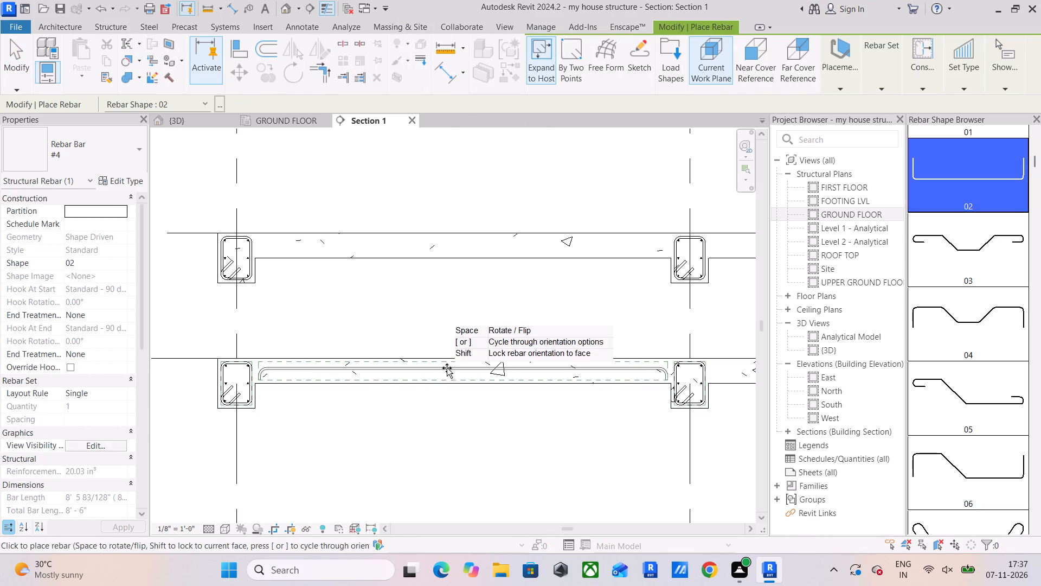
pyautogui.scroll(2, 332, 372)
pyautogui.moveTo(336, 370); pyautogui.dragTo(256, 357, button='middle')
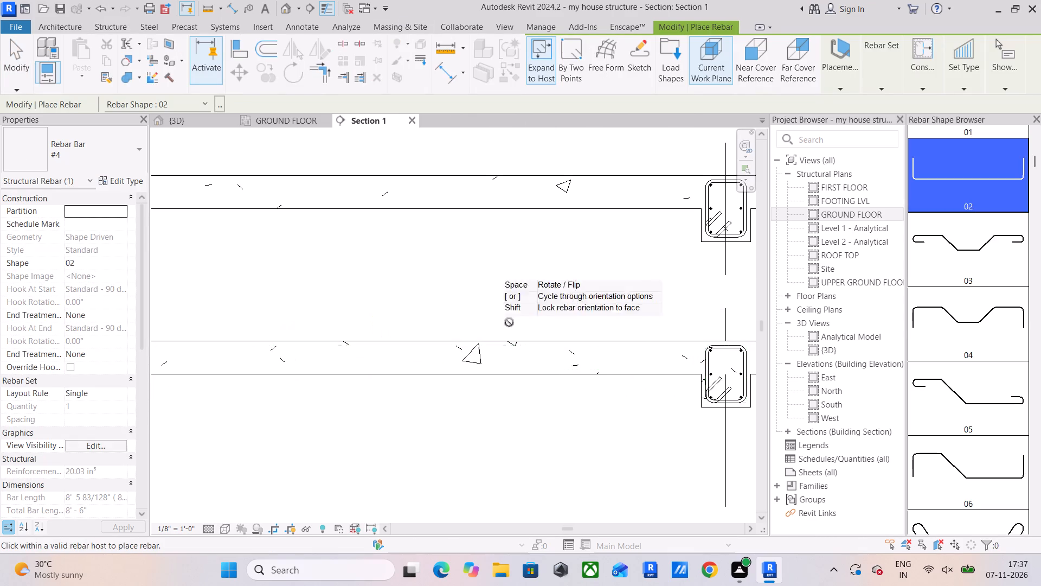
pyautogui.scroll(12, 959, 277)
pyautogui.click(967, 170)
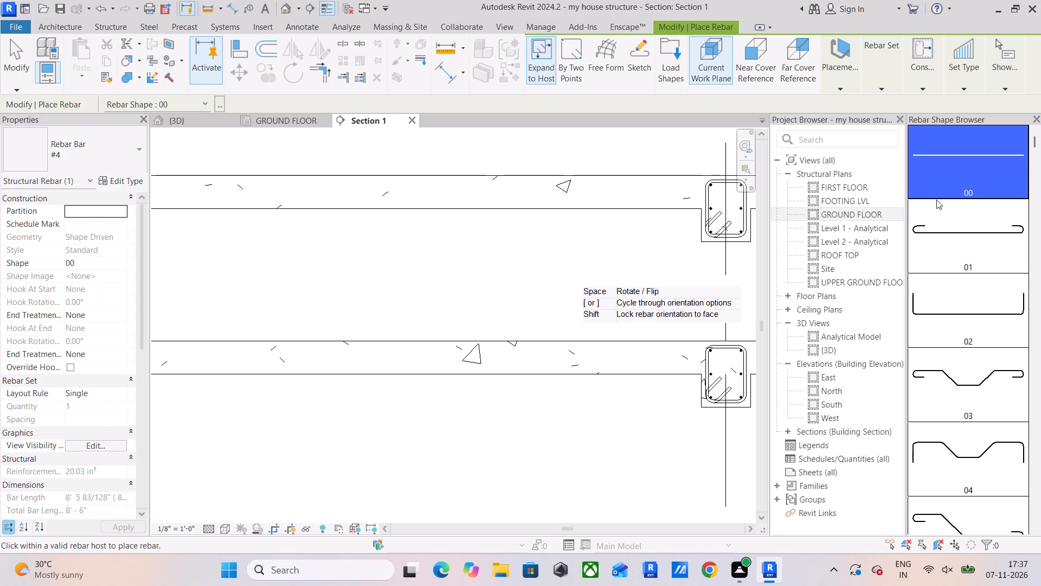
pyautogui.scroll(-3, 254, 382)
pyautogui.moveTo(272, 375); pyautogui.dragTo(370, 366, button='middle')
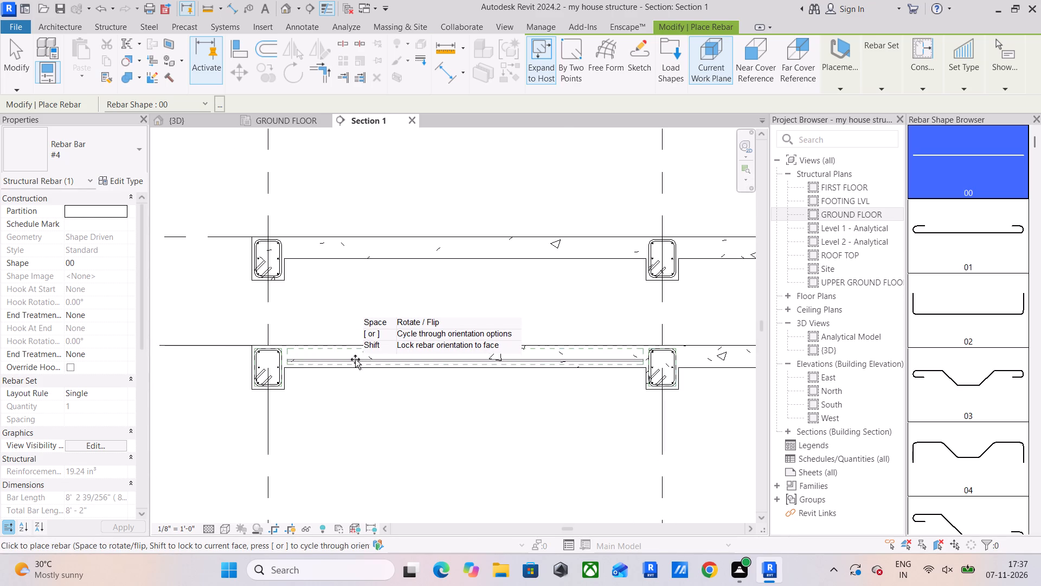
pyautogui.scroll(5, 355, 359)
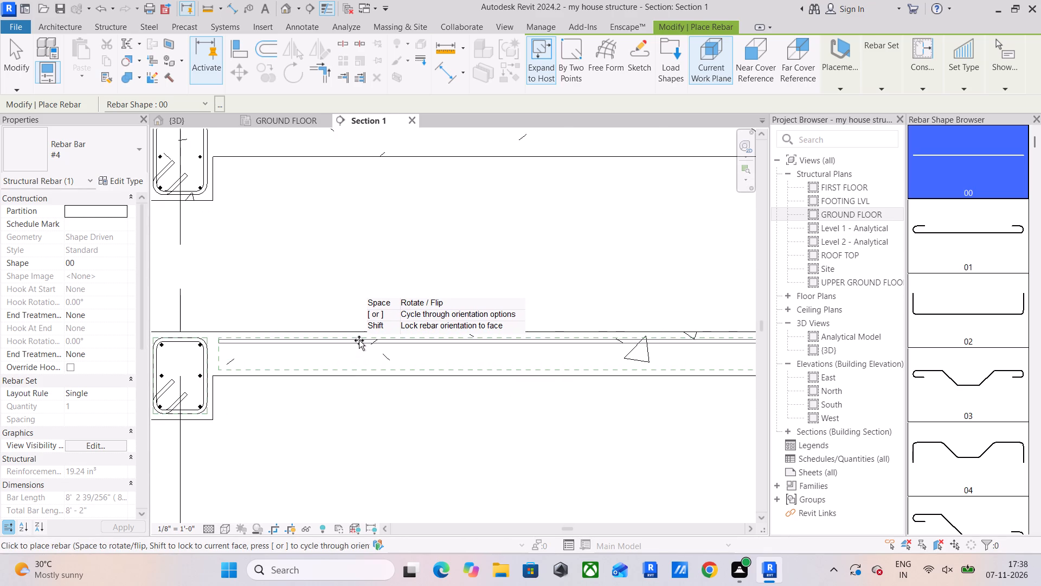
pyautogui.scroll(3, 359, 340)
pyautogui.moveTo(359, 340); pyautogui.dragTo(360, 346, button='middle')
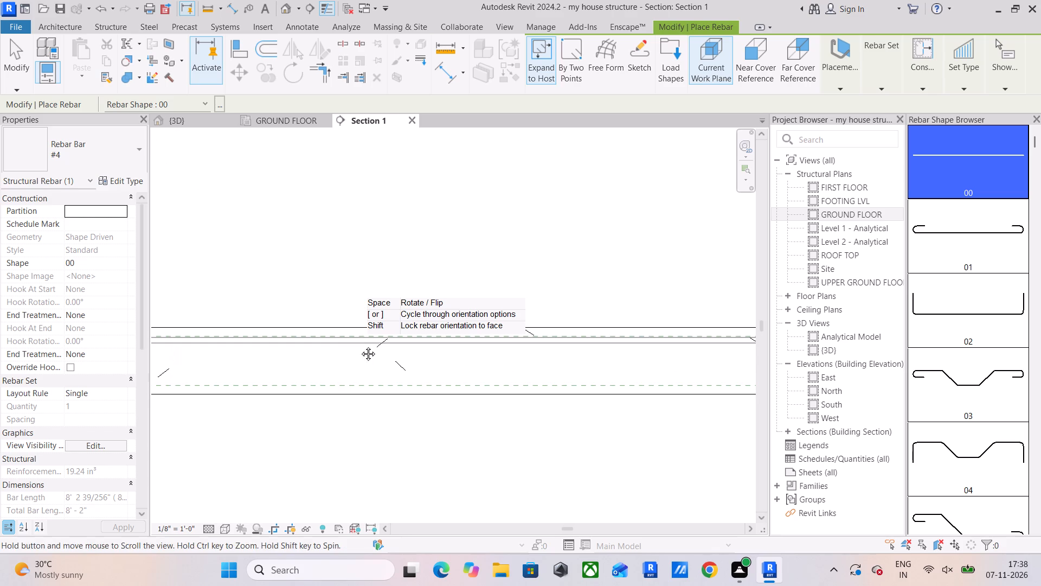
pyautogui.moveTo(360, 346); pyautogui.dragTo(363, 355, button='middle')
pyautogui.scroll(-2, 363, 355)
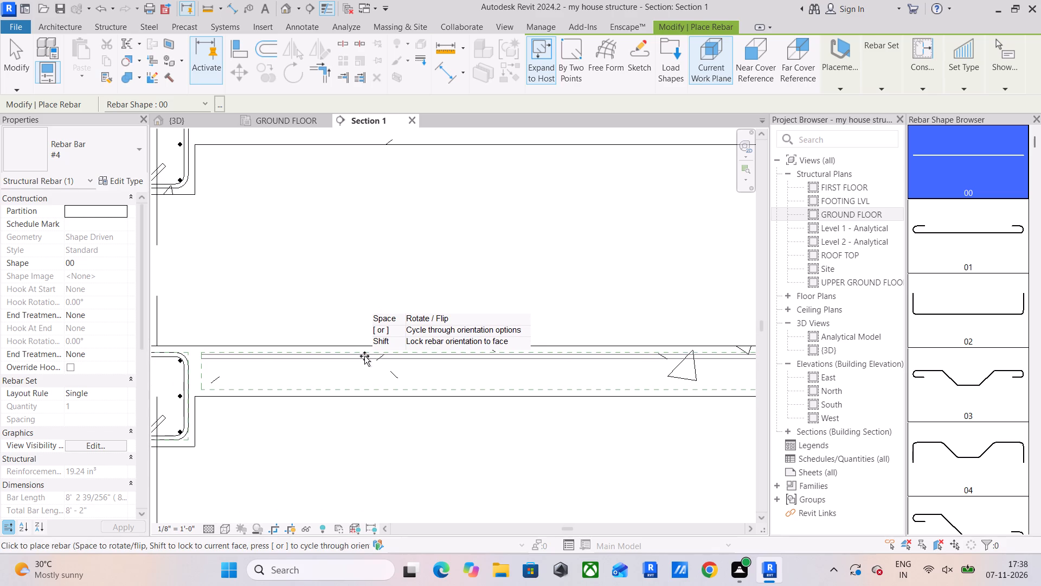
pyautogui.click(364, 356)
# Place a straight #4 rebar, shape 00, along the top of the upper ground floor slab between grids 10 and 8.
pyautogui.scroll(-4, 365, 355)
pyautogui.moveTo(385, 362); pyautogui.dragTo(306, 380, button='middle')
pyautogui.moveTo(352, 389); pyautogui.dragTo(275, 382, button='middle')
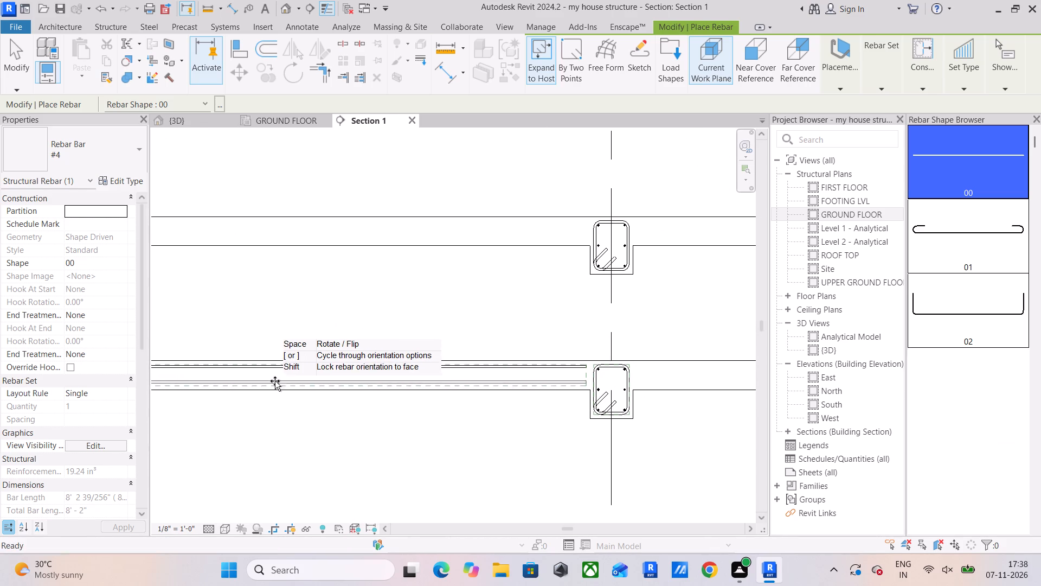
pyautogui.moveTo(287, 300); pyautogui.dragTo(471, 405, button='middle')
pyautogui.scroll(-3, 432, 378)
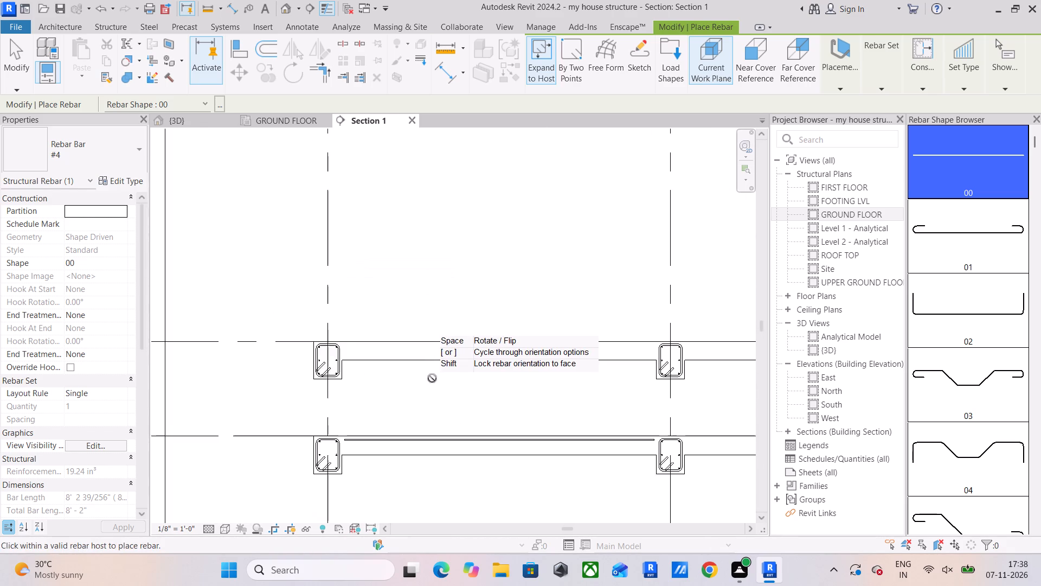
pyautogui.moveTo(432, 378); pyautogui.dragTo(423, 363, button='middle')
pyautogui.scroll(1, 432, 378)
pyautogui.scroll(2, 391, 328)
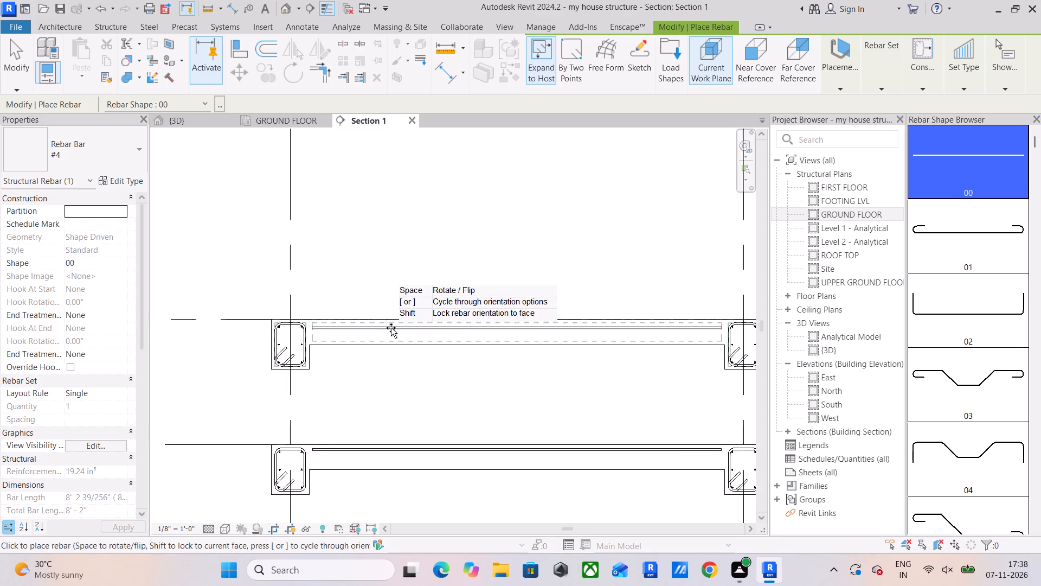
pyautogui.scroll(2, 391, 328)
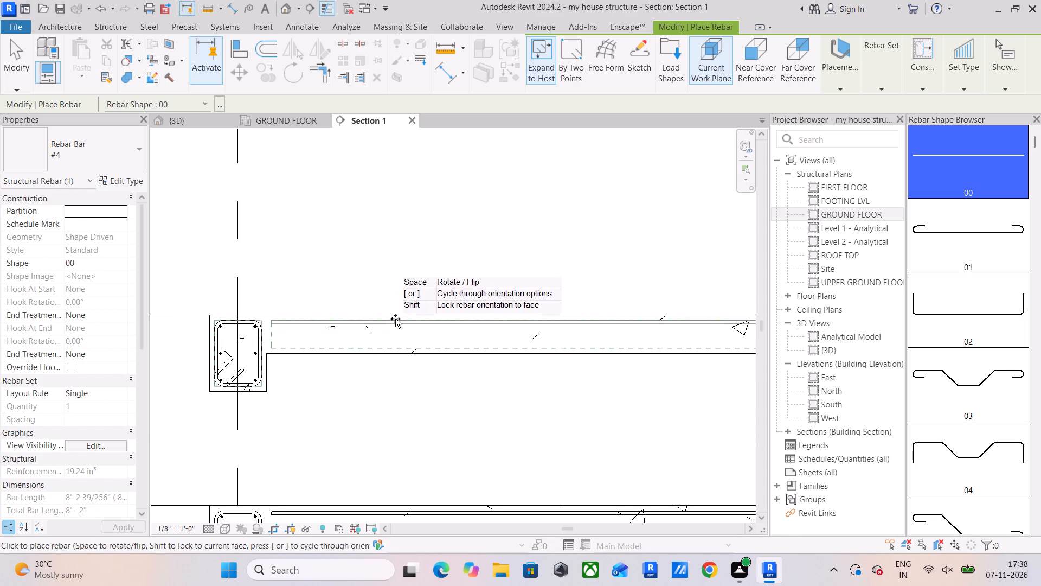
pyautogui.click(395, 322)
# Leave the Rebar tool and delete the straight bar from the ground floor slab between grids 10 and 8.
pyautogui.moveTo(380, 399); pyautogui.dragTo(391, 279, button='middle')
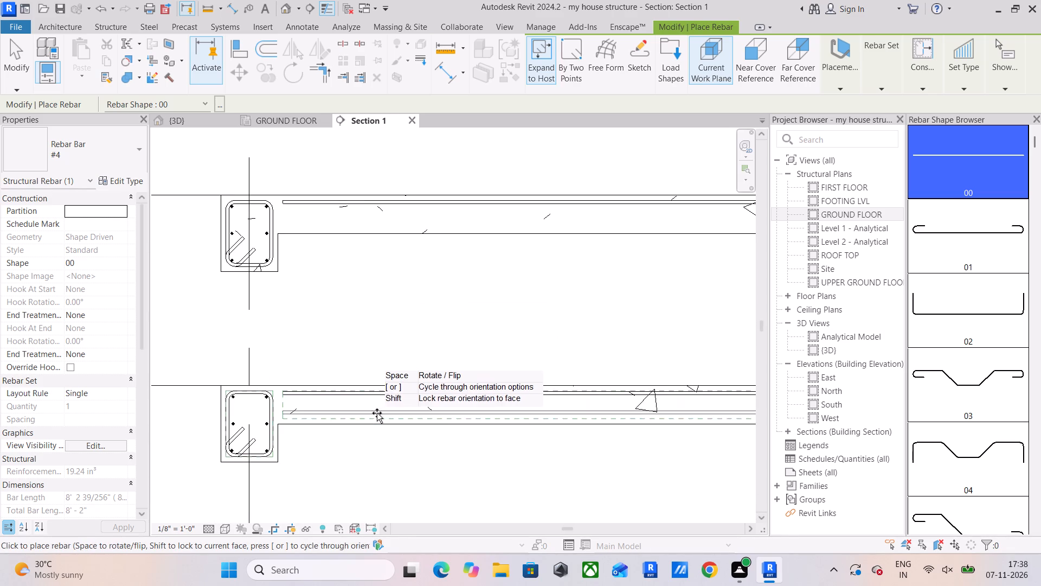
pyautogui.press('Tab')
pyautogui.press('Escape')
pyautogui.press('Escape')
pyautogui.click(376, 391)
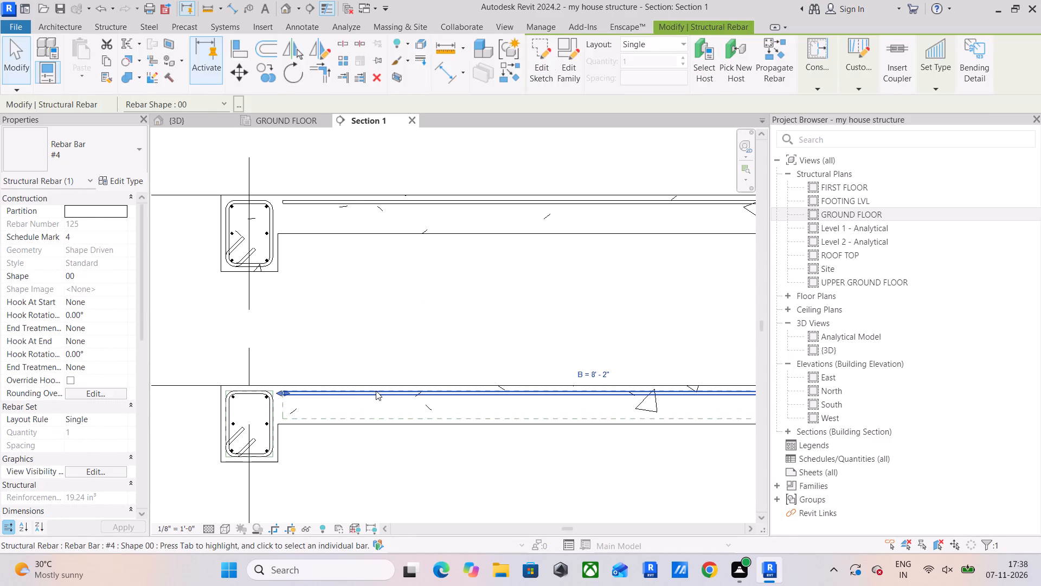
pyautogui.press('Delete')
# Set the upper ground floor slab's straight bar between grids 10 and 8 to a Maximum Spacing layout at 150 mm.
pyautogui.moveTo(399, 313); pyautogui.dragTo(294, 400, button='middle')
pyautogui.scroll(-4, 294, 398)
pyautogui.moveTo(465, 380); pyautogui.dragTo(442, 400, button='middle')
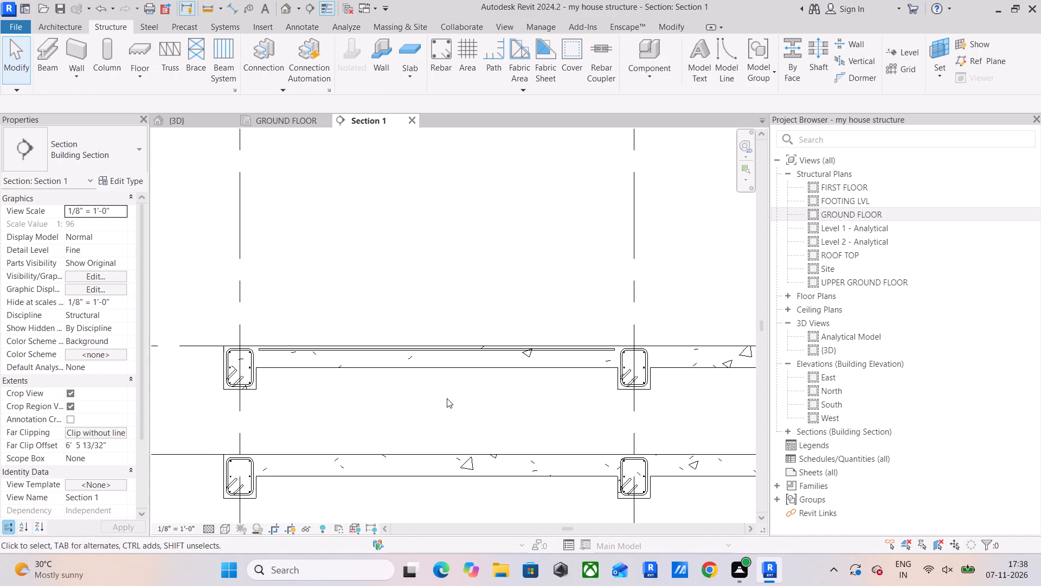
pyautogui.scroll(2, 453, 373)
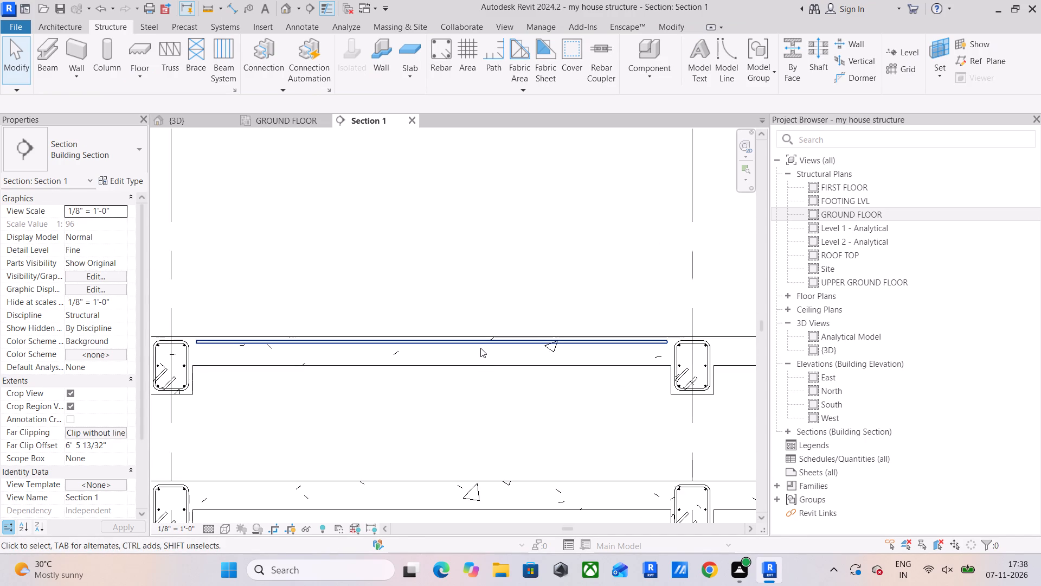
pyautogui.click(480, 348)
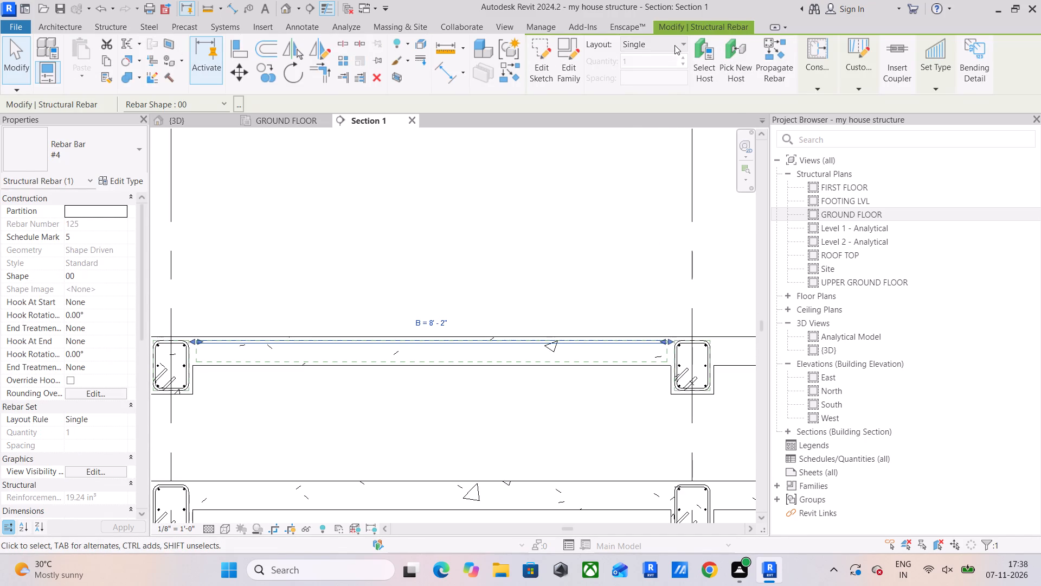
pyautogui.click(674, 45)
pyautogui.click(682, 78)
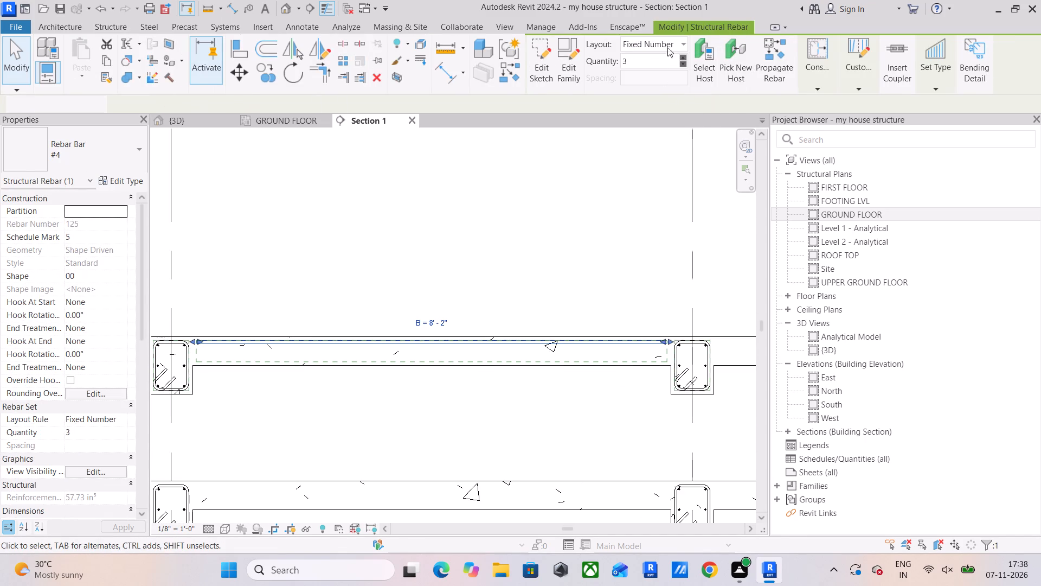
pyautogui.click(668, 45)
pyautogui.click(692, 88)
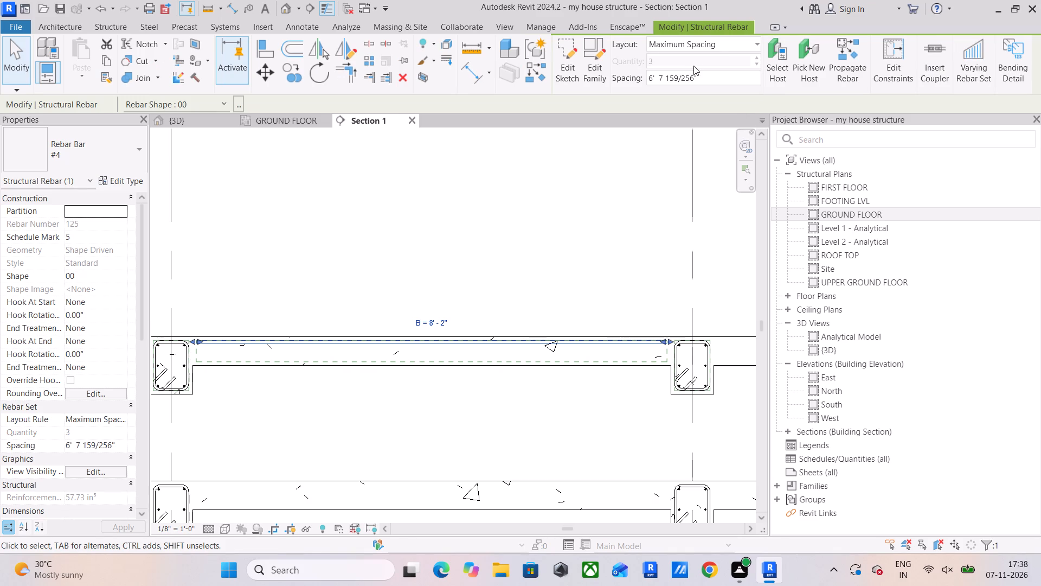
pyautogui.click(708, 79)
pyautogui.write('150MM')
pyautogui.press('Return')
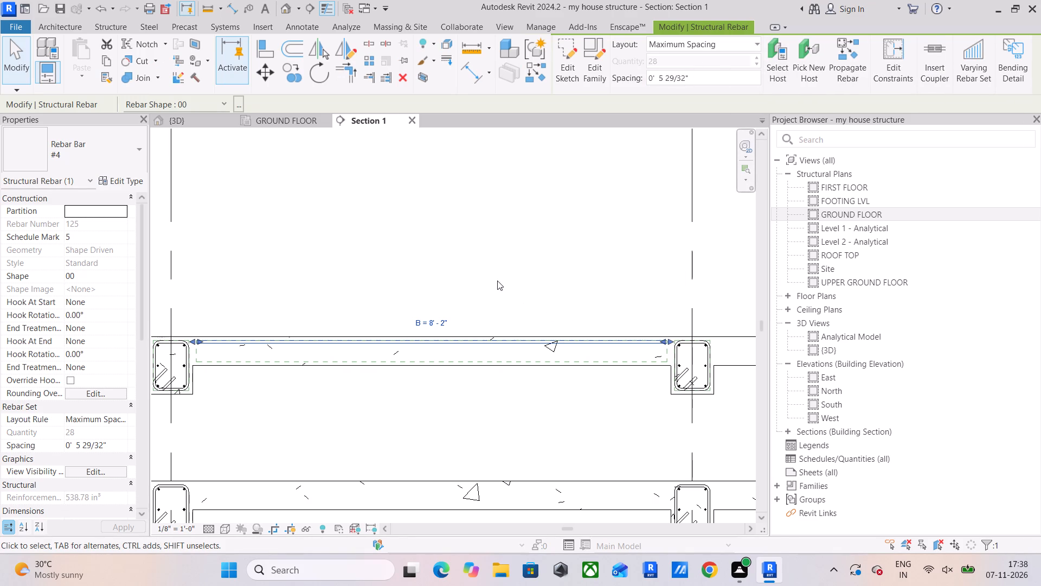
# In the GROUND FLOOR plan, move the Section 2 line just inside the building past grid 10 and shorten its depth to about 3' 10".
pyautogui.click(267, 126)
pyautogui.scroll(-5, 323, 239)
pyautogui.moveTo(324, 239); pyautogui.dragTo(297, 366, button='middle')
pyautogui.scroll(5, 368, 251)
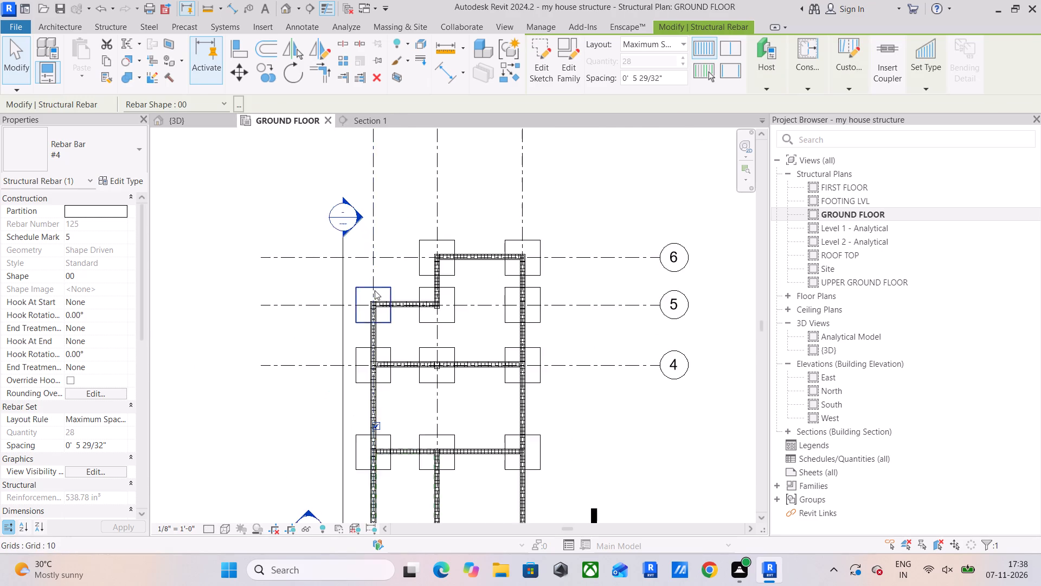
pyautogui.scroll(5, 375, 290)
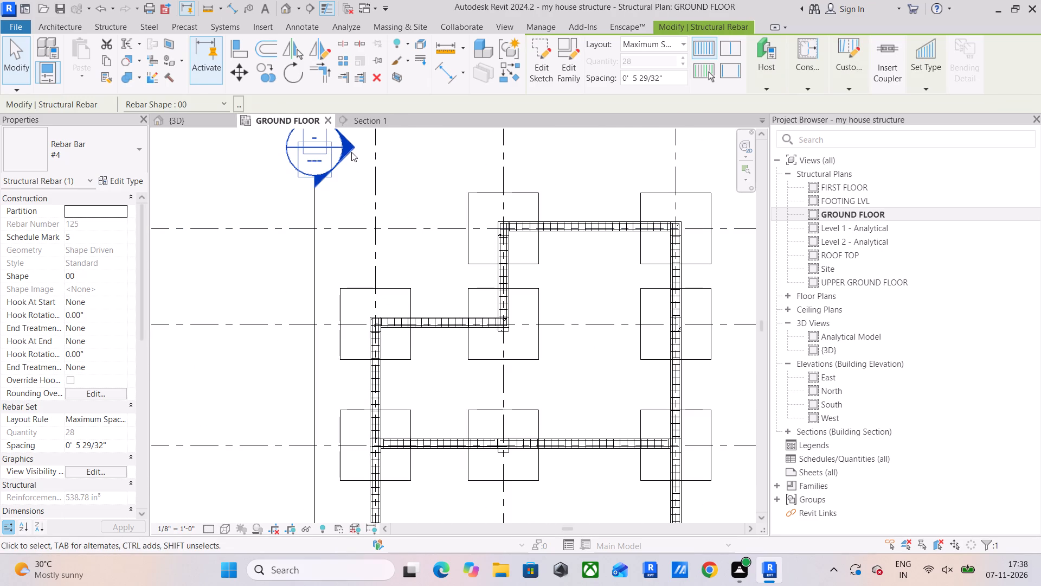
pyautogui.doubleClick(351, 152)
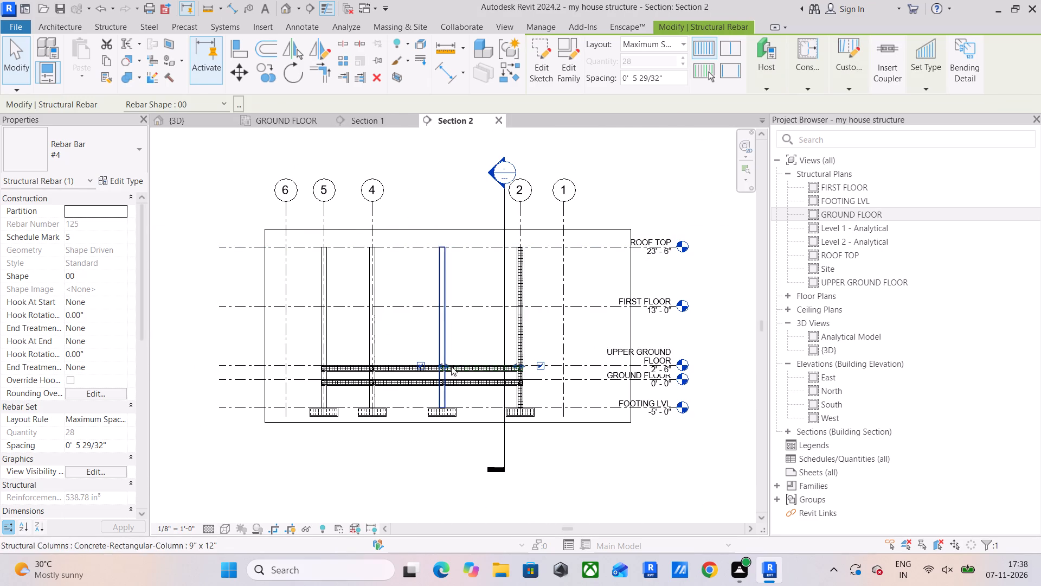
pyautogui.click(295, 120)
pyautogui.scroll(-5, 375, 249)
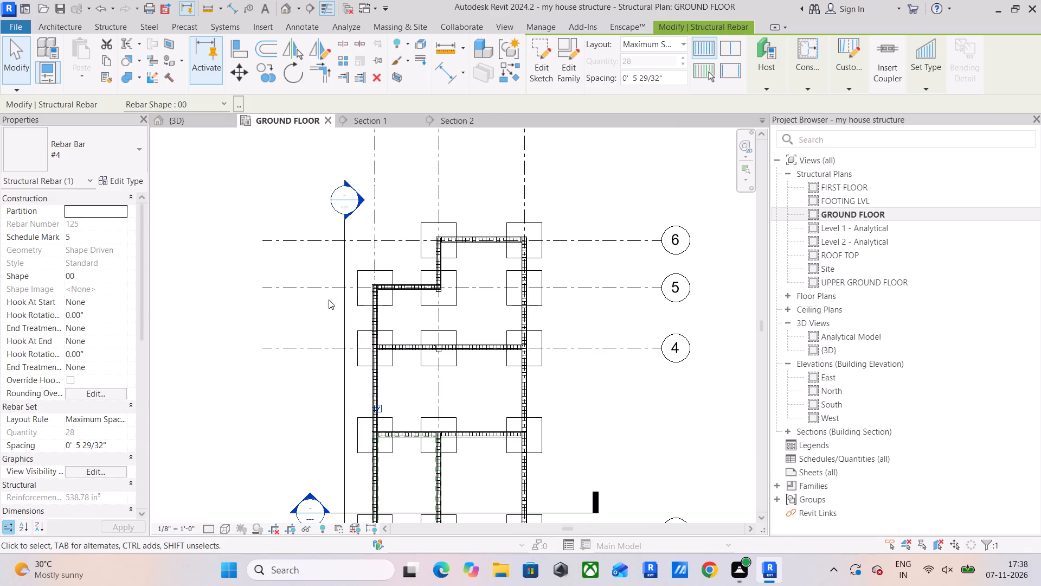
pyautogui.click(338, 334)
pyautogui.moveTo(342, 331); pyautogui.dragTo(381, 333)
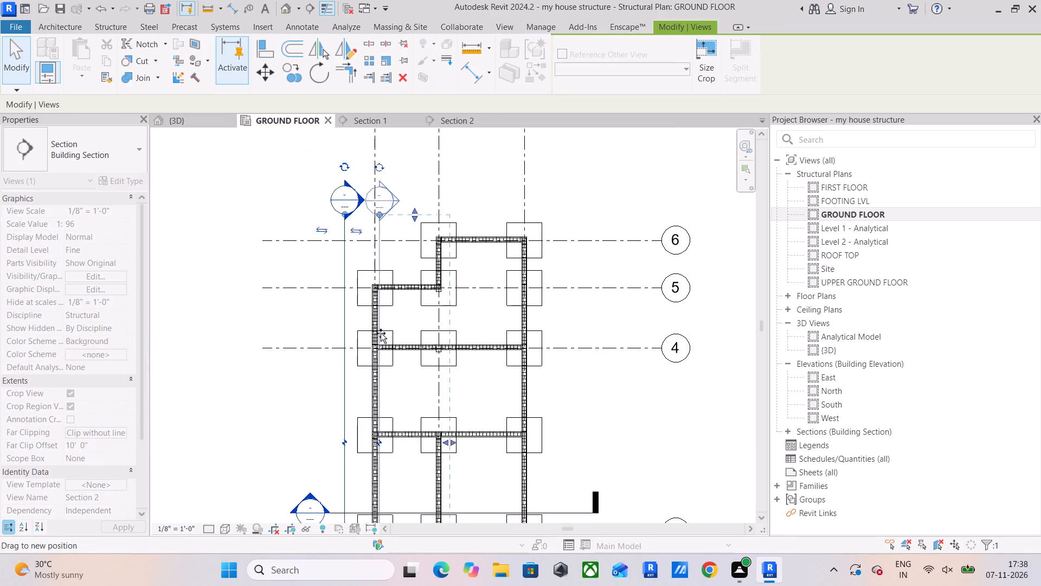
pyautogui.moveTo(381, 333); pyautogui.dragTo(390, 361)
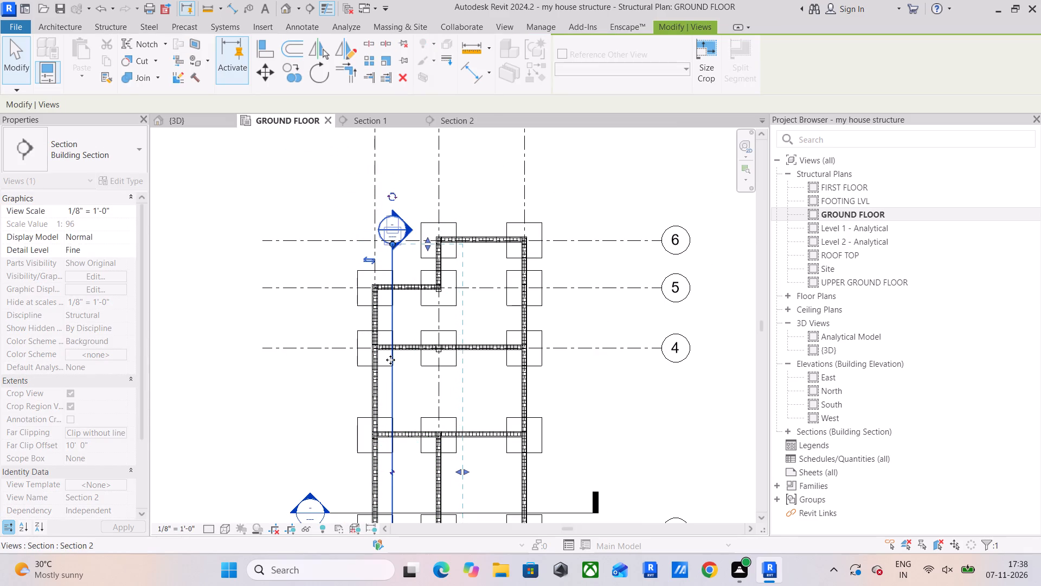
pyautogui.moveTo(460, 473); pyautogui.dragTo(454, 472)
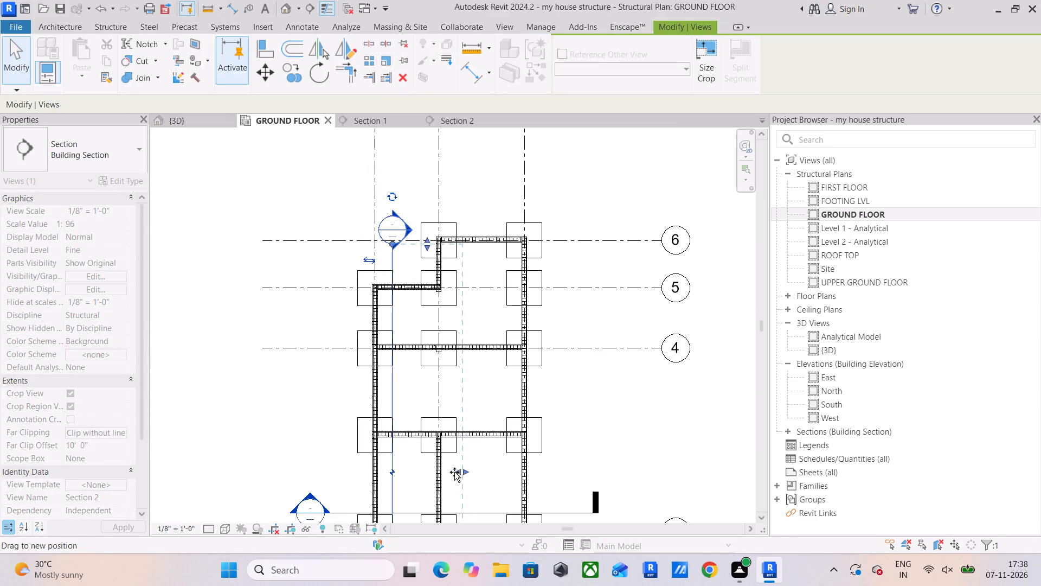
pyautogui.moveTo(454, 472); pyautogui.dragTo(416, 476)
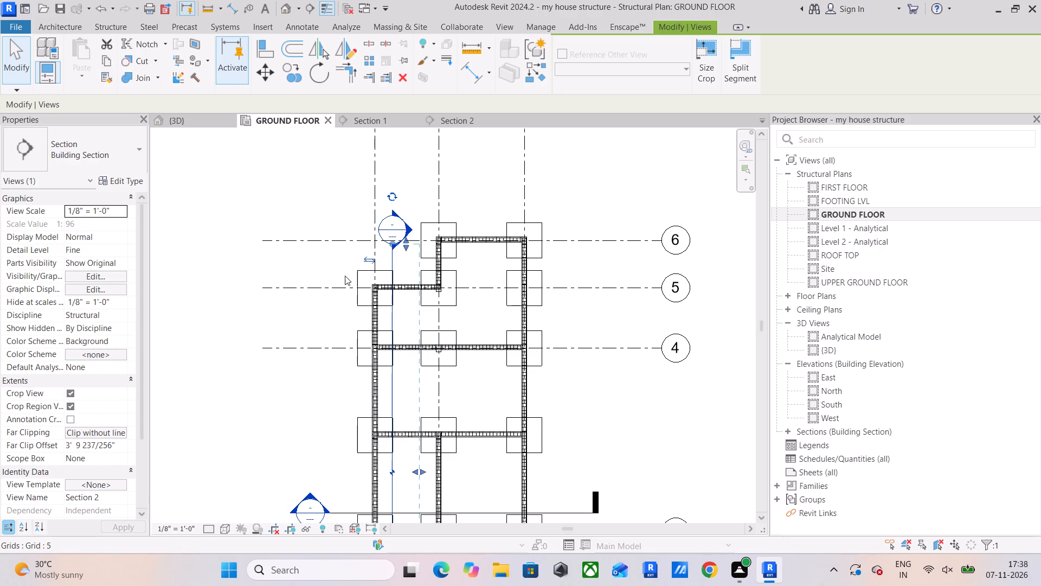
# Examine the spaced bars in the upper ground floor slab near grid 2 in the Section 2 view.
pyautogui.click(457, 122)
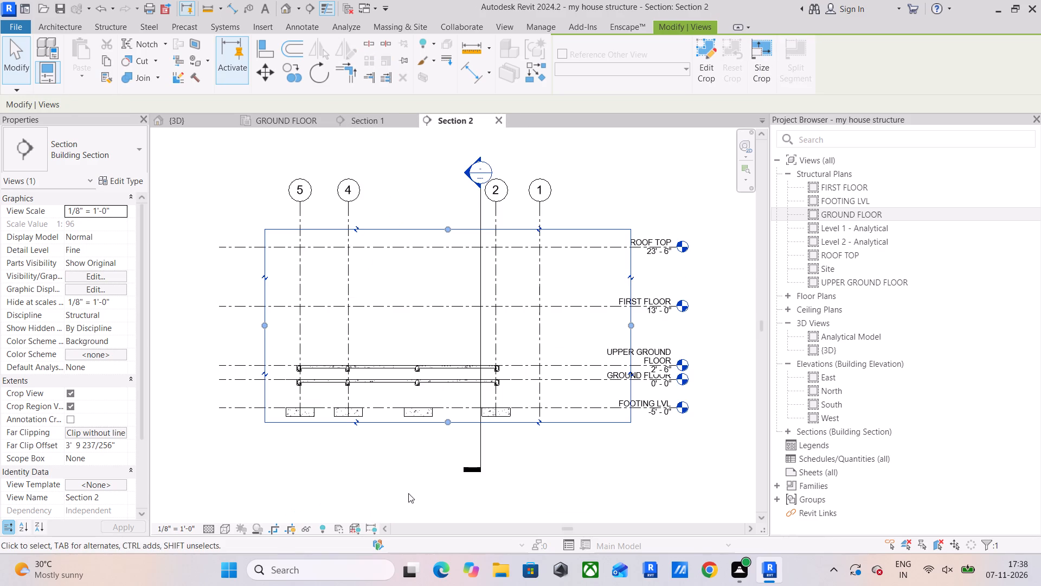
pyautogui.scroll(6, 368, 500)
pyautogui.scroll(4, 272, 236)
pyautogui.moveTo(277, 266); pyautogui.dragTo(276, 313, button='middle')
pyautogui.scroll(-4, 383, 315)
pyautogui.moveTo(417, 316); pyautogui.dragTo(182, 340, button='middle')
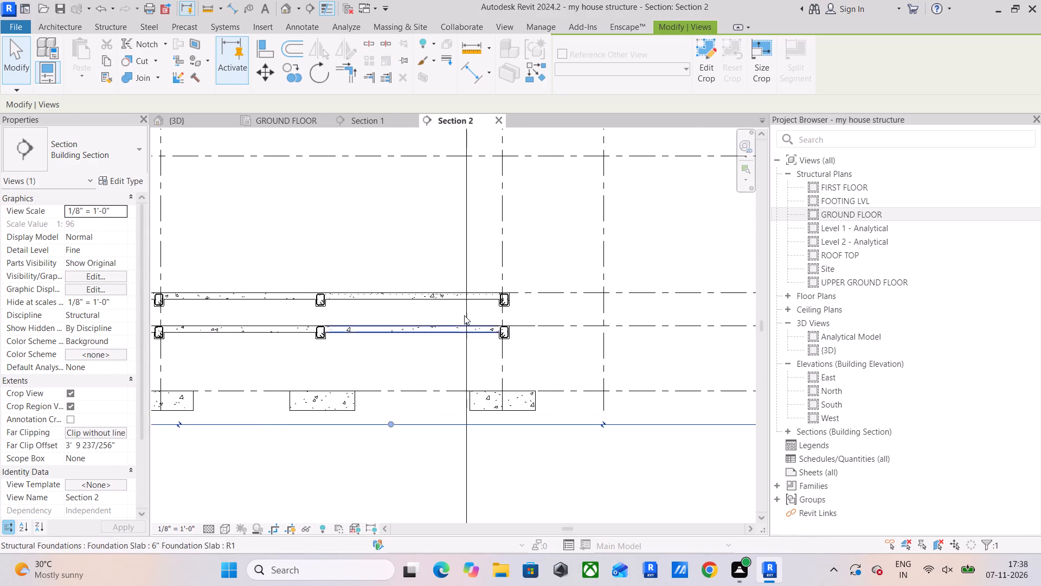
pyautogui.scroll(5, 467, 304)
pyautogui.scroll(3, 311, 278)
pyautogui.moveTo(311, 283); pyautogui.dragTo(385, 307, button='middle')
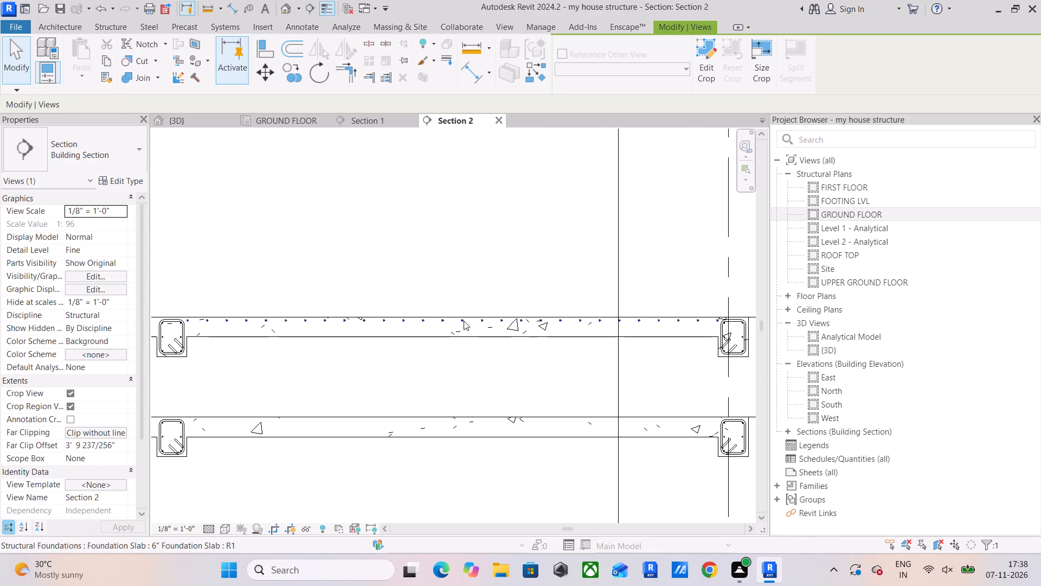
pyautogui.press('Escape')
pyautogui.press('Escape')
pyautogui.scroll(-2, 398, 291)
pyautogui.scroll(4, 428, 330)
pyautogui.middleClick(406, 329)
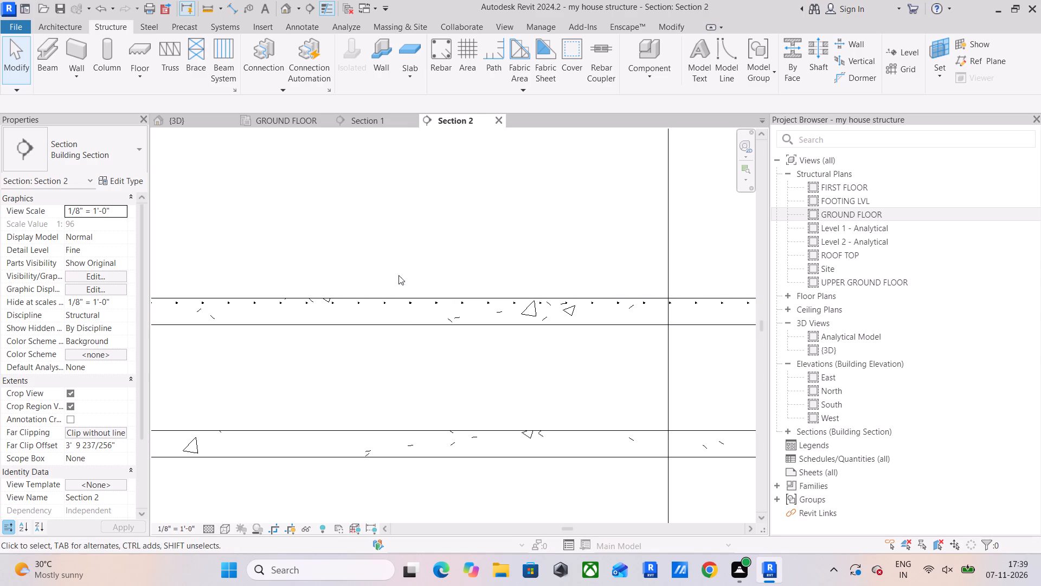
# Place a straight #4 rebar, shape 00, directly beneath the spaced bars in the upper ground floor slab next to grid 2.
pyautogui.click(440, 63)
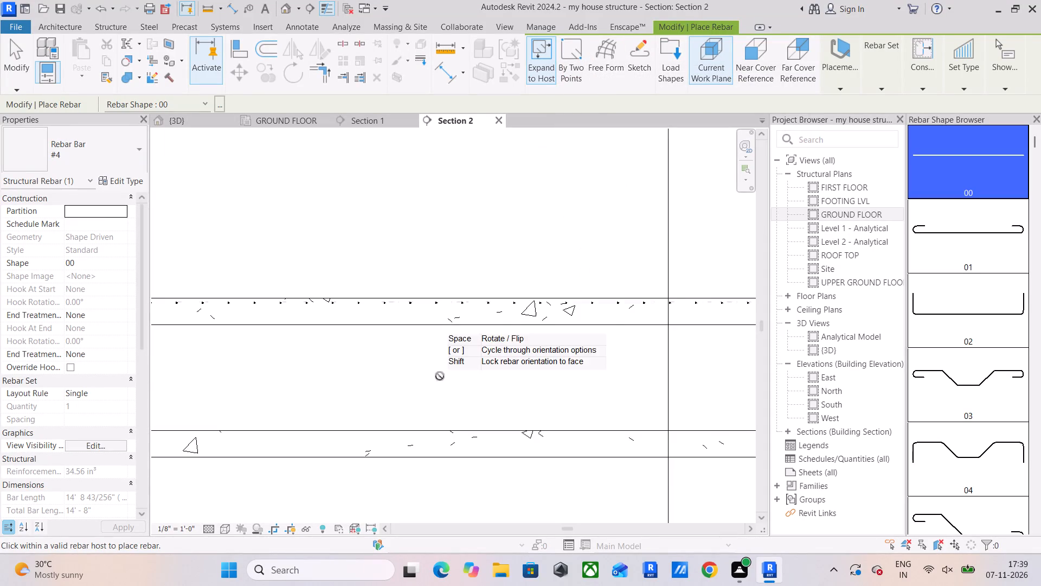
pyautogui.scroll(7, 425, 313)
pyautogui.moveTo(425, 313); pyautogui.dragTo(484, 313, button='middle')
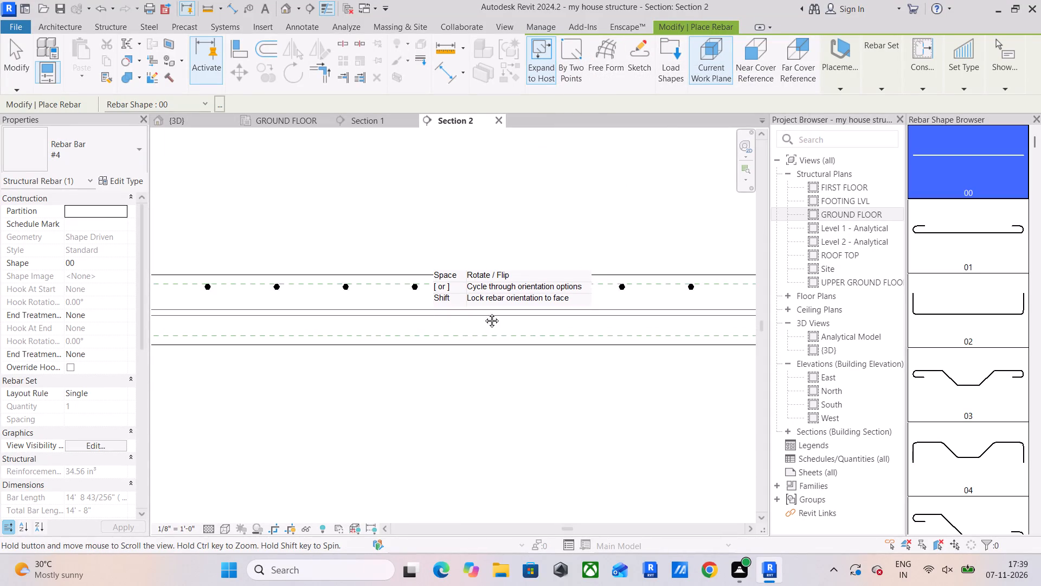
pyautogui.moveTo(484, 313); pyautogui.dragTo(530, 311, button='middle')
pyautogui.scroll(-1, 530, 311)
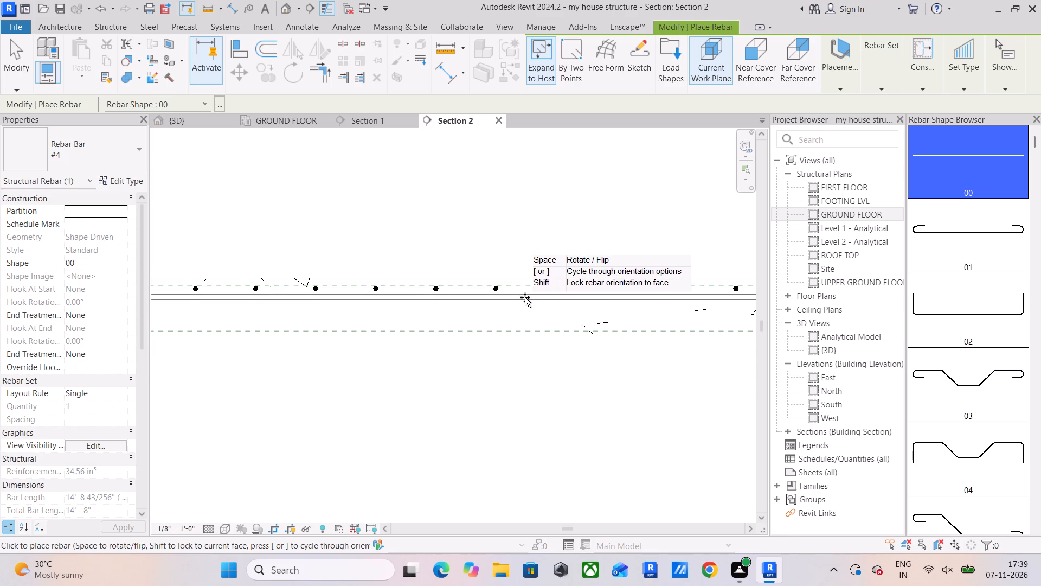
pyautogui.scroll(12, 525, 297)
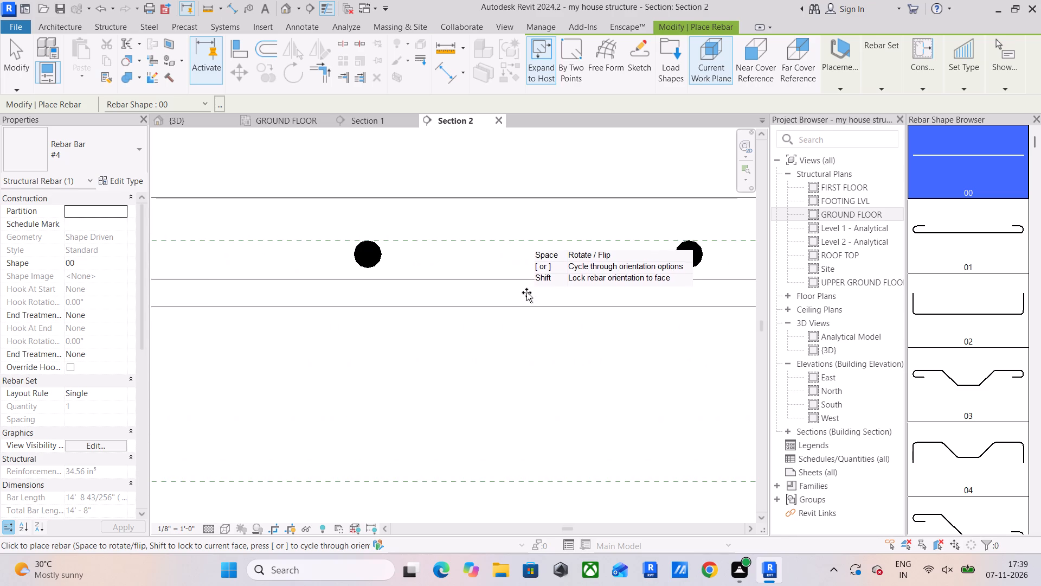
pyautogui.scroll(4, 527, 287)
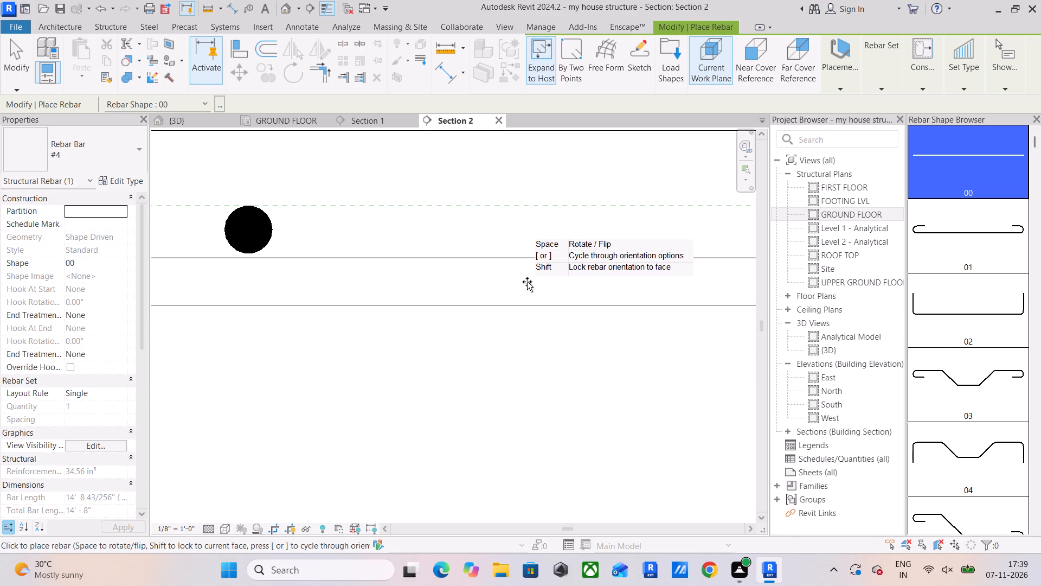
pyautogui.click(527, 279)
pyautogui.scroll(-14, 527, 279)
pyautogui.press('Escape')
pyautogui.press('Escape')
pyautogui.scroll(-2, 502, 303)
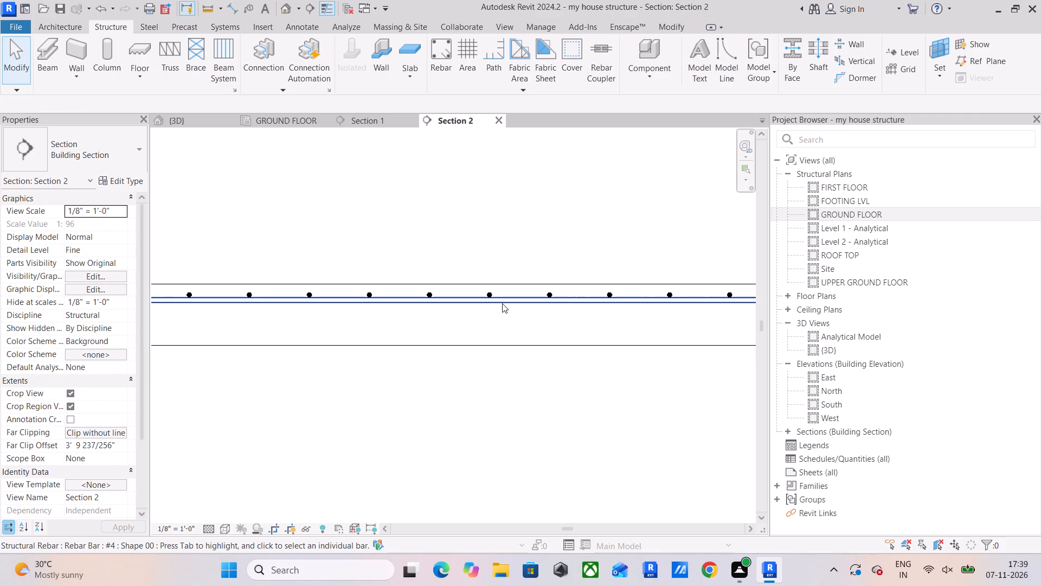
# Open the sketch of the straight bar lying beneath the spaced bars in the upper ground floor slab for editing.
pyautogui.click(502, 303)
pyautogui.scroll(-10, 503, 313)
pyautogui.moveTo(487, 353); pyautogui.dragTo(442, 383, button='middle')
pyautogui.scroll(-5, 447, 386)
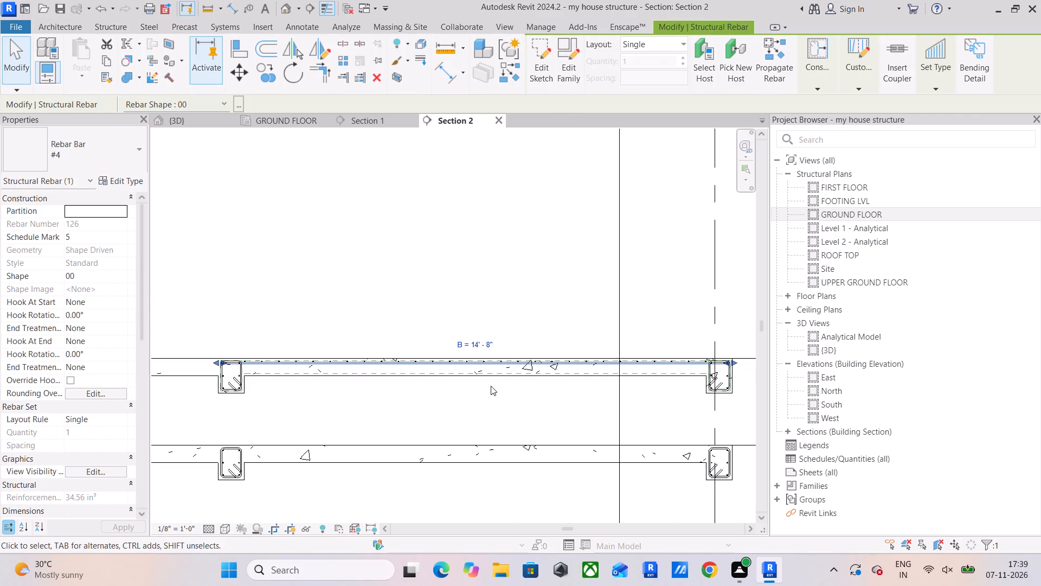
pyautogui.scroll(5, 702, 369)
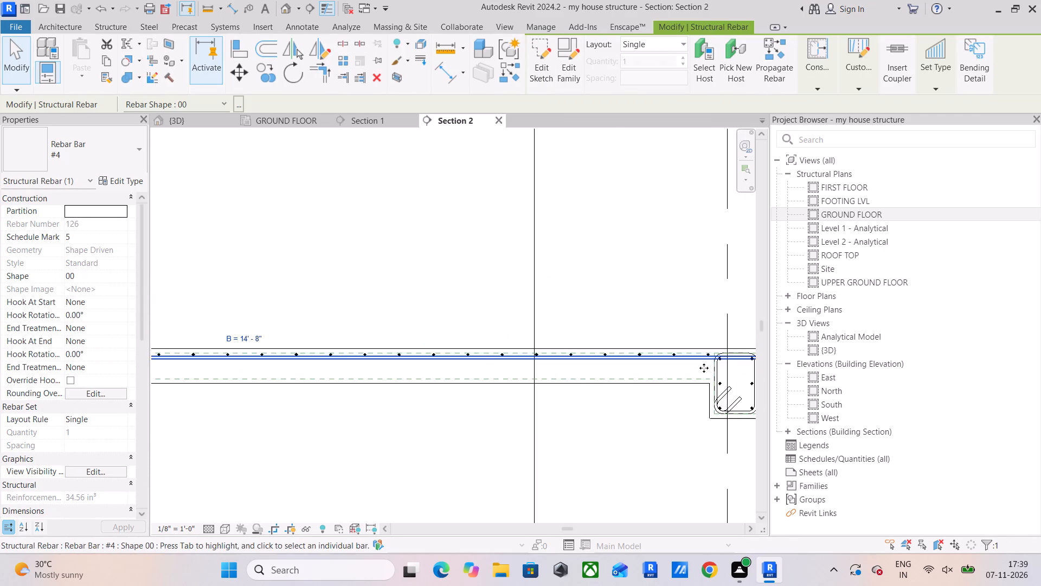
pyautogui.scroll(6, 709, 358)
pyautogui.moveTo(640, 365); pyautogui.dragTo(481, 370, button='middle')
pyautogui.scroll(5, 537, 356)
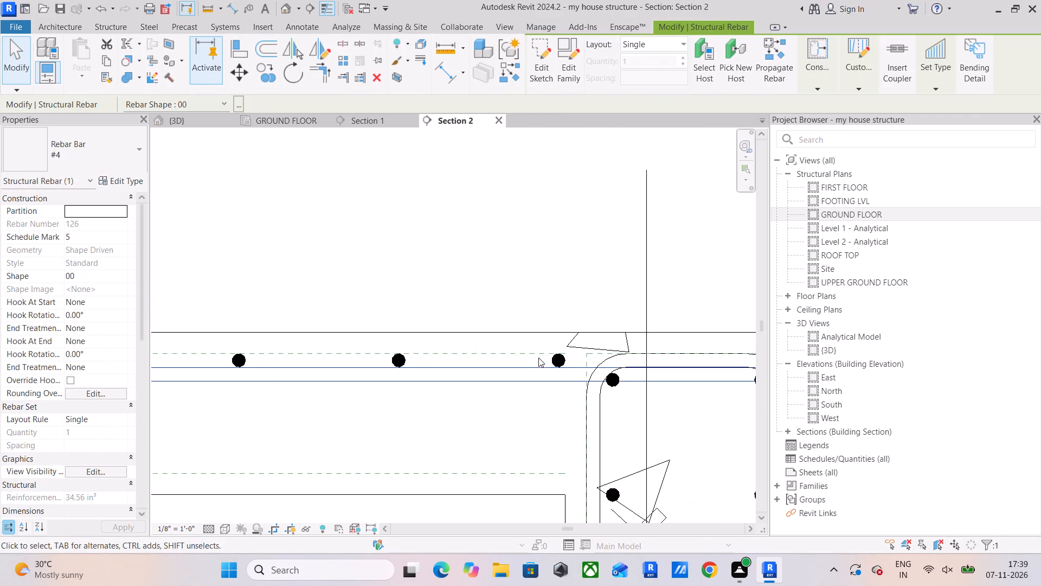
pyautogui.scroll(-4, 544, 366)
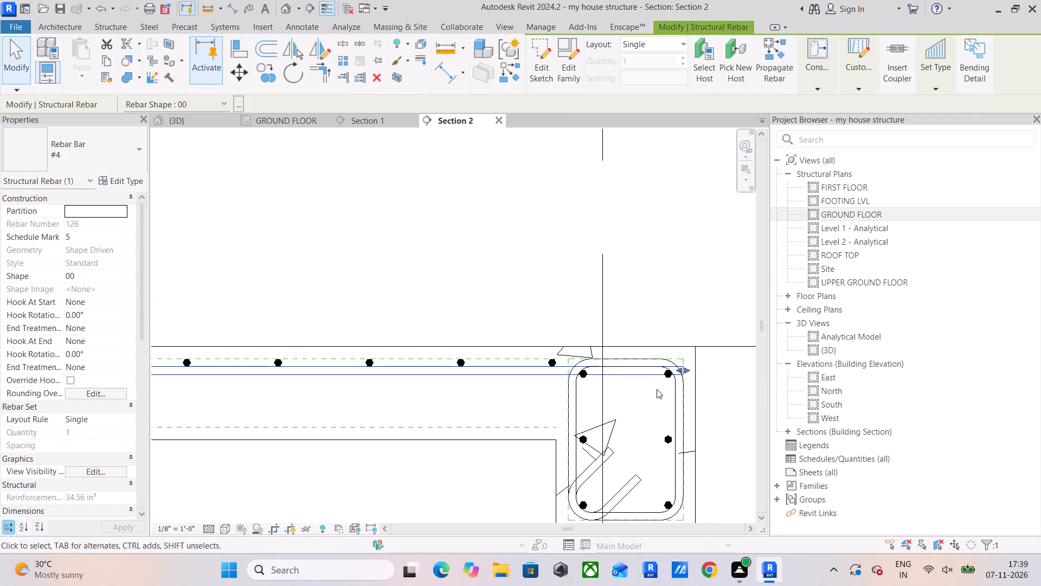
pyautogui.click(541, 62)
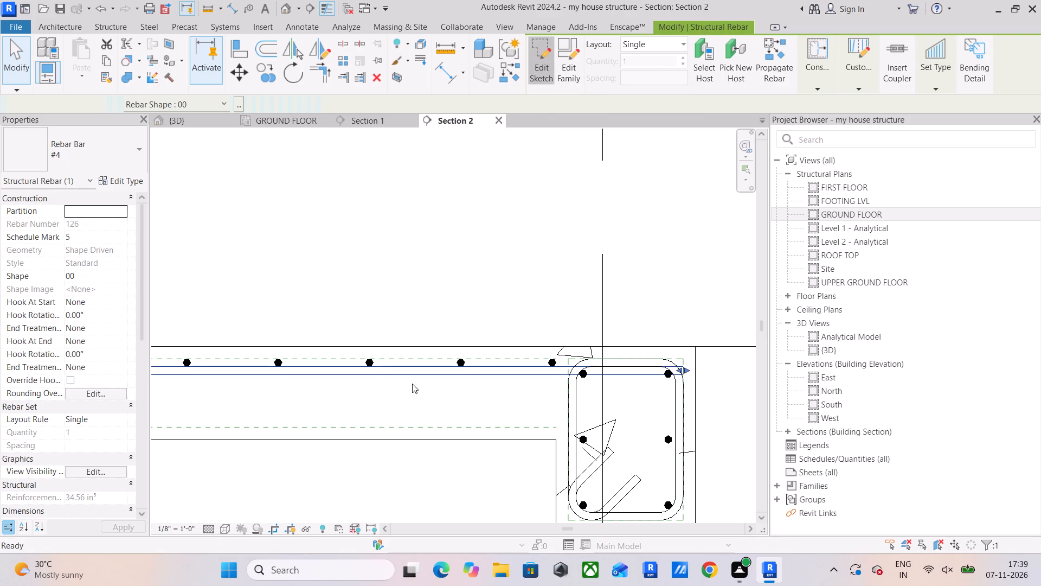
pyautogui.scroll(-4, 363, 378)
pyautogui.moveTo(396, 381); pyautogui.dragTo(641, 376, button='middle')
pyautogui.scroll(-3, 398, 416)
pyautogui.moveTo(390, 416); pyautogui.dragTo(555, 413, button='middle')
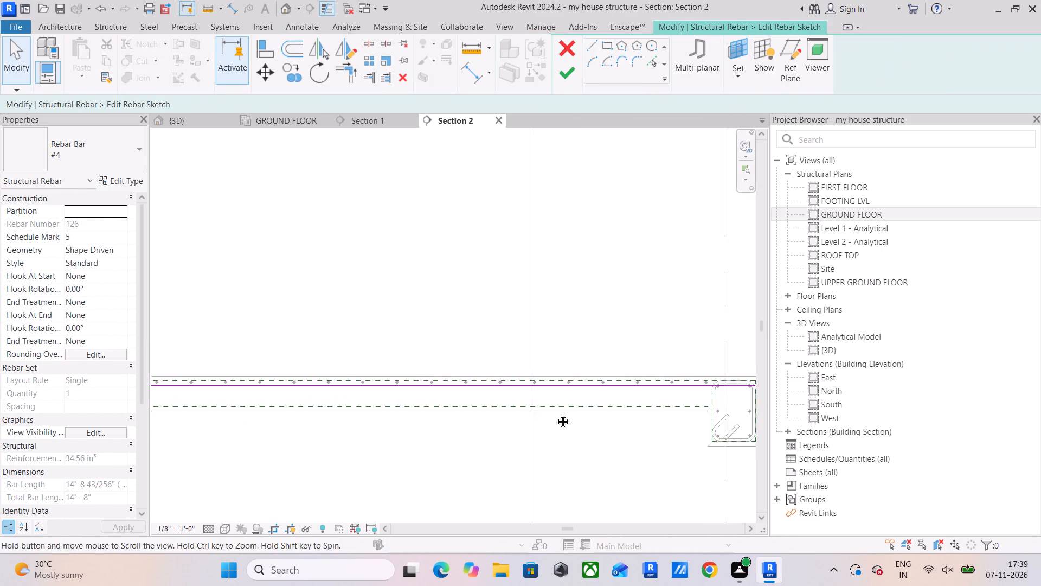
pyautogui.moveTo(555, 413); pyautogui.dragTo(589, 409, button='middle')
pyautogui.scroll(-2, 449, 413)
# Draw a vertical sketch line about 3 21/32" long from the bar's midpoint down to the slab's bottom cover line.
pyautogui.click(583, 46)
pyautogui.click(590, 48)
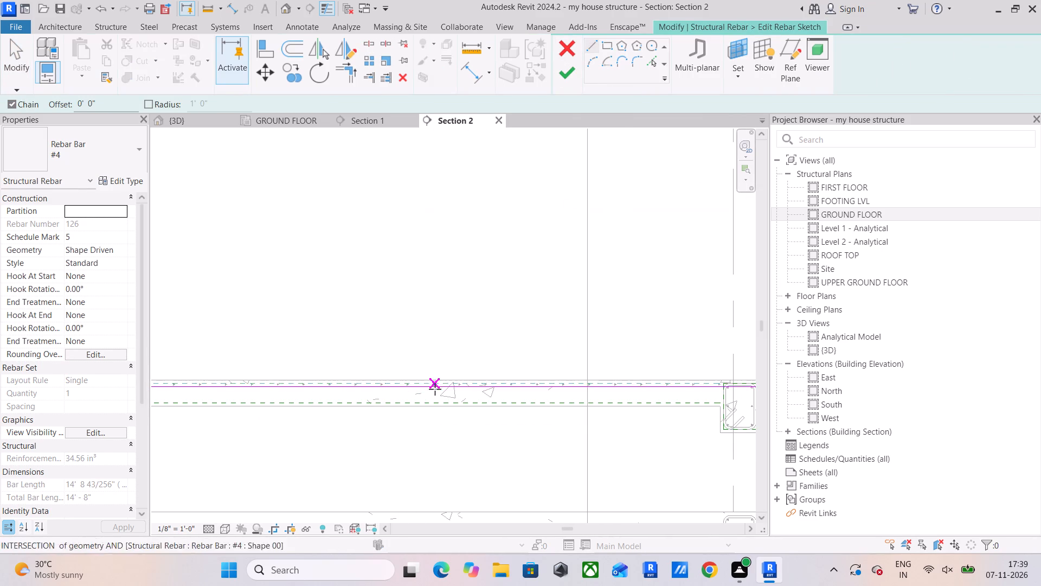
pyautogui.click(368, 391)
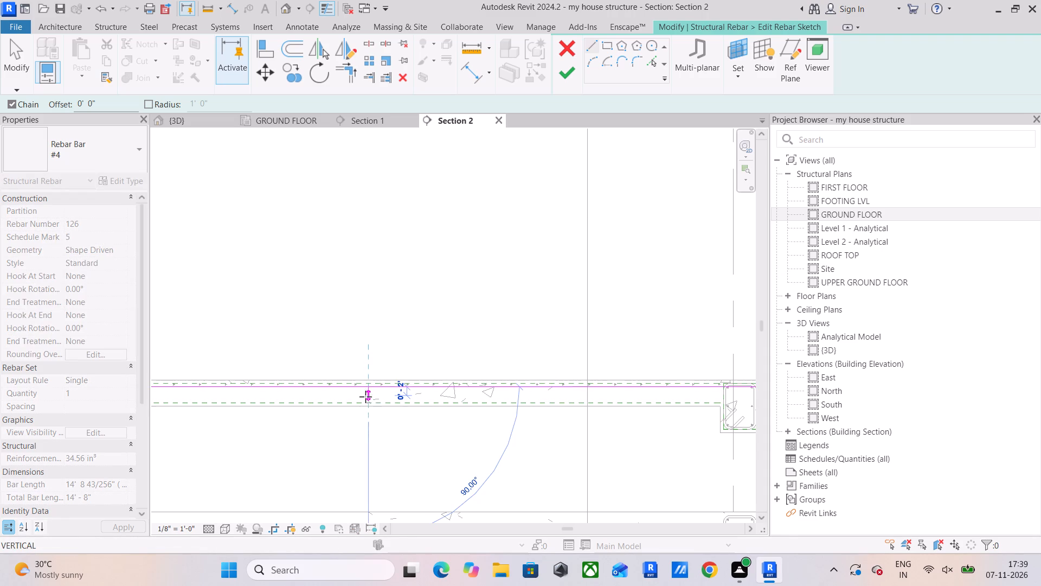
pyautogui.scroll(8, 365, 397)
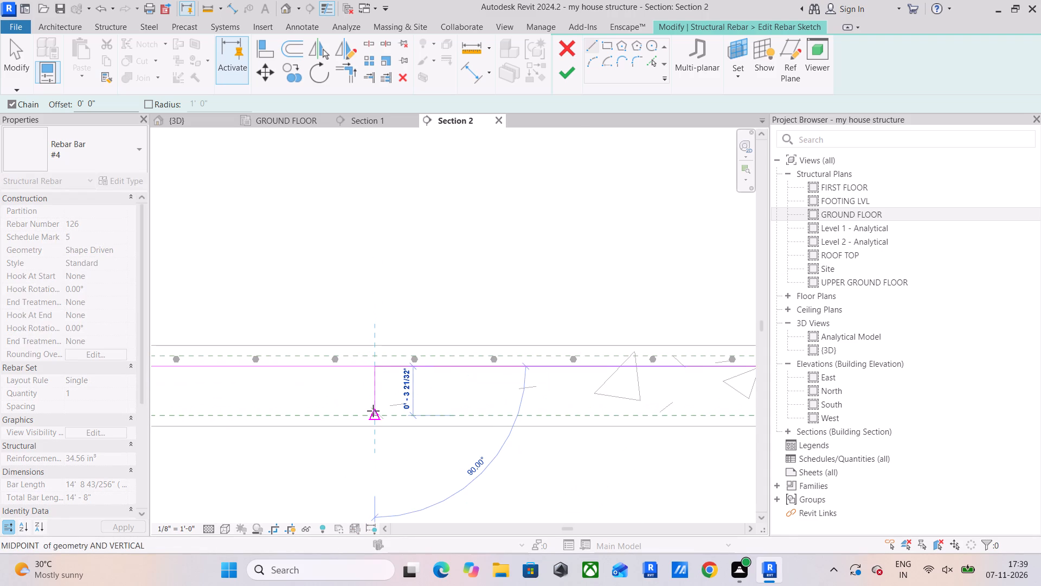
pyautogui.click(373, 411)
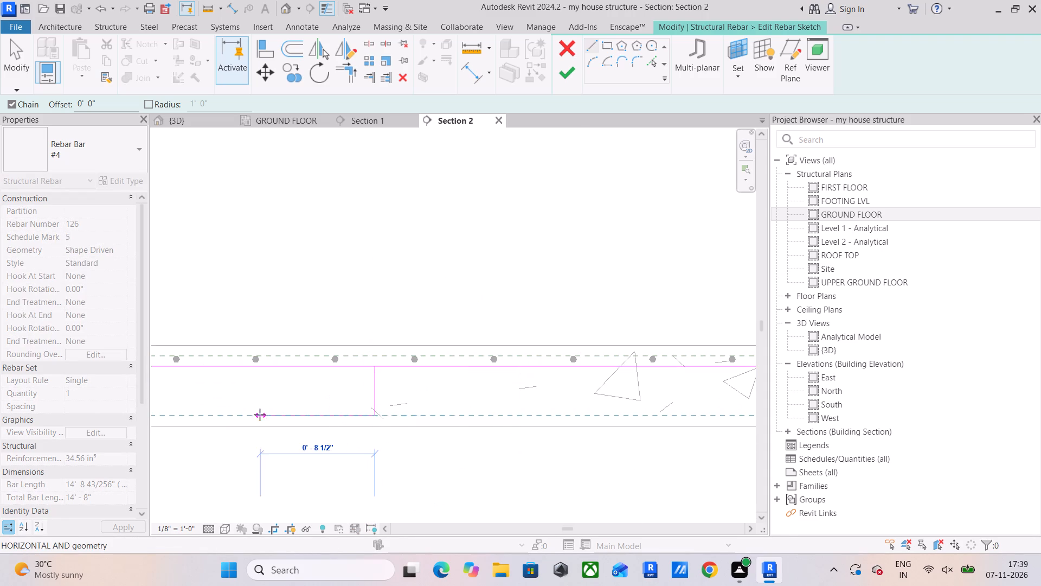
# Draw a 3' horizontal sketch line leftward along the slab's bottom cover line from the midpoint vertical's lower end.
pyautogui.scroll(-3, 246, 412)
pyautogui.moveTo(246, 412); pyautogui.dragTo(417, 413, button='middle')
pyautogui.scroll(1, 417, 413)
pyautogui.scroll(-5, 417, 413)
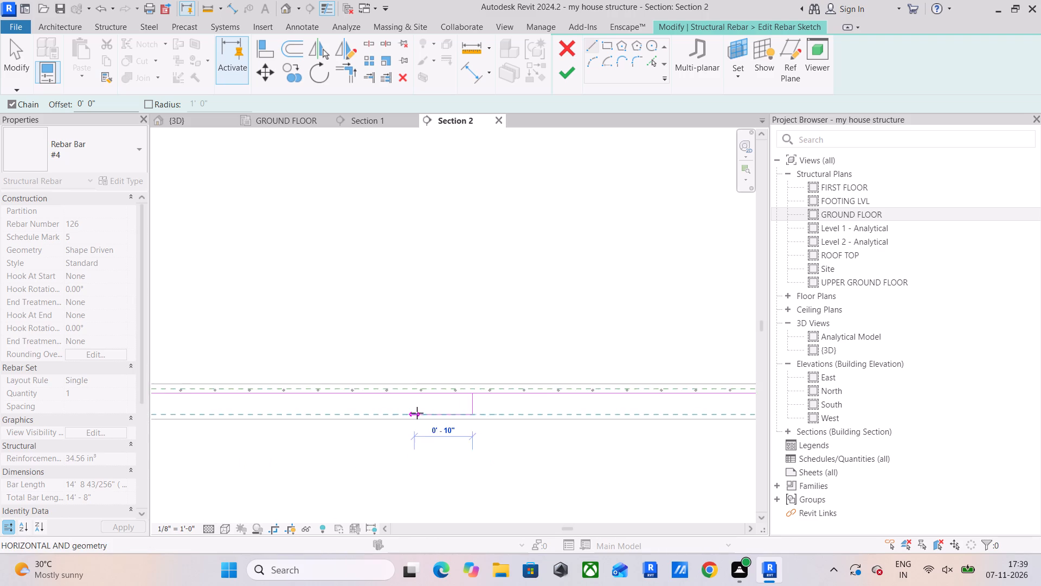
pyautogui.scroll(-1, 417, 413)
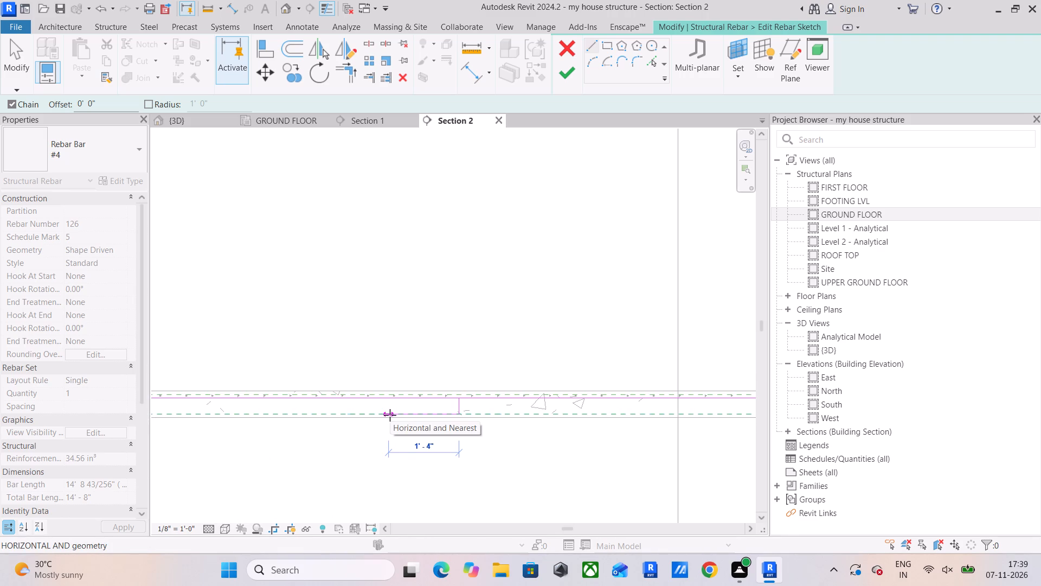
pyautogui.write("3'")
pyautogui.press('Return')
pyautogui.scroll(-4, 391, 415)
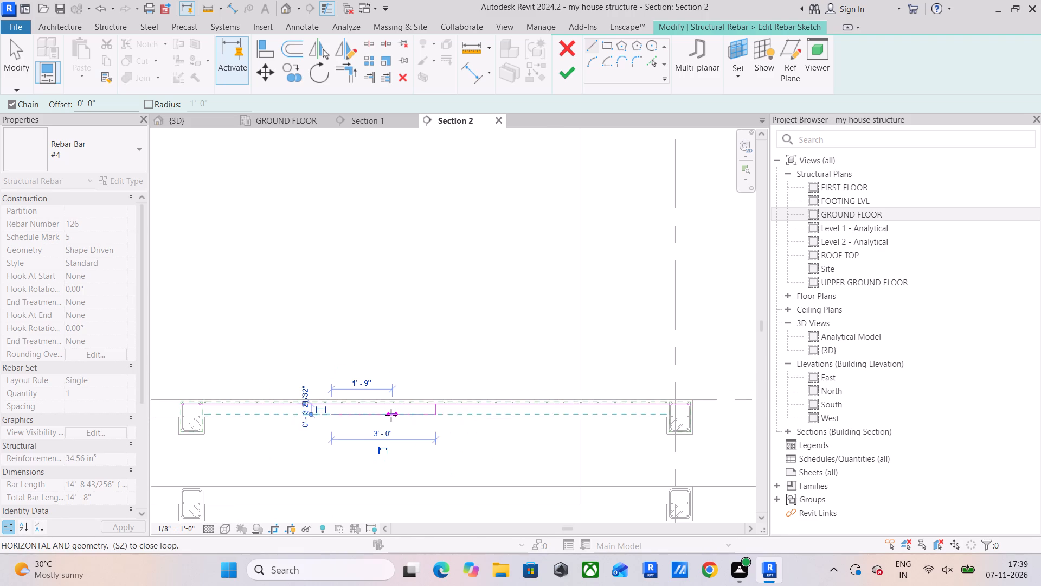
# Draw a vertical sketch line from the 3' line's outer end up to the straight bar.
pyautogui.scroll(5, 391, 413)
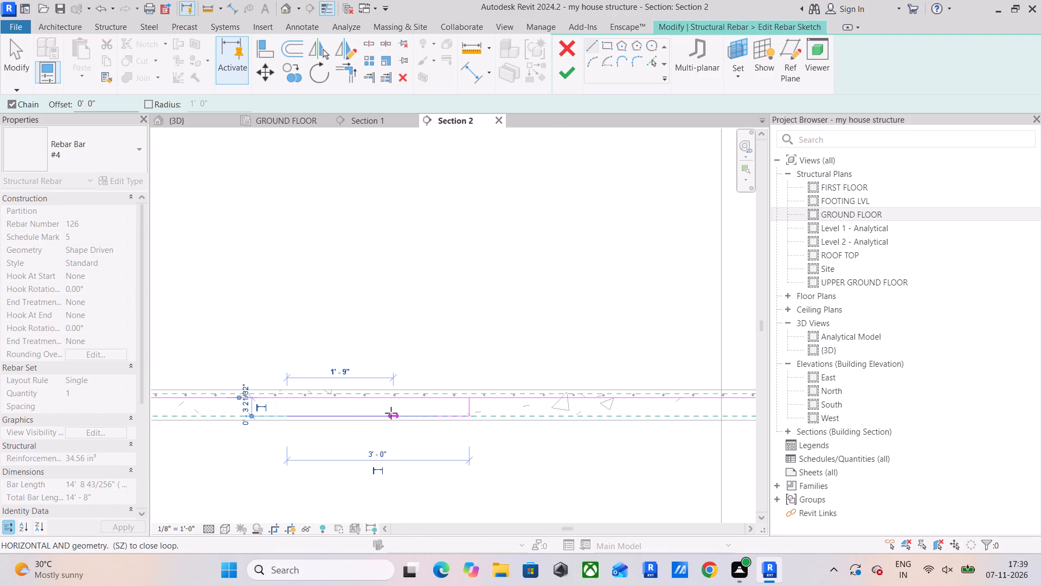
pyautogui.click(286, 401)
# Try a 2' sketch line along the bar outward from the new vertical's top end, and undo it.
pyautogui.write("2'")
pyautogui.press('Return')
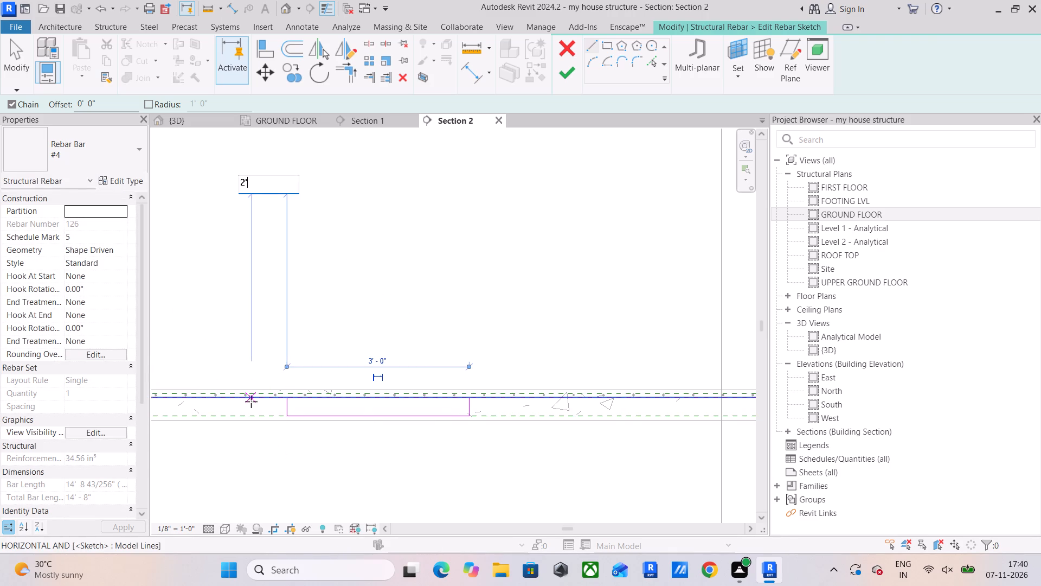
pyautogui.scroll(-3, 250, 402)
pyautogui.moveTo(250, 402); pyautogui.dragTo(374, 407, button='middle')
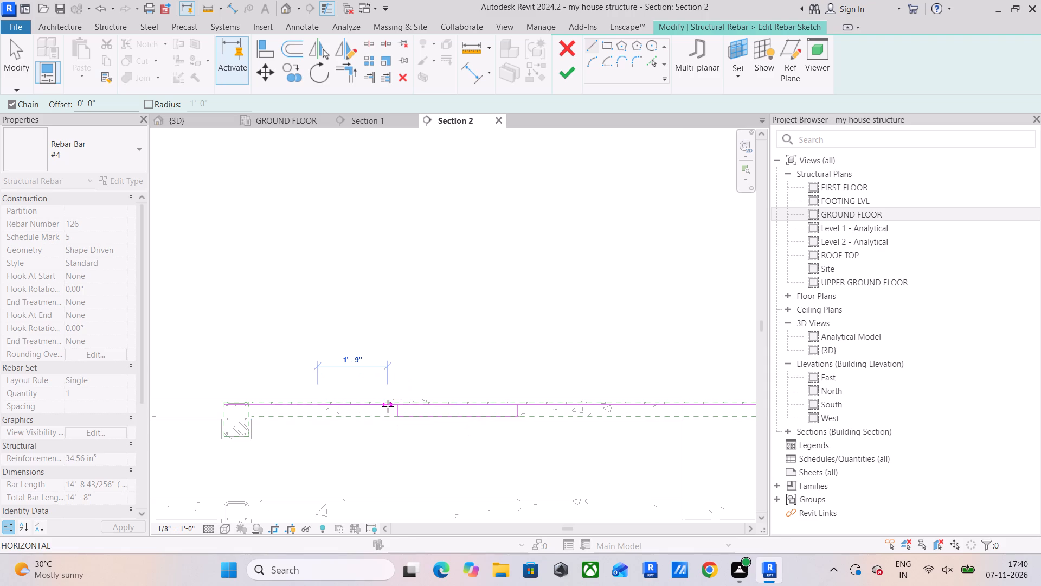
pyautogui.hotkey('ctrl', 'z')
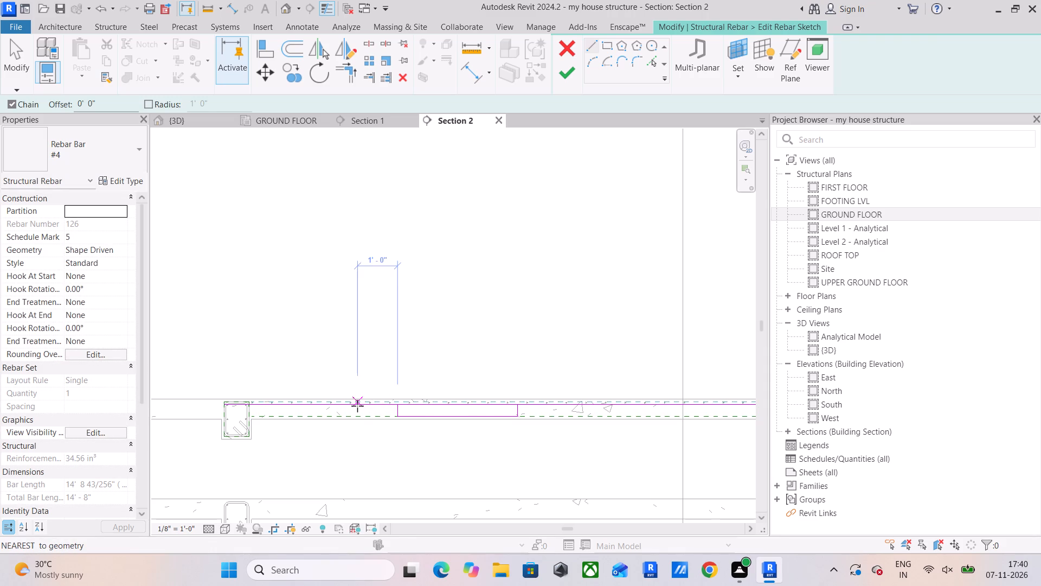
# Draw a 1' guide line along the bar, outward from the top of the vertical at the 3' line's outer end.
pyautogui.scroll(9, 362, 392)
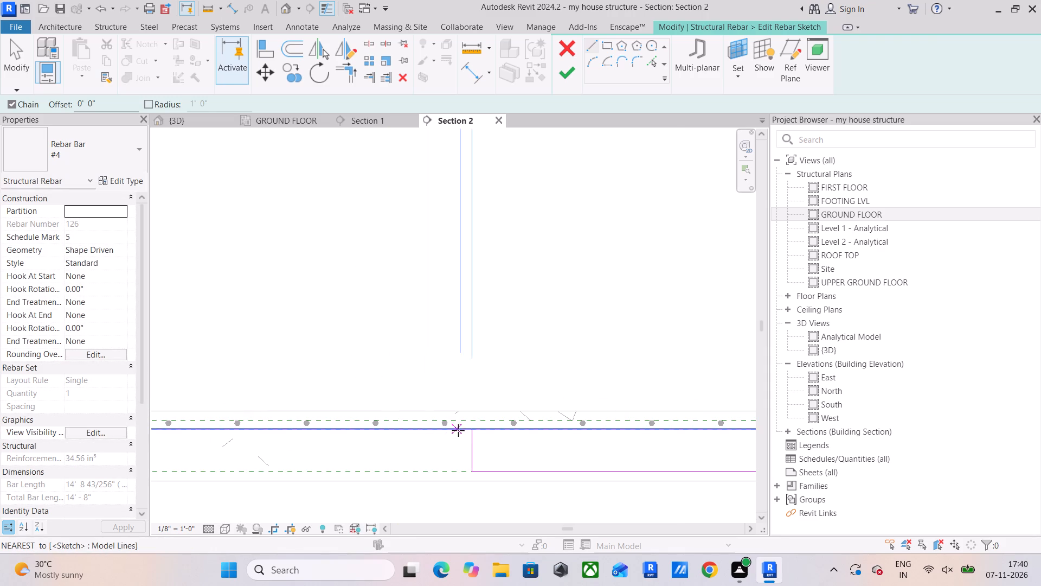
pyautogui.click(474, 427)
pyautogui.write("1'")
pyautogui.press('Return')
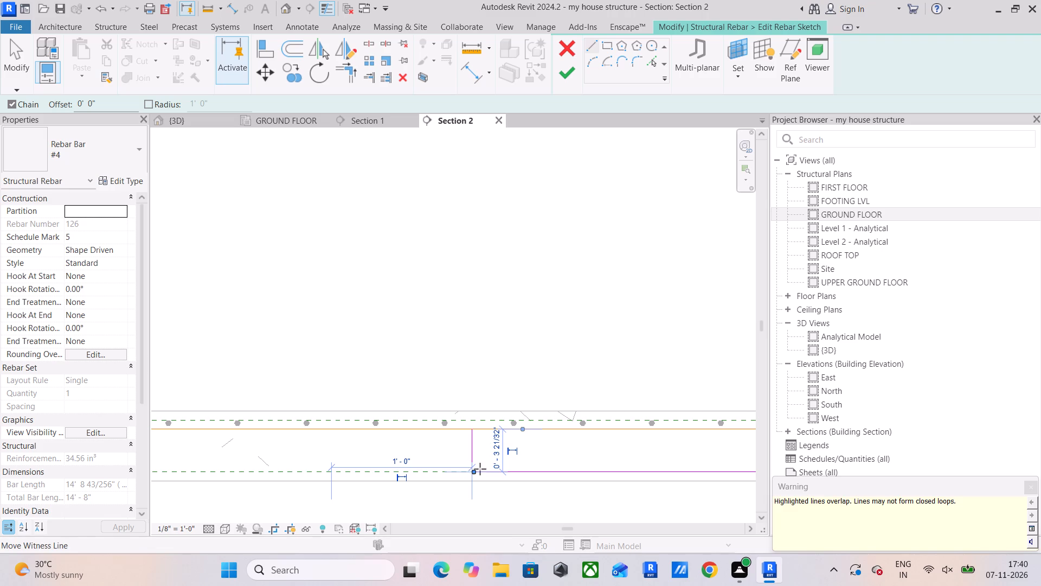
pyautogui.press('Escape')
pyautogui.press('Escape')
pyautogui.click(418, 431)
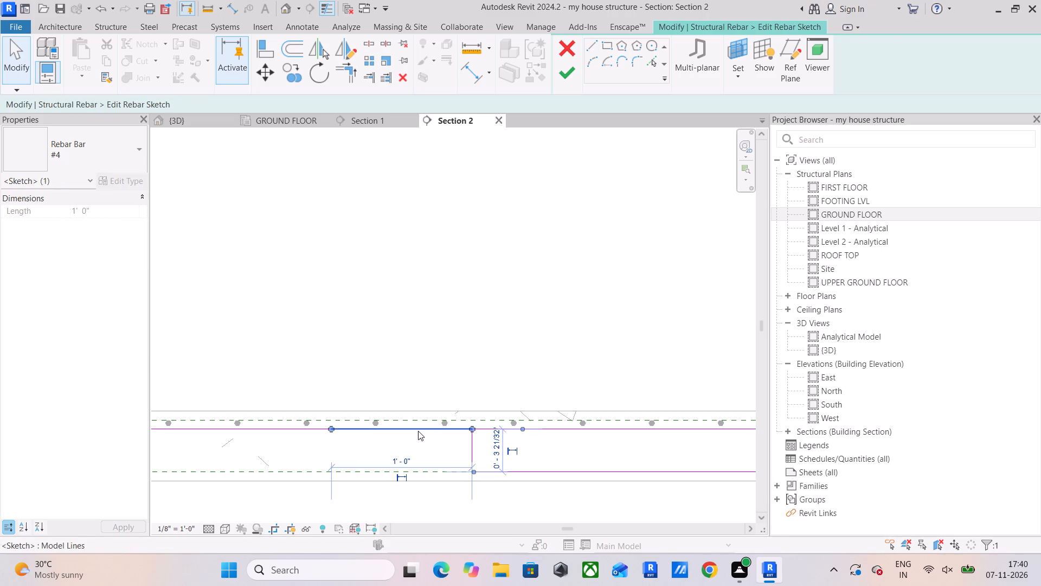
# Draw a diagonal sketch line from the 3' bottom line's outer end up to the 1' guide line's far end.
pyautogui.click(590, 43)
pyautogui.click(473, 472)
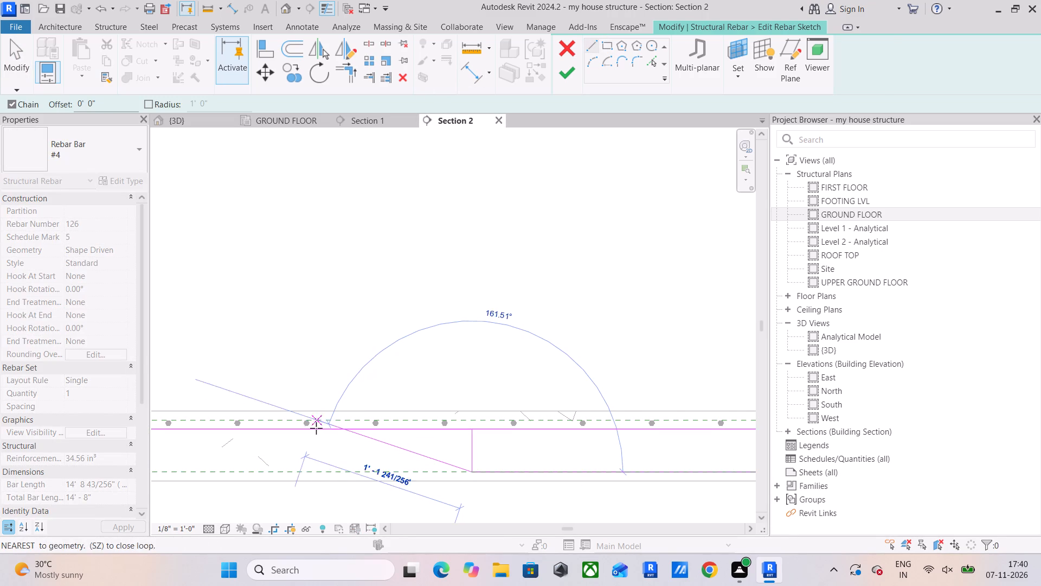
pyautogui.click(331, 431)
pyautogui.press('Escape')
pyautogui.press('Escape')
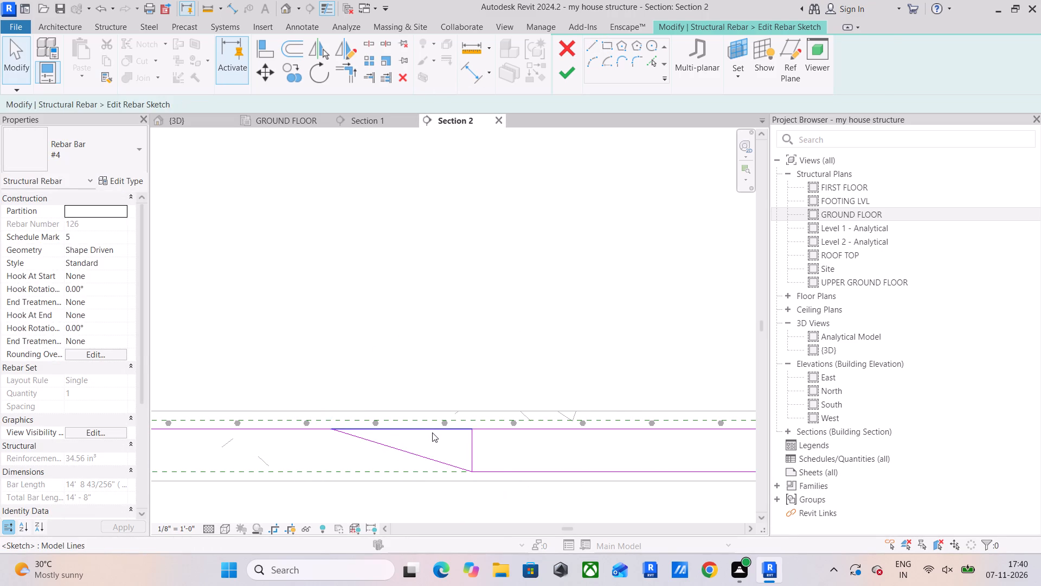
# Delete the 1' guide line on the bar and the vertical line beside the diagonal.
pyautogui.click(432, 432)
pyautogui.press('Delete')
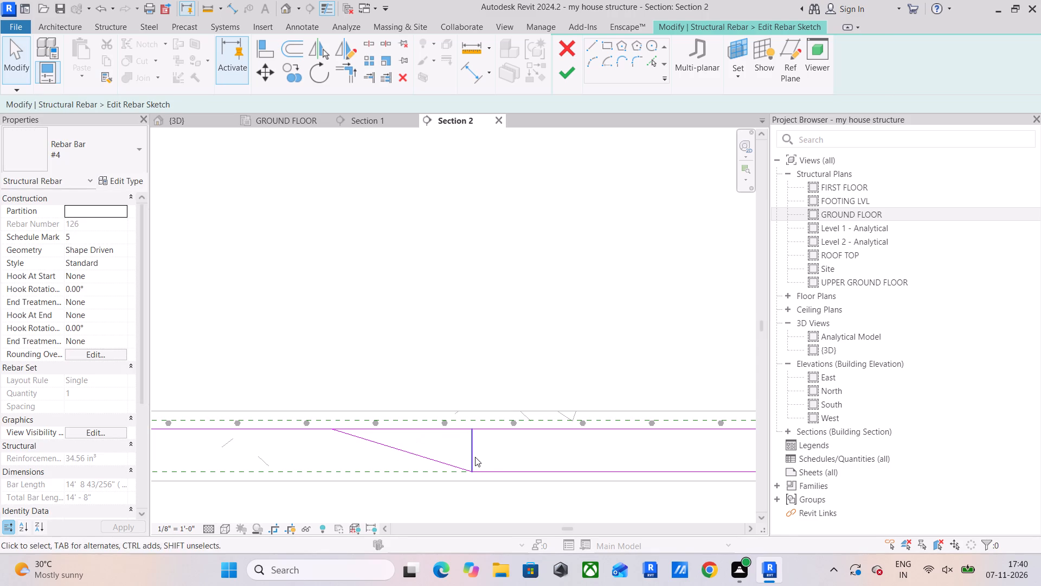
pyautogui.click(475, 457)
pyautogui.press('Delete')
# Mirror the diagonal and the 3' bottom line with a copy about a drawn vertical axis at the bar's midpoint.
pyautogui.scroll(-4, 478, 457)
pyautogui.moveTo(530, 458); pyautogui.dragTo(461, 463, button='middle')
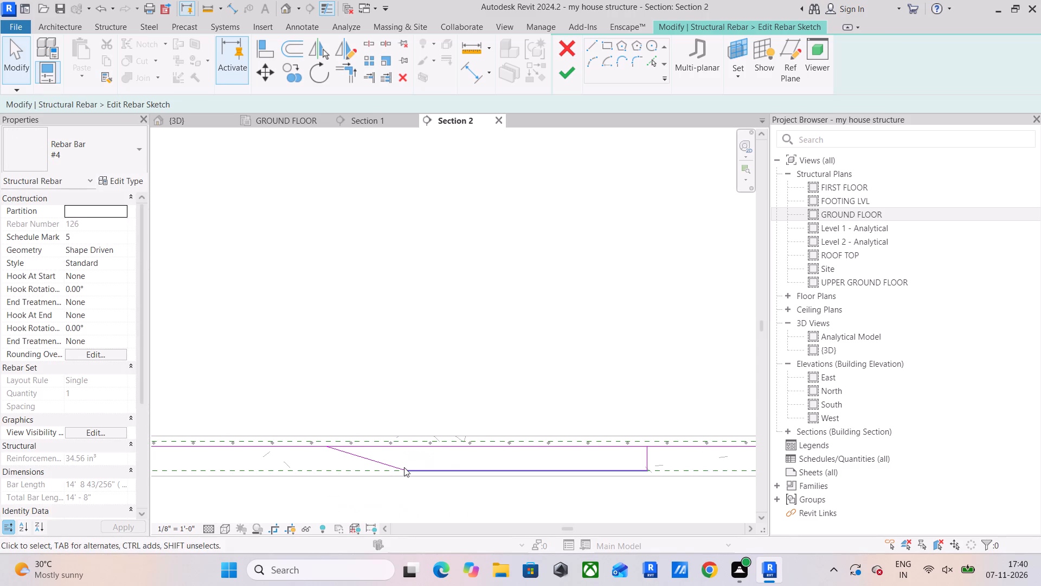
pyautogui.click(393, 463)
pyautogui.keyDown('ctrl'); pyautogui.click(470, 473); pyautogui.keyUp('ctrl')
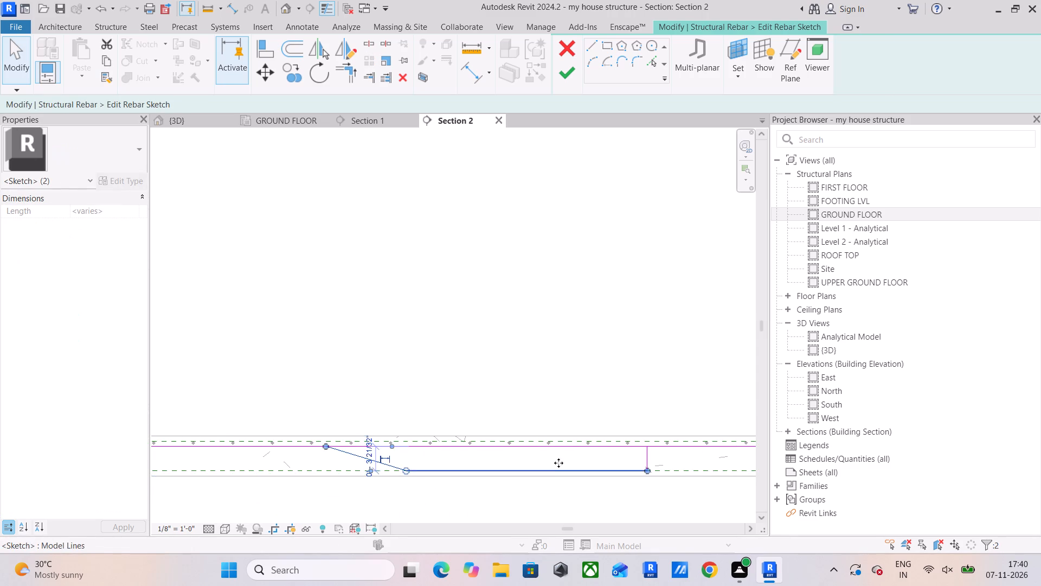
pyautogui.scroll(-4, 559, 462)
pyautogui.moveTo(348, 58); pyautogui.dragTo(357, 64)
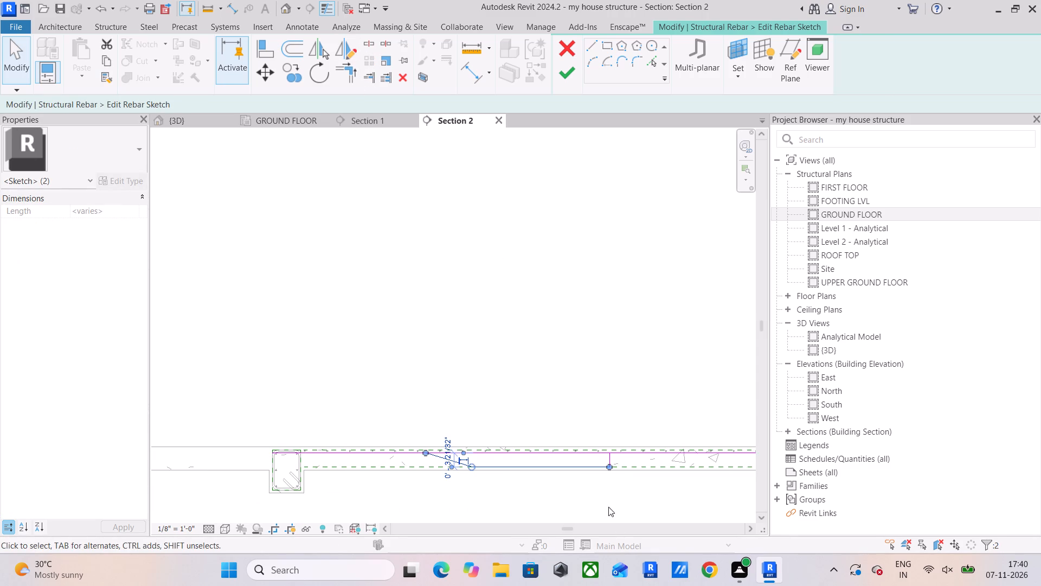
pyautogui.click(339, 47)
pyautogui.scroll(7, 602, 453)
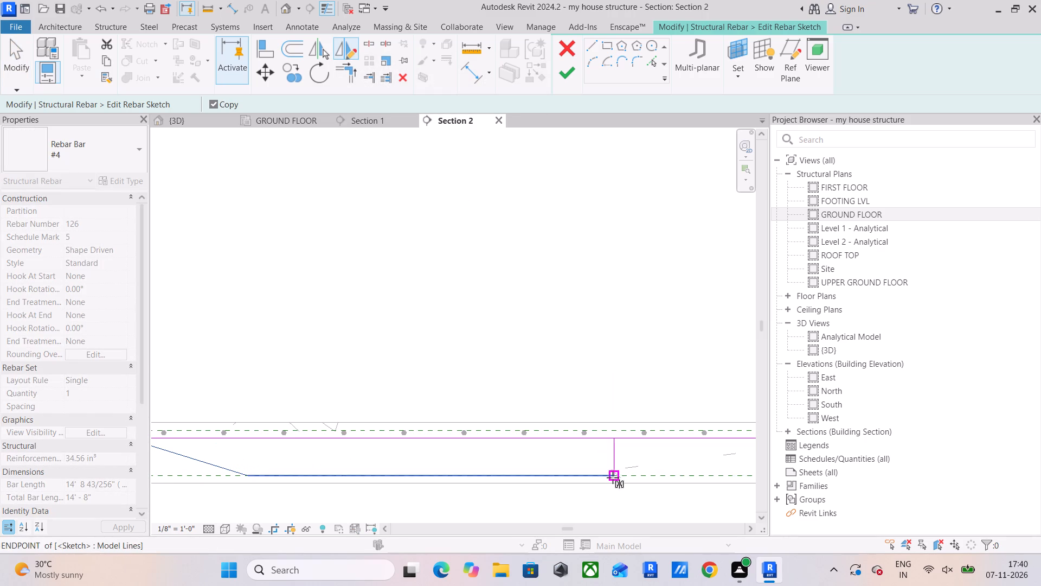
pyautogui.moveTo(613, 477); pyautogui.dragTo(617, 453)
pyautogui.click(615, 297)
pyautogui.scroll(-4, 614, 391)
pyautogui.moveTo(614, 391); pyautogui.dragTo(501, 428, button='middle')
pyautogui.scroll(-3, 500, 444)
pyautogui.moveTo(514, 443); pyautogui.dragTo(539, 421, button='middle')
pyautogui.press('Escape')
pyautogui.press('Escape')
pyautogui.press('Escape')
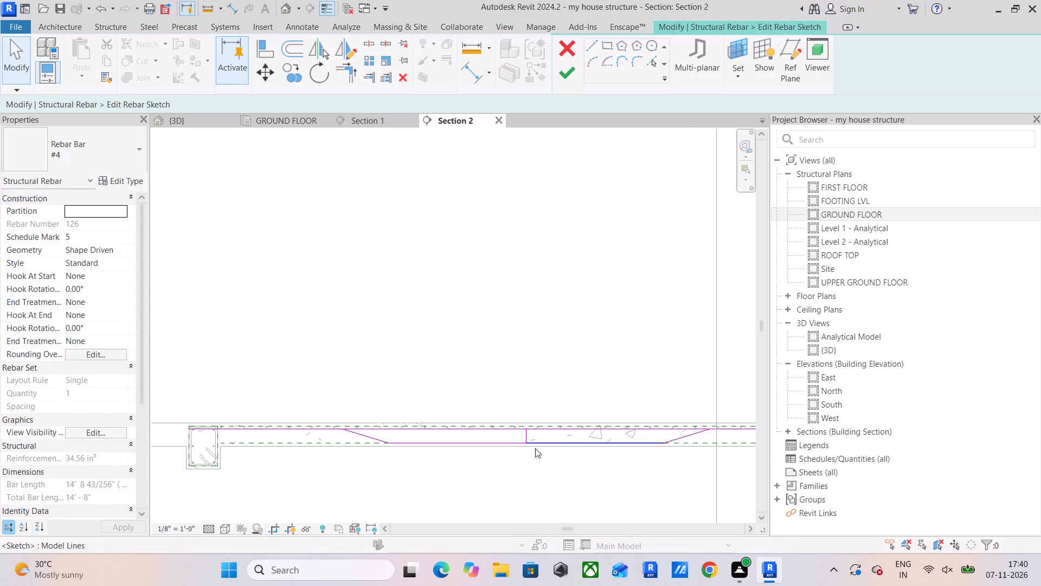
# Delete the midpoint vertical line and both 3' bottom segments, keeping the two diagonals.
pyautogui.click(526, 433)
pyautogui.press('Delete')
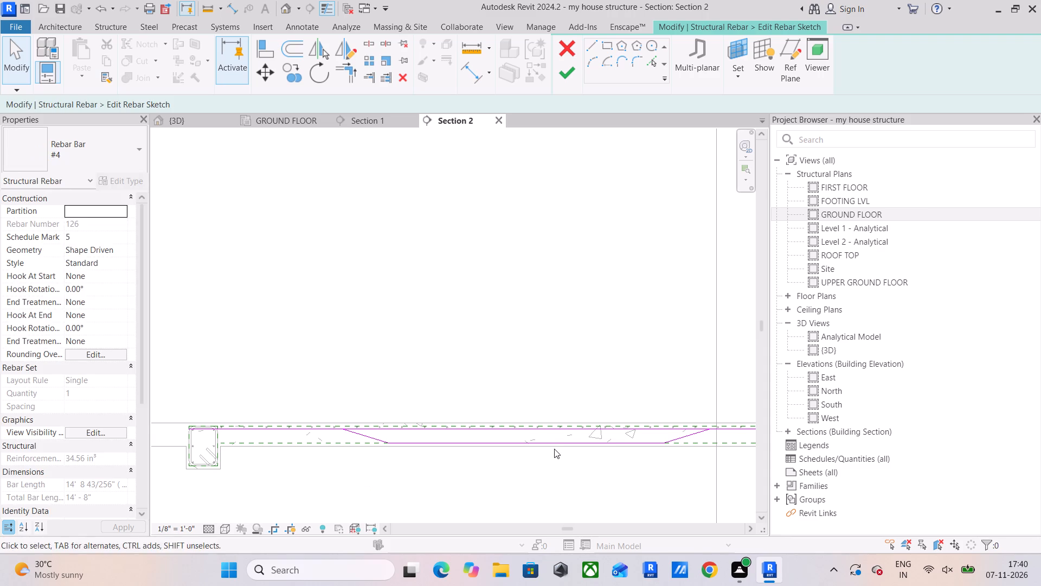
pyautogui.click(555, 444)
pyautogui.keyDown('ctrl'); pyautogui.click(497, 446); pyautogui.keyUp('ctrl')
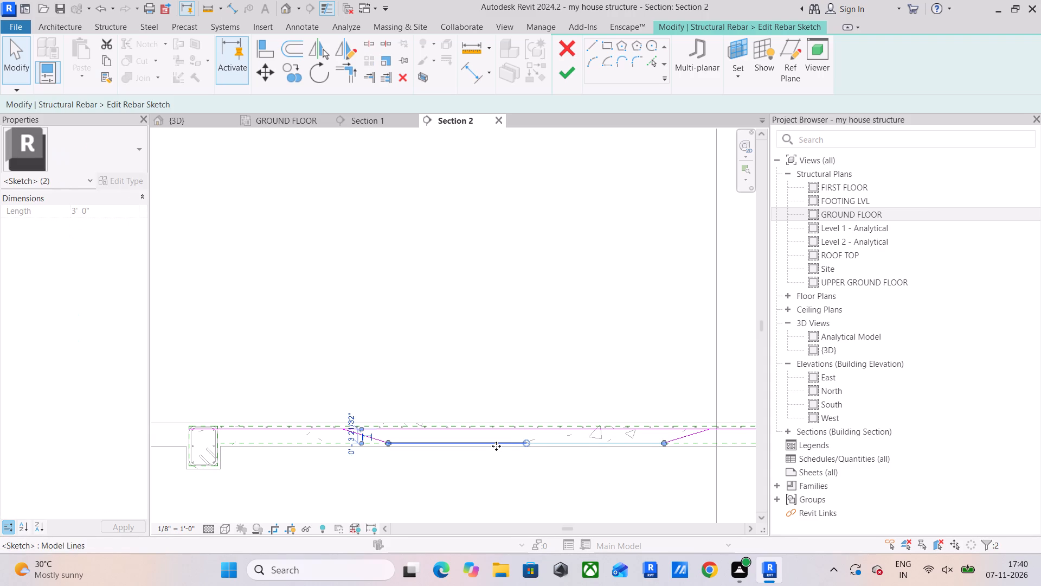
pyautogui.press('Delete')
# Draw one continuous horizontal line about 6' long along the bottom cover line between the diagonals' lower ends.
pyautogui.click(596, 45)
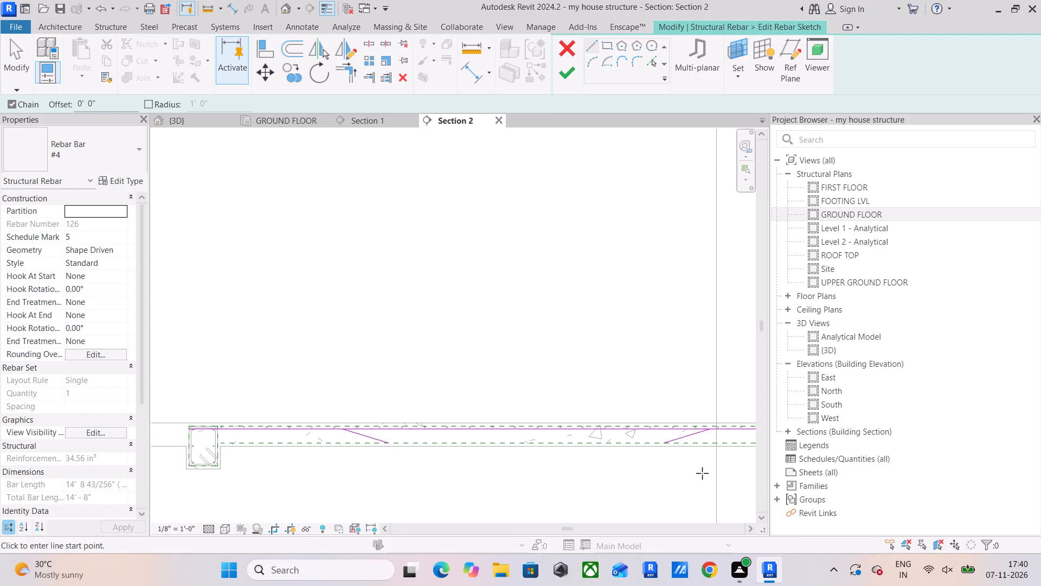
pyautogui.scroll(5, 702, 464)
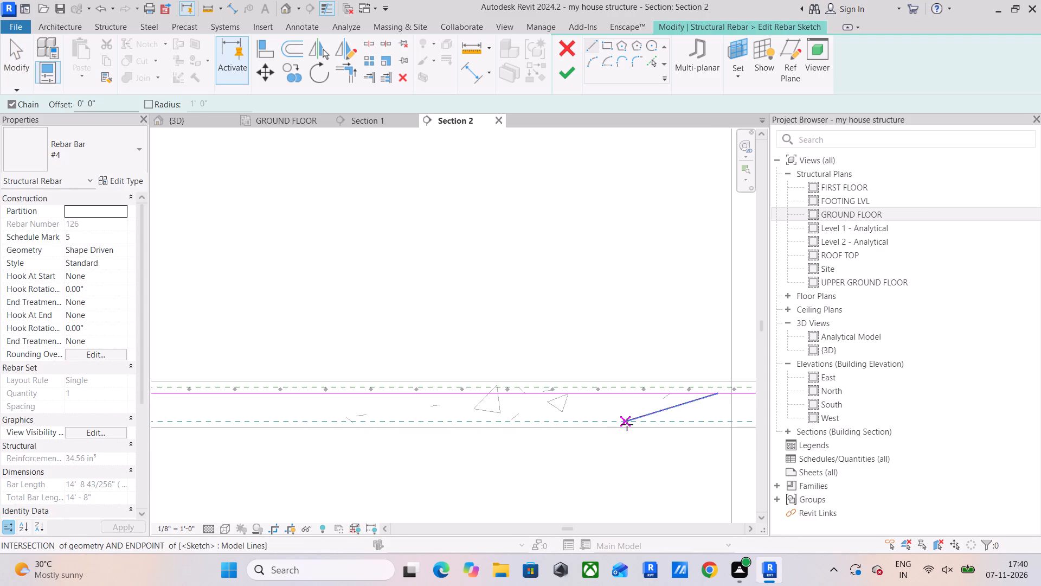
pyautogui.scroll(8, 627, 424)
pyautogui.click(624, 418)
pyautogui.scroll(-4, 465, 434)
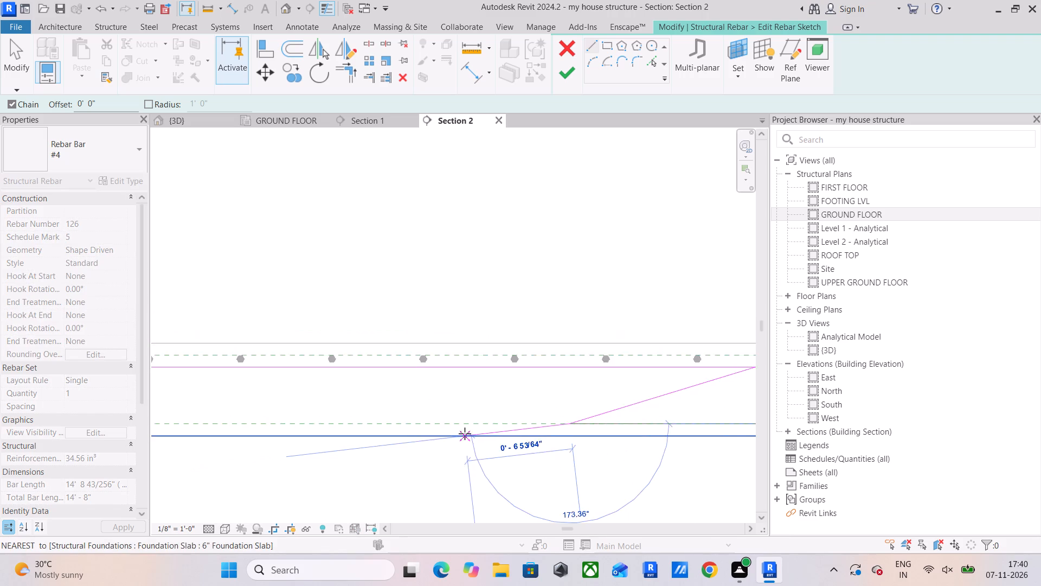
pyautogui.moveTo(465, 434); pyautogui.dragTo(759, 435, button='middle')
pyautogui.scroll(-3, 343, 419)
pyautogui.moveTo(349, 422); pyautogui.dragTo(618, 404, button='middle')
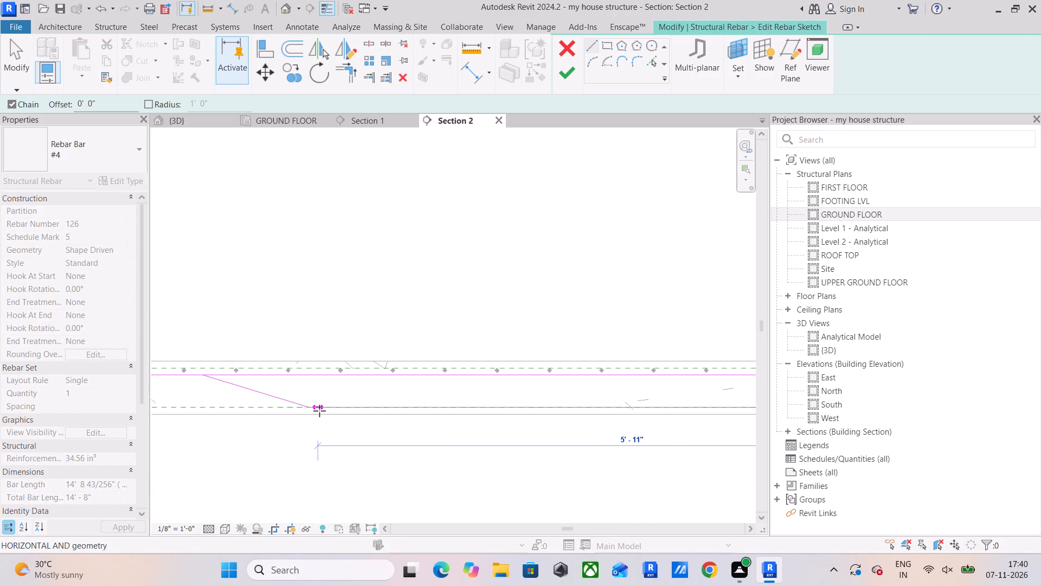
pyautogui.click(309, 412)
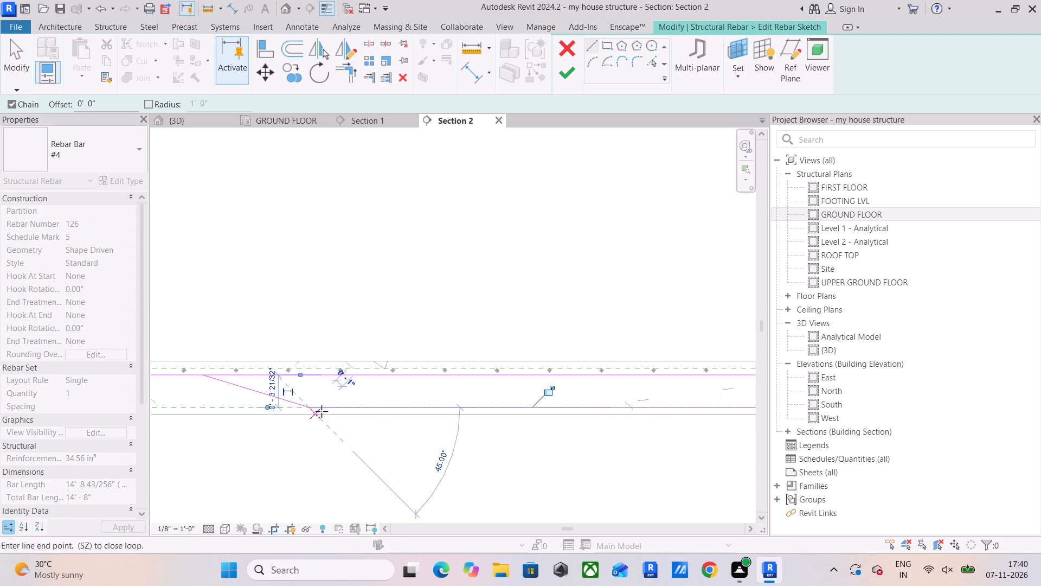
pyautogui.press('Escape')
pyautogui.press('Escape')
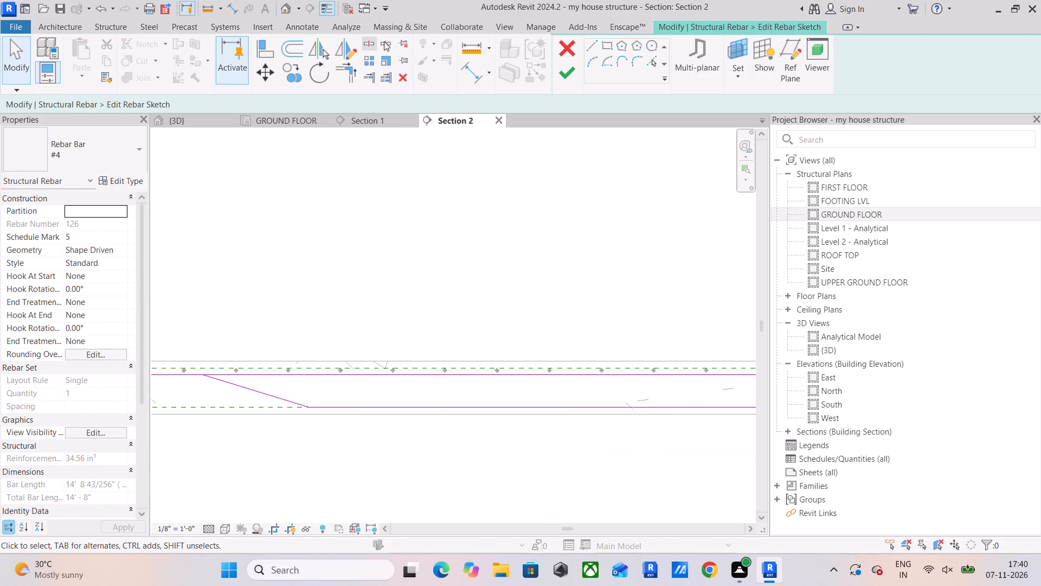
# Split the bar's top sketch line at a point between the two diagonals.
pyautogui.click(371, 41)
pyautogui.click(624, 375)
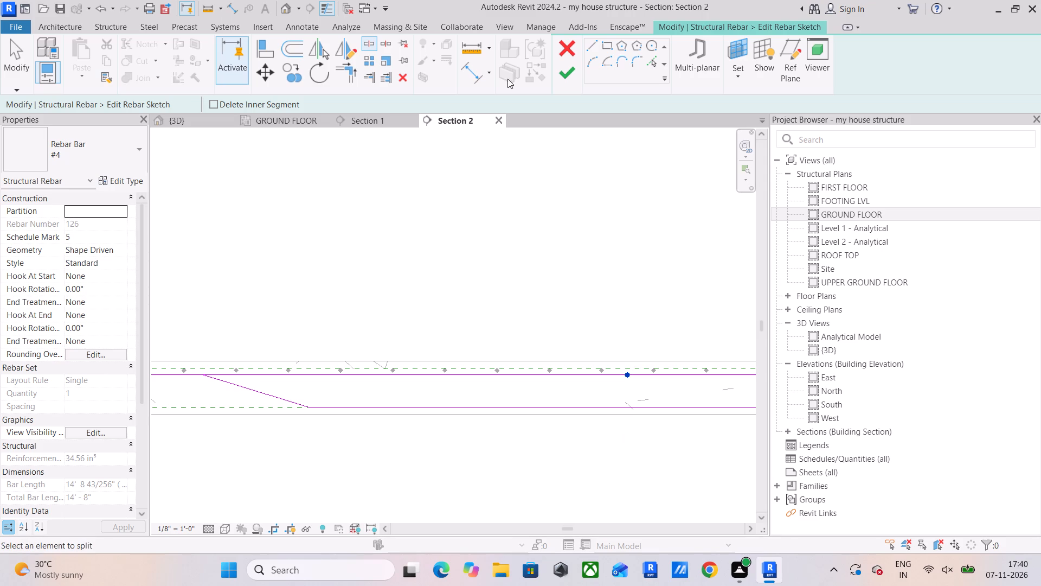
# Trim both top segments to corners with the diagonals' upper ends and finish the cranked bar sketch.
pyautogui.click(340, 68)
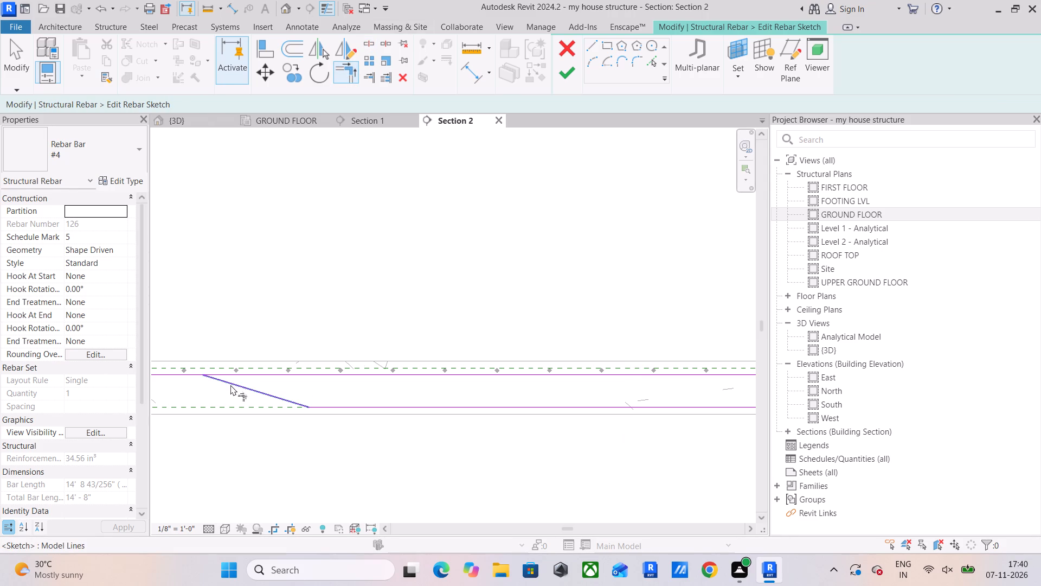
pyautogui.click(230, 385)
pyautogui.click(175, 373)
pyautogui.scroll(-3, 295, 388)
pyautogui.moveTo(333, 381); pyautogui.dragTo(236, 369, button='middle')
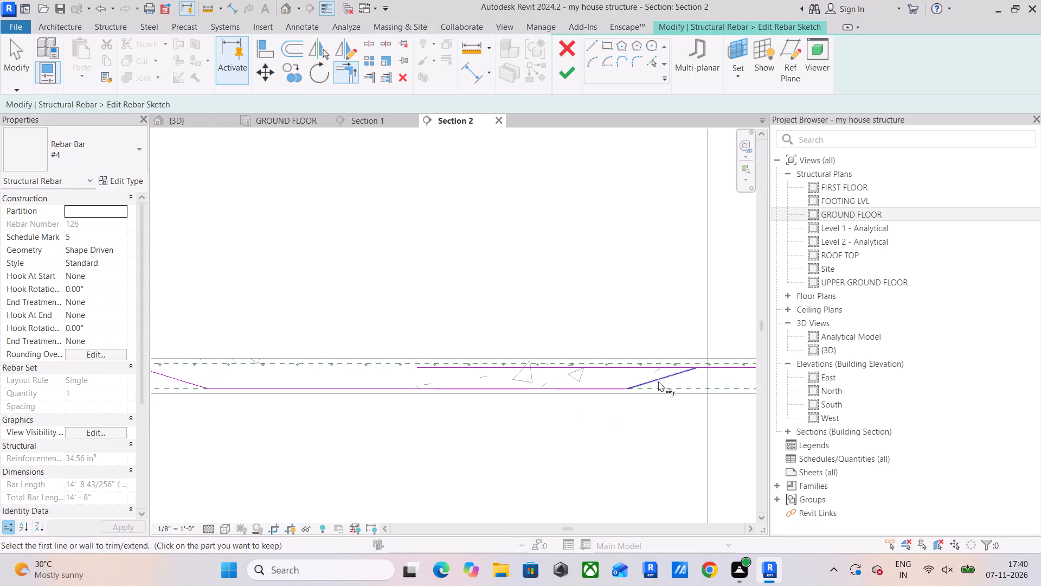
pyautogui.click(661, 378)
pyautogui.click(702, 366)
pyautogui.scroll(-4, 466, 367)
pyautogui.moveTo(480, 364); pyautogui.dragTo(540, 358, button='middle')
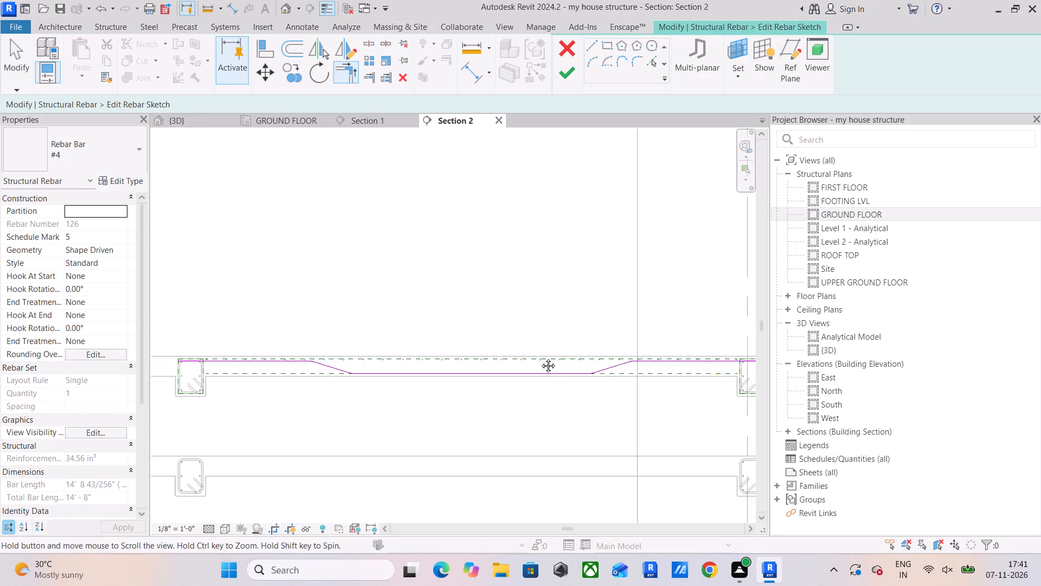
pyautogui.moveTo(540, 358); pyautogui.dragTo(556, 372, button='middle')
pyautogui.press('Escape')
pyautogui.press('Escape')
pyautogui.press('Escape')
pyautogui.click(564, 74)
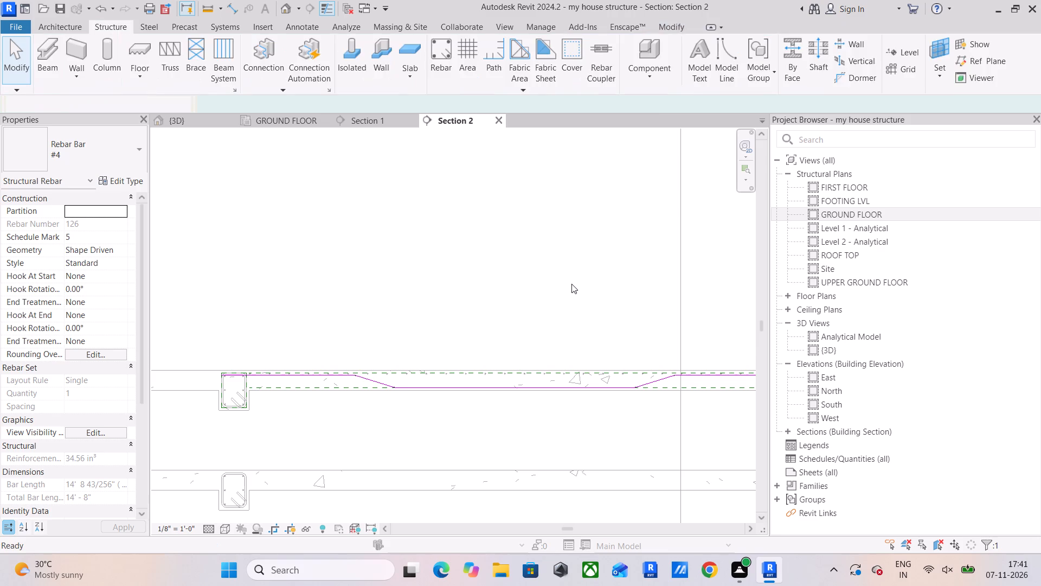
# Set the cranked bar's layout to Maximum Spacing with a spacing of 150 mm.
pyautogui.scroll(5, 374, 371)
pyautogui.scroll(-3, 402, 371)
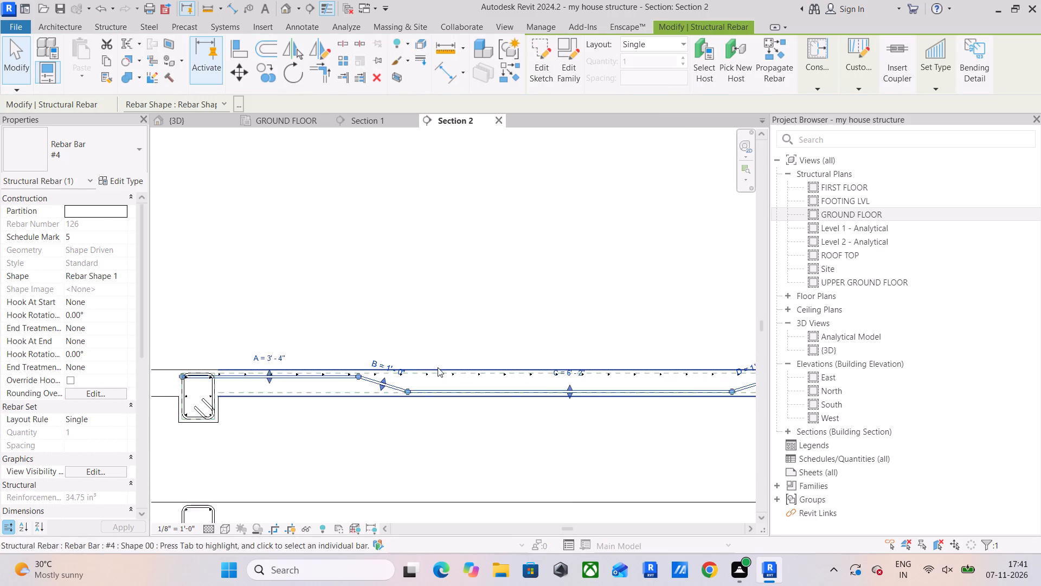
pyautogui.moveTo(438, 368); pyautogui.dragTo(448, 385, button='middle')
pyautogui.click(669, 48)
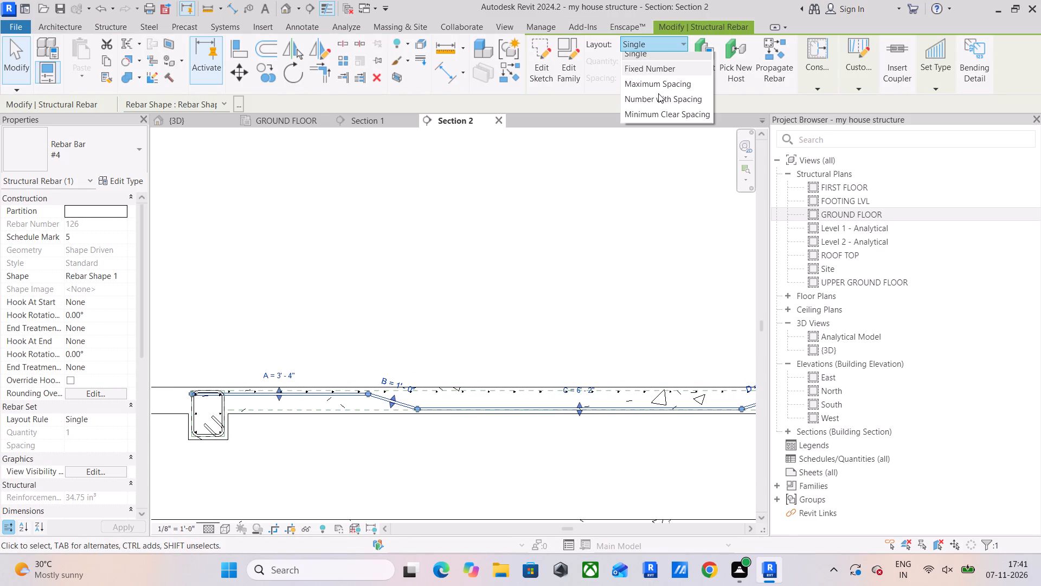
pyautogui.click(658, 93)
pyautogui.click(666, 84)
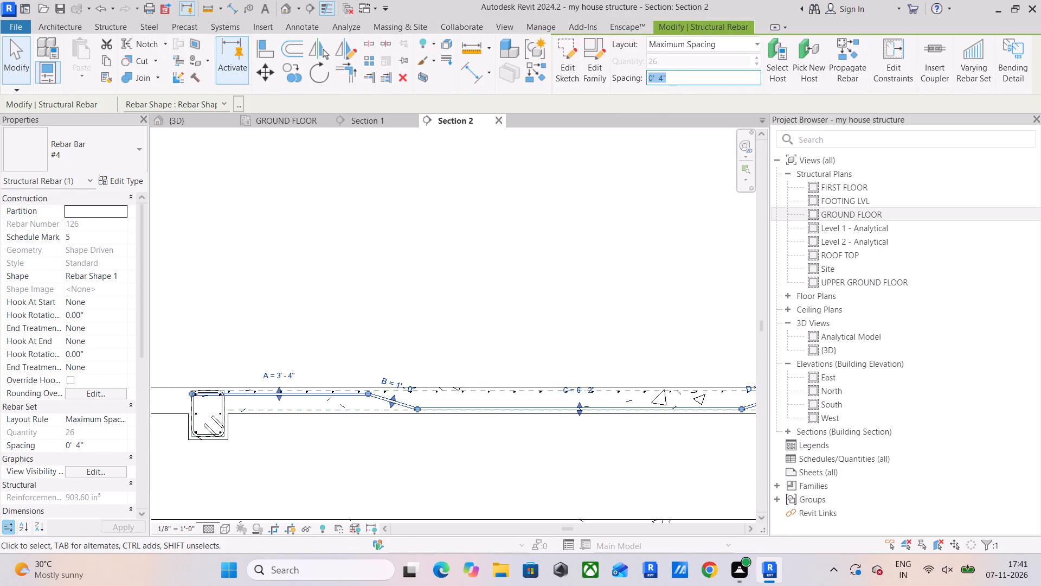
pyautogui.write('150 MM')
pyautogui.press('Return')
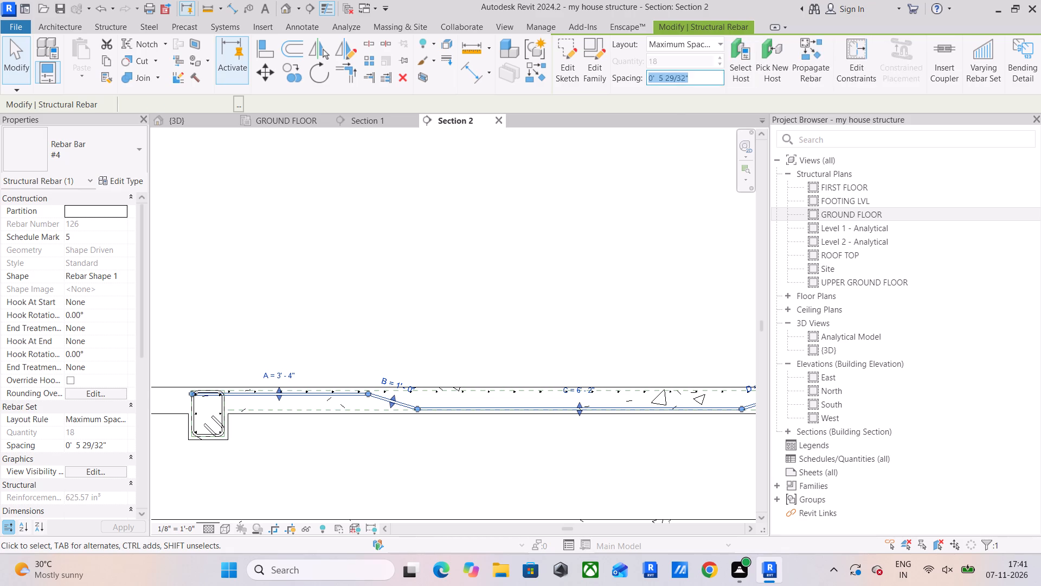
# Select both #4 slab rebar sets in Section 2 and show them unobscured in the {3D} view.
pyautogui.scroll(-1, 508, 278)
pyautogui.scroll(-3, 204, 182)
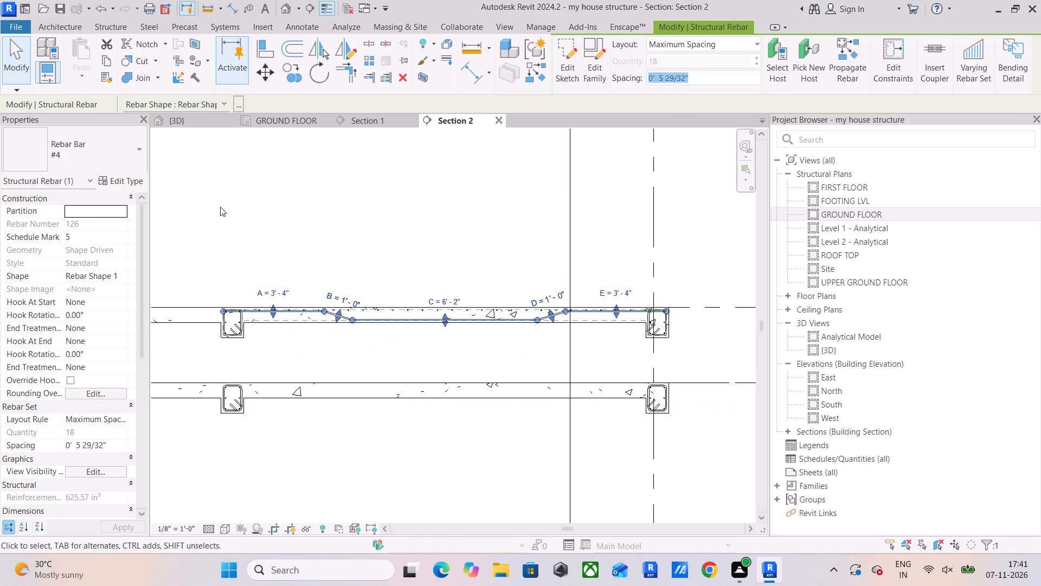
pyautogui.scroll(14, 268, 314)
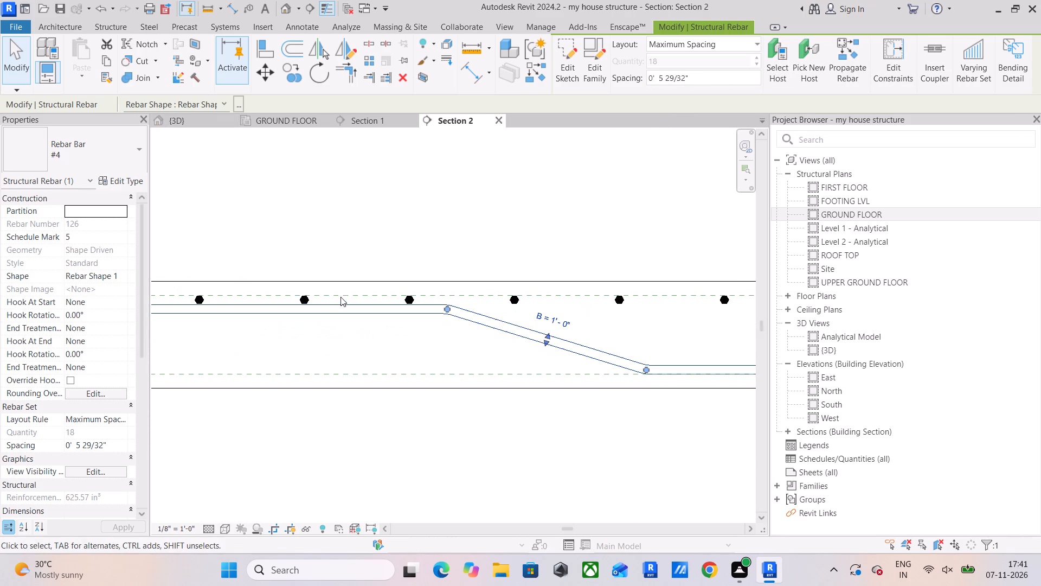
pyautogui.scroll(1, 339, 315)
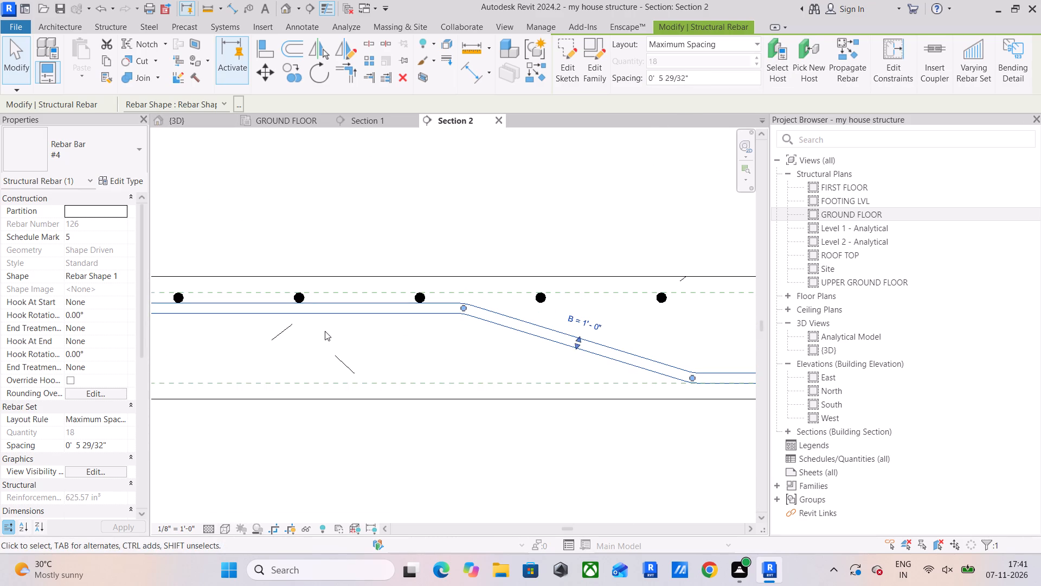
pyautogui.moveTo(330, 340); pyautogui.dragTo(282, 281)
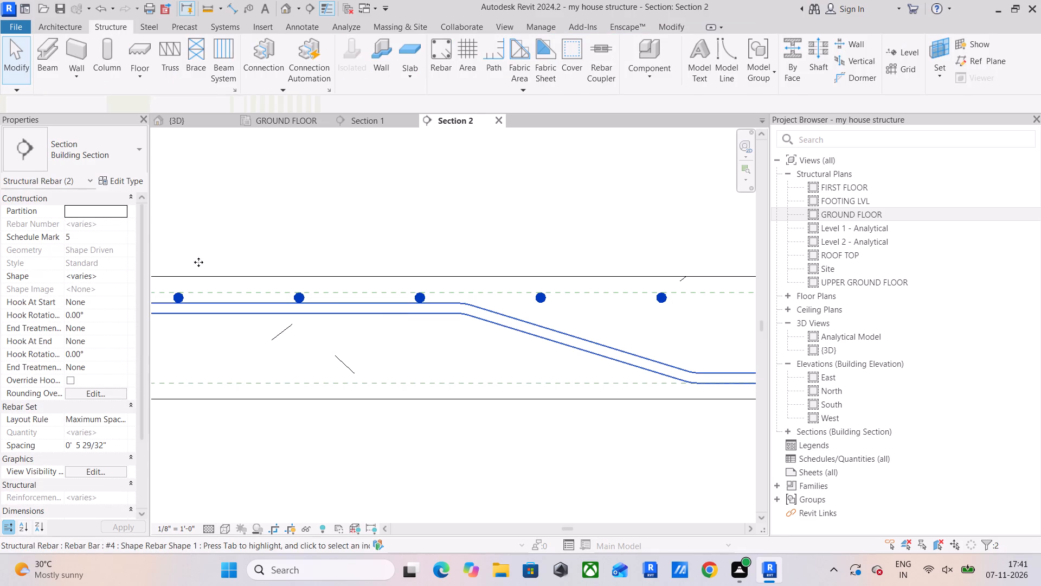
pyautogui.click(112, 473)
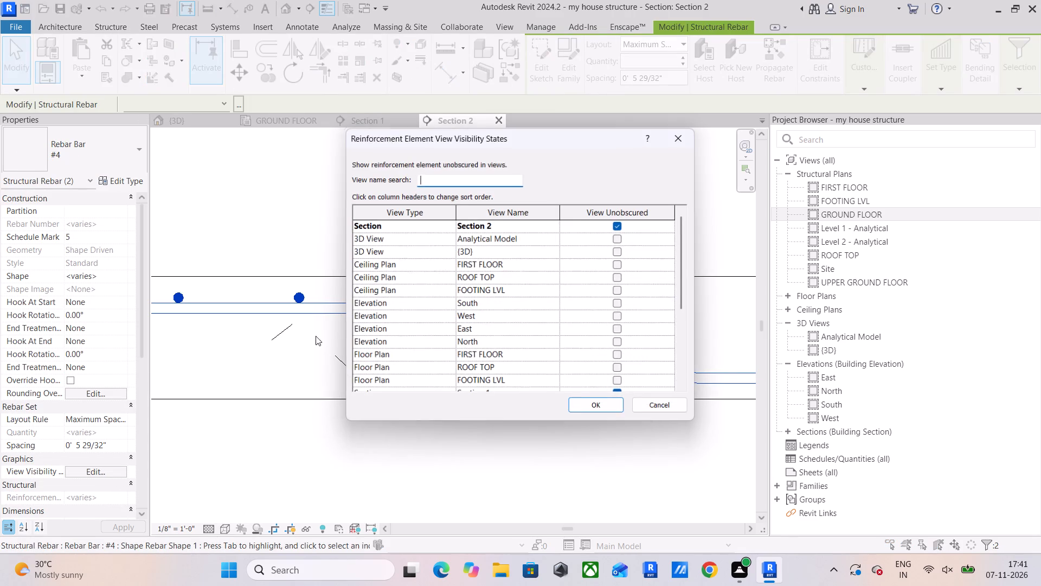
pyautogui.click(619, 250)
pyautogui.click(602, 410)
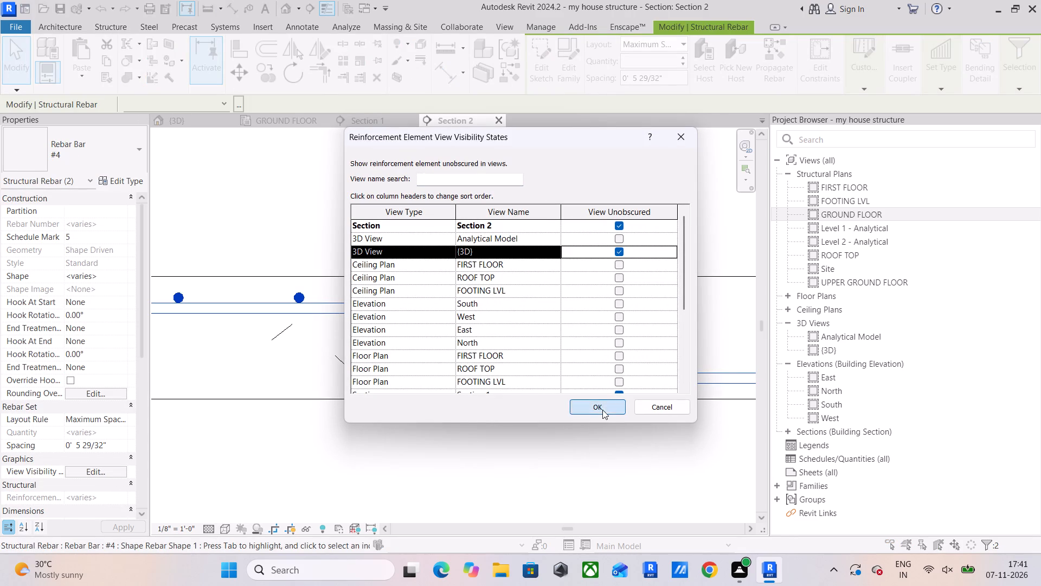
# Examine the slab mesh and cranked bars against the surrounding beam reinforcement in the {3D} view.
pyautogui.click(199, 120)
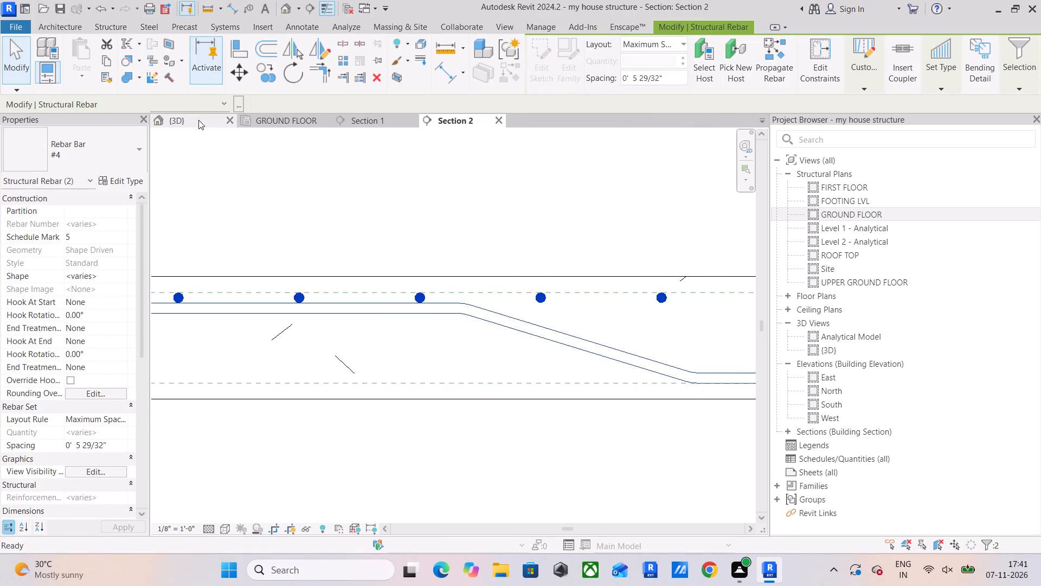
pyautogui.keyDown('shift'); pyautogui.moveTo(374, 342); pyautogui.dragTo(486, 462, button='middle'); pyautogui.keyUp('shift')
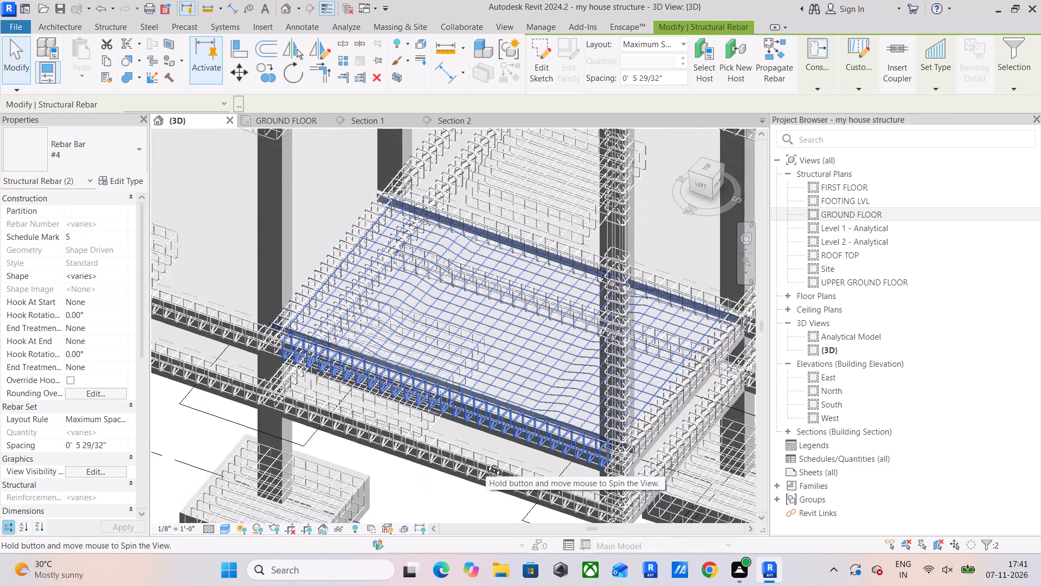
pyautogui.keyDown('shift'); pyautogui.moveTo(486, 462); pyautogui.dragTo(529, 413, button='middle'); pyautogui.keyUp('shift')
pyautogui.click(464, 500)
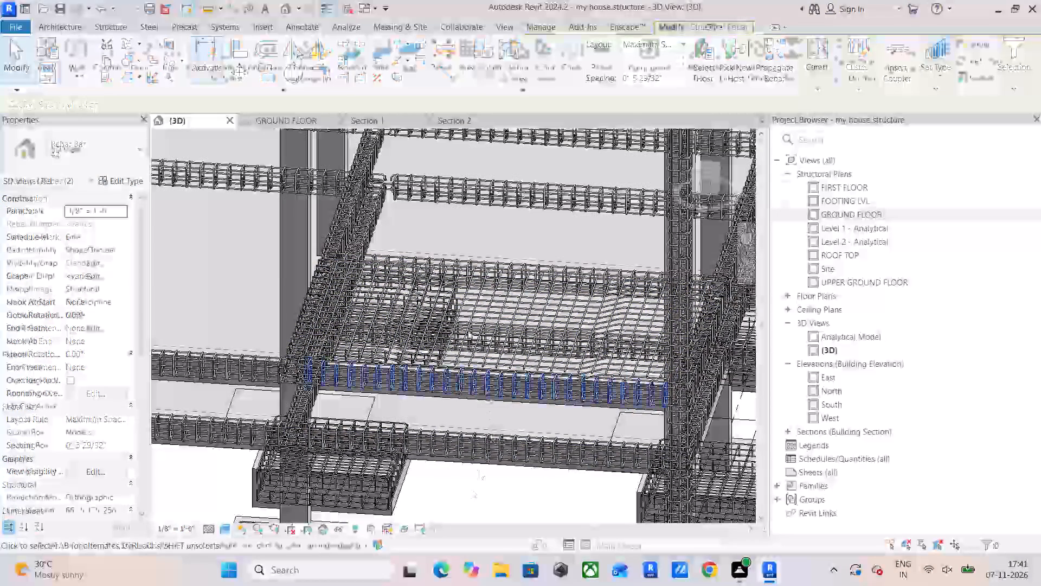
pyautogui.keyDown('shift'); pyautogui.moveTo(497, 334); pyautogui.dragTo(485, 304, button='middle'); pyautogui.keyUp('shift')
pyautogui.scroll(5, 474, 302)
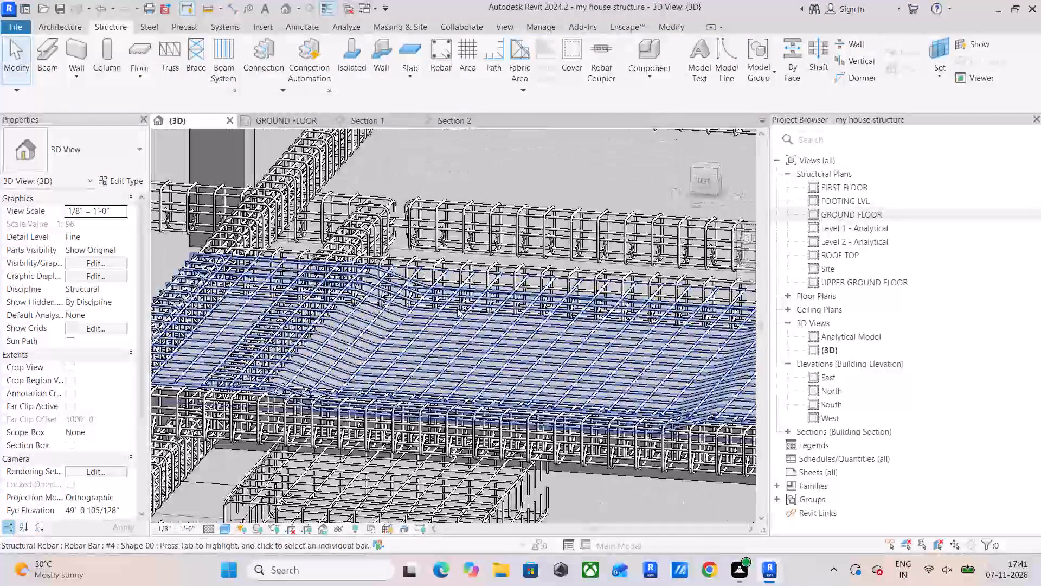
pyautogui.scroll(-1, 436, 304)
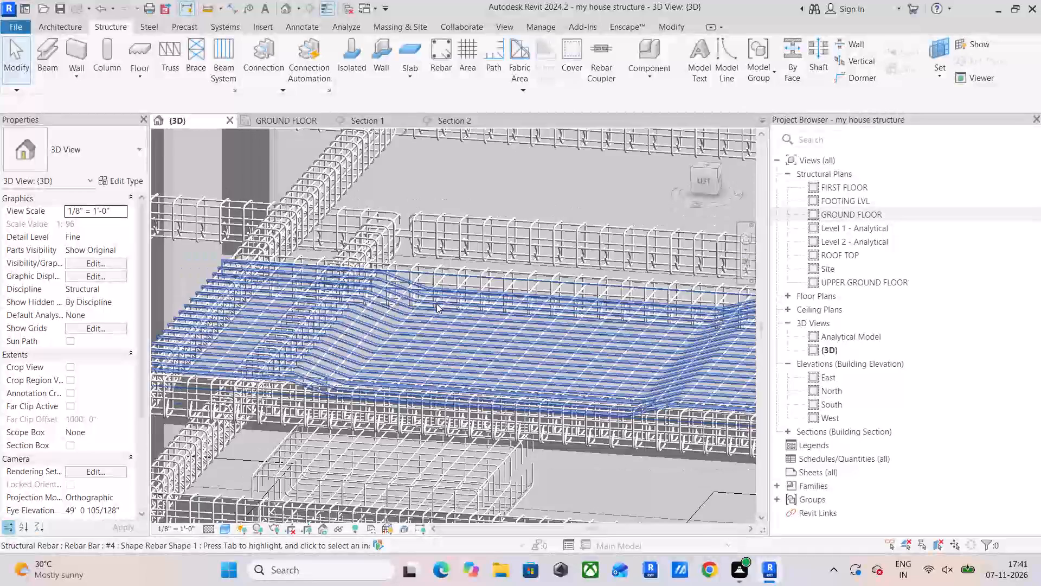
pyautogui.scroll(-2, 436, 304)
pyautogui.moveTo(433, 304); pyautogui.dragTo(340, 322, button='middle')
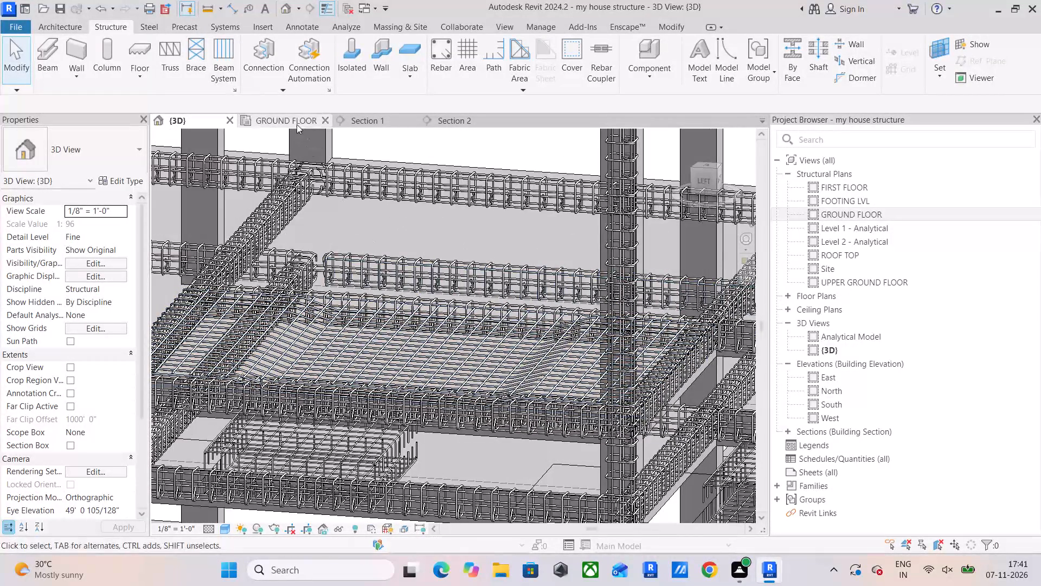
# Display the UPPER GROUND FLOOR structural plan in Wireframe style with Coarse detail level.
pyautogui.click(295, 124)
pyautogui.scroll(-3, 350, 250)
pyautogui.moveTo(364, 254); pyautogui.dragTo(372, 133, button='middle')
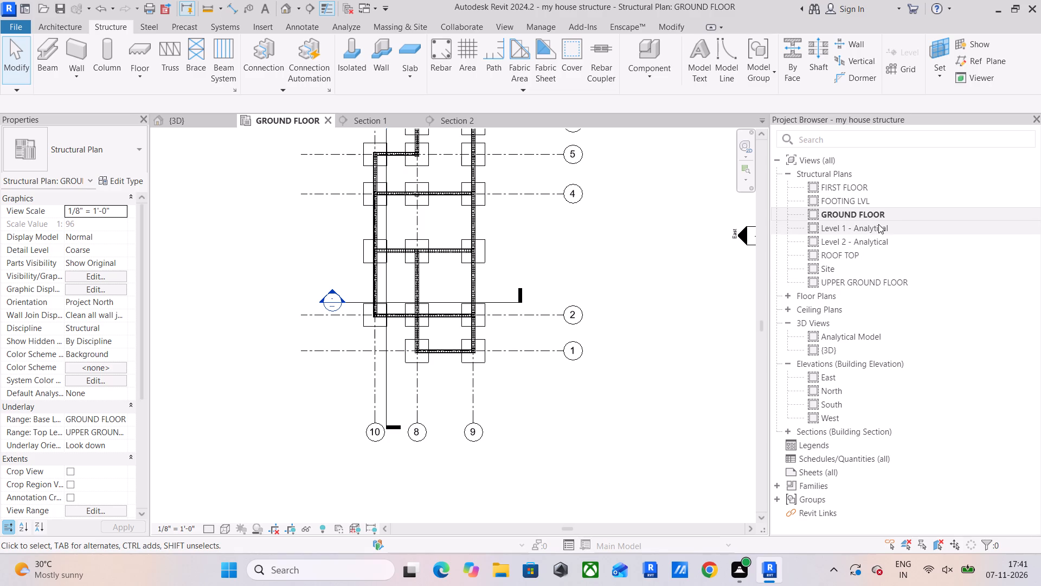
pyautogui.doubleClick(868, 283)
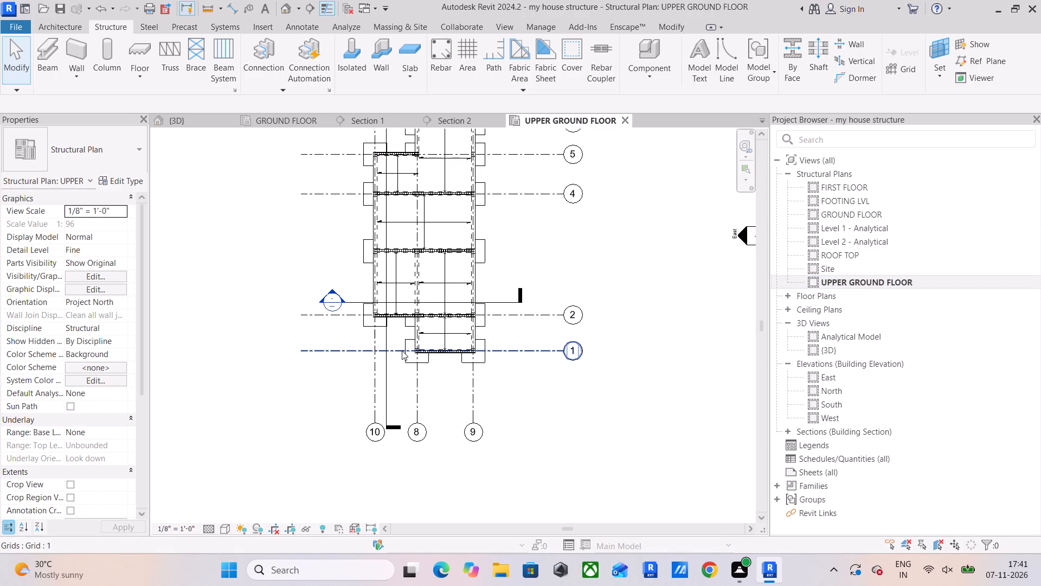
pyautogui.scroll(6, 388, 286)
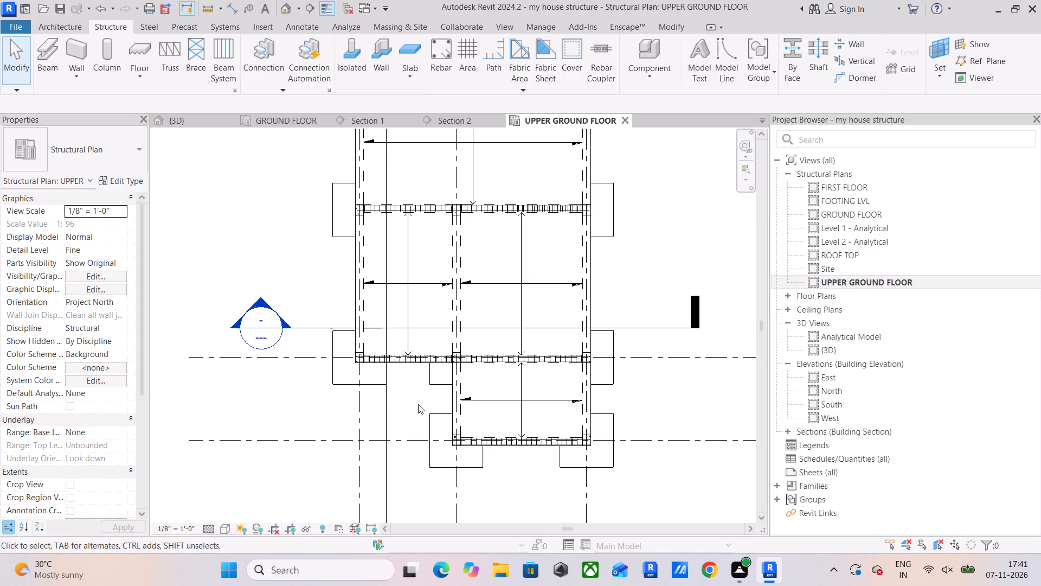
pyautogui.click(221, 530)
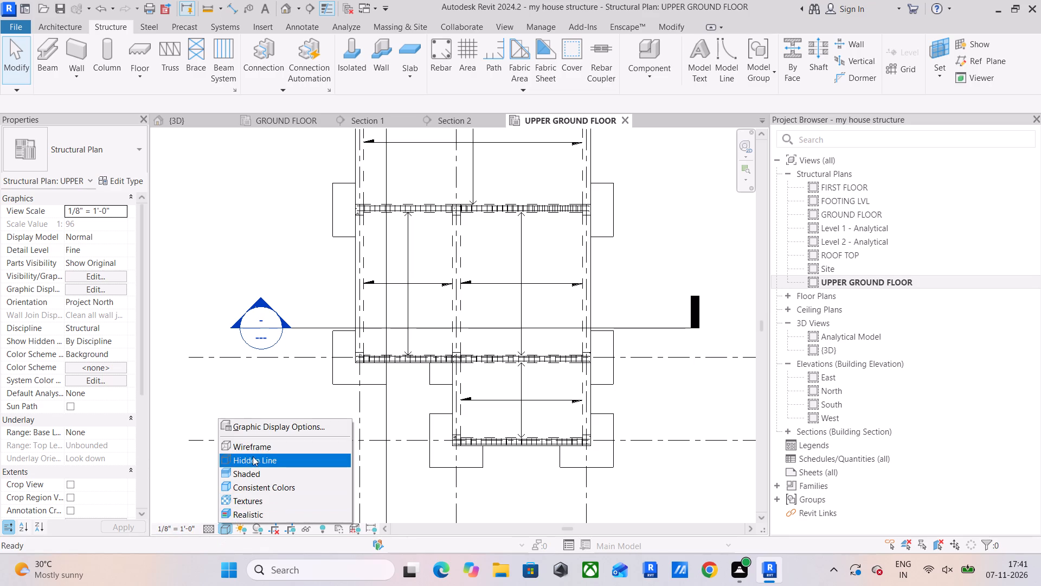
pyautogui.click(262, 450)
pyautogui.moveTo(468, 313); pyautogui.dragTo(456, 370, button='middle')
pyautogui.scroll(5, 416, 336)
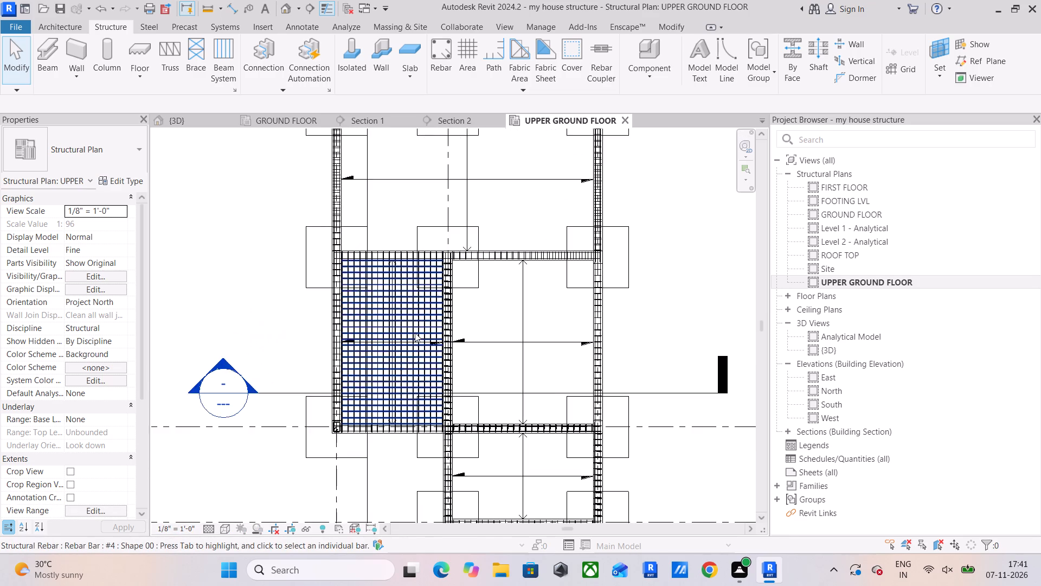
pyautogui.scroll(5, 374, 271)
pyautogui.moveTo(391, 289); pyautogui.dragTo(404, 400, button='middle')
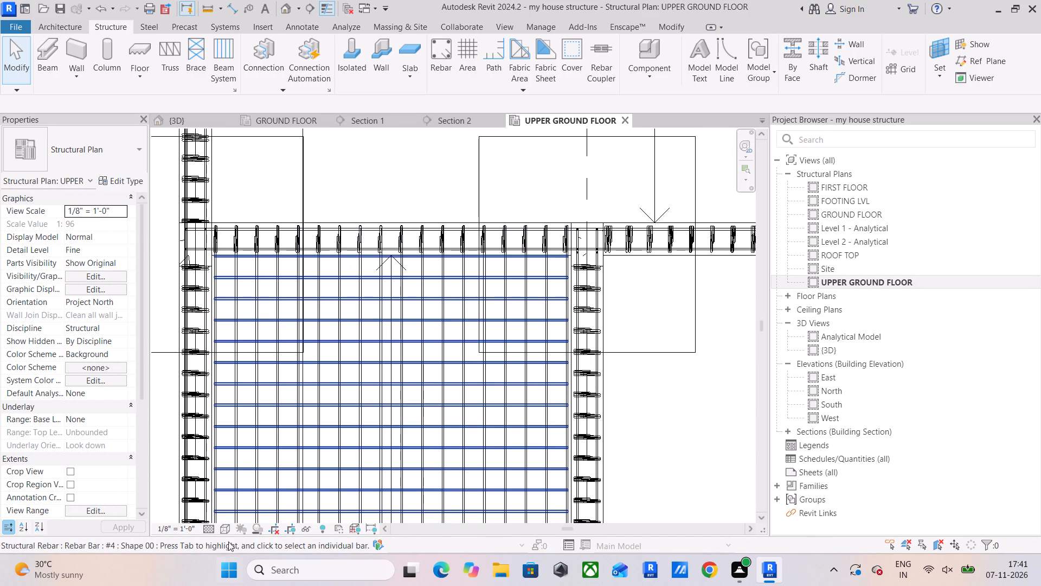
pyautogui.click(211, 528)
pyautogui.click(223, 487)
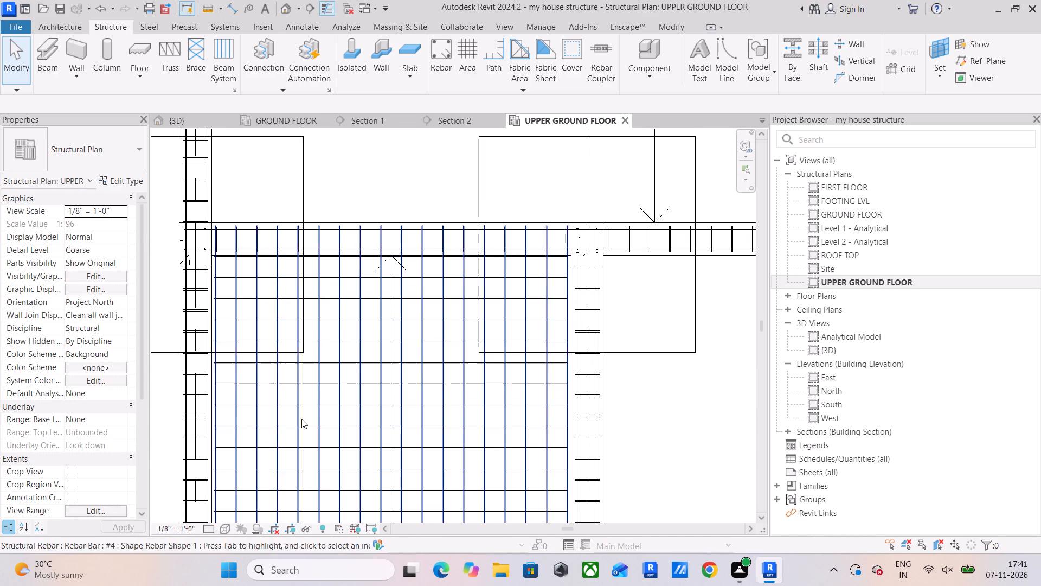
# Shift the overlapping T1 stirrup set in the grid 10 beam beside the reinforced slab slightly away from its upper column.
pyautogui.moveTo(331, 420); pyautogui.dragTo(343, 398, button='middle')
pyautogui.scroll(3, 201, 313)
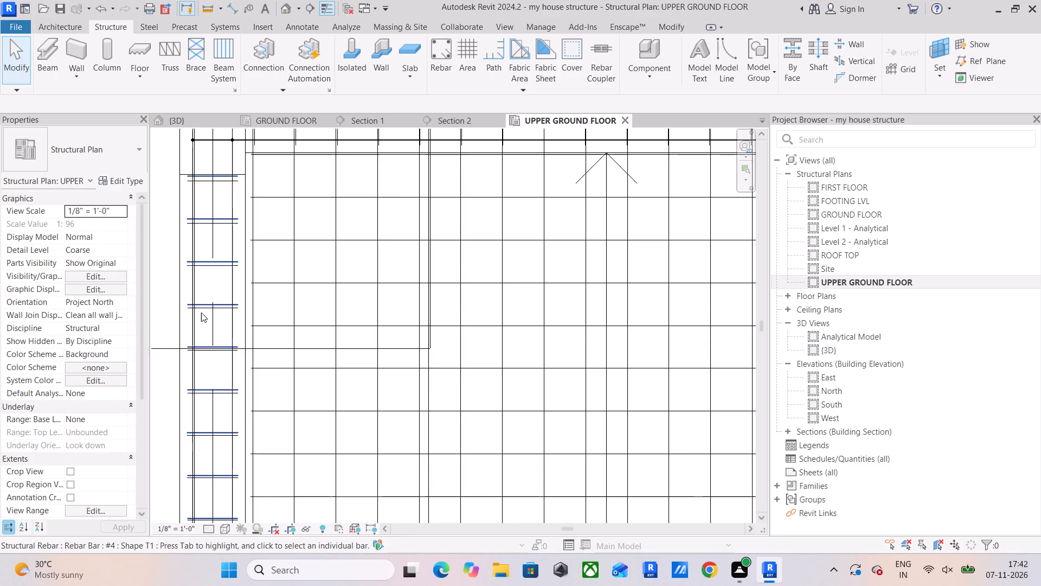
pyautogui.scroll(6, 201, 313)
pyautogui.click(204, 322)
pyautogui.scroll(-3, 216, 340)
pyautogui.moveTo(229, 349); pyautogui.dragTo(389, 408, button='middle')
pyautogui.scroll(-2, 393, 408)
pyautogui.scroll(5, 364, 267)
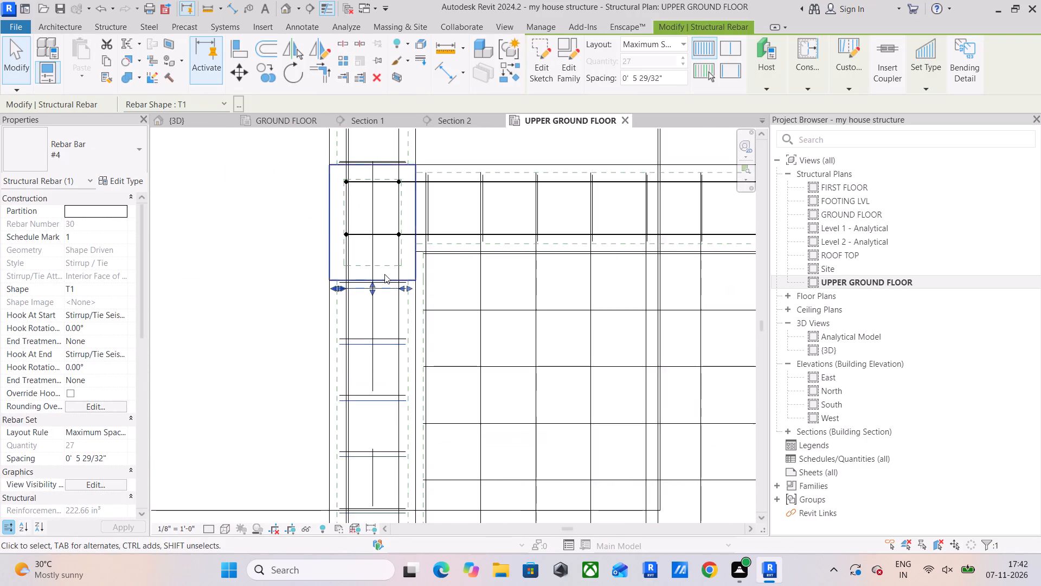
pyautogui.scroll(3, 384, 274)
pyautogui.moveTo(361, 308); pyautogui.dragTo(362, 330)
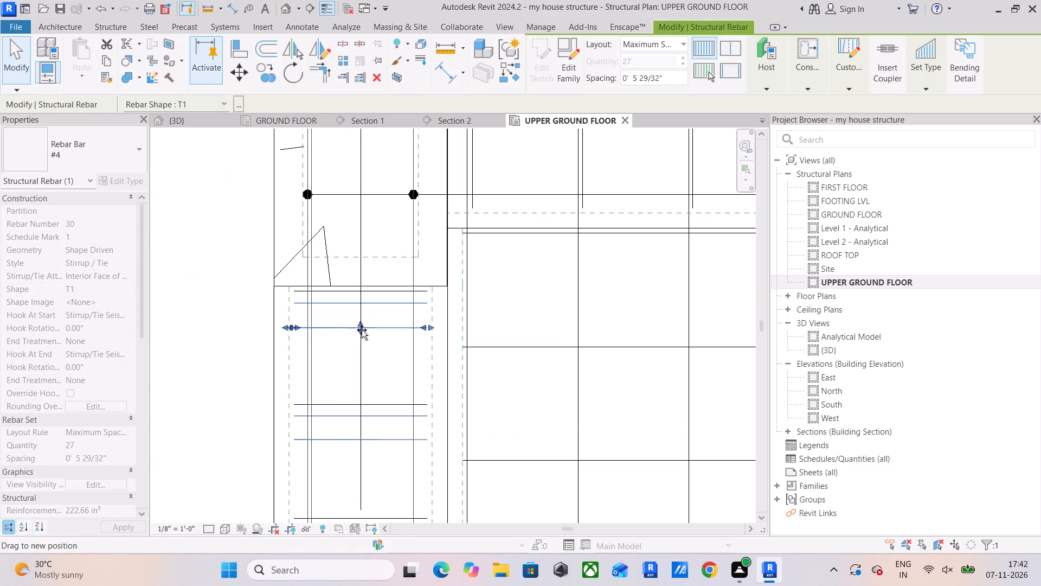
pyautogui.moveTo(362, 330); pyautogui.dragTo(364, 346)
# Delete the overlapping duplicate T1 stirrup set from the grid 10 beam beside the reinforced slab.
pyautogui.click(369, 402)
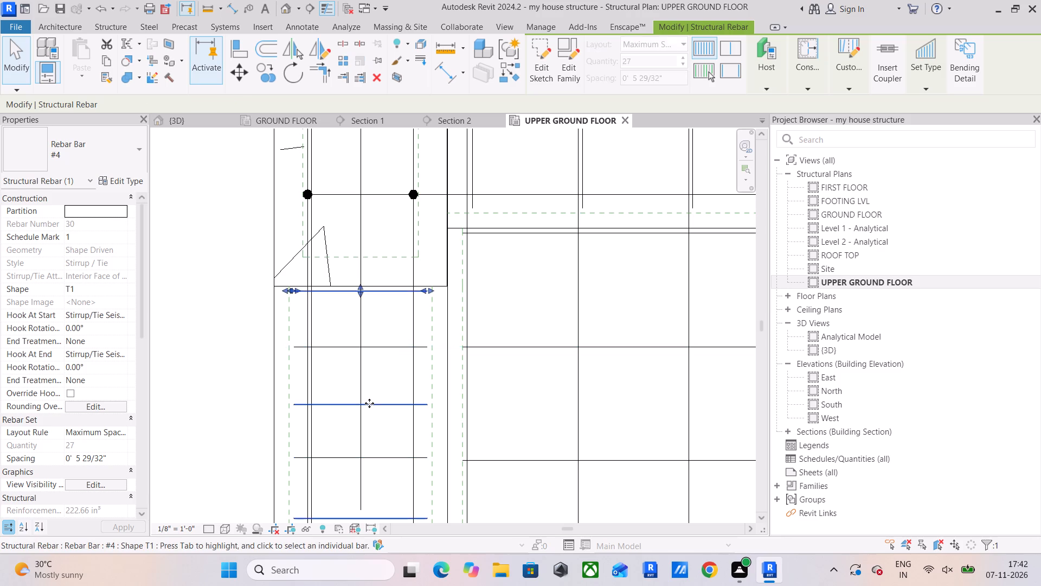
pyautogui.scroll(-9, 370, 404)
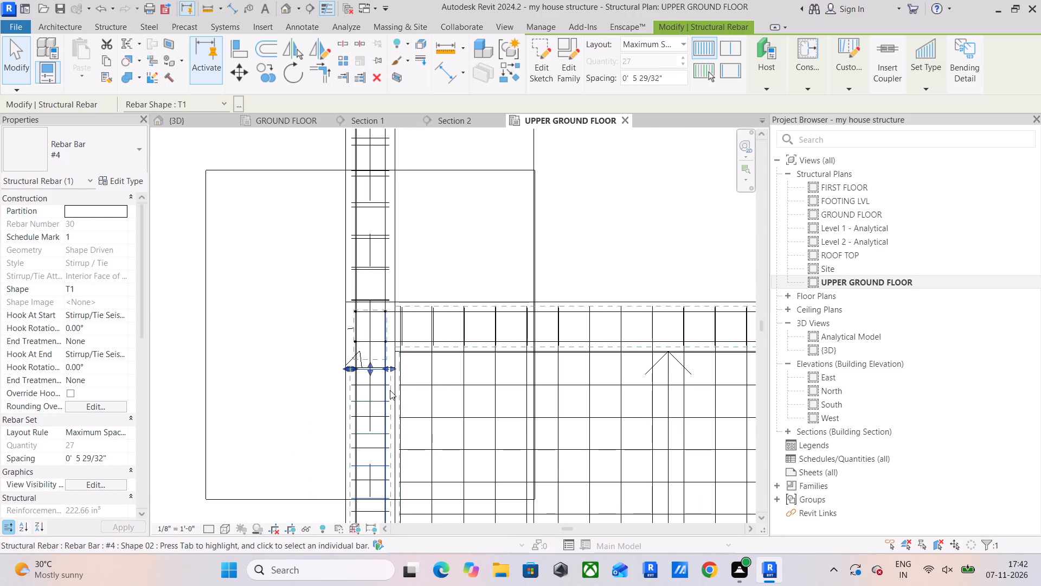
pyautogui.scroll(-3, 390, 390)
pyautogui.moveTo(390, 390); pyautogui.dragTo(398, 254, button='middle')
pyautogui.scroll(-5, 369, 320)
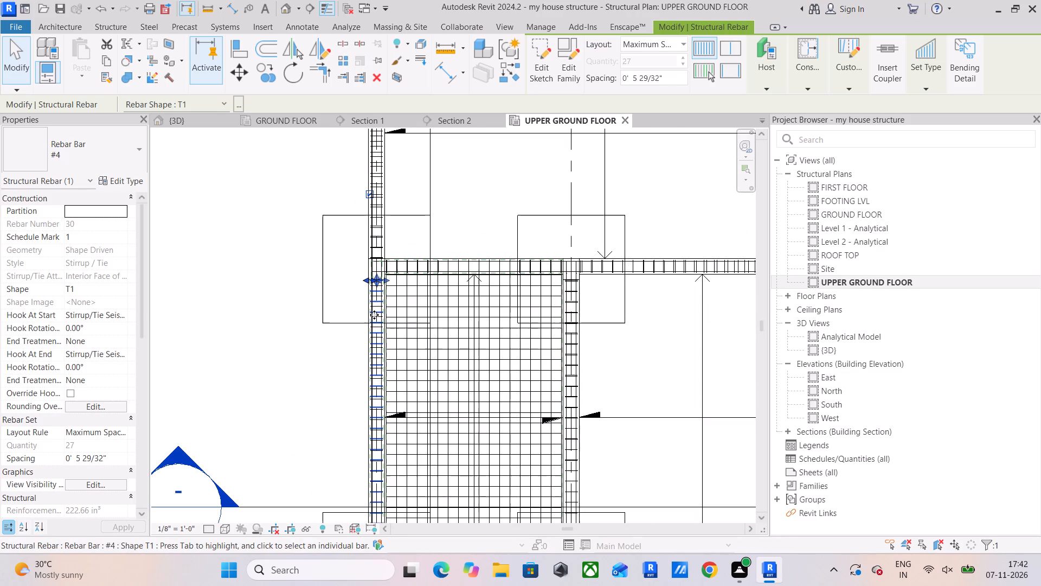
pyautogui.scroll(-1, 376, 314)
pyautogui.scroll(5, 400, 244)
pyautogui.scroll(5, 369, 313)
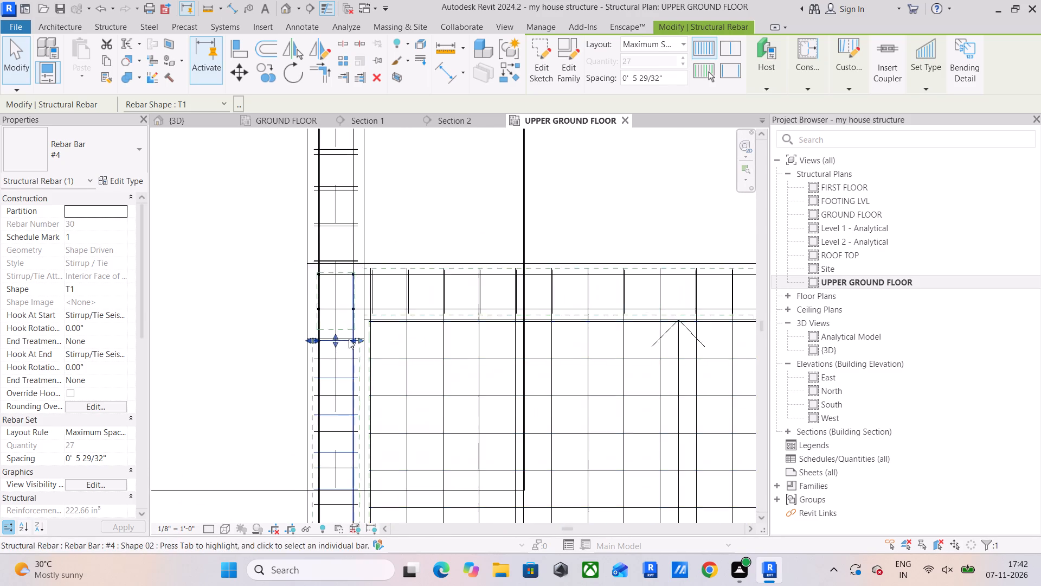
pyautogui.scroll(6, 341, 341)
pyautogui.press('Delete')
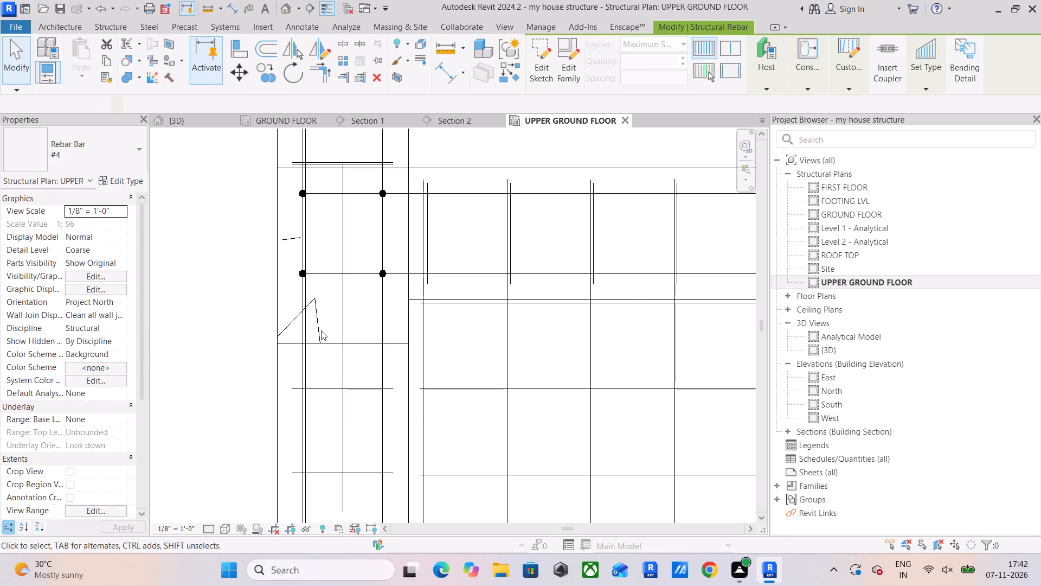
# Delete the duplicate T1 stirrup set from the adjoining grid 10 beam beyond the reinforced slab's upper column.
pyautogui.scroll(4, 373, 141)
pyautogui.moveTo(354, 196); pyautogui.dragTo(354, 252, button='middle')
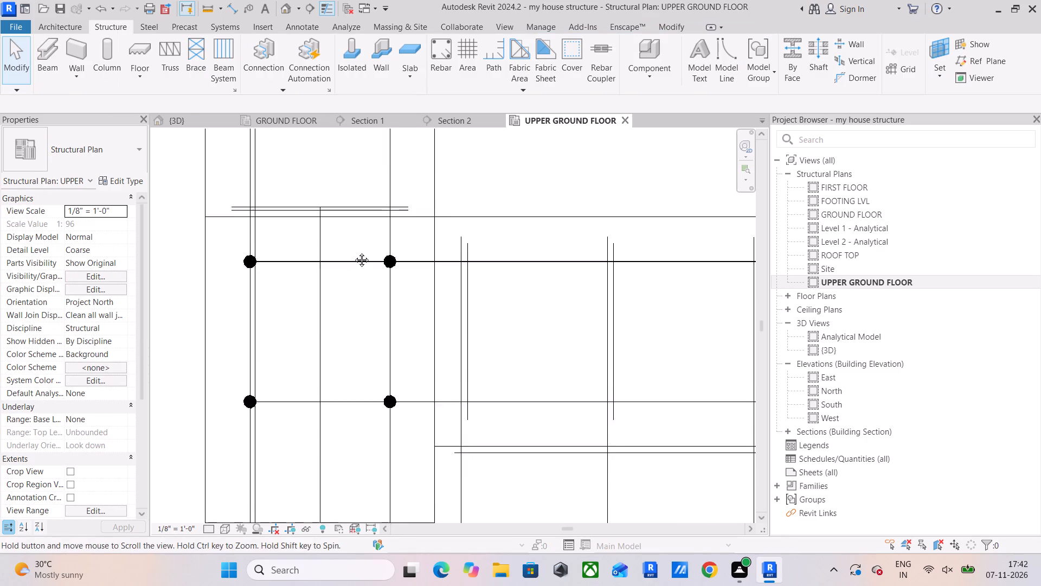
pyautogui.moveTo(354, 252); pyautogui.dragTo(358, 296, button='middle')
pyautogui.click(350, 274)
pyautogui.scroll(-4, 350, 274)
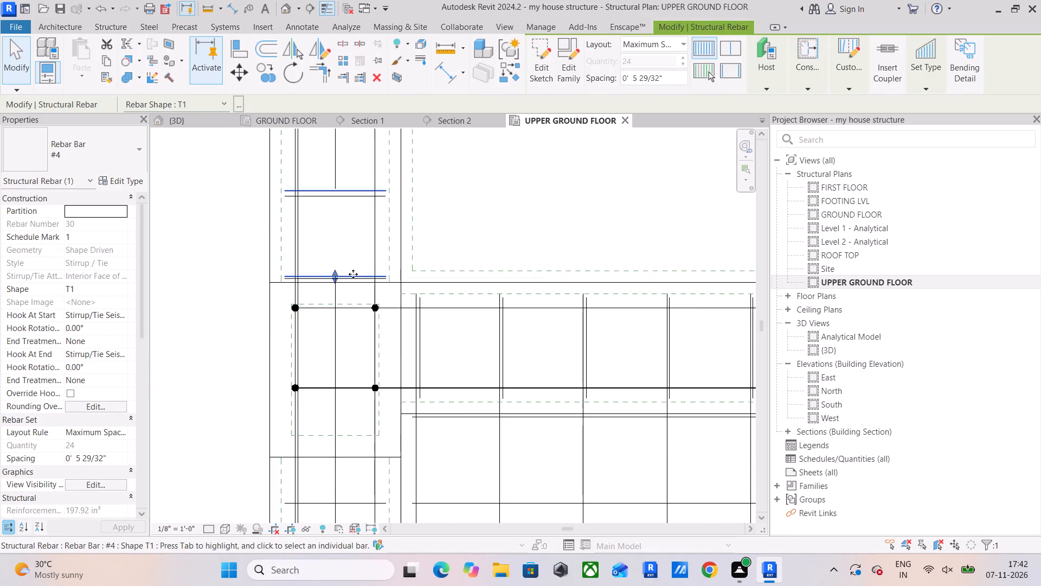
pyautogui.scroll(-2, 353, 274)
pyautogui.moveTo(347, 292); pyautogui.dragTo(339, 373, button='middle')
pyautogui.press('Delete')
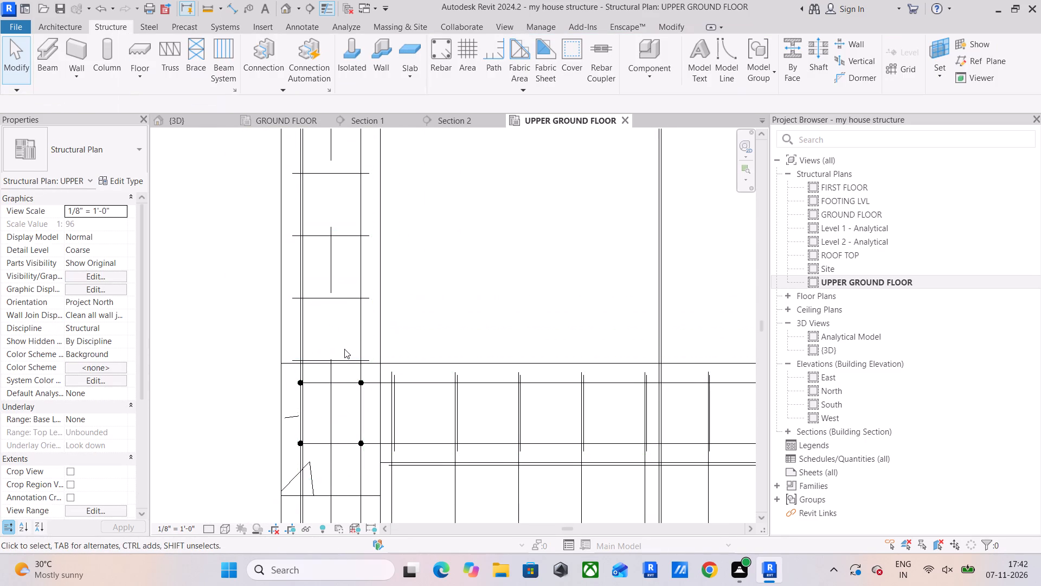
# Delete the duplicate T1 stirrup set from the grid 2 beam at its grid 10 column end.
pyautogui.scroll(-10, 469, 261)
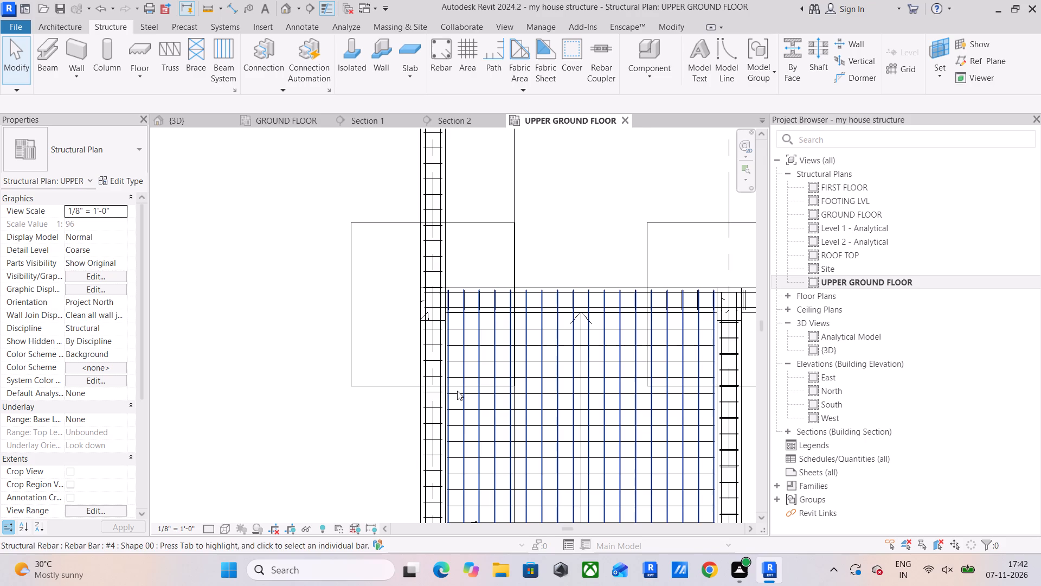
pyautogui.moveTo(451, 432); pyautogui.dragTo(466, 221, button='middle')
pyautogui.scroll(4, 456, 421)
pyautogui.moveTo(459, 392); pyautogui.dragTo(462, 231, button='middle')
pyautogui.moveTo(467, 428); pyautogui.dragTo(467, 356, button='middle')
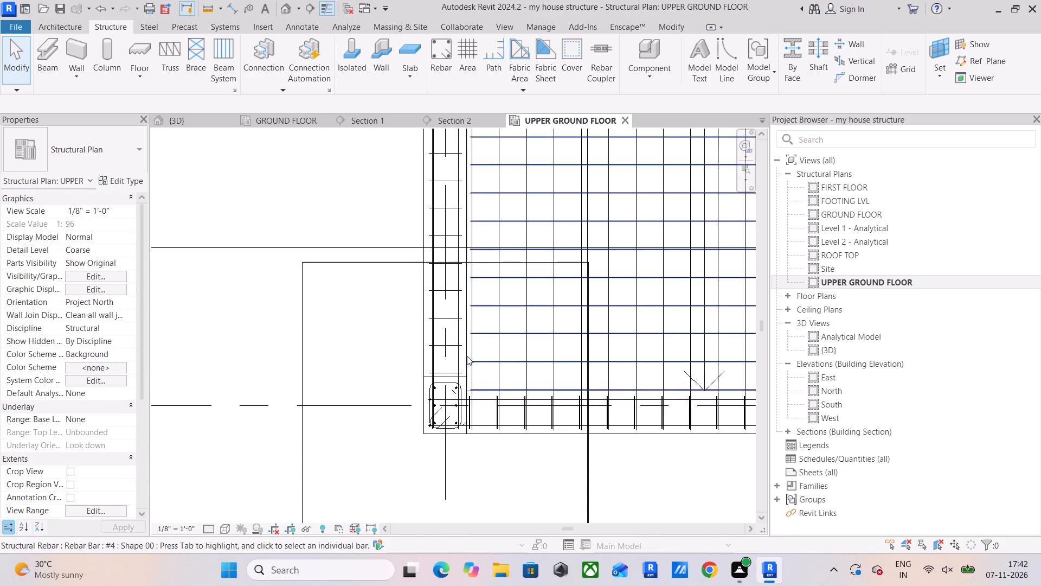
pyautogui.scroll(6, 430, 373)
pyautogui.click(470, 372)
pyautogui.moveTo(464, 368); pyautogui.dragTo(467, 350)
pyautogui.scroll(-3, 467, 350)
pyautogui.scroll(5, 538, 424)
pyautogui.scroll(5, 465, 410)
pyautogui.click(465, 406)
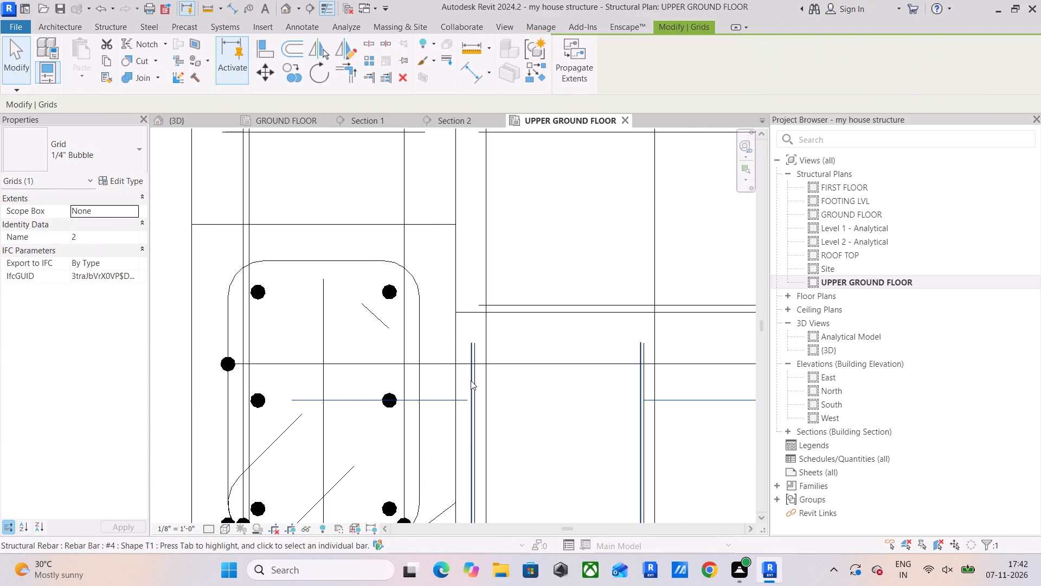
pyautogui.click(471, 380)
pyautogui.press('Delete')
# Shift the remaining T1 stirrup set in the grid 2 beam slightly away from the grid 10 column, onto the slab's first bar line.
pyautogui.click(471, 380)
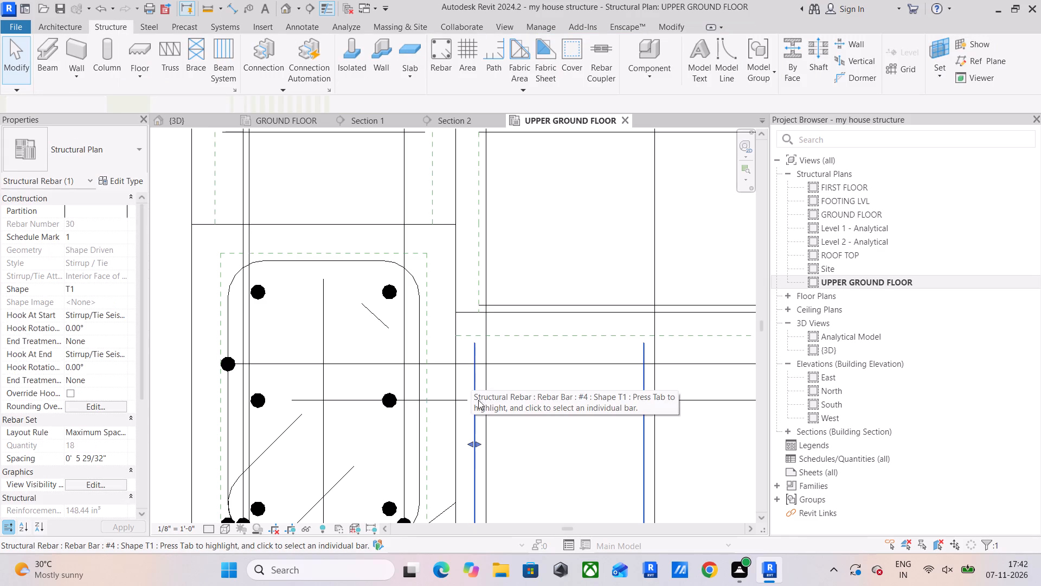
pyautogui.moveTo(481, 445); pyautogui.dragTo(489, 445)
pyautogui.scroll(-2, 545, 419)
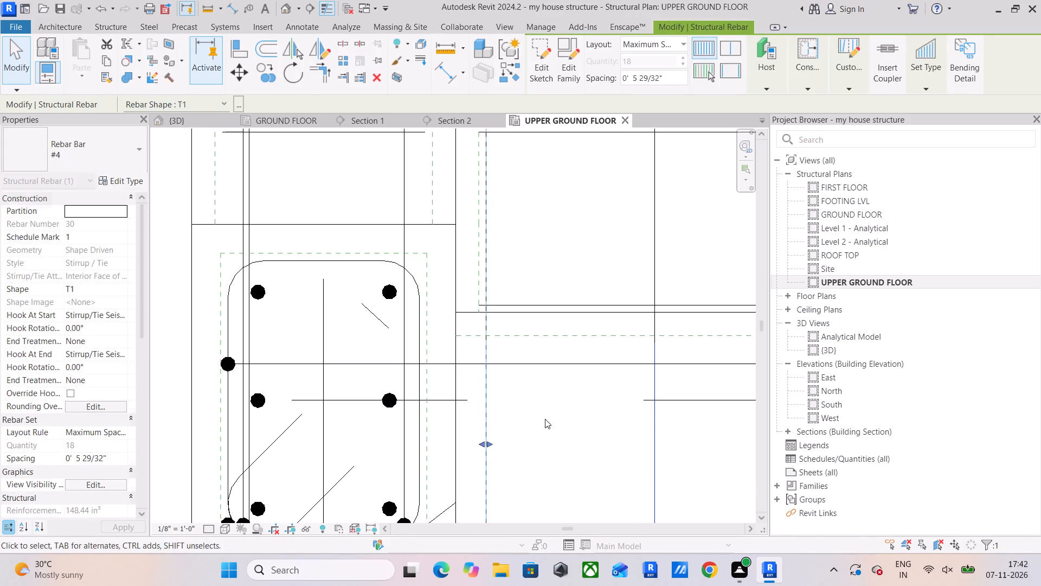
# Adjust the far end of the grid 2 beam's T1 stirrup set to the slab's last bar line beside the column opposite grid 10.
pyautogui.scroll(-7, 545, 419)
pyautogui.moveTo(681, 418); pyautogui.dragTo(332, 411, button='middle')
pyautogui.scroll(-6, 512, 422)
pyautogui.moveTo(498, 424); pyautogui.dragTo(316, 423, button='middle')
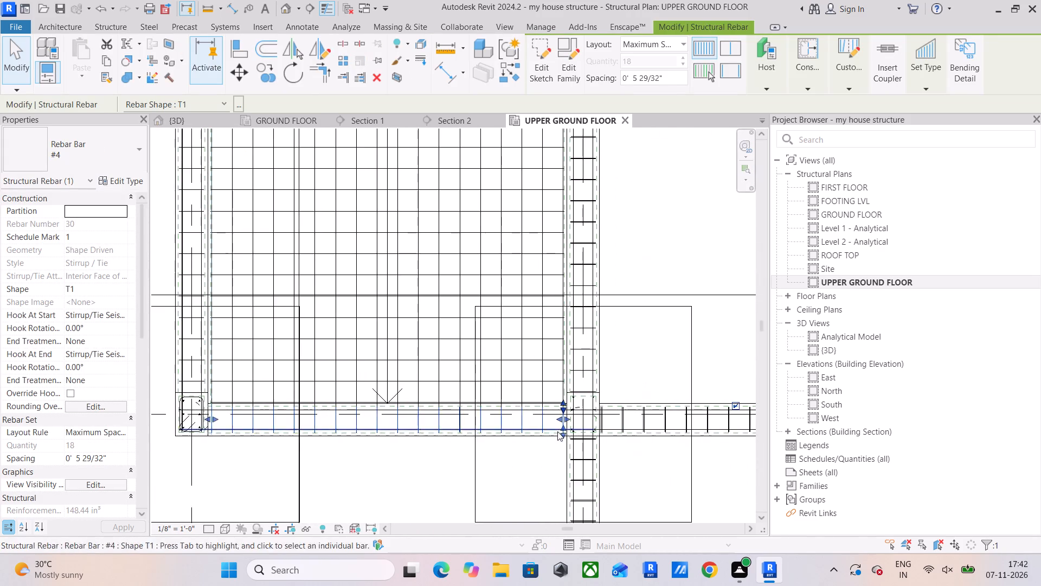
pyautogui.scroll(20, 583, 420)
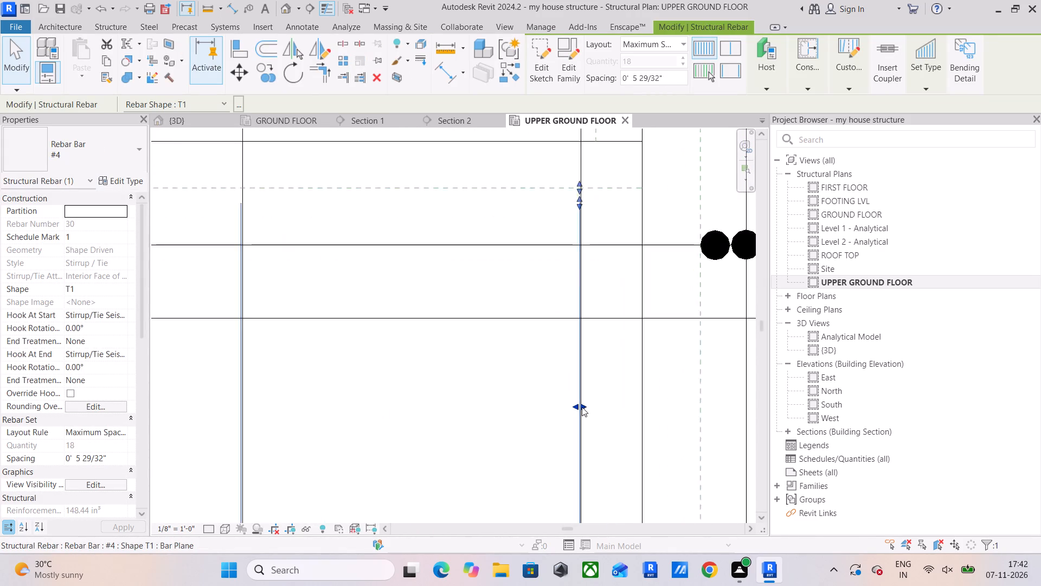
pyautogui.scroll(1, 582, 407)
pyautogui.moveTo(584, 409); pyautogui.dragTo(577, 423)
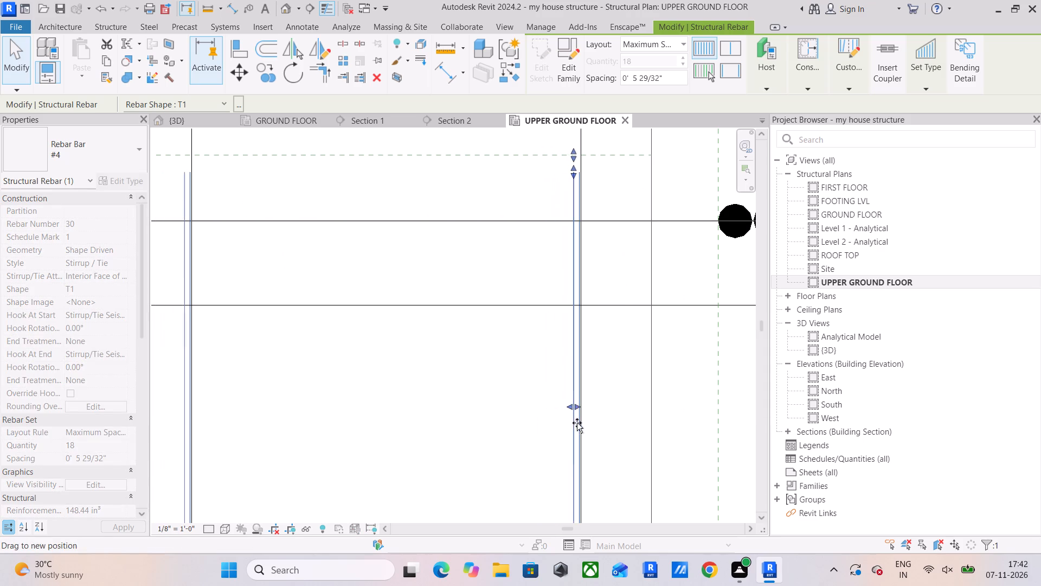
pyautogui.moveTo(577, 423); pyautogui.dragTo(581, 424)
pyautogui.click(438, 412)
# Delete the duplicate T1 stirrup set from the beam along the slab edge opposite grid 10.
pyautogui.scroll(-16, 435, 411)
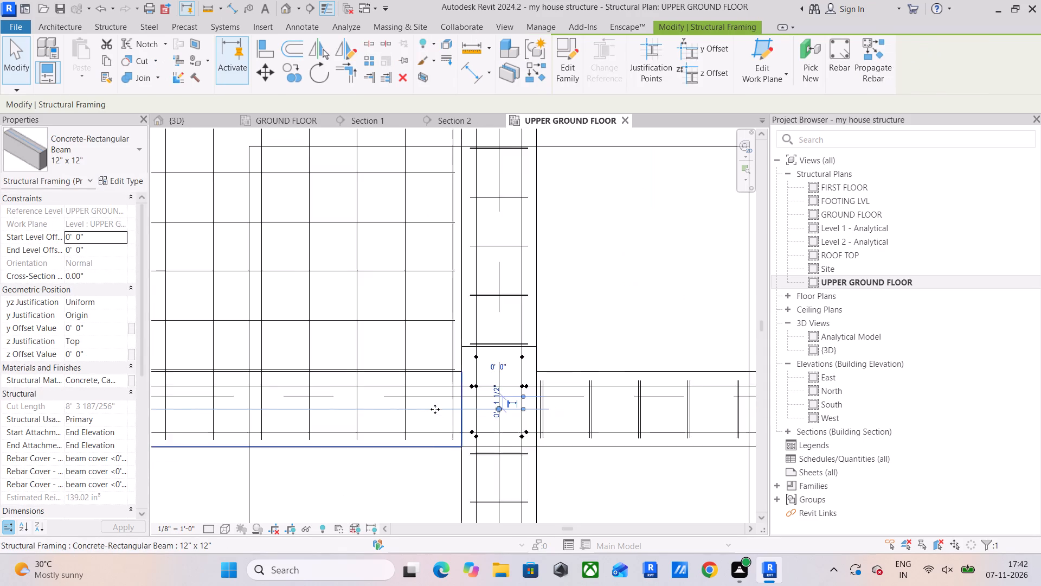
pyautogui.moveTo(427, 407); pyautogui.dragTo(436, 469, button='middle')
pyautogui.scroll(5, 478, 350)
pyautogui.click(505, 314)
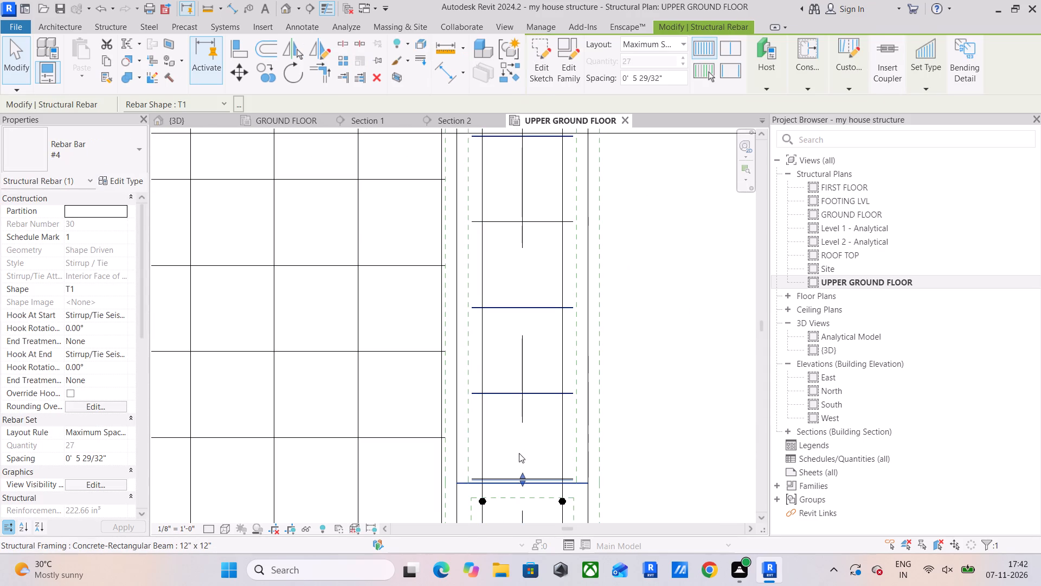
pyautogui.press('Delete')
# Pull the lower end of the remaining T1 set in the beam opposite grid 10 up to the slab's first bar line.
pyautogui.click(524, 475)
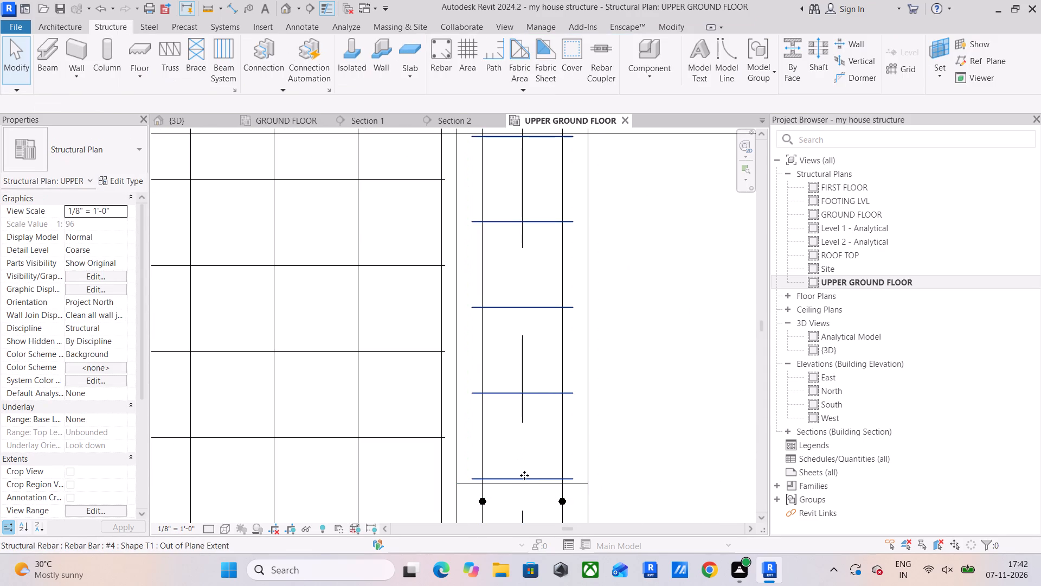
pyautogui.scroll(5, 485, 498)
pyautogui.moveTo(561, 456); pyautogui.dragTo(558, 381)
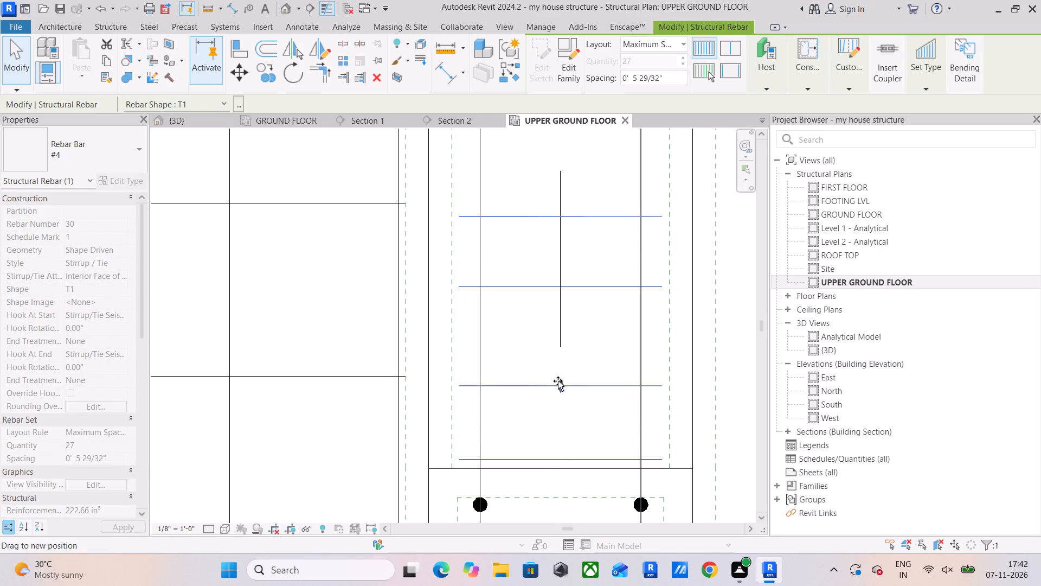
pyautogui.moveTo(558, 381); pyautogui.dragTo(558, 375)
# Pull the upper end of the same beam's T1 stirrup set down from the column to the slab's nearest bar line.
pyautogui.scroll(-11, 558, 375)
pyautogui.moveTo(592, 362); pyautogui.dragTo(563, 554, button='middle')
pyautogui.moveTo(571, 371); pyautogui.dragTo(571, 514, button='middle')
pyautogui.scroll(-2, 569, 495)
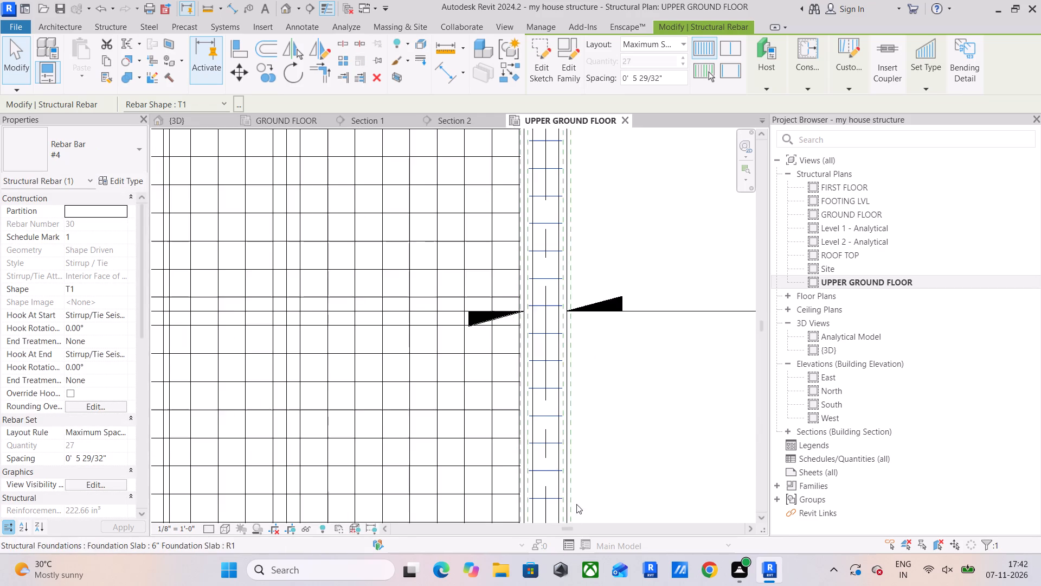
pyautogui.scroll(-4, 578, 270)
pyautogui.moveTo(566, 323); pyautogui.dragTo(584, 506, button='middle')
pyautogui.scroll(6, 599, 303)
pyautogui.moveTo(536, 237); pyautogui.dragTo(551, 386, button='middle')
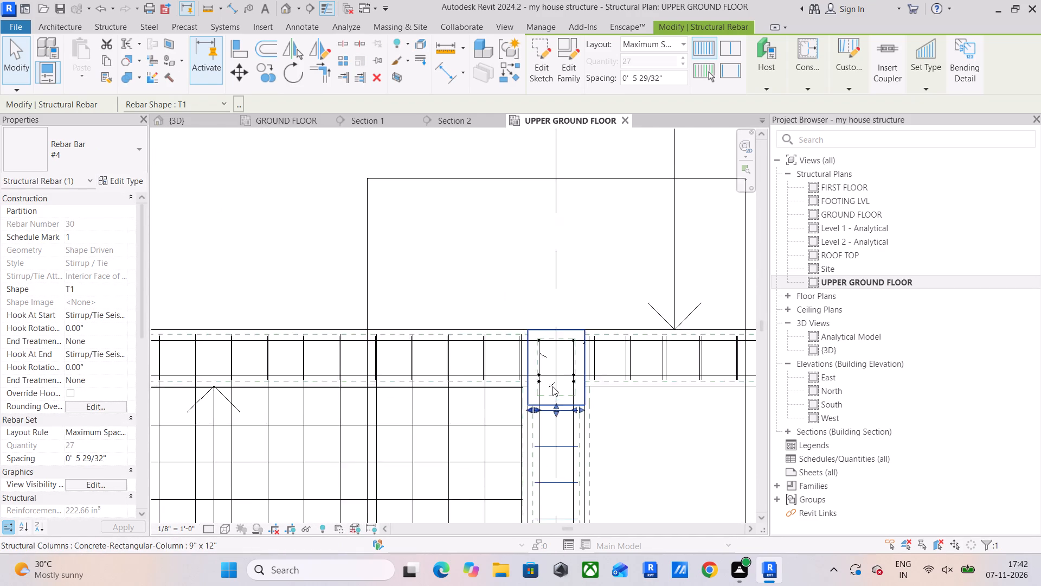
pyautogui.scroll(5, 552, 383)
pyautogui.moveTo(562, 427); pyautogui.dragTo(563, 298, button='middle')
pyautogui.scroll(4, 562, 322)
pyautogui.moveTo(561, 305); pyautogui.dragTo(550, 348)
# In the beam along the slab's upper edge, align one T1 stirrup set's end near the column opposite grid 10 with the slab's last bar line.
pyautogui.scroll(-3, 550, 348)
pyautogui.click(474, 211)
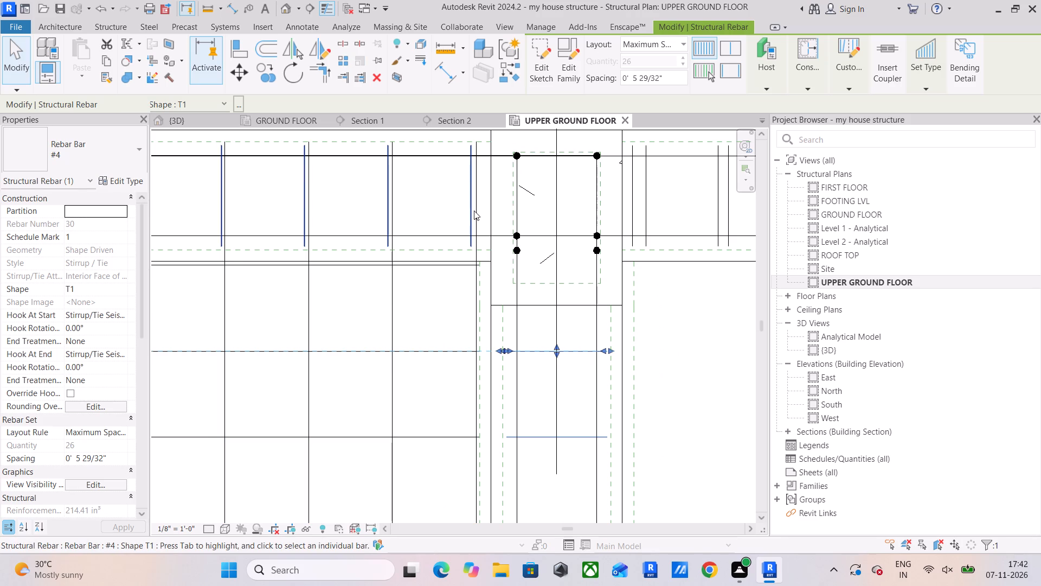
pyautogui.scroll(3, 477, 178)
pyautogui.moveTo(469, 204); pyautogui.dragTo(477, 205)
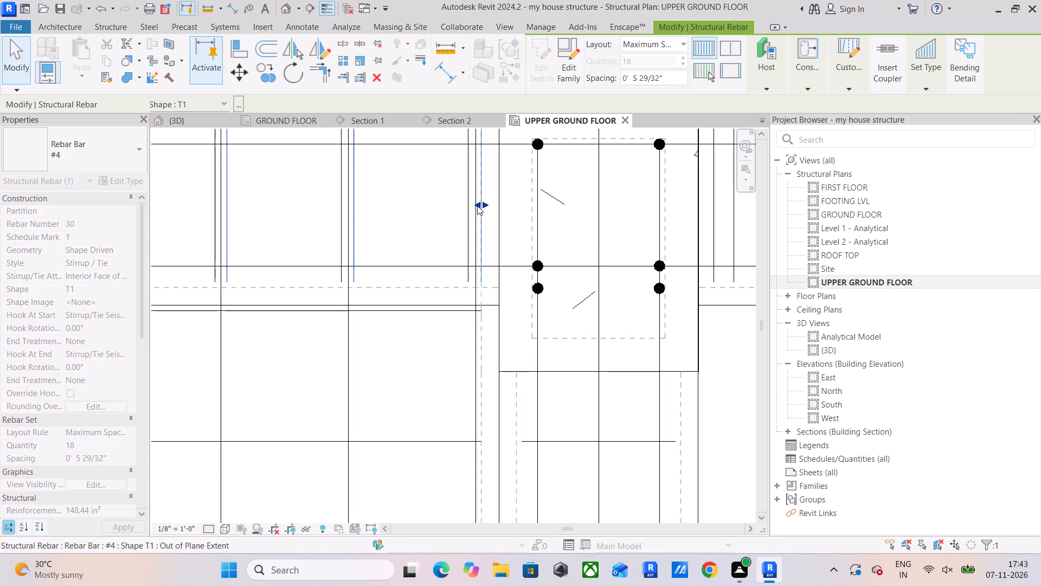
pyautogui.click(475, 202)
pyautogui.scroll(2, 477, 205)
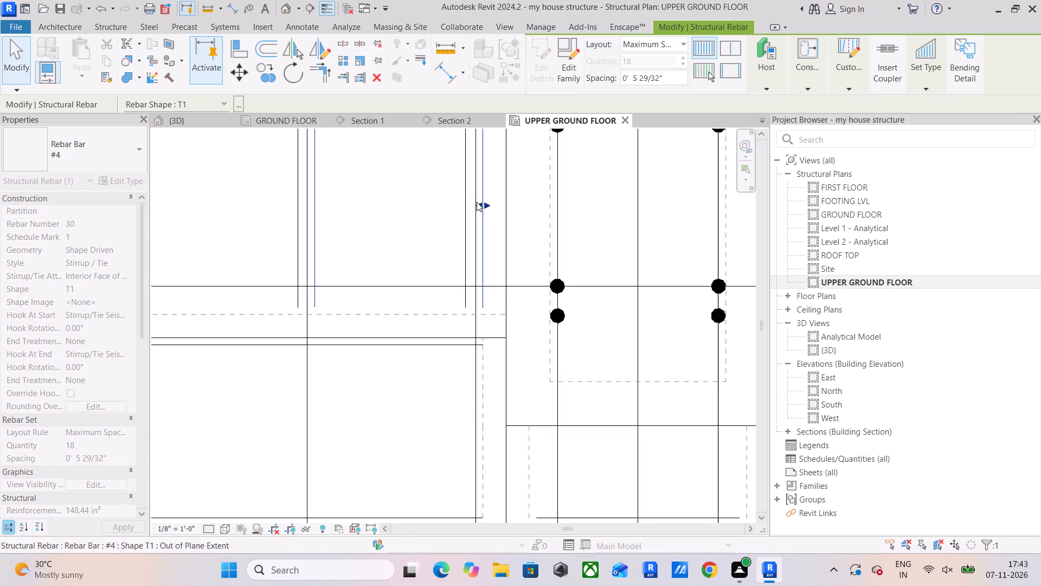
pyautogui.scroll(6, 477, 202)
pyautogui.moveTo(487, 206); pyautogui.dragTo(477, 214)
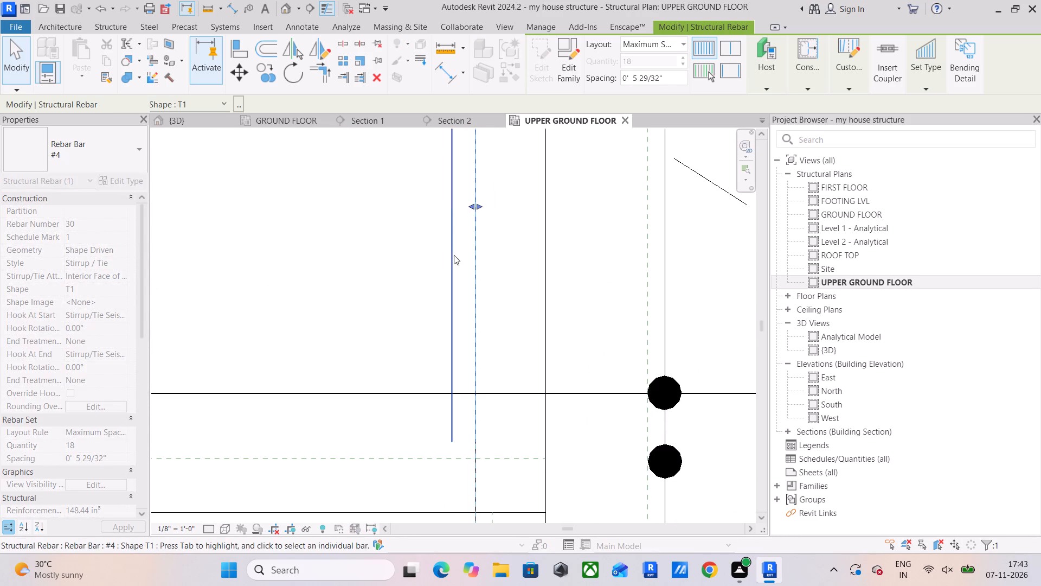
# Delete the duplicate T1 stirrup set from the beam along the slab's upper edge.
pyautogui.click(454, 255)
pyautogui.press('Delete')
# Align the grid 10 end of the upper-edge beam's remaining T1 stirrup set with the slab's first bar line.
pyautogui.scroll(-7, 457, 254)
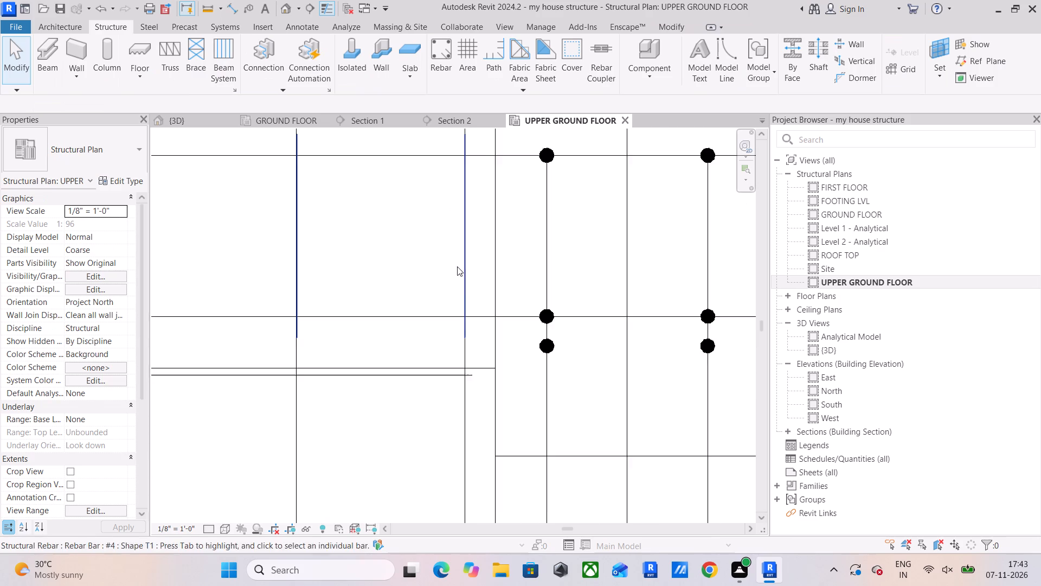
pyautogui.scroll(-11, 457, 266)
pyautogui.moveTo(452, 293); pyautogui.dragTo(656, 308, button='middle')
pyautogui.scroll(-4, 435, 317)
pyautogui.moveTo(444, 317); pyautogui.dragTo(601, 315, button='middle')
pyautogui.scroll(6, 391, 302)
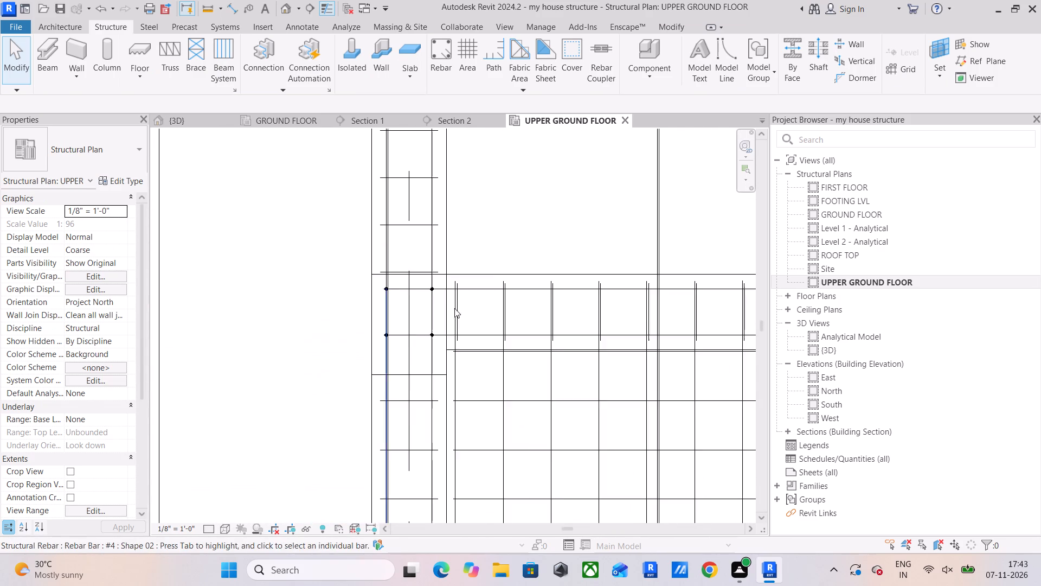
pyautogui.scroll(12, 454, 308)
pyautogui.click(344, 375)
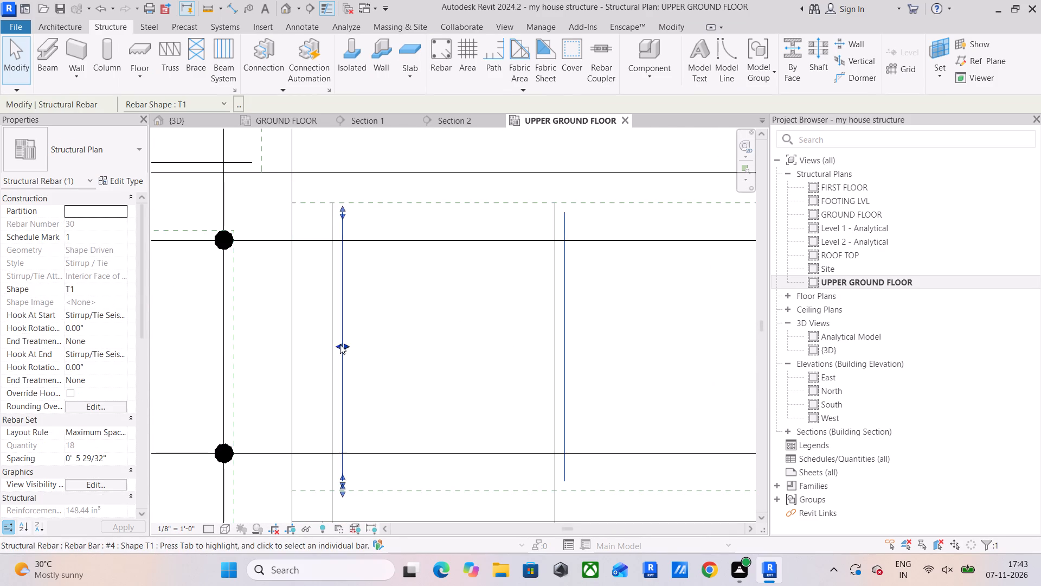
pyautogui.moveTo(340, 344); pyautogui.dragTo(334, 349)
pyautogui.click(423, 332)
# Copy the slab's straight and cranked #4 rebar sets to the adjoining bay above, using matching grid 10 beam corners as reference points.
pyautogui.scroll(-9, 424, 327)
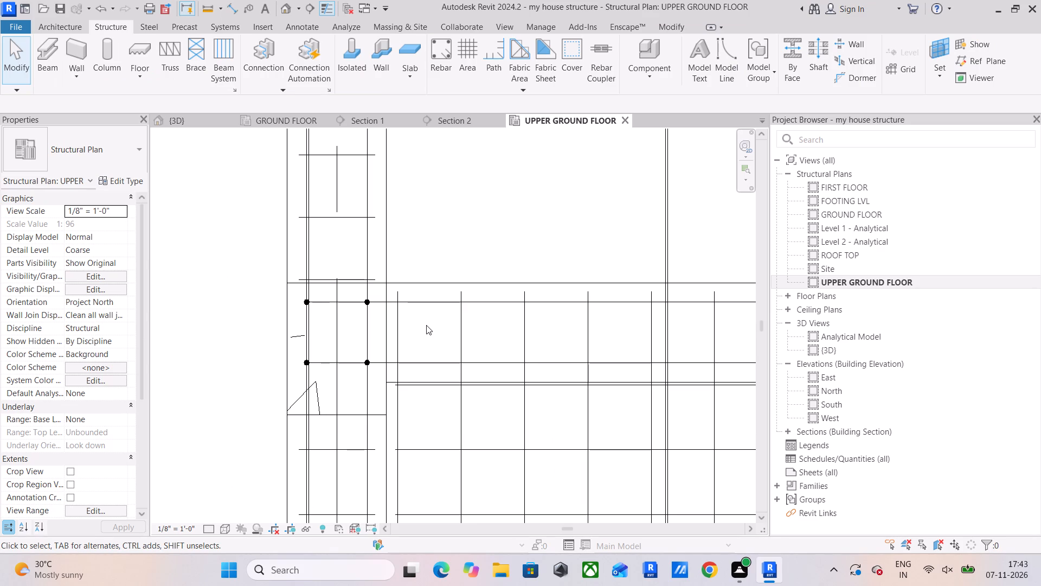
pyautogui.scroll(-1, 422, 394)
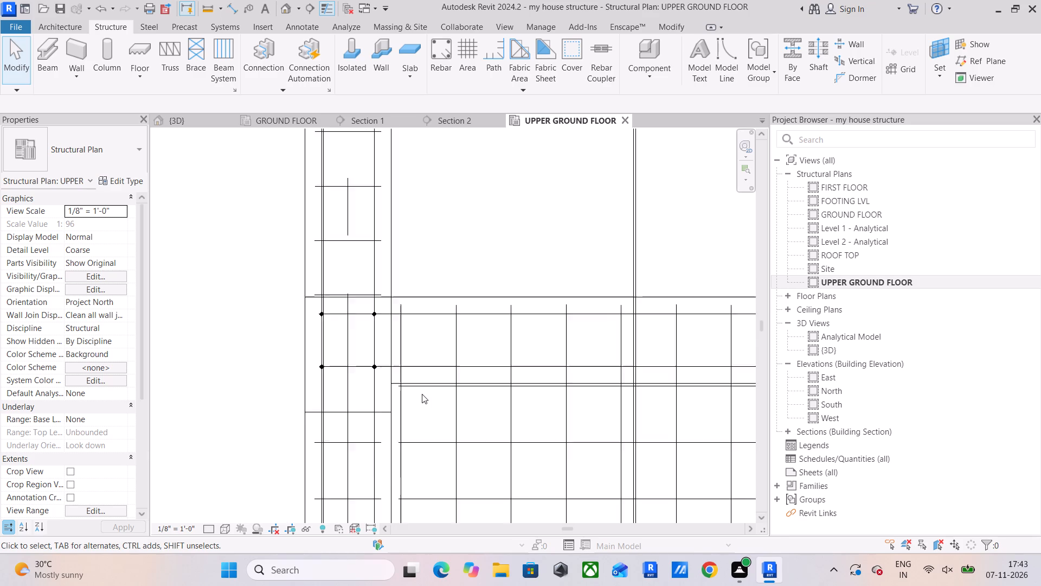
pyautogui.scroll(-1, 422, 394)
pyautogui.moveTo(421, 399); pyautogui.dragTo(403, 439, button='middle')
pyautogui.scroll(-3, 446, 373)
pyautogui.moveTo(426, 407); pyautogui.dragTo(432, 252, button='middle')
pyautogui.scroll(-4, 447, 300)
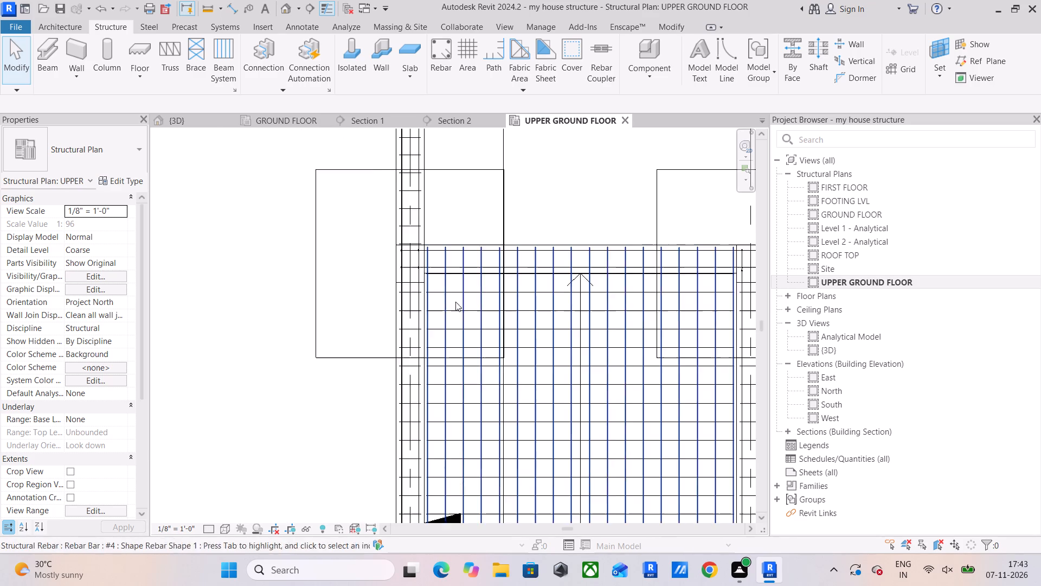
pyautogui.moveTo(511, 311); pyautogui.dragTo(404, 170, button='middle')
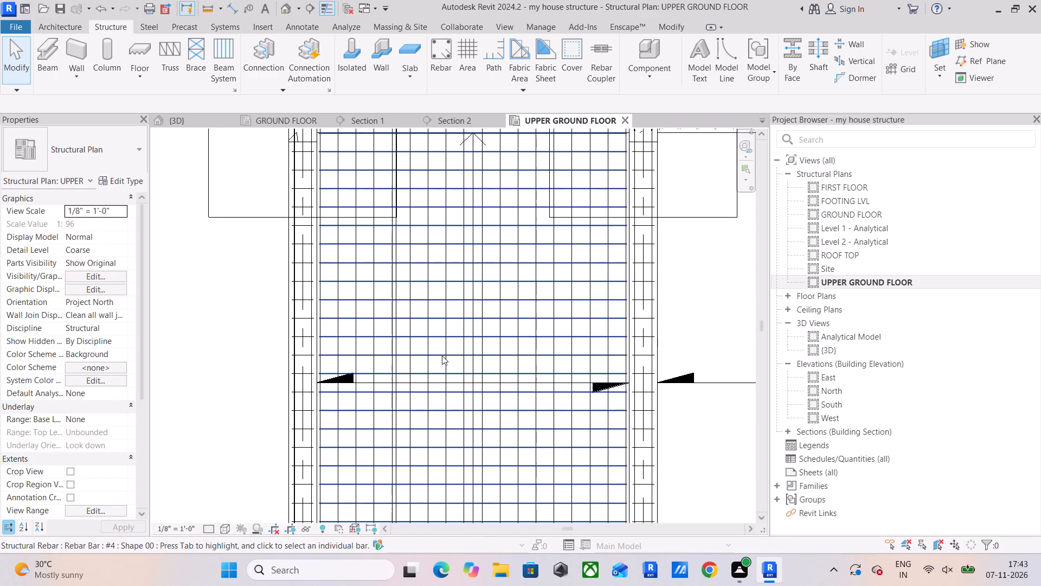
pyautogui.scroll(-3, 441, 360)
pyautogui.moveTo(457, 339); pyautogui.dragTo(413, 356, button='middle')
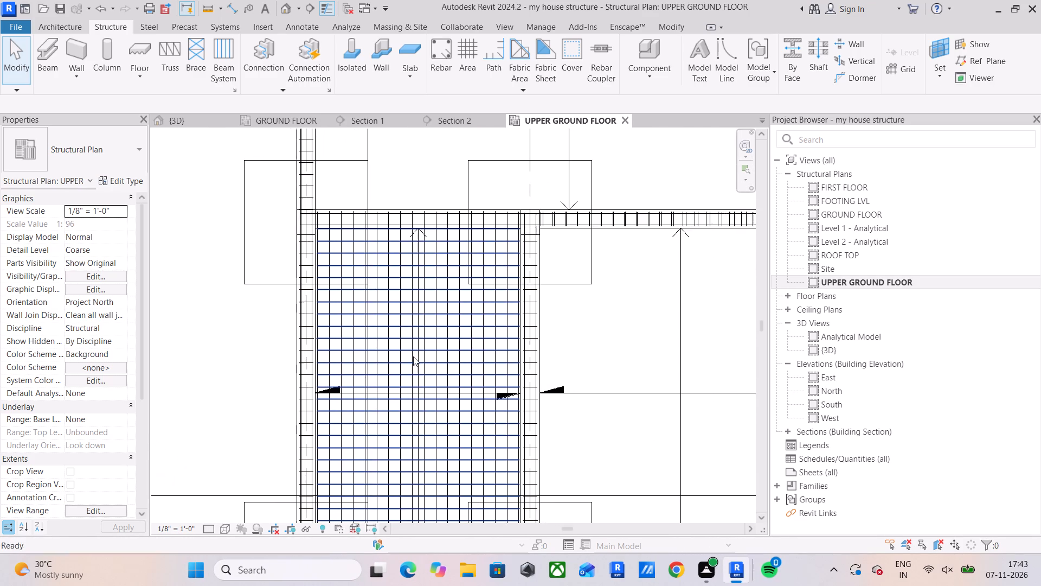
pyautogui.scroll(-3, 414, 356)
pyautogui.scroll(6, 394, 330)
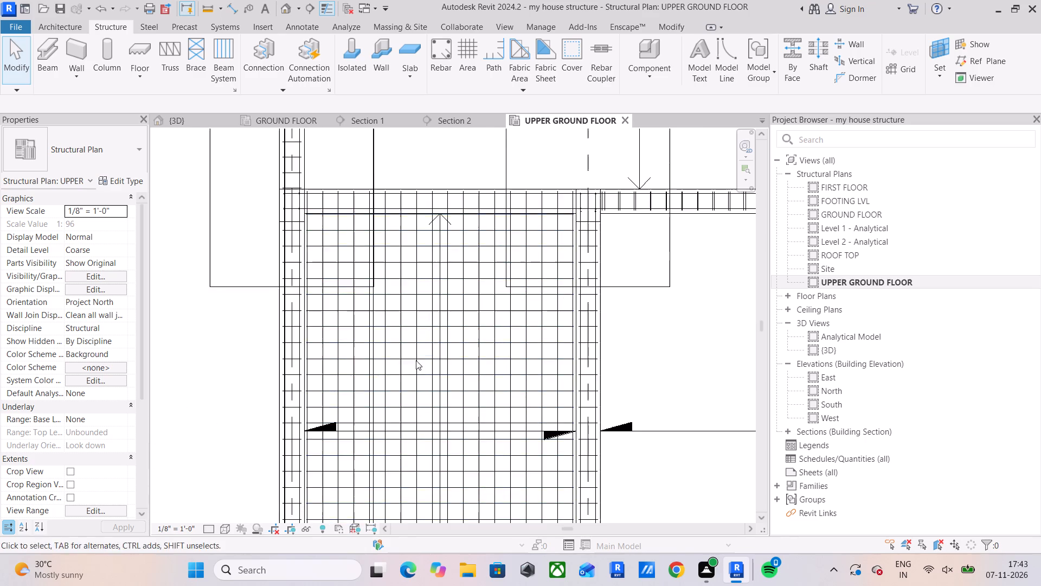
pyautogui.scroll(3, 416, 360)
pyautogui.moveTo(426, 345); pyautogui.dragTo(393, 374)
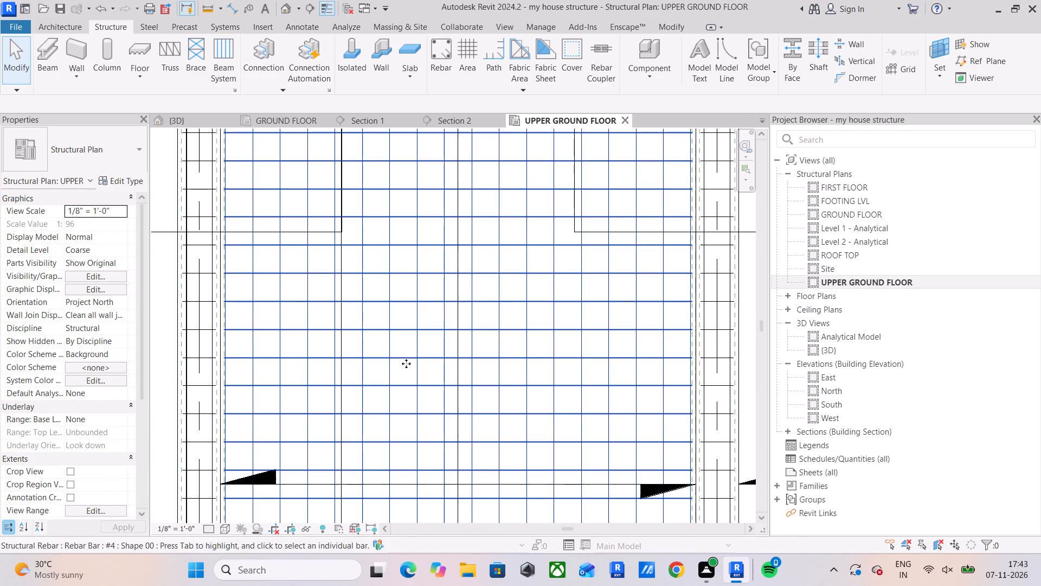
pyautogui.click(258, 75)
pyautogui.scroll(-4, 256, 228)
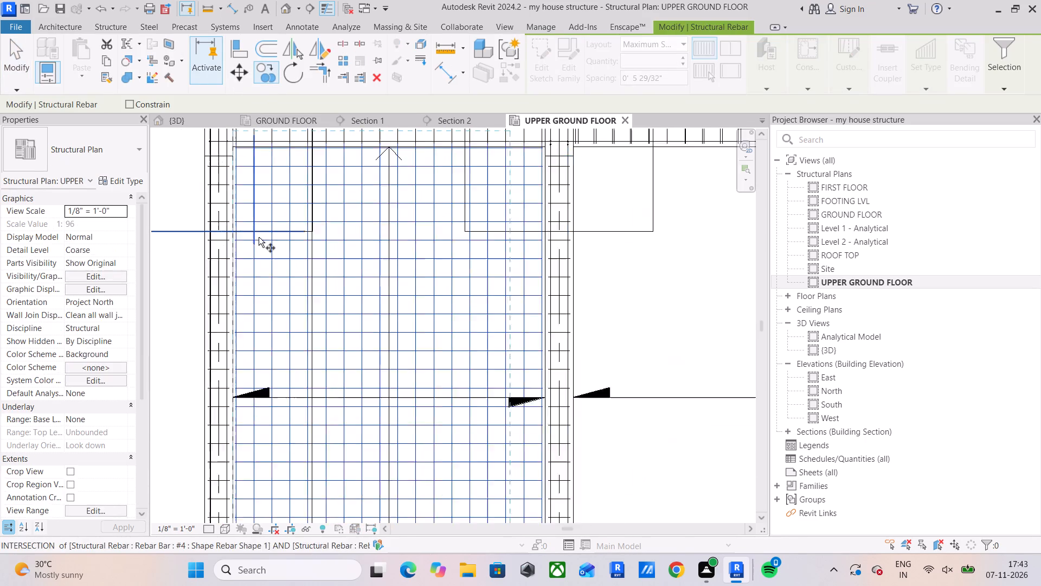
pyautogui.moveTo(268, 264); pyautogui.dragTo(281, 307, button='middle')
pyautogui.scroll(5, 255, 184)
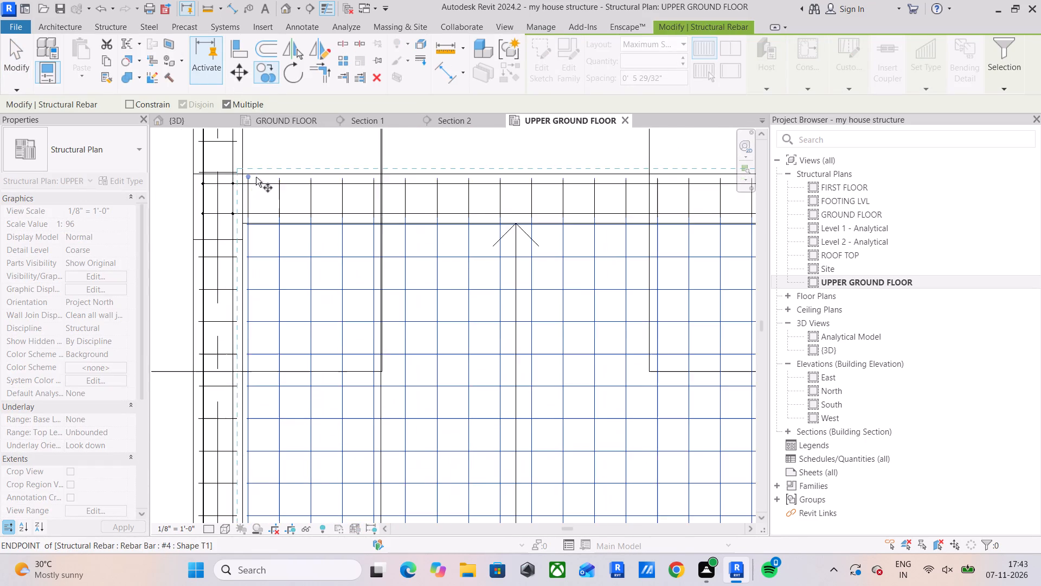
pyautogui.scroll(4, 238, 143)
pyautogui.scroll(4, 245, 190)
pyautogui.click(248, 208)
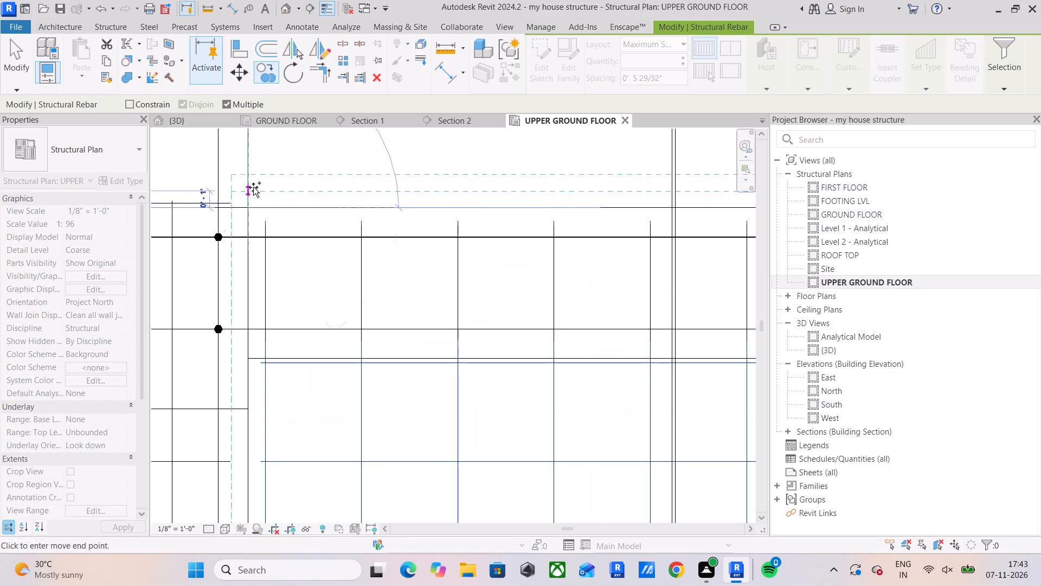
pyautogui.scroll(-11, 253, 187)
pyautogui.moveTo(254, 189); pyautogui.dragTo(262, 425, button='middle')
pyautogui.scroll(-5, 282, 317)
pyautogui.moveTo(275, 276); pyautogui.dragTo(266, 465, button='middle')
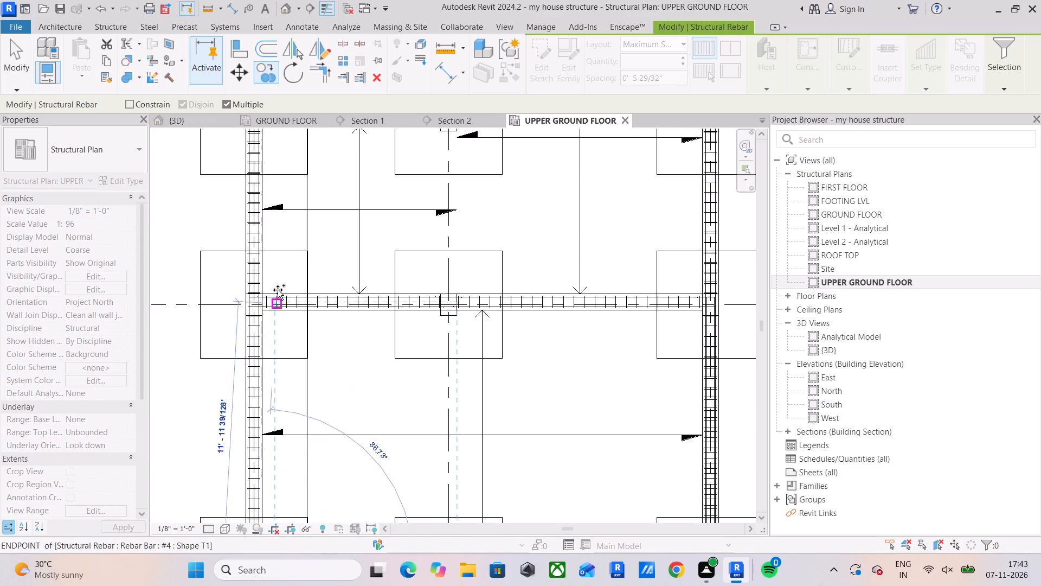
pyautogui.scroll(16, 271, 281)
pyautogui.click(215, 353)
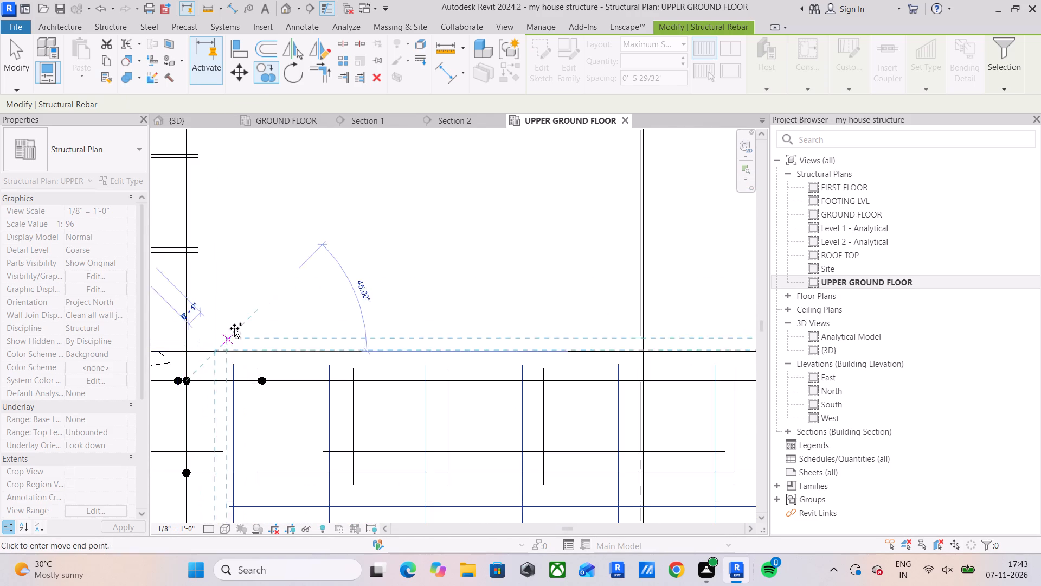
pyautogui.scroll(-6, 256, 289)
pyautogui.moveTo(256, 289); pyautogui.dragTo(287, 165, button='middle')
pyautogui.scroll(1, 287, 162)
pyautogui.scroll(-7, 296, 218)
pyautogui.moveTo(322, 281); pyautogui.dragTo(323, 110, button='middle')
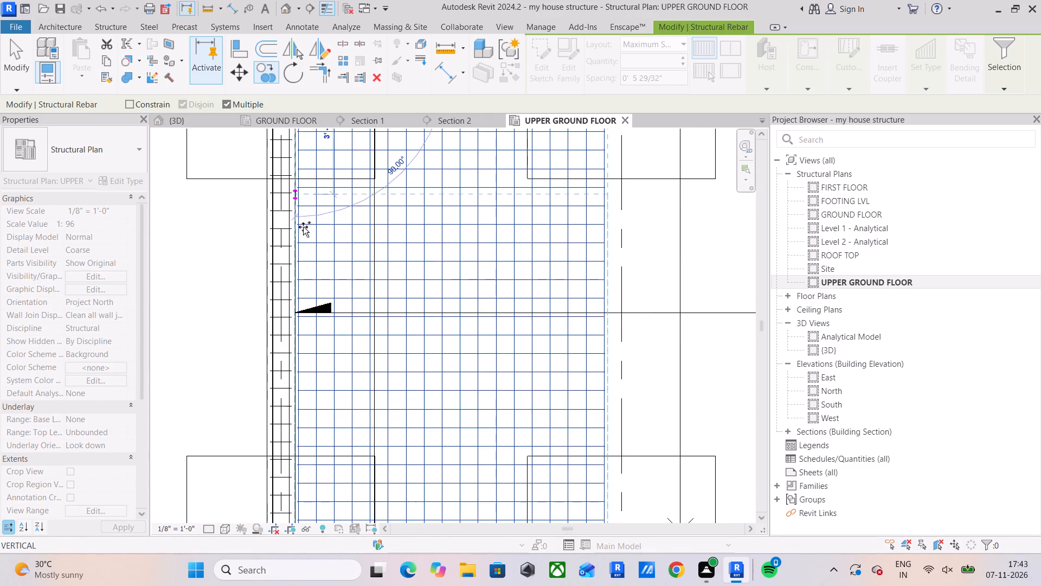
pyautogui.scroll(-3, 313, 258)
pyautogui.moveTo(325, 250); pyautogui.dragTo(338, 147, button='middle')
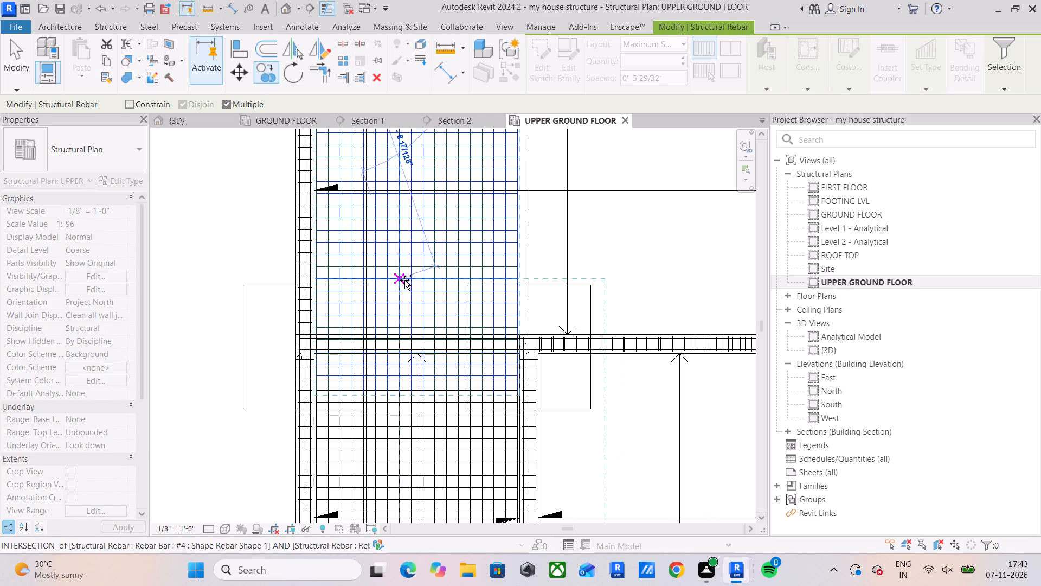
pyautogui.press('Escape')
pyautogui.press('Escape')
# Select the cranked rebar sets and examine in Section 2 how their bars meet over the shared beam between the two slab bays.
pyautogui.scroll(5, 343, 266)
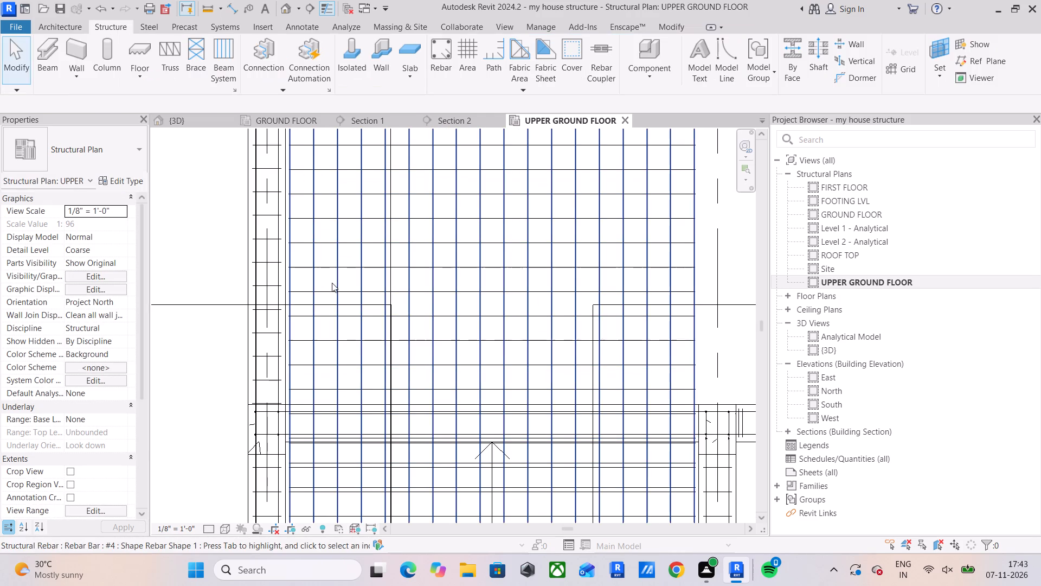
pyautogui.click(333, 282)
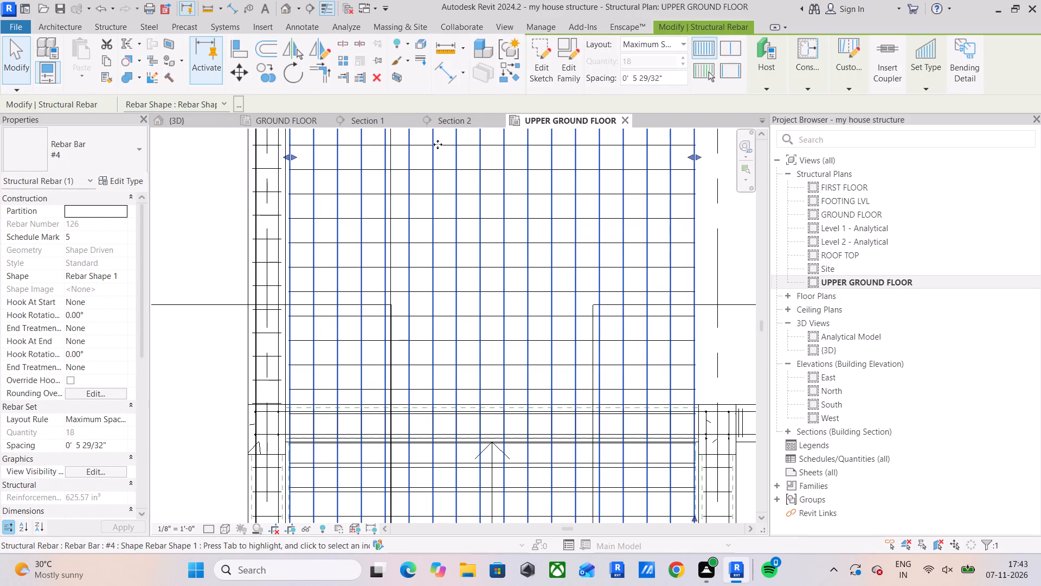
pyautogui.click(446, 124)
pyautogui.scroll(-5, 596, 284)
pyautogui.moveTo(596, 286); pyautogui.dragTo(438, 275, button='middle')
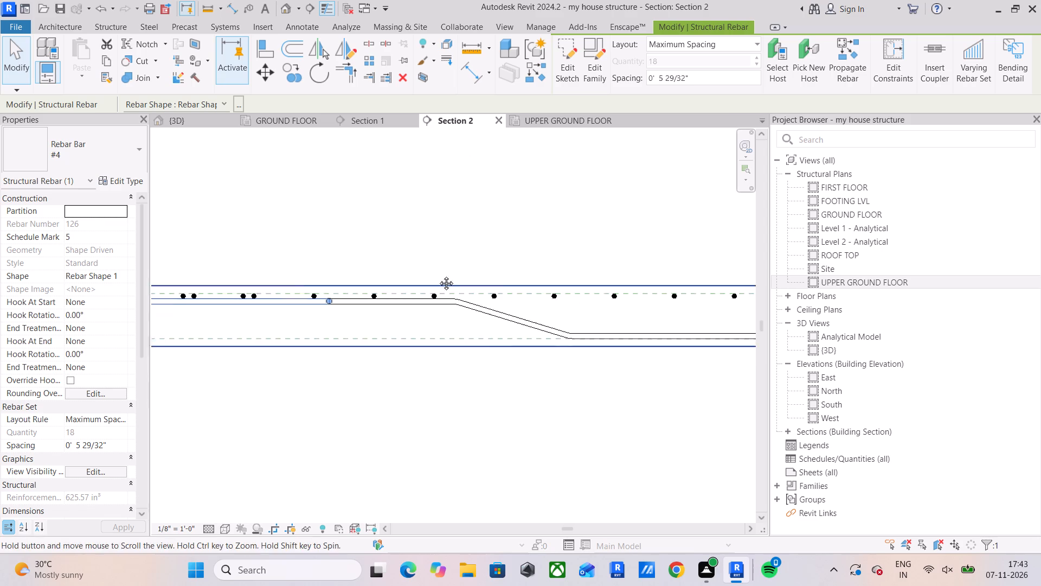
pyautogui.moveTo(438, 275); pyautogui.dragTo(430, 272, button='middle')
pyautogui.click(429, 303)
pyautogui.scroll(-11, 468, 295)
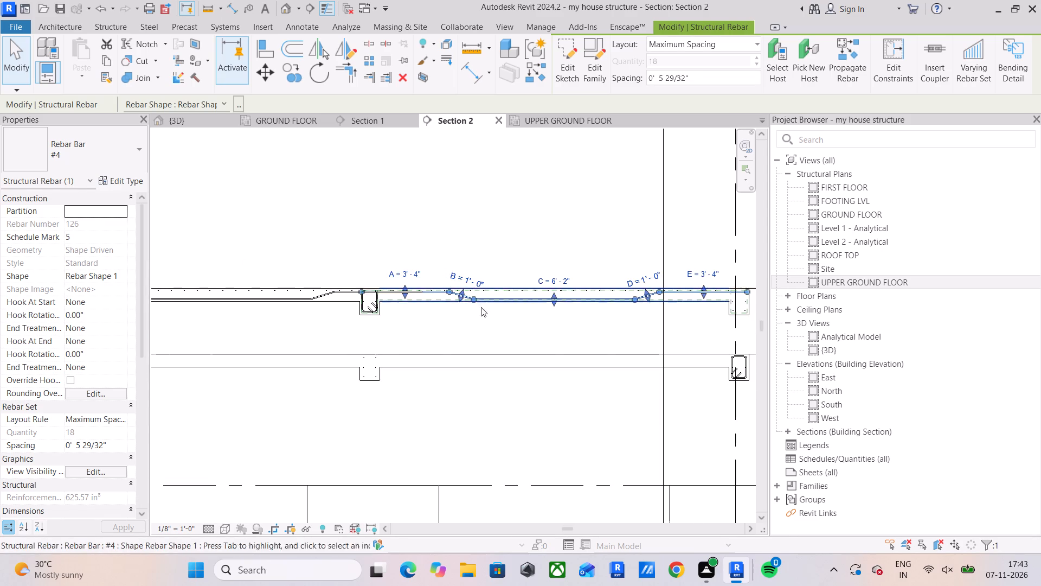
pyautogui.moveTo(400, 317); pyautogui.dragTo(680, 322, button='middle')
pyautogui.scroll(5, 448, 286)
pyautogui.scroll(1, 380, 307)
pyautogui.click(377, 317)
pyautogui.scroll(-5, 456, 317)
pyautogui.moveTo(483, 320); pyautogui.dragTo(333, 302, button='middle')
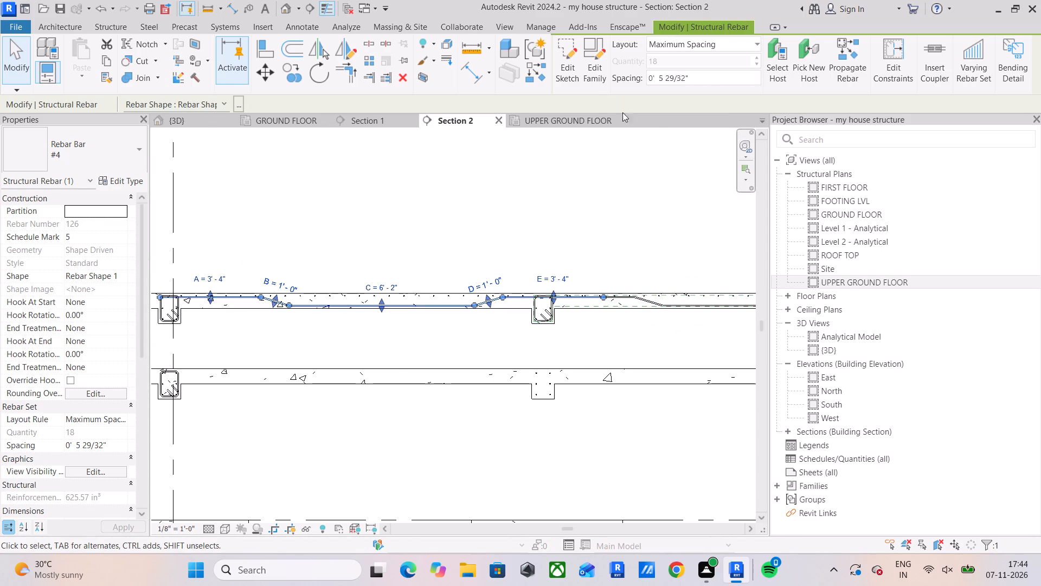
# Edit the cranked bar's sketch and shorten its end segment at the shared beam to about 1' 2", ending inside the beam's stirrup.
pyautogui.click(561, 53)
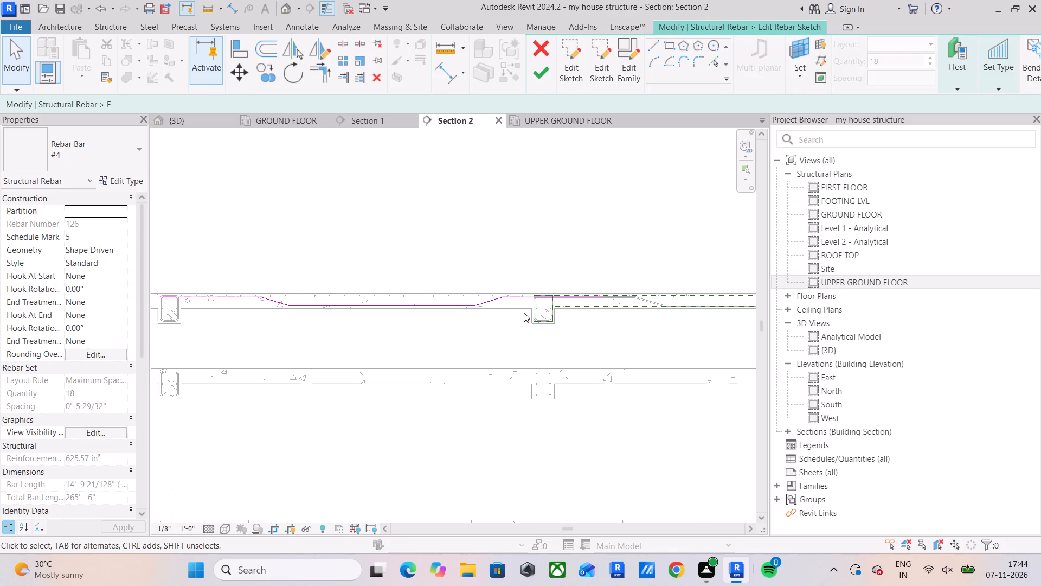
pyautogui.moveTo(493, 311); pyautogui.dragTo(575, 311, button='middle')
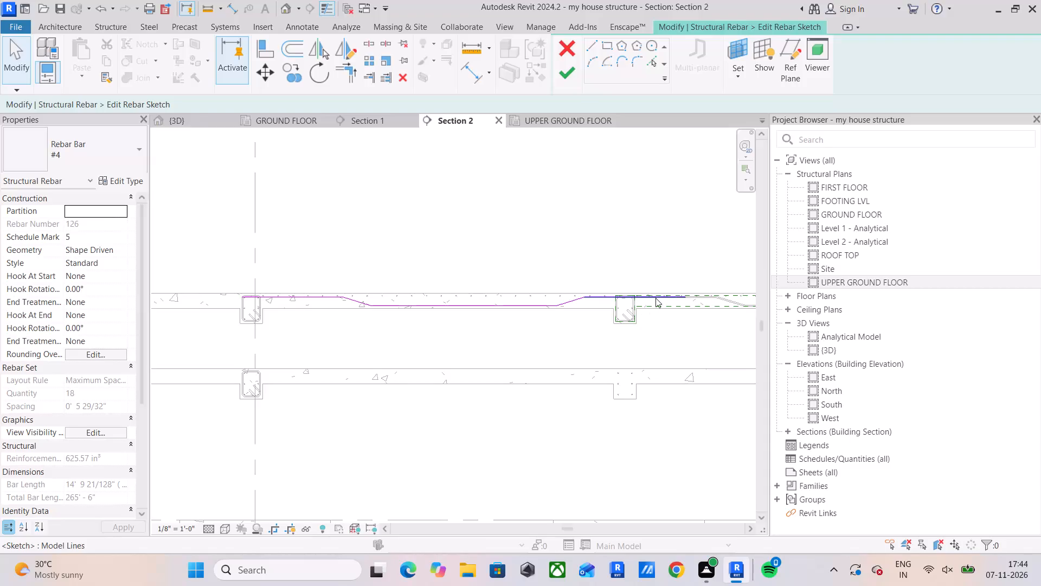
pyautogui.click(656, 298)
pyautogui.scroll(9, 667, 300)
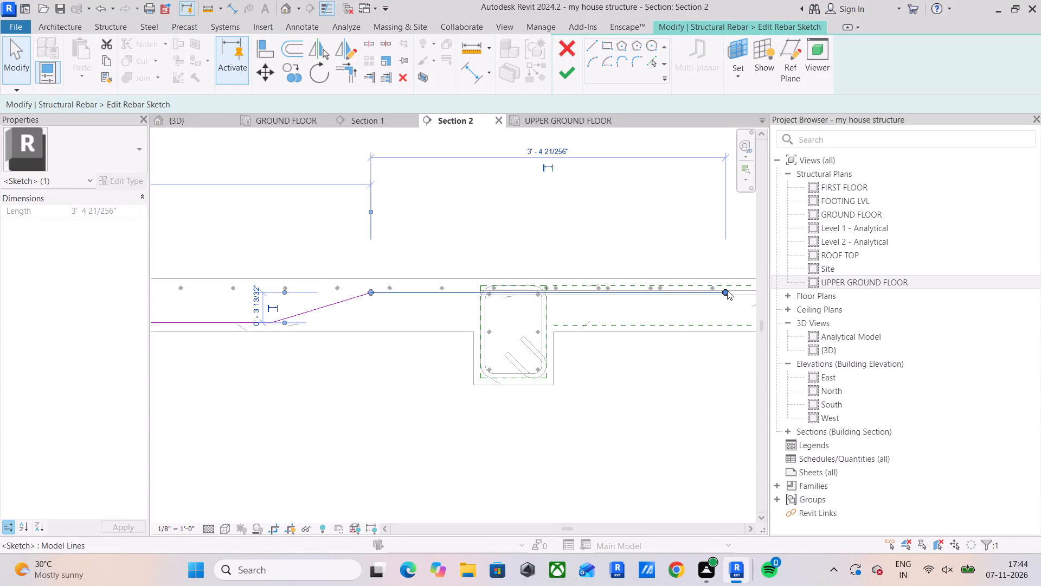
pyautogui.moveTo(726, 290); pyautogui.dragTo(494, 290)
pyautogui.scroll(10, 503, 284)
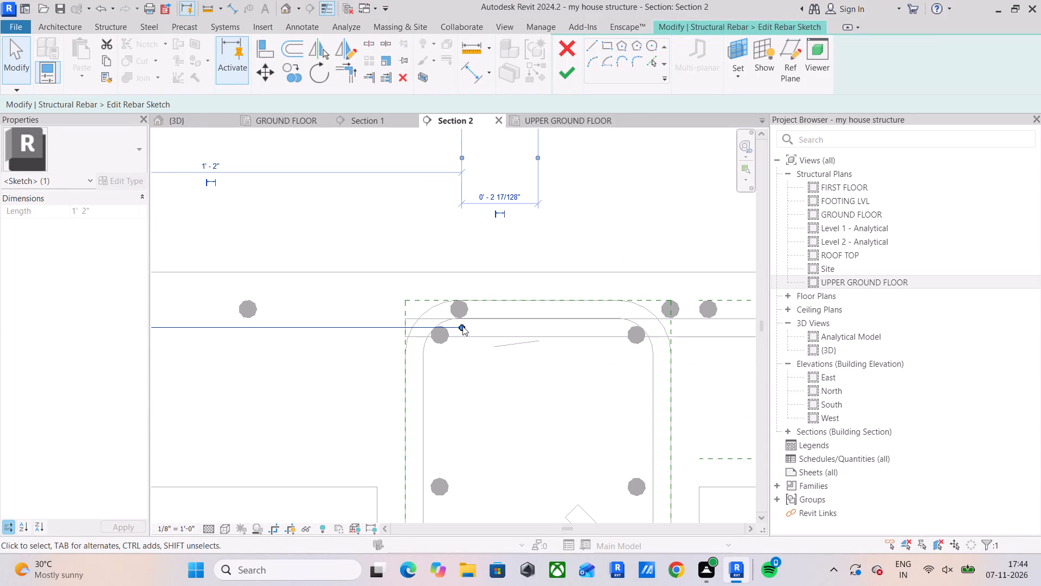
pyautogui.moveTo(462, 326); pyautogui.dragTo(449, 326)
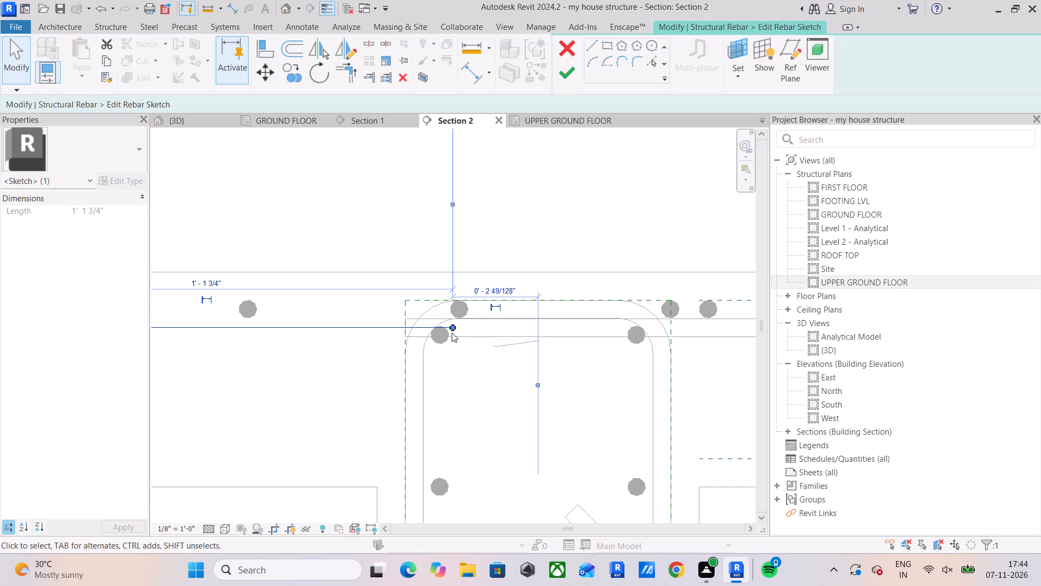
pyautogui.scroll(-4, 425, 329)
pyautogui.scroll(11, 446, 326)
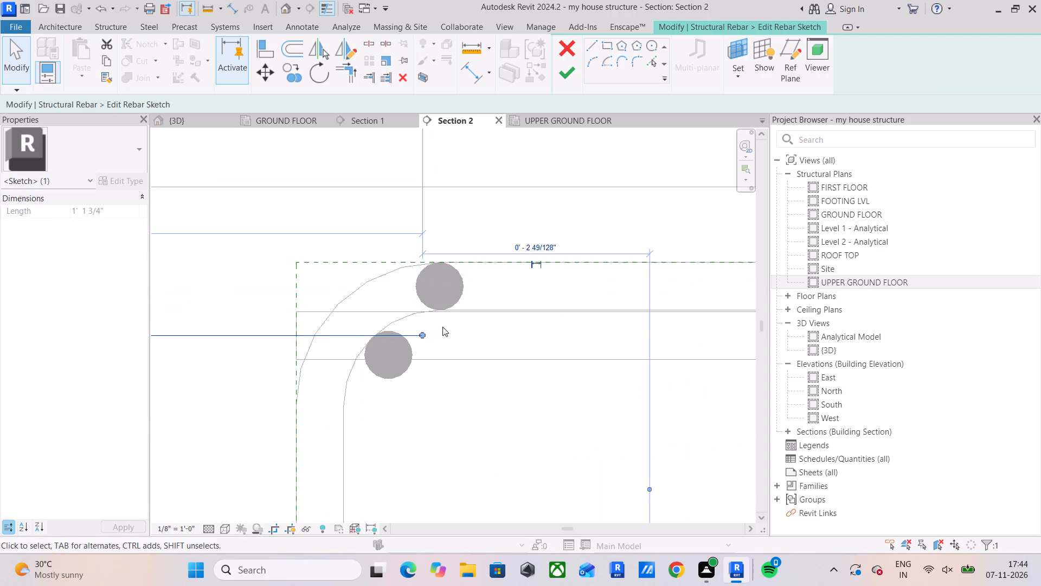
pyautogui.moveTo(422, 334); pyautogui.dragTo(441, 336)
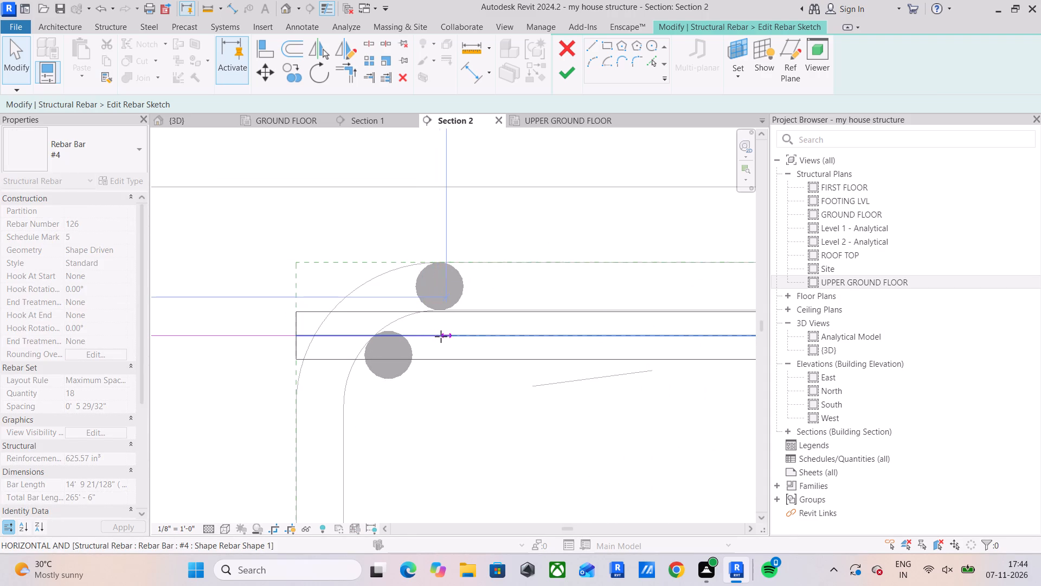
pyautogui.moveTo(441, 336); pyautogui.dragTo(439, 339)
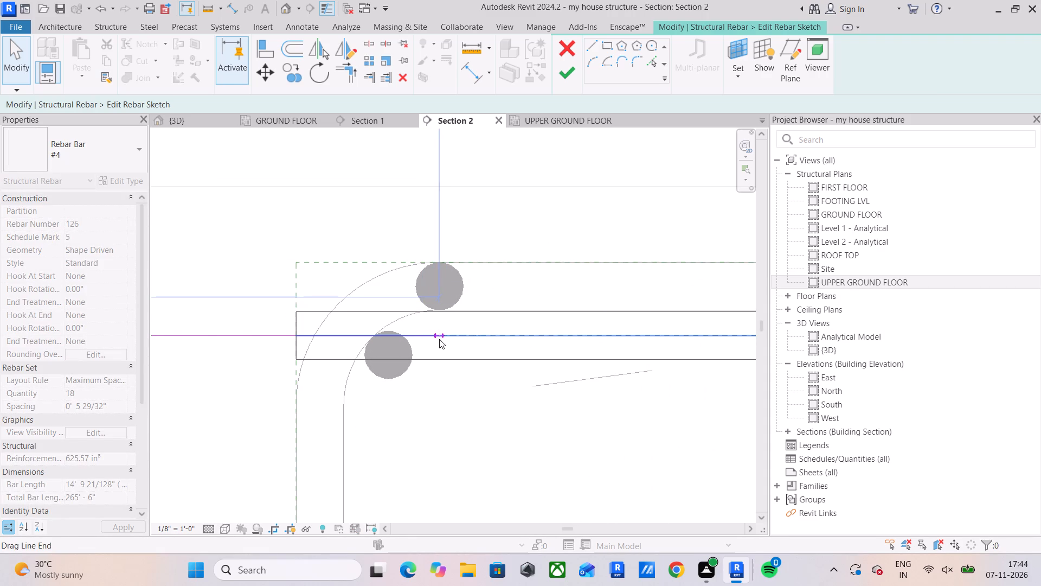
# Examine the cranked bar's sketch across the bay and check the length of its bottom segment.
pyautogui.scroll(-10, 439, 340)
pyautogui.moveTo(448, 340); pyautogui.dragTo(580, 329, button='middle')
pyautogui.scroll(-5, 582, 328)
pyautogui.moveTo(575, 330); pyautogui.dragTo(619, 351, button='middle')
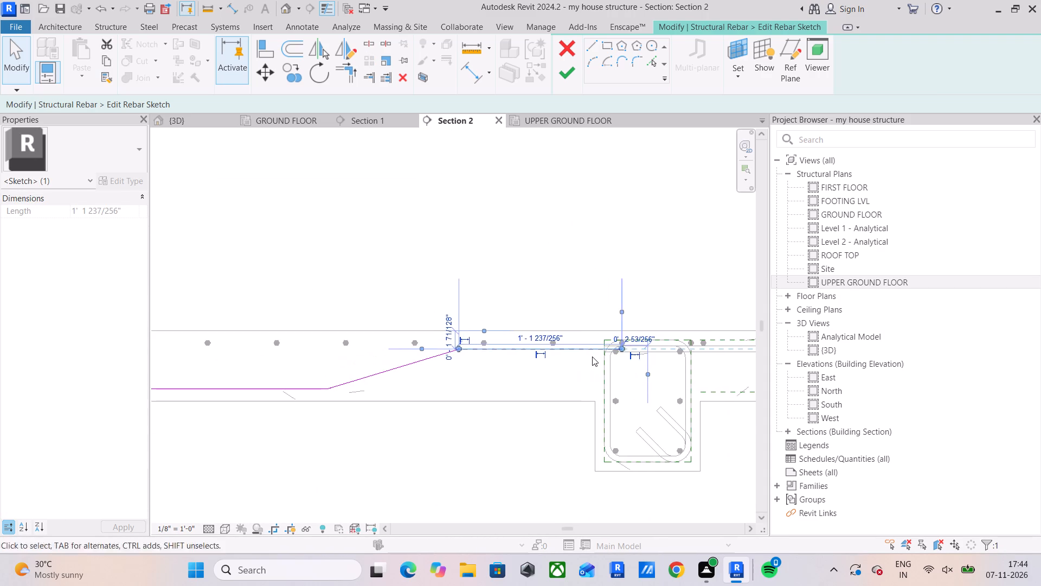
pyautogui.scroll(-2, 592, 356)
pyautogui.moveTo(591, 357); pyautogui.dragTo(619, 339, button='middle')
pyautogui.scroll(-3, 423, 352)
pyautogui.moveTo(426, 352); pyautogui.dragTo(470, 358, button='middle')
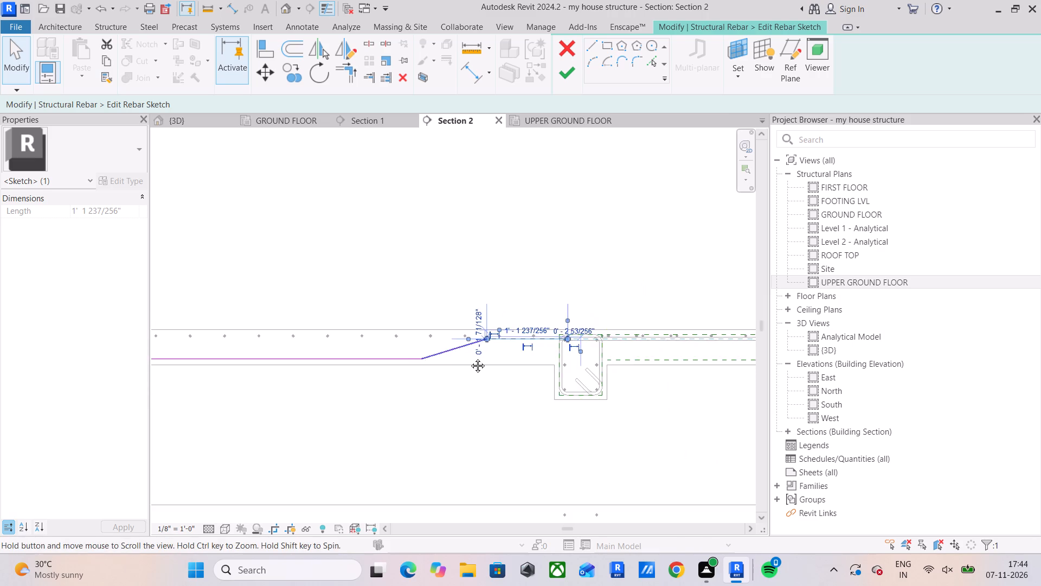
pyautogui.moveTo(470, 358); pyautogui.dragTo(561, 358, button='middle')
pyautogui.scroll(5, 622, 349)
pyautogui.scroll(-8, 513, 367)
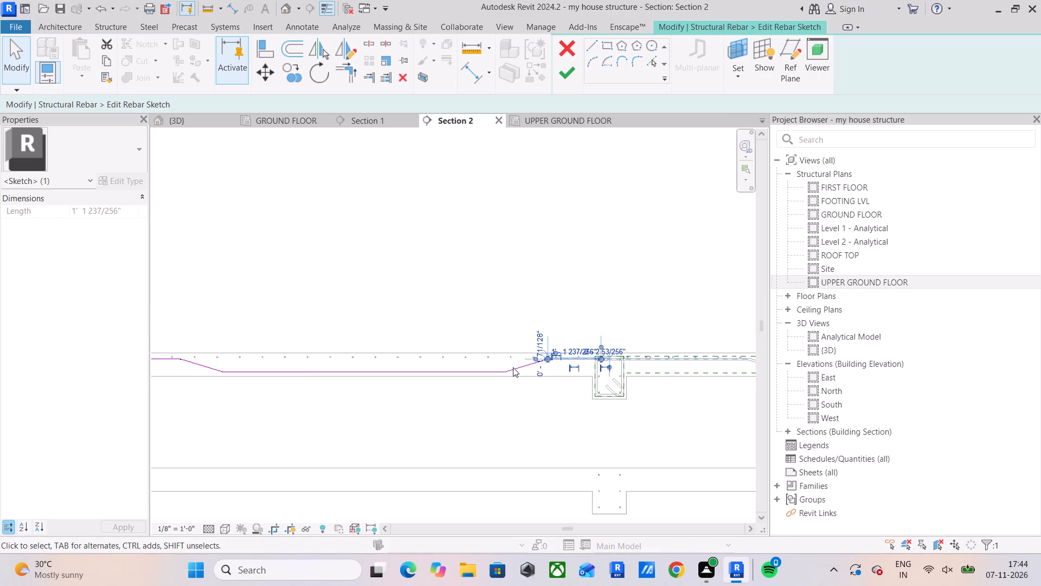
pyautogui.moveTo(513, 367); pyautogui.dragTo(646, 360, button='middle')
pyautogui.click(511, 366)
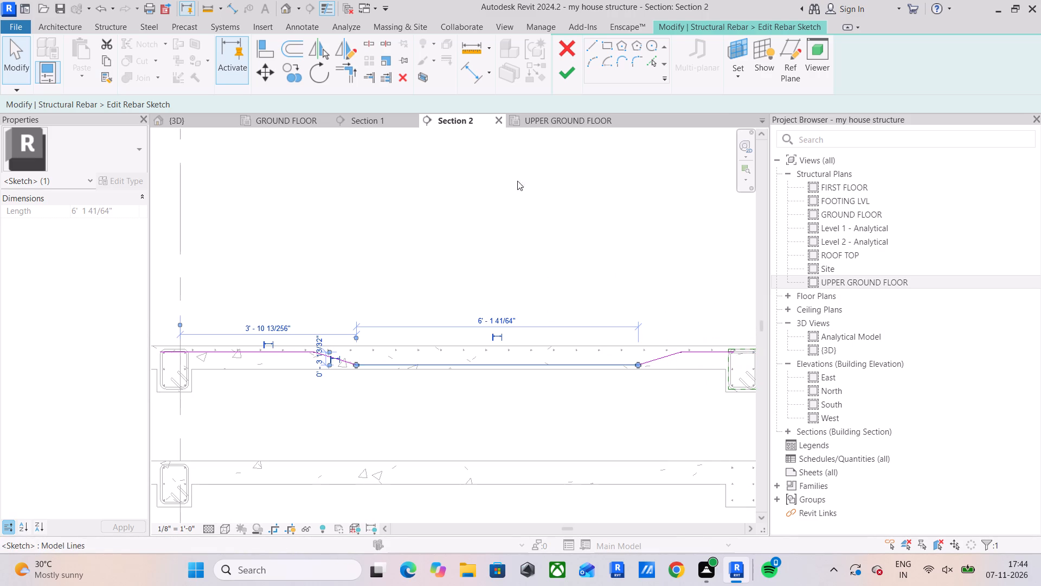
# Sketch a horizontal reference line just above the slab, spanning from the grid-line beam to the shared beam.
pyautogui.click(595, 47)
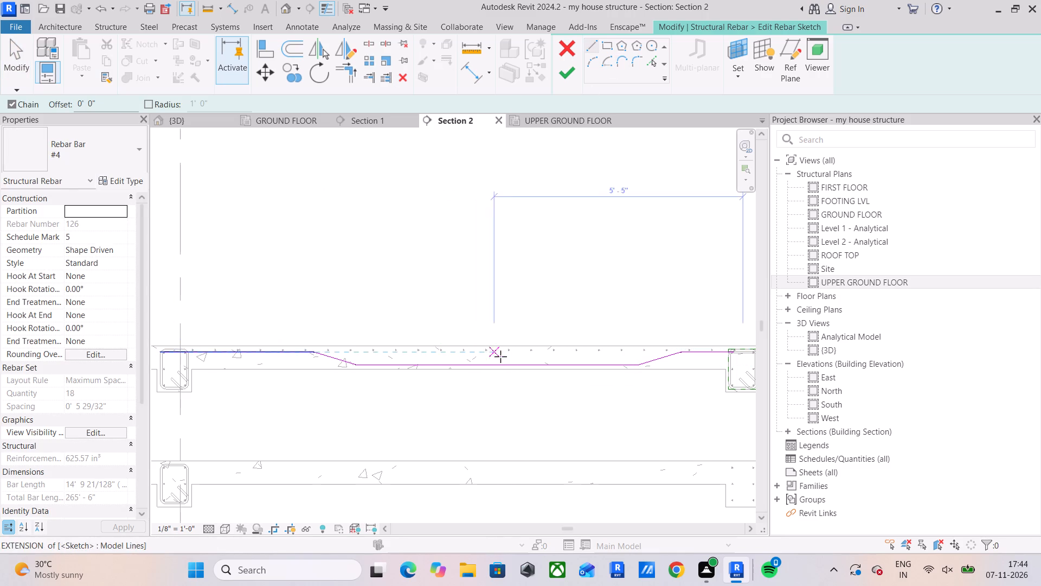
pyautogui.scroll(-4, 543, 355)
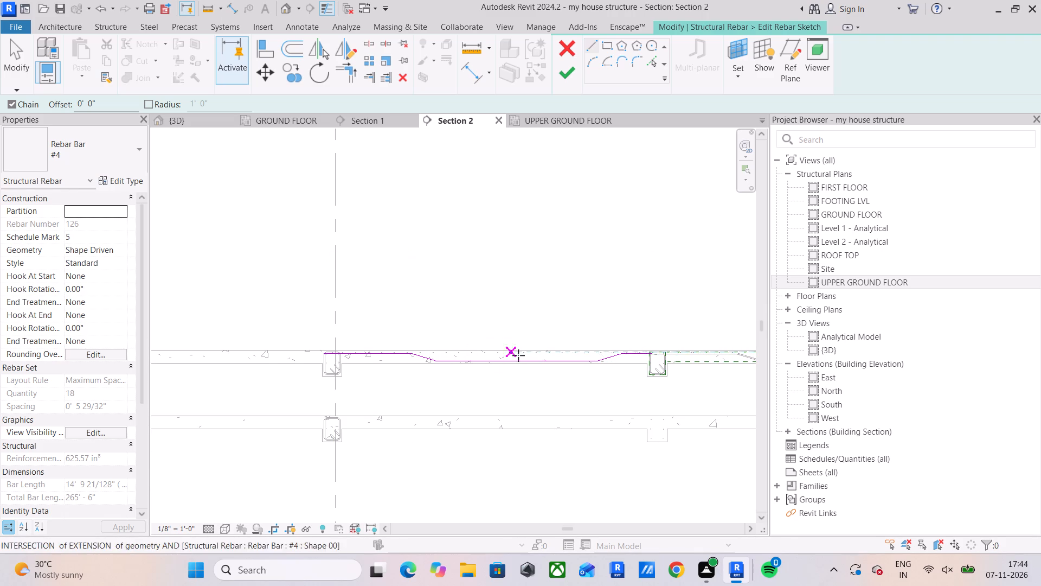
pyautogui.scroll(4, 490, 364)
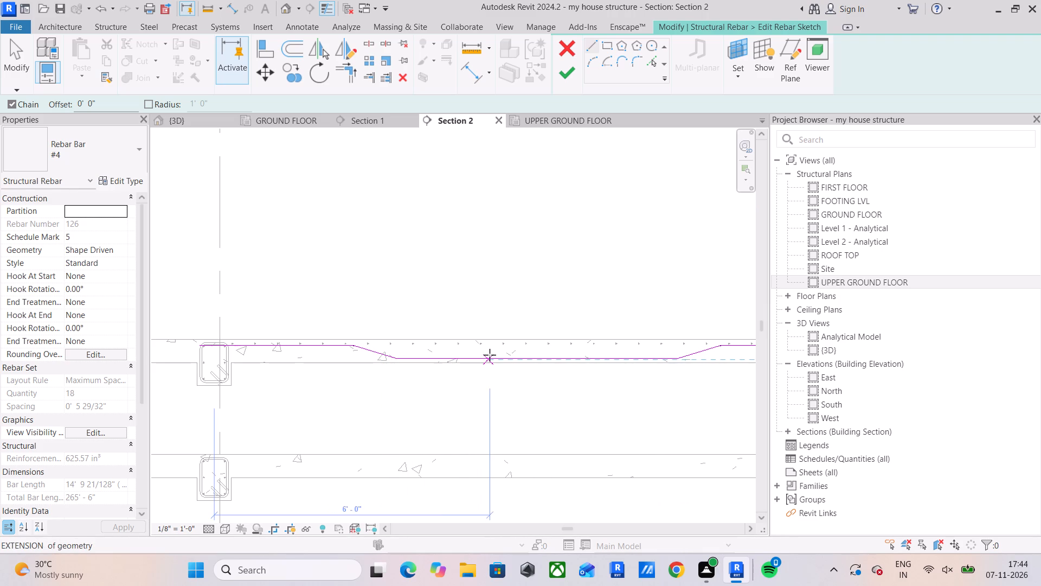
pyautogui.moveTo(216, 320); pyautogui.dragTo(228, 320)
pyautogui.moveTo(372, 315); pyautogui.dragTo(59, 314, button='middle')
pyautogui.scroll(-3, 480, 310)
pyautogui.scroll(4, 468, 321)
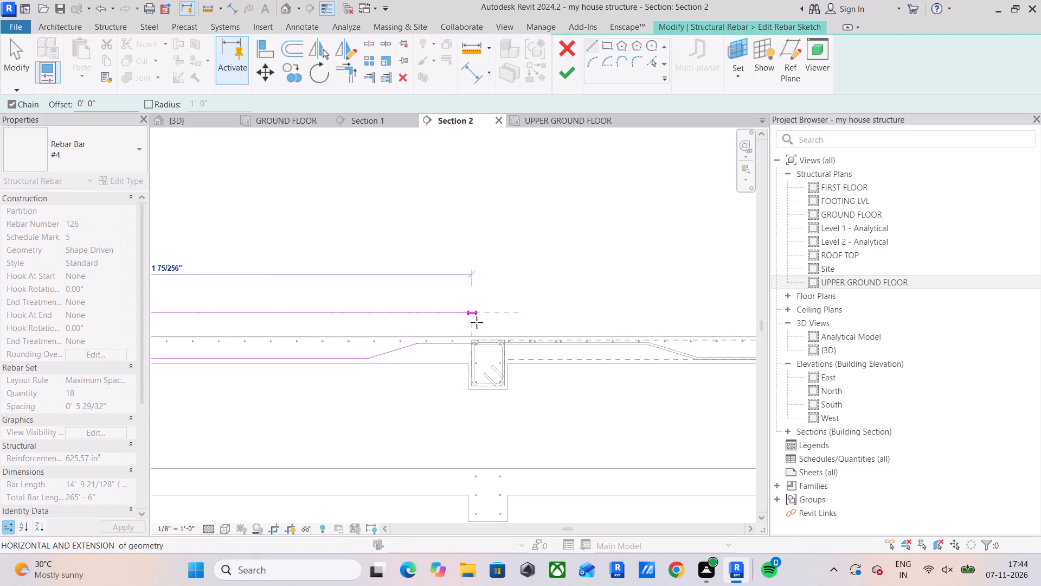
pyautogui.scroll(8, 477, 322)
pyautogui.click(478, 320)
pyautogui.scroll(-4, 451, 322)
pyautogui.scroll(-4, 394, 326)
pyautogui.moveTo(401, 328); pyautogui.dragTo(676, 323, button='middle')
pyautogui.scroll(-2, 475, 323)
pyautogui.press('Escape')
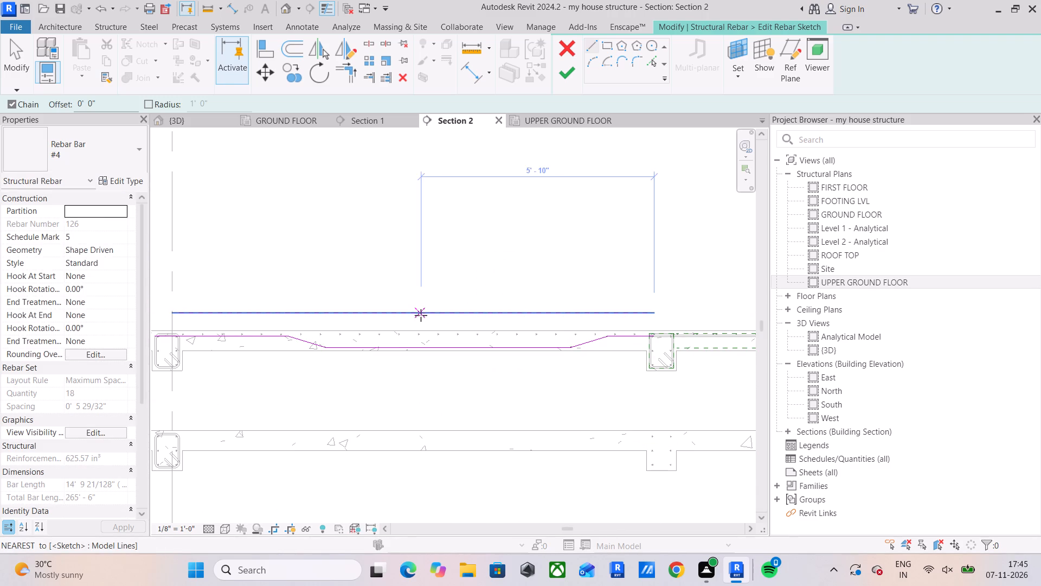
# Sketch a vertical line about 11 1/2" long from the reference line's midpoint down to the slab's underside.
pyautogui.click(414, 315)
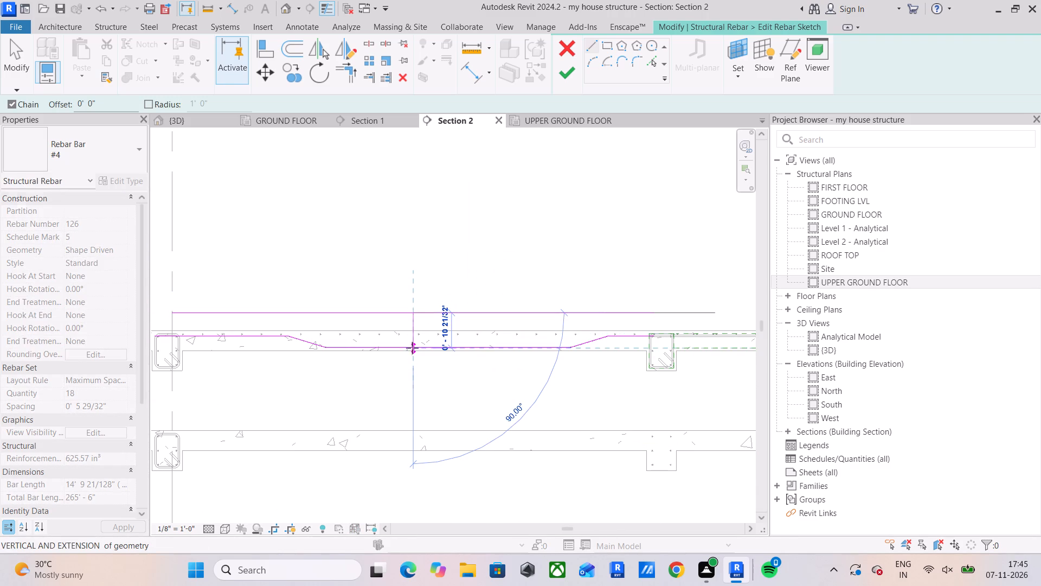
pyautogui.scroll(10, 412, 349)
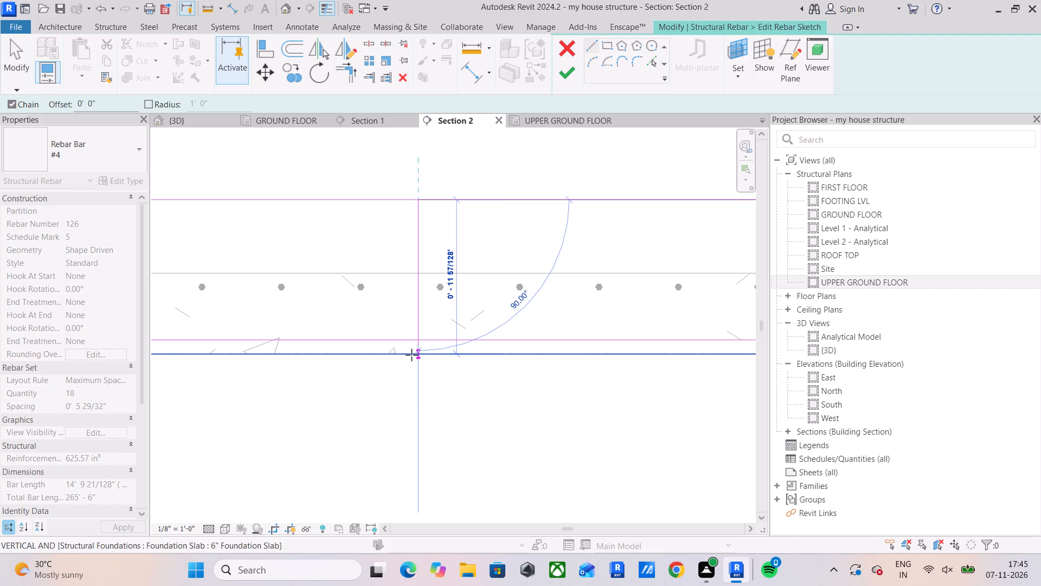
pyautogui.click(412, 356)
pyautogui.press('Escape')
pyautogui.press('Escape')
pyautogui.press('Escape')
# Delete the bottom horizontal segment between the two cranks of the bar sketch.
pyautogui.click(470, 338)
pyautogui.scroll(-5, 471, 338)
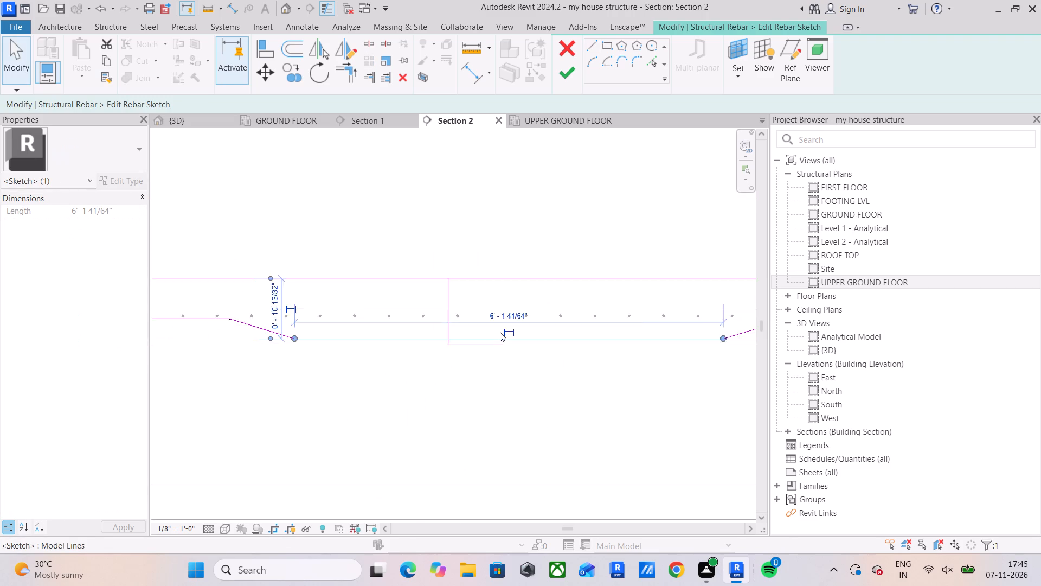
pyautogui.scroll(-3, 500, 332)
pyautogui.press('Delete')
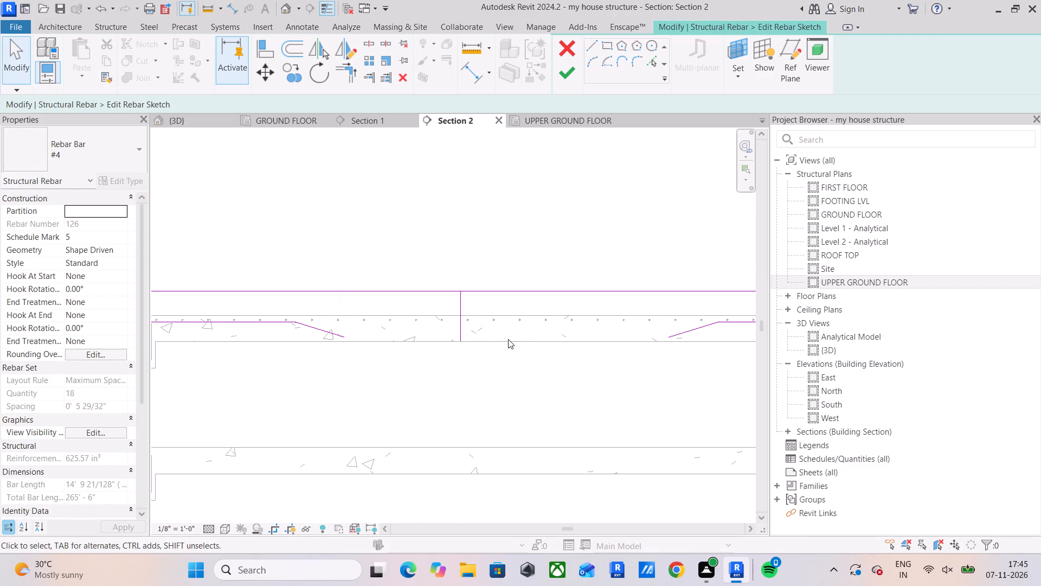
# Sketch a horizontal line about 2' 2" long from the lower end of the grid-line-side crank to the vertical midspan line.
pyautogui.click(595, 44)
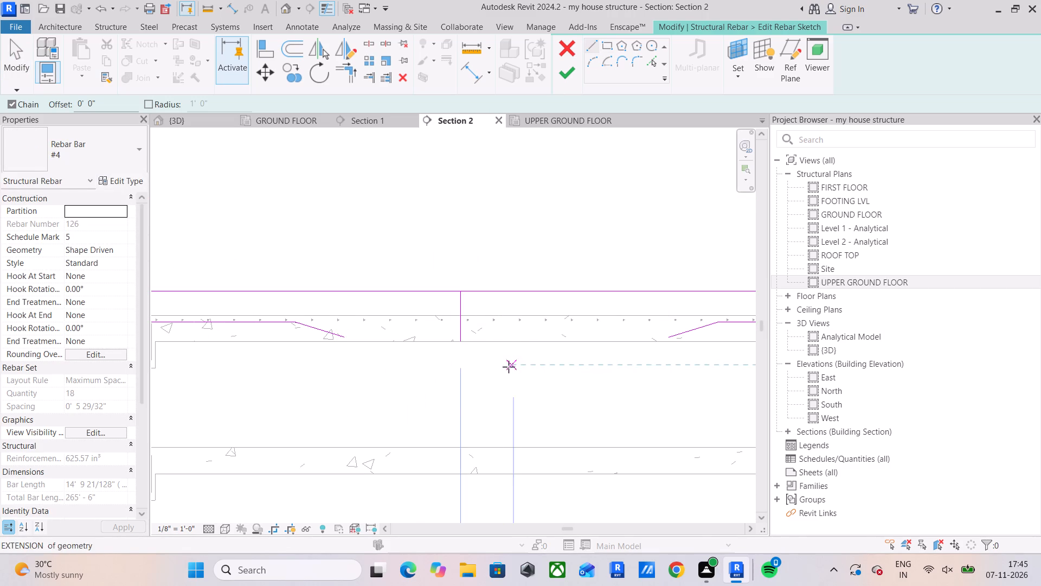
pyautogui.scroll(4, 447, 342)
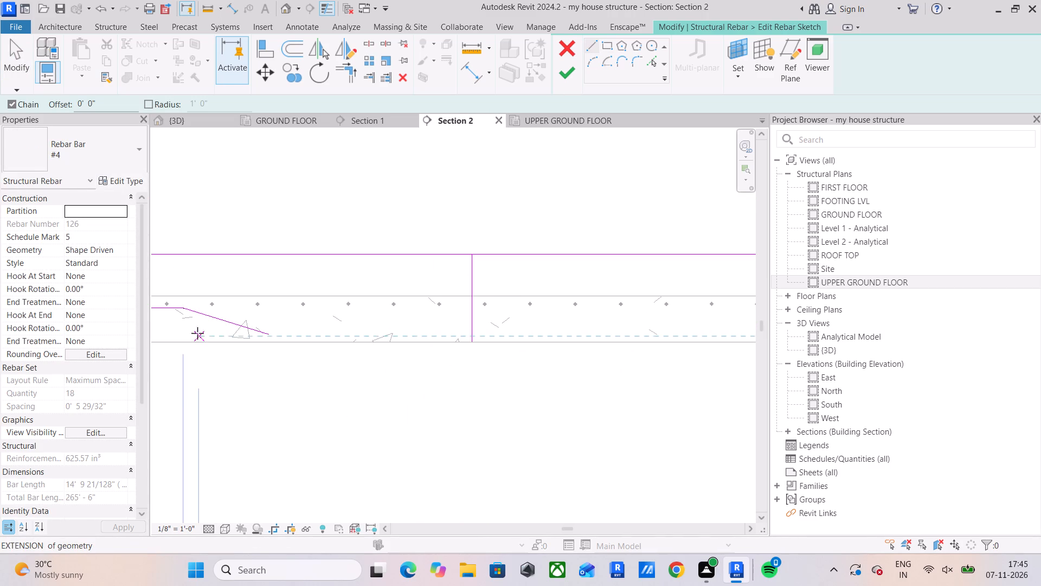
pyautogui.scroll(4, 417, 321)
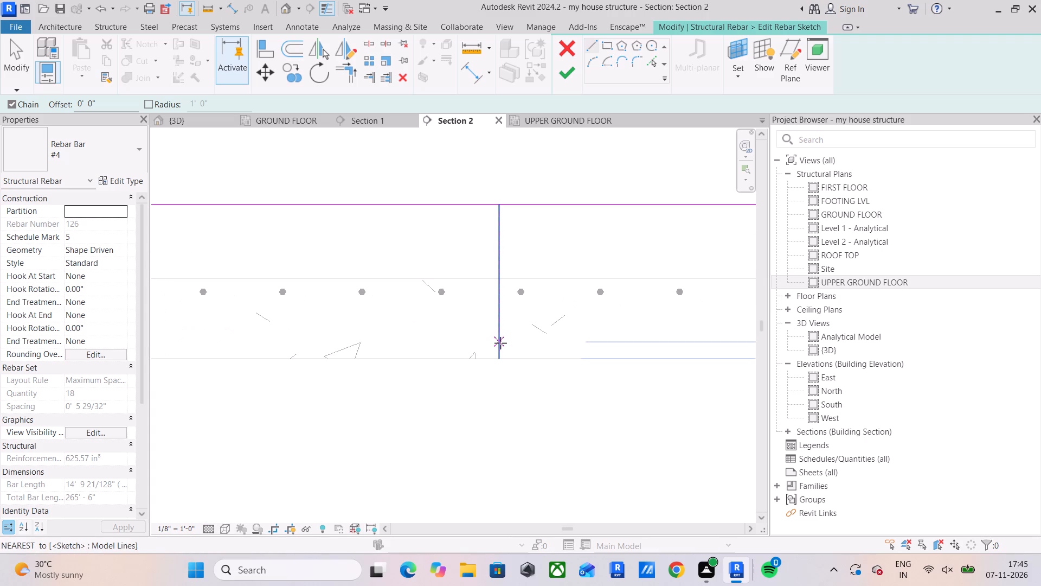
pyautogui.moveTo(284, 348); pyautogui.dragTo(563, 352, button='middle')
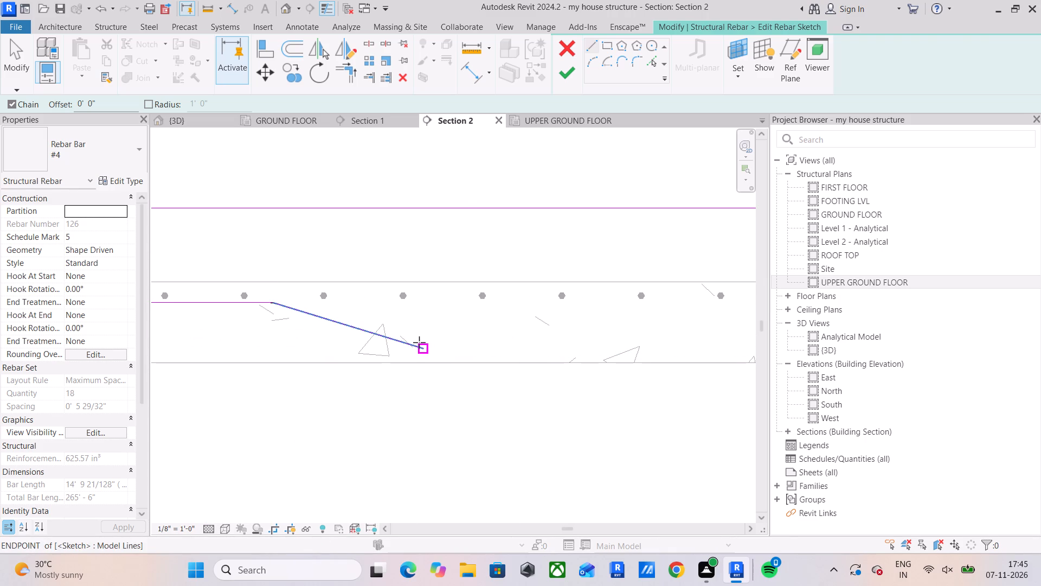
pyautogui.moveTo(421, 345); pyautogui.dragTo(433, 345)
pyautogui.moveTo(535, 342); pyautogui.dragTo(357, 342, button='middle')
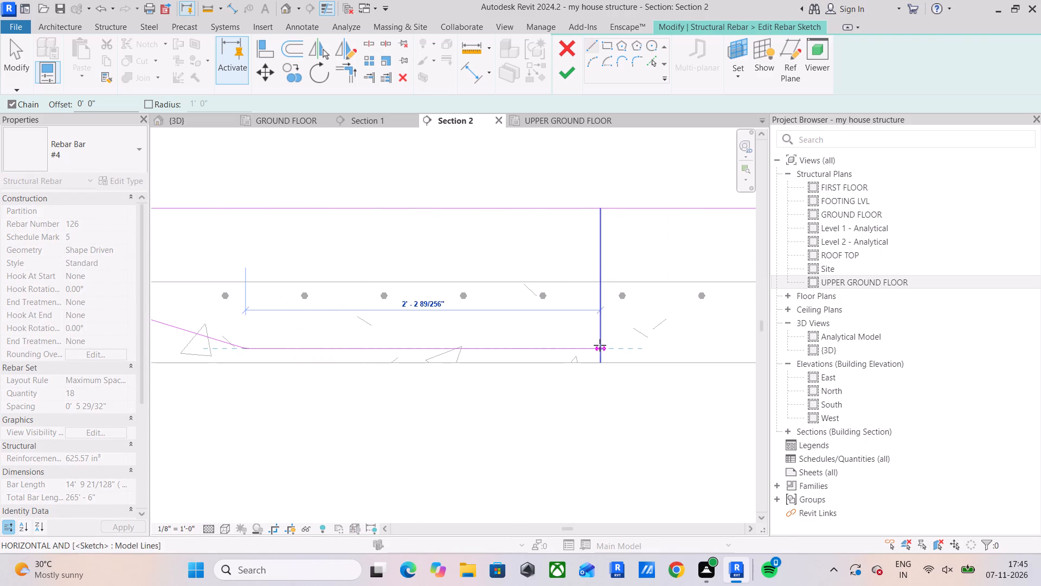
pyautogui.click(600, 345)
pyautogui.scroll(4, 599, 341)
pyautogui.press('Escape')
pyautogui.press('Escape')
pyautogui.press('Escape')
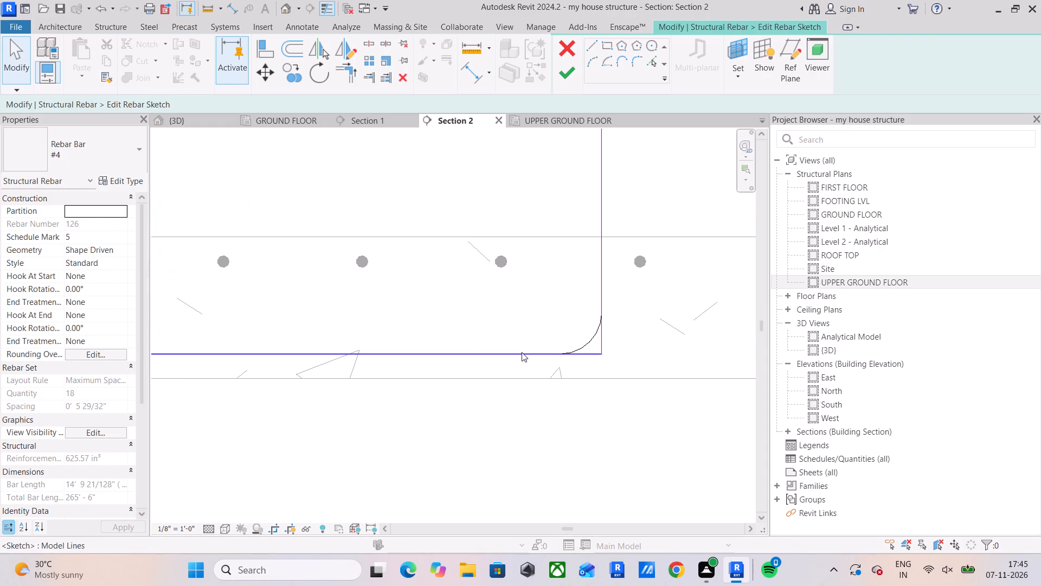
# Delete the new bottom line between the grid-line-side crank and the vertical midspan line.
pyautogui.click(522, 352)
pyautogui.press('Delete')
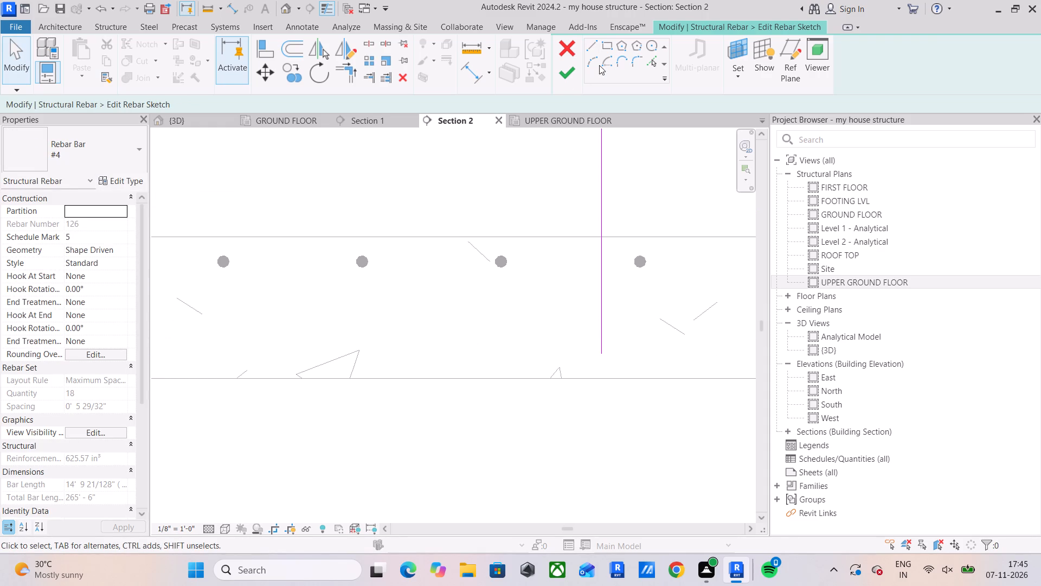
# Sketch a 2' horizontal bottom line from the vertical midspan line's lower end toward the grid-line-side crank.
pyautogui.click(597, 48)
pyautogui.click(602, 349)
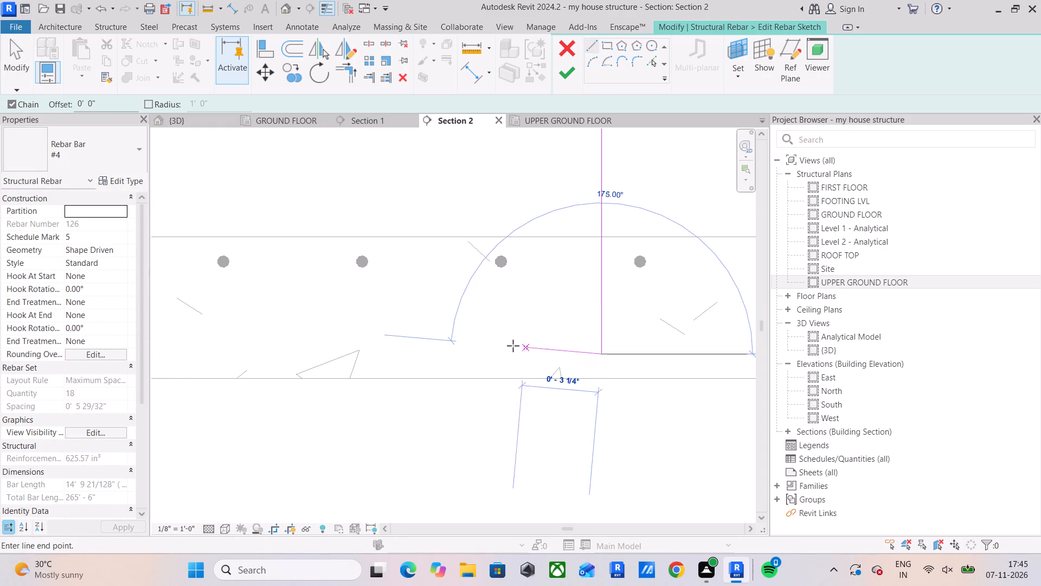
pyautogui.write("2'")
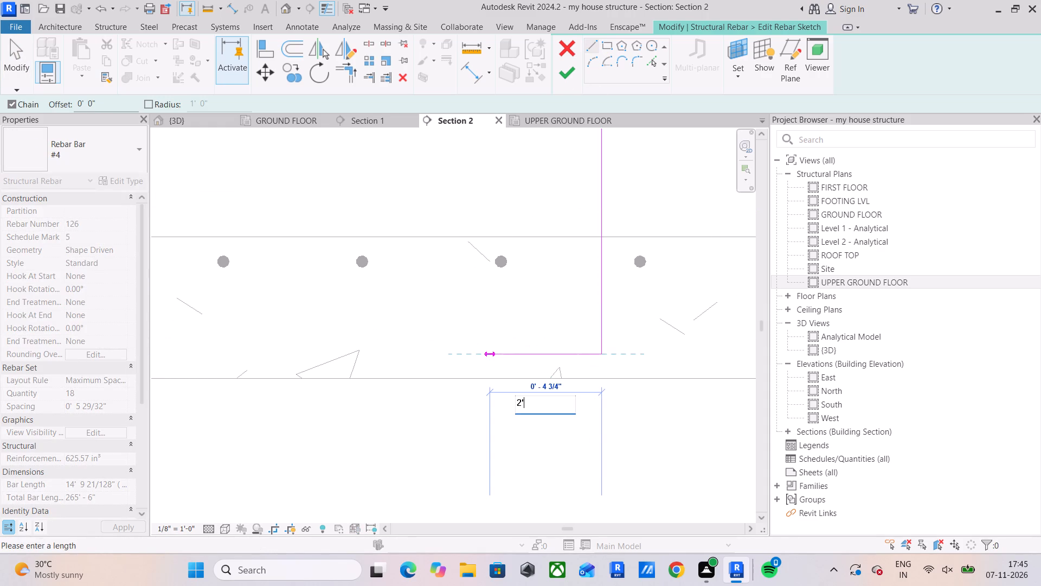
pyautogui.press('Return')
pyautogui.scroll(-6, 624, 368)
pyautogui.press('Escape')
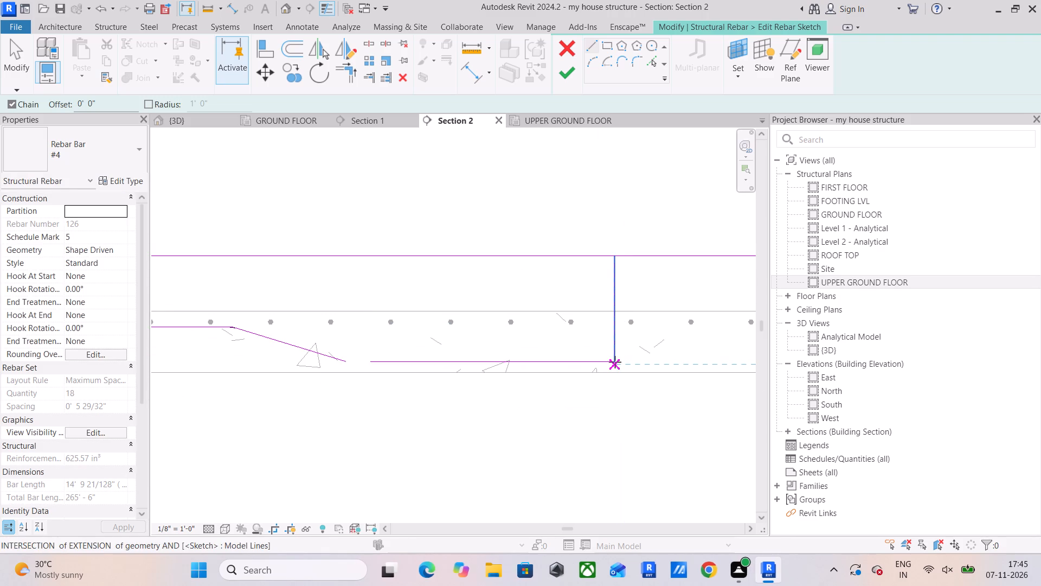
# Sketch a matching 2' horizontal bottom line from the vertical midspan line's lower end toward the shared-beam crank.
pyautogui.scroll(4, 618, 355)
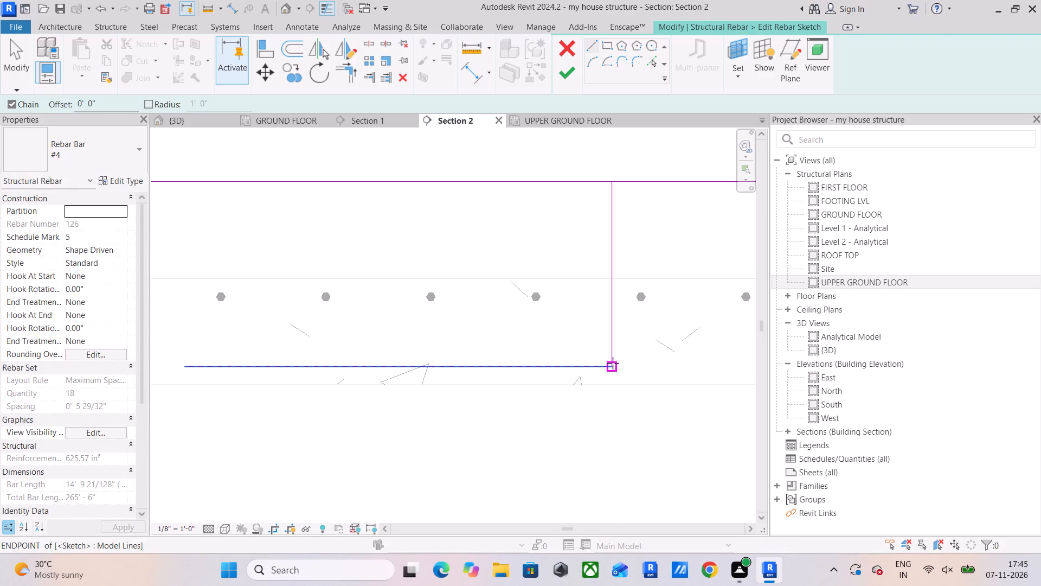
pyautogui.click(613, 363)
pyautogui.moveTo(636, 360); pyautogui.dragTo(475, 366, button='middle')
pyautogui.write("2'")
pyautogui.press('Return')
pyautogui.scroll(-8, 577, 372)
pyautogui.moveTo(570, 377); pyautogui.dragTo(474, 384, button='middle')
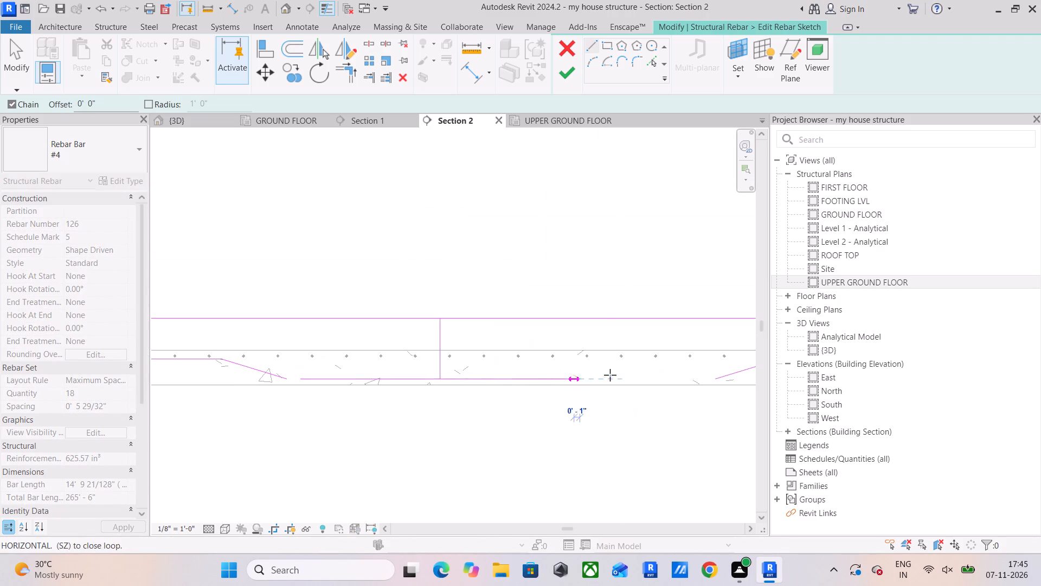
pyautogui.scroll(-3, 627, 365)
pyautogui.moveTo(627, 365); pyautogui.dragTo(572, 372, button='middle')
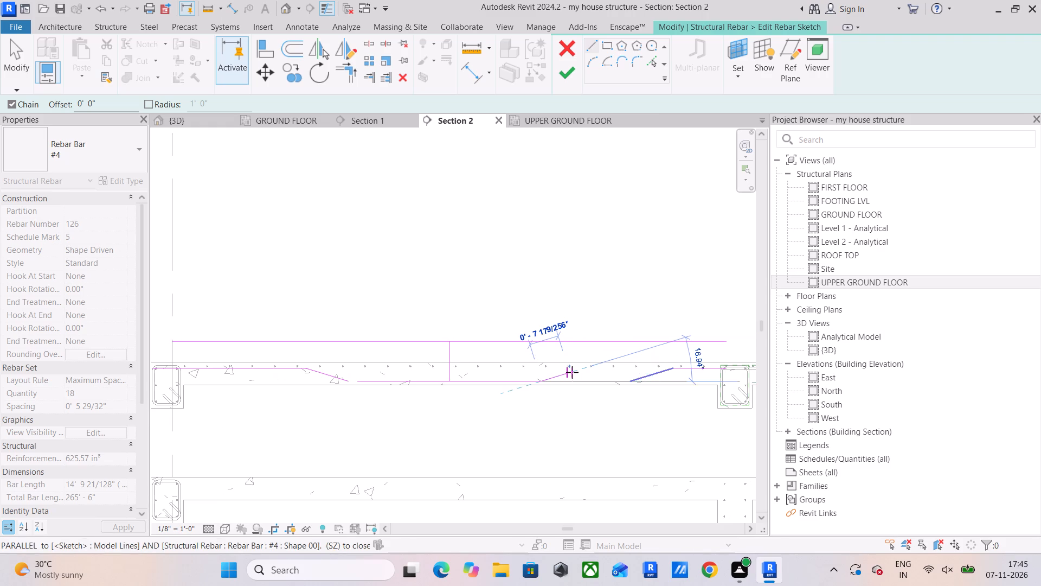
pyautogui.scroll(-2, 576, 372)
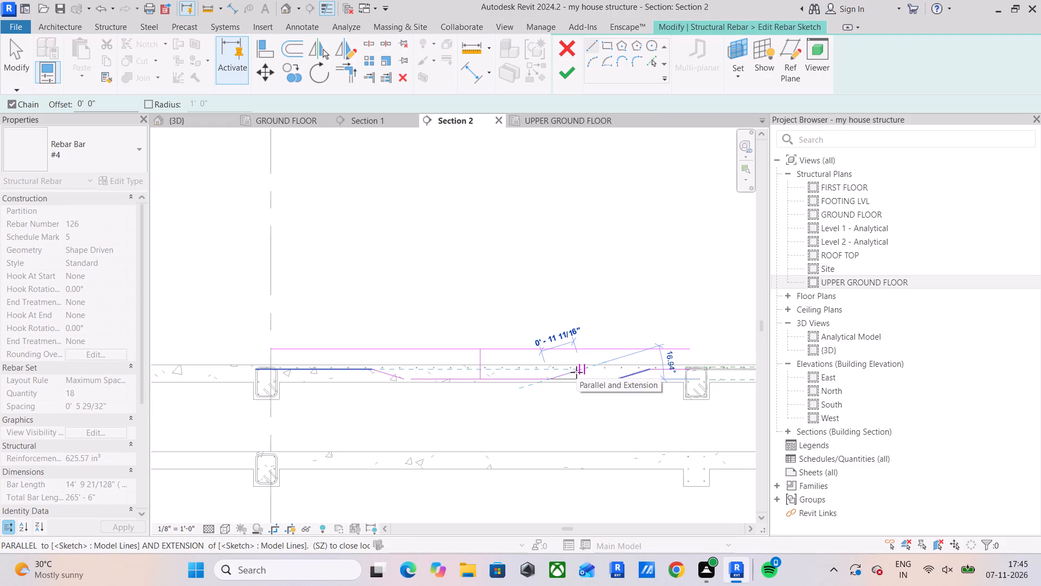
# Move the shared-beam crank so its lower end meets the free end of the adjacent 2' bottom line.
pyautogui.scroll(4, 576, 377)
pyautogui.moveTo(581, 378); pyautogui.dragTo(577, 392, button='middle')
pyautogui.scroll(5, 575, 371)
pyautogui.moveTo(568, 377); pyautogui.dragTo(456, 380, button='middle')
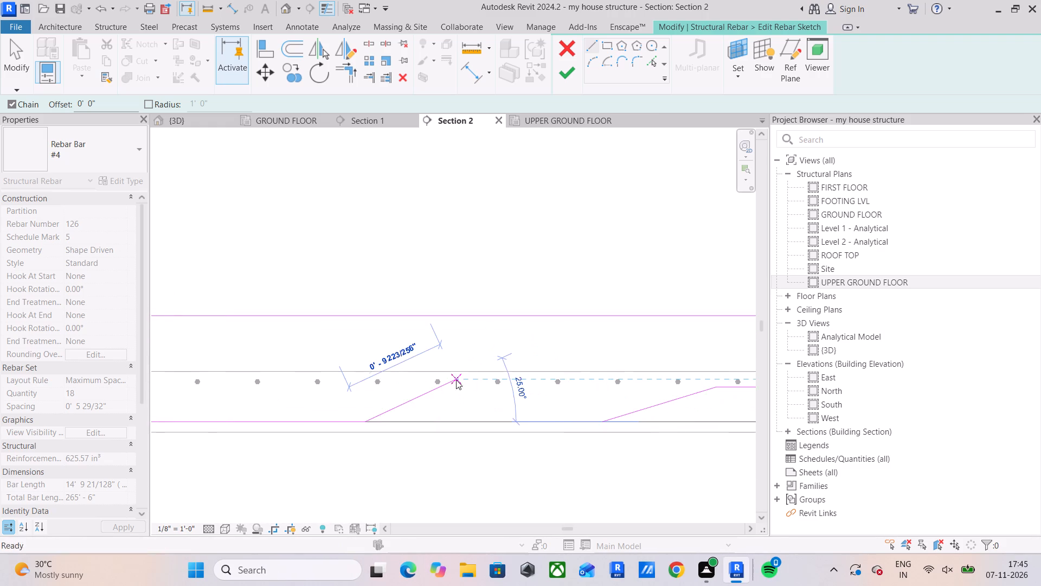
pyautogui.scroll(-3, 456, 380)
pyautogui.moveTo(459, 380); pyautogui.dragTo(742, 370, button='middle')
pyautogui.scroll(-3, 730, 375)
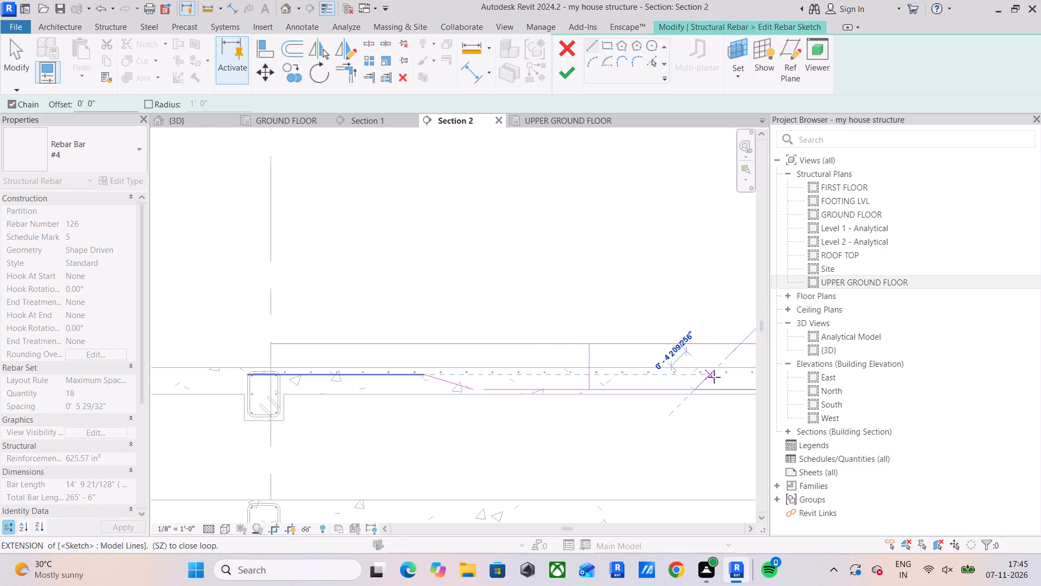
pyautogui.moveTo(702, 384); pyautogui.dragTo(599, 392, button='middle')
pyautogui.moveTo(637, 378); pyautogui.dragTo(600, 386, button='middle')
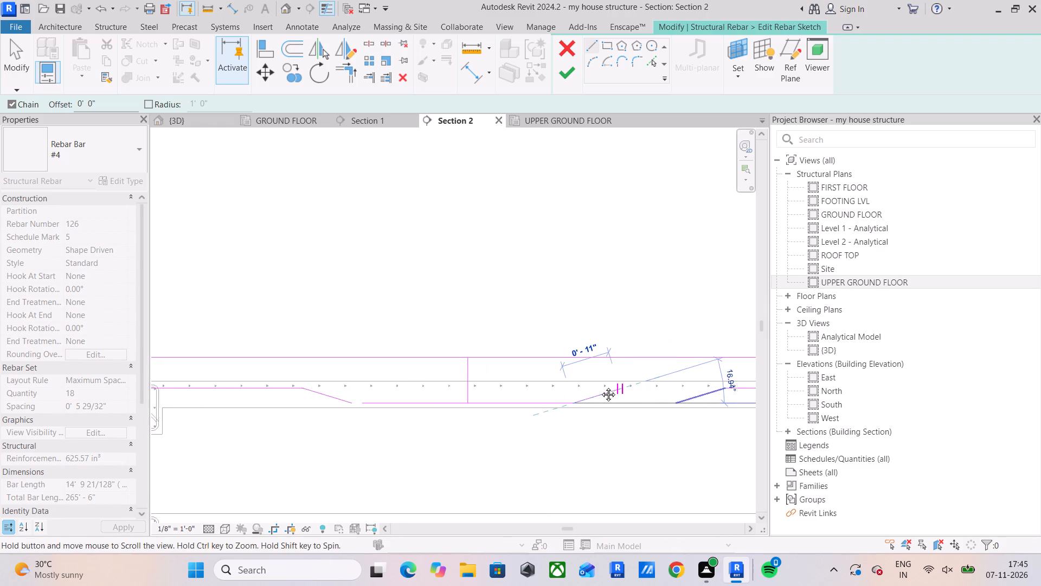
pyautogui.moveTo(600, 386); pyautogui.dragTo(598, 387, button='middle')
pyautogui.scroll(2, 599, 385)
pyautogui.press('Escape')
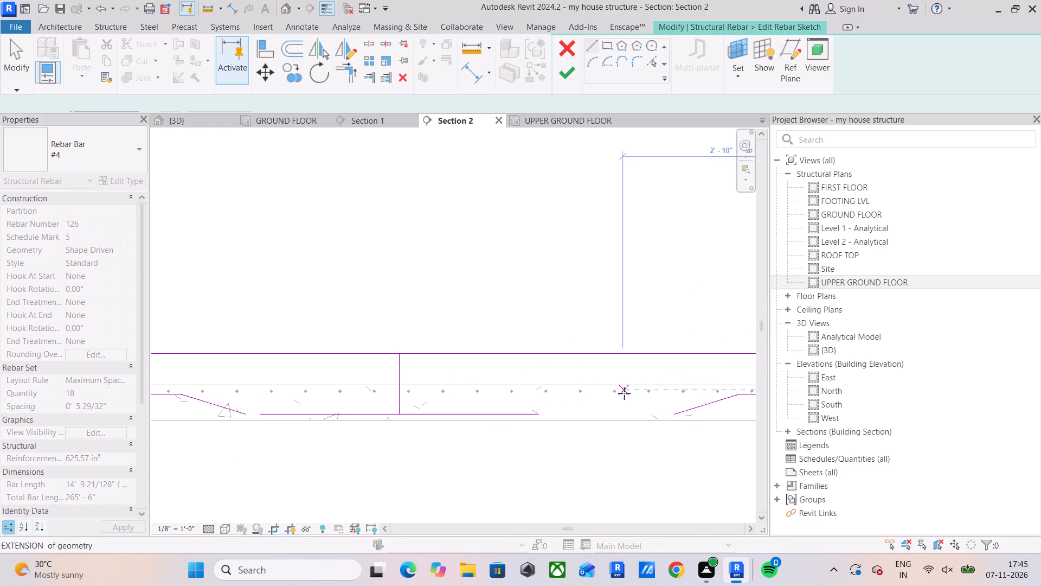
pyautogui.scroll(-2, 652, 400)
pyautogui.press('Escape')
pyautogui.press('Escape')
pyautogui.click(690, 404)
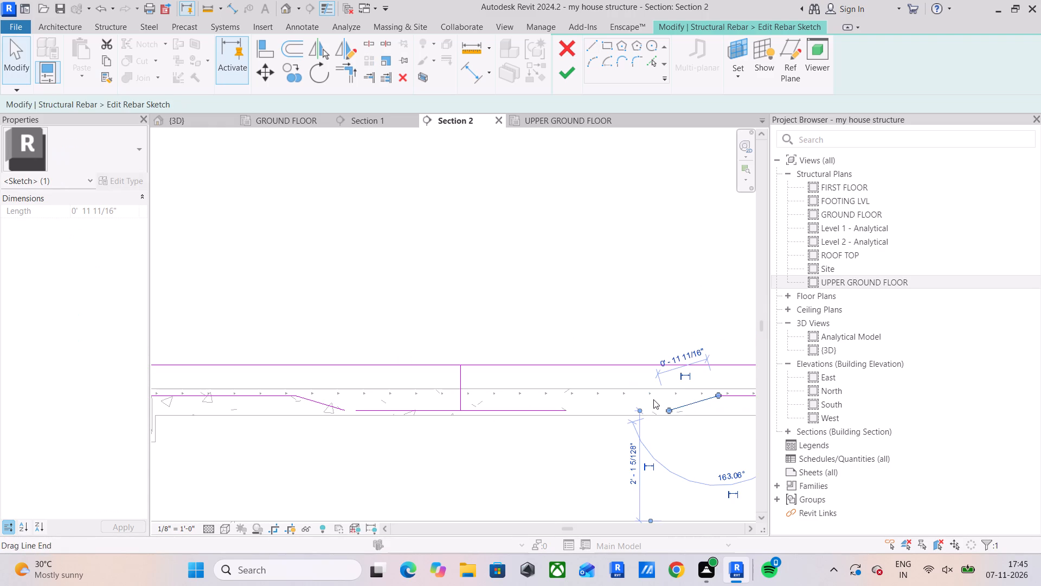
pyautogui.click(267, 72)
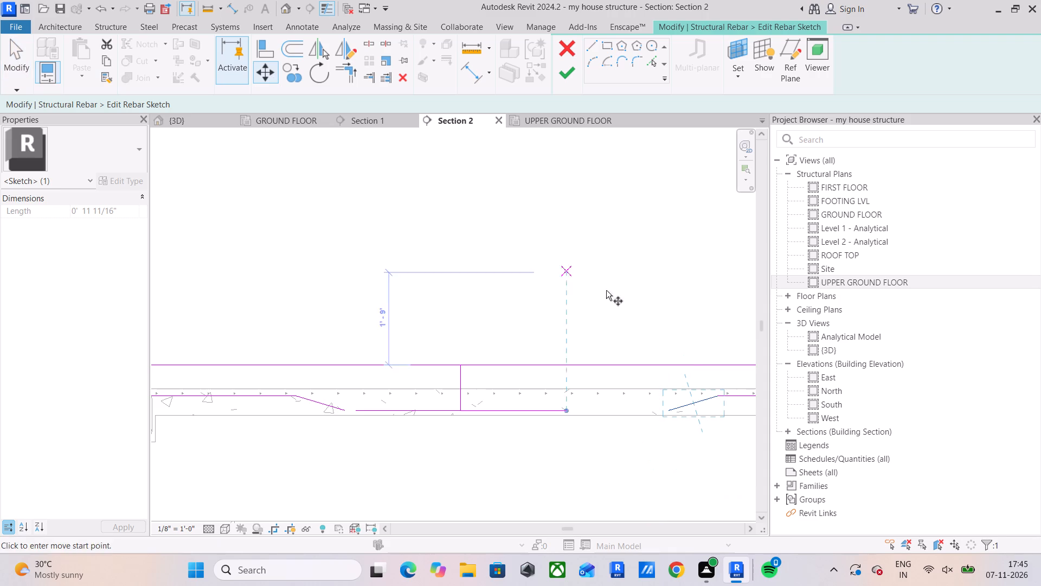
pyautogui.scroll(4, 663, 403)
pyautogui.click(673, 415)
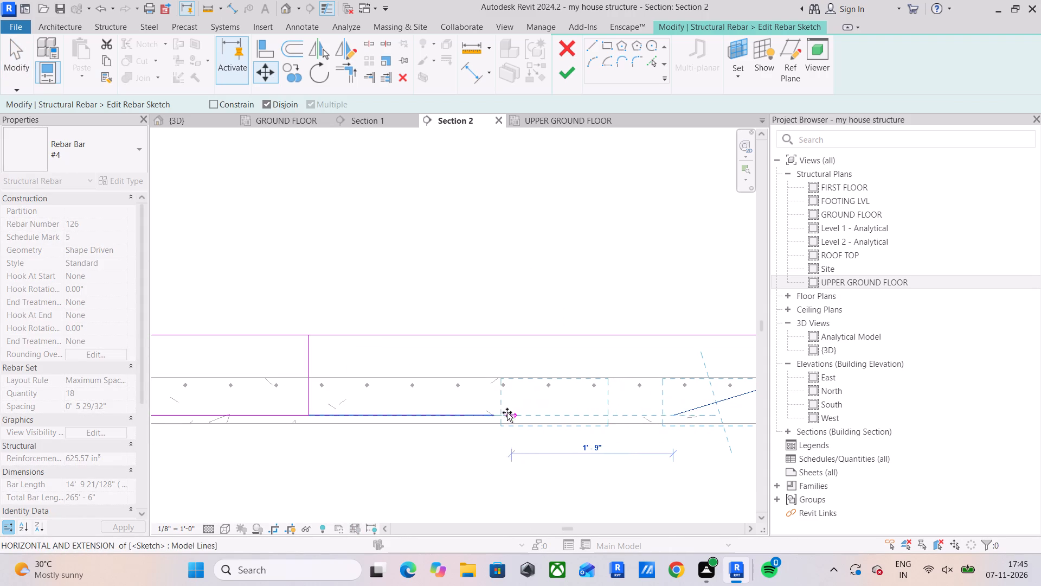
pyautogui.click(496, 412)
pyautogui.scroll(-2, 659, 395)
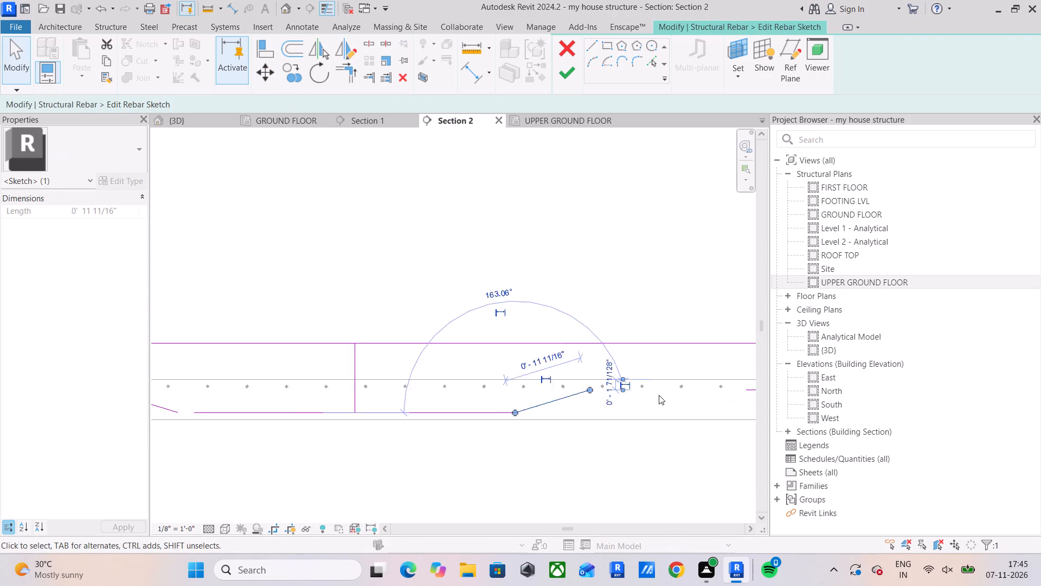
# Extend the shared-beam-side top line to form a corner with the upper end of the moved crank.
pyautogui.scroll(-1, 659, 395)
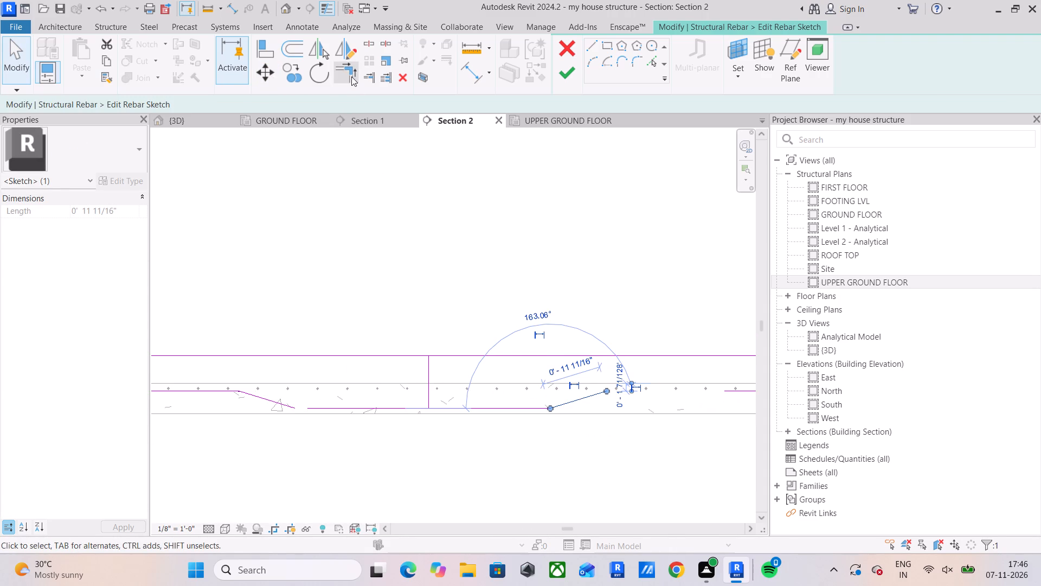
pyautogui.click(347, 70)
pyautogui.click(724, 390)
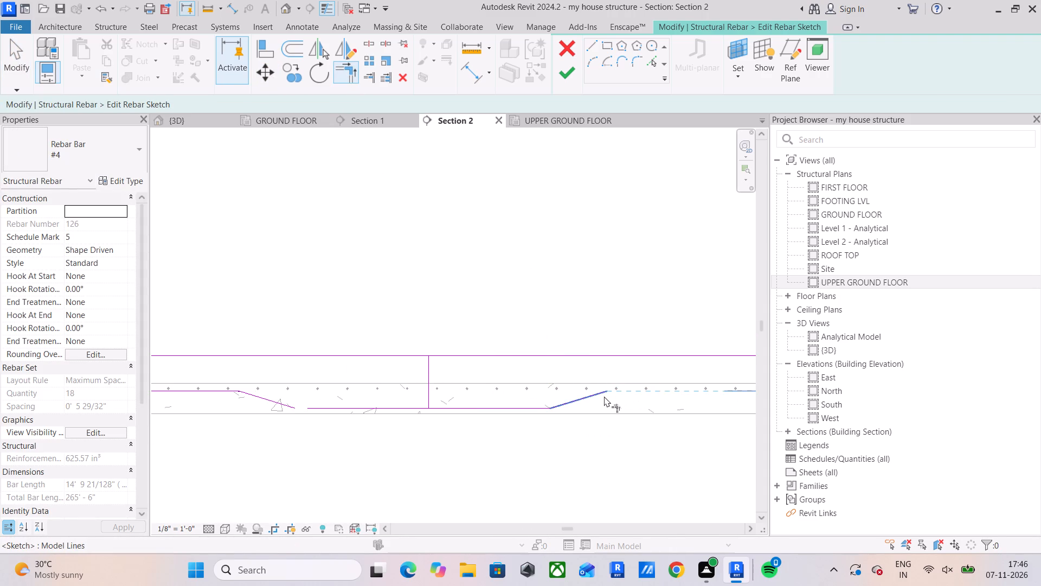
pyautogui.click(604, 396)
pyautogui.moveTo(539, 398); pyautogui.dragTo(680, 373, button='middle')
pyautogui.scroll(4, 390, 364)
pyautogui.press('Escape')
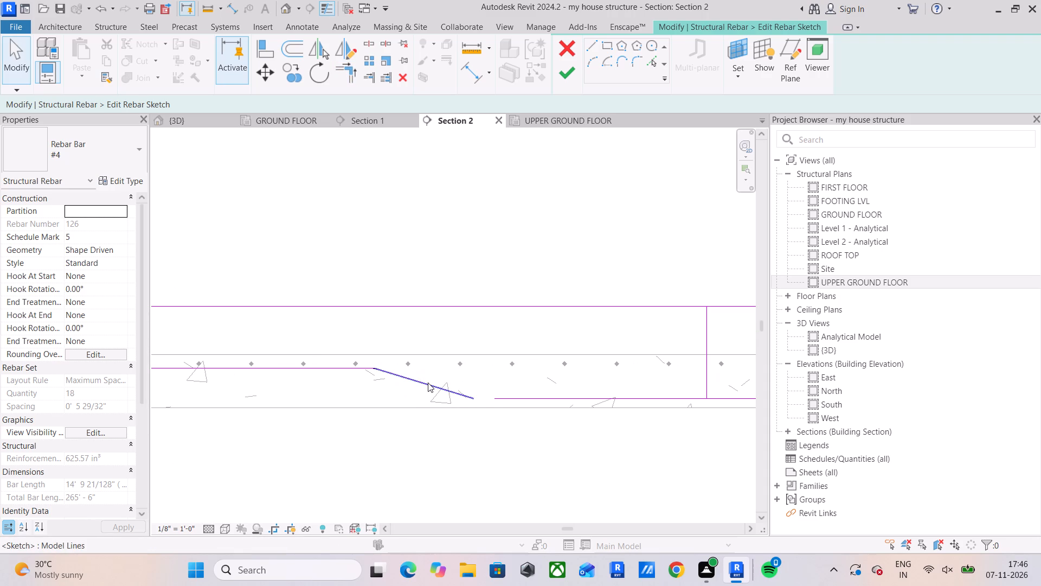
# Move the grid-line-side crank so its lower end meets the free end of the other 2' bottom line.
pyautogui.click(428, 383)
pyautogui.click(266, 73)
pyautogui.scroll(5, 477, 411)
pyautogui.moveTo(478, 390); pyautogui.dragTo(486, 389)
pyautogui.click(518, 391)
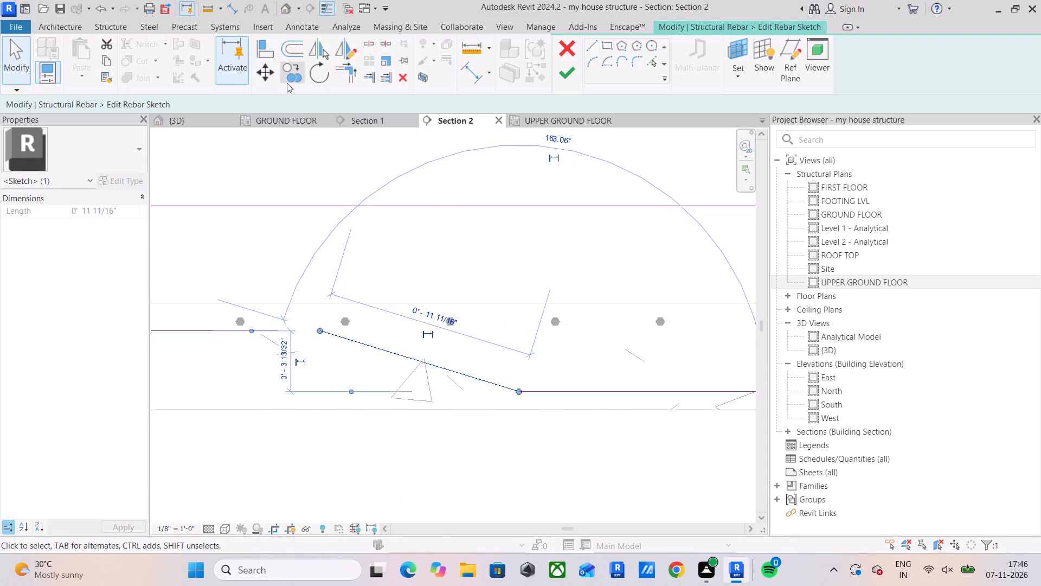
# Extend the grid-line-side top line to form a corner with the upper end of the moved crank.
pyautogui.click(336, 82)
pyautogui.click(239, 333)
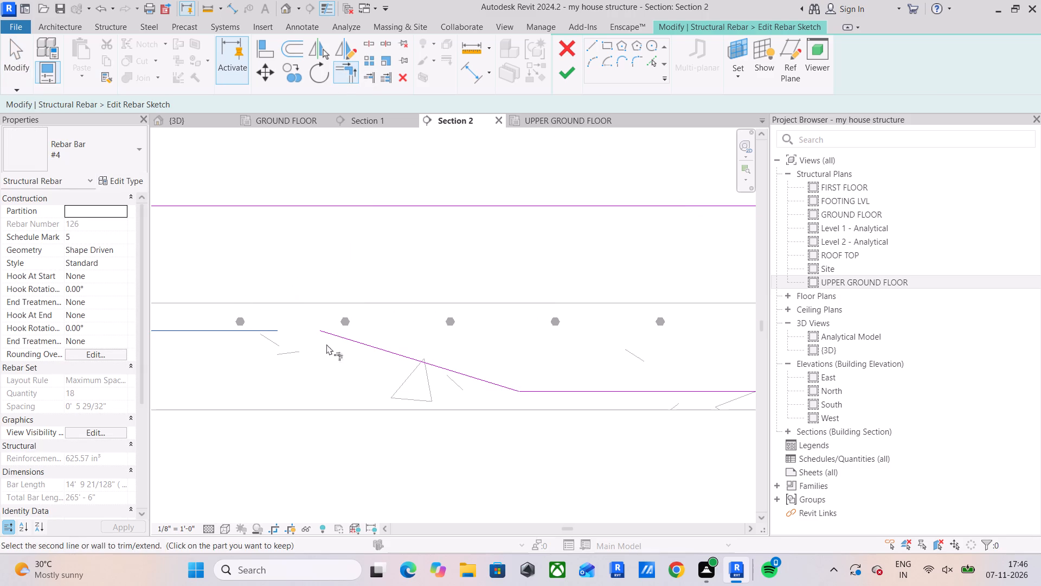
pyautogui.click(346, 344)
pyautogui.scroll(-9, 348, 343)
pyautogui.scroll(5, 549, 347)
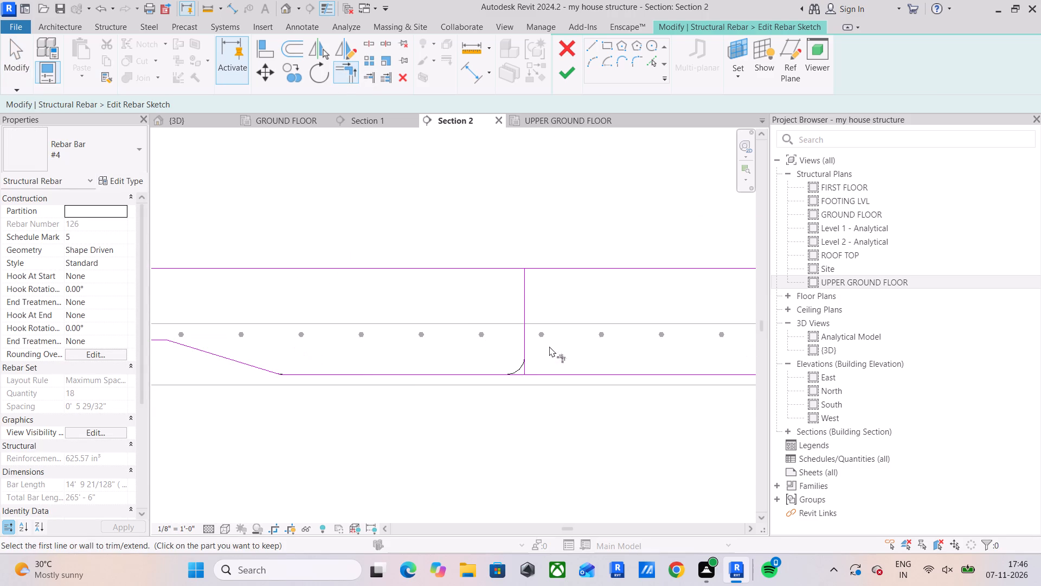
pyautogui.press('Escape')
# Delete the vertical midspan line and the long horizontal reference line above the slab.
pyautogui.click(528, 347)
pyautogui.press('Delete')
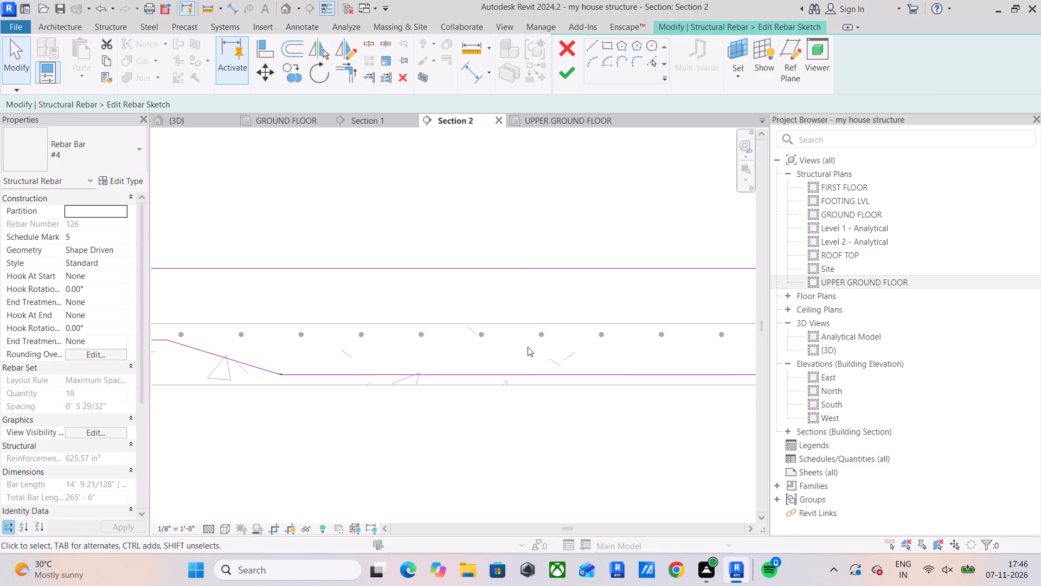
pyautogui.click(560, 267)
pyautogui.press('Delete')
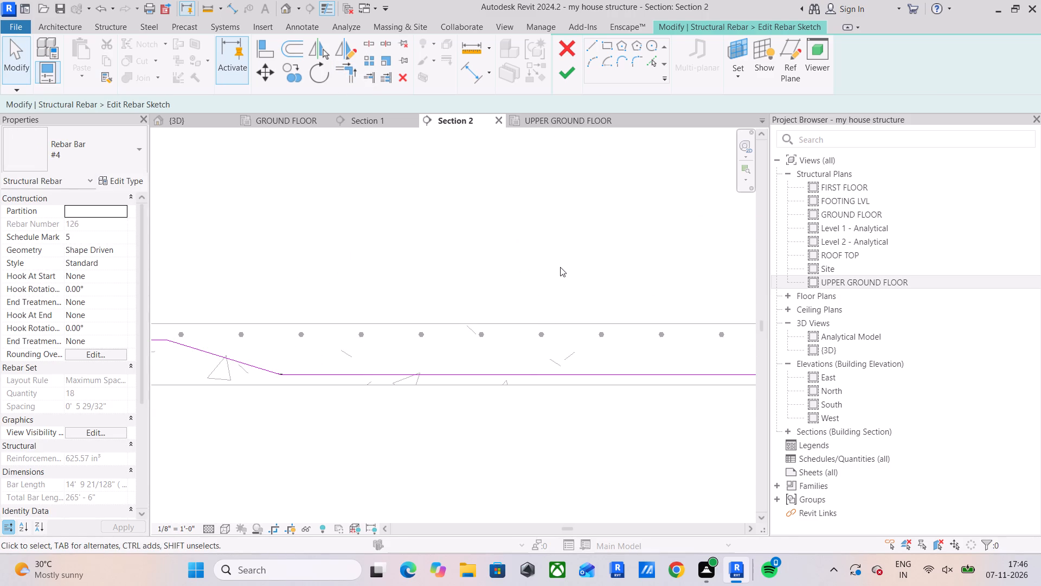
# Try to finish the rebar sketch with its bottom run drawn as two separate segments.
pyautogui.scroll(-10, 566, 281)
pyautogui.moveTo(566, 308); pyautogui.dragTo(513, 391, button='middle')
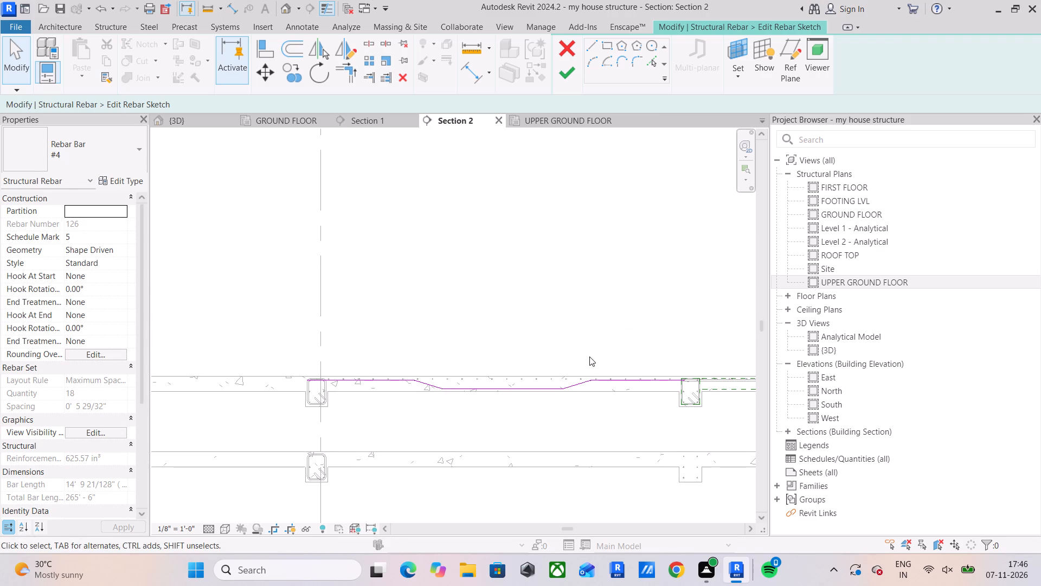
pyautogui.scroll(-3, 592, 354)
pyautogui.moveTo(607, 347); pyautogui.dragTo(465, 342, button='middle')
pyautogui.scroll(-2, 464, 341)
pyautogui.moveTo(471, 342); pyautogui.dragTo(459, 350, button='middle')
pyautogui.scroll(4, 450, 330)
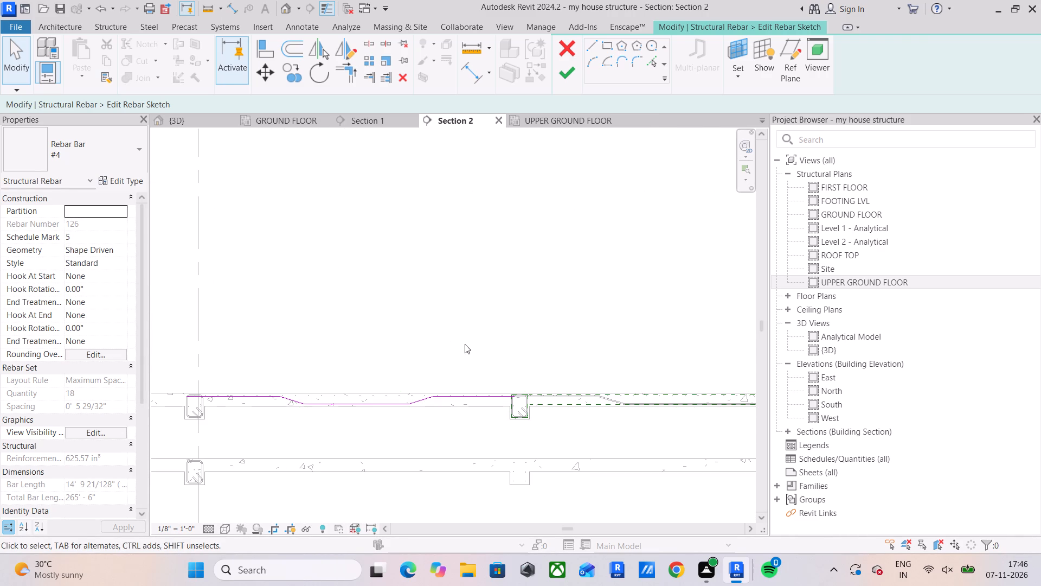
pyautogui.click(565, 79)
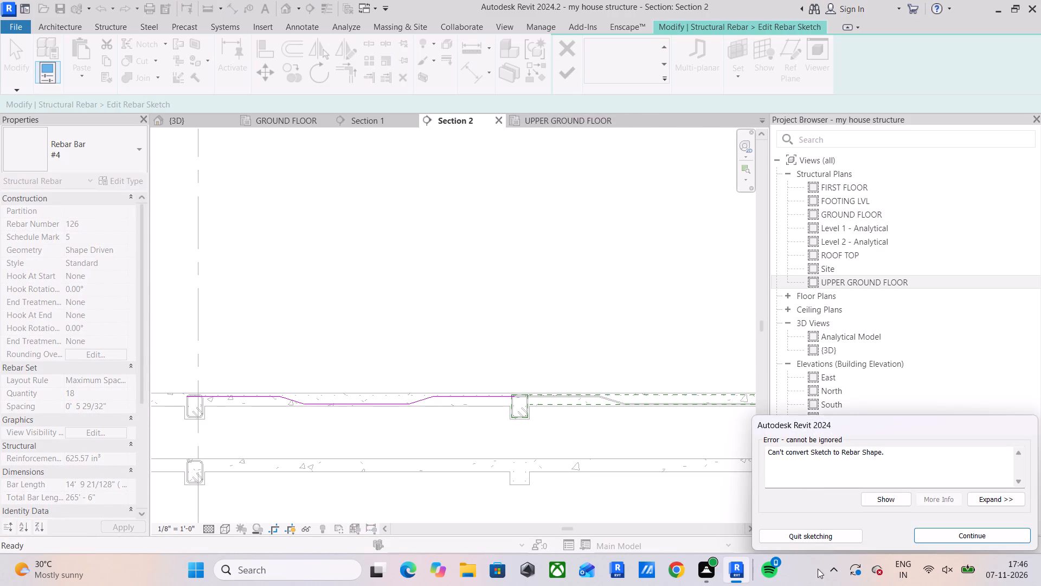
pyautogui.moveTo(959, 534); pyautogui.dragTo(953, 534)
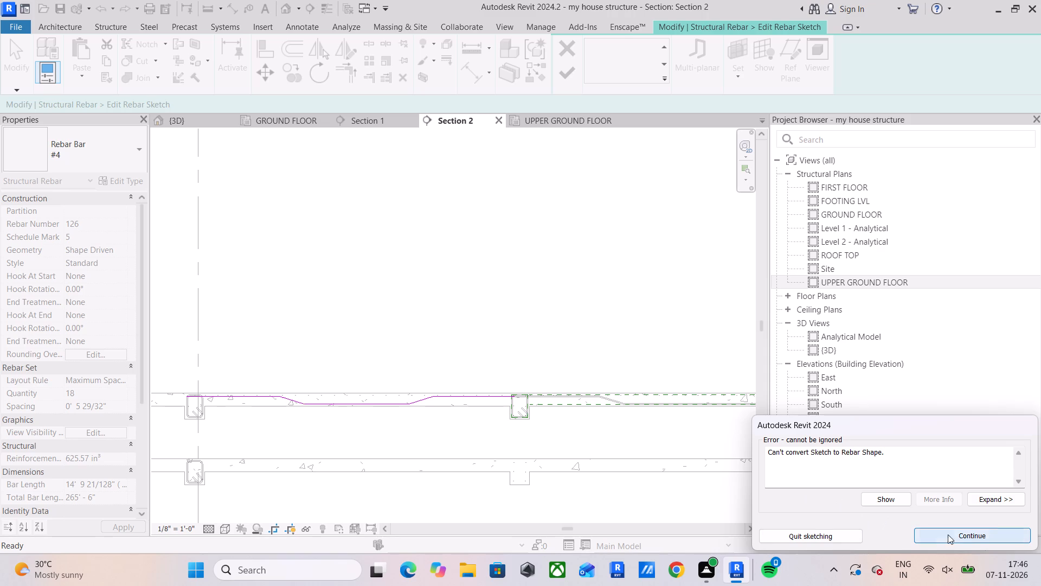
# Delete both 2' bottom line segments between the two cranks.
pyautogui.scroll(4, 346, 394)
pyautogui.click(372, 413)
pyautogui.press('Delete')
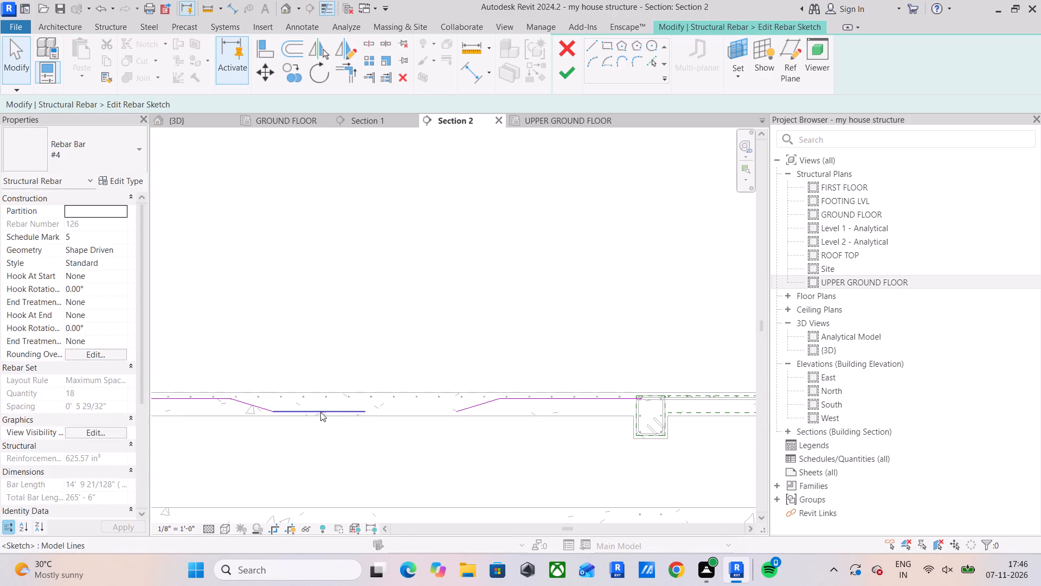
pyautogui.click(318, 410)
pyautogui.press('Delete')
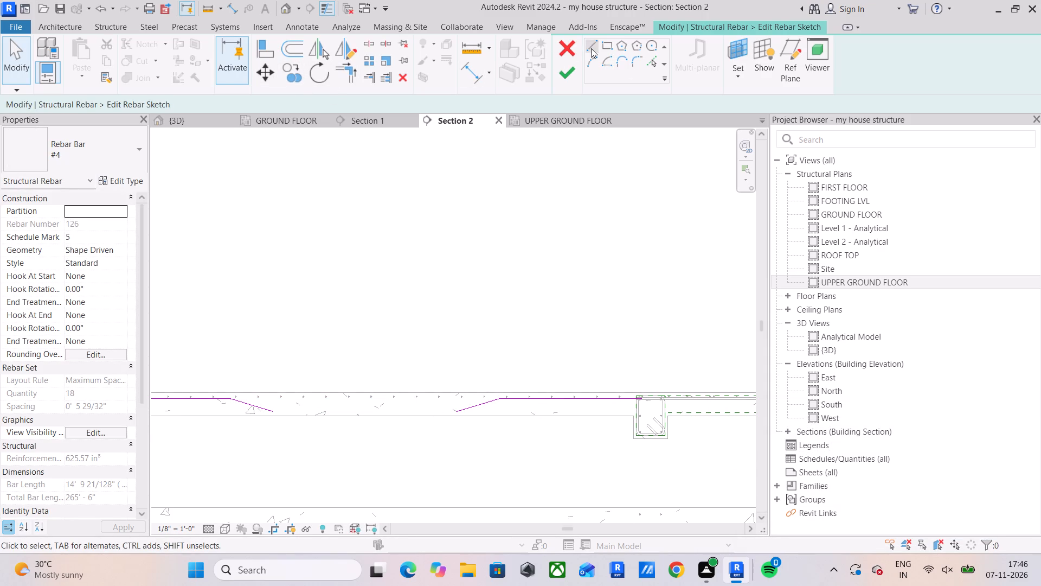
# Sketch one continuous 4' horizontal bottom line from the shared-beam crank's lower end to the grid-line-side crank's lower end.
pyautogui.click(591, 48)
pyautogui.scroll(4, 427, 432)
pyautogui.scroll(5, 470, 381)
pyautogui.click(493, 412)
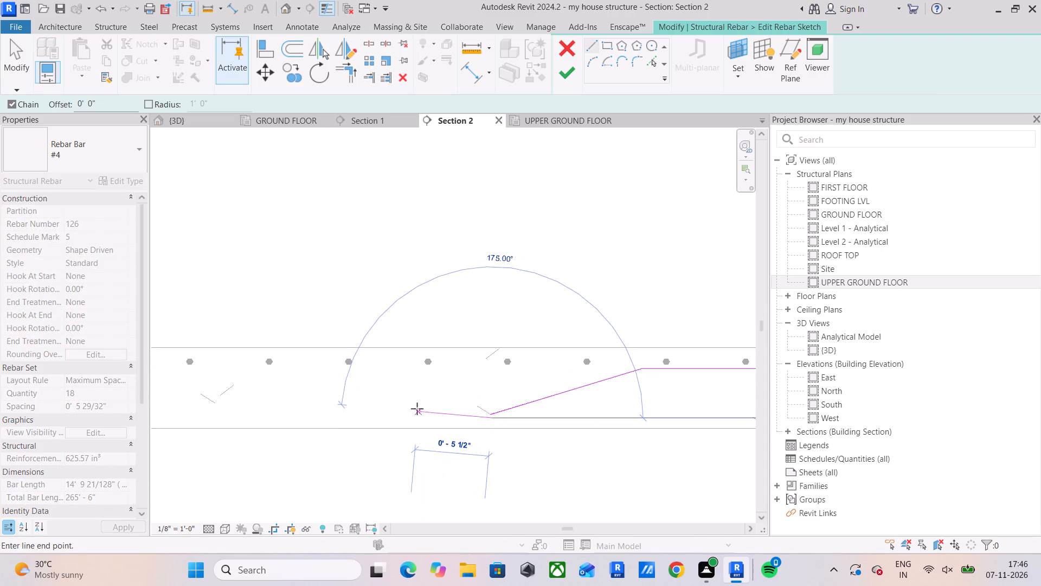
pyautogui.press('Escape')
pyautogui.scroll(4, 489, 412)
pyautogui.click(494, 413)
pyautogui.scroll(-3, 377, 416)
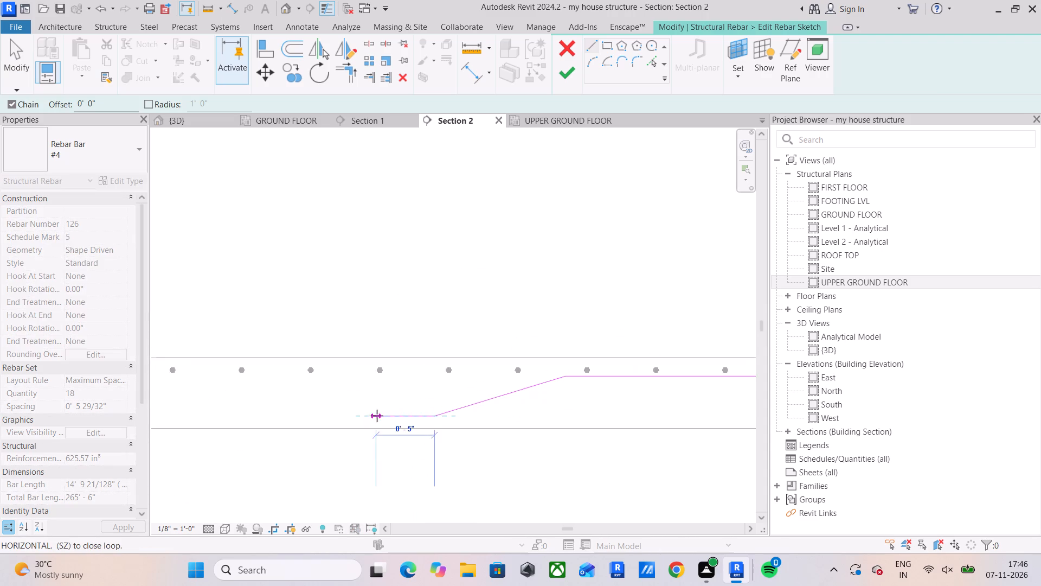
pyautogui.scroll(-9, 377, 416)
pyautogui.moveTo(388, 416); pyautogui.dragTo(215, 408, button='middle')
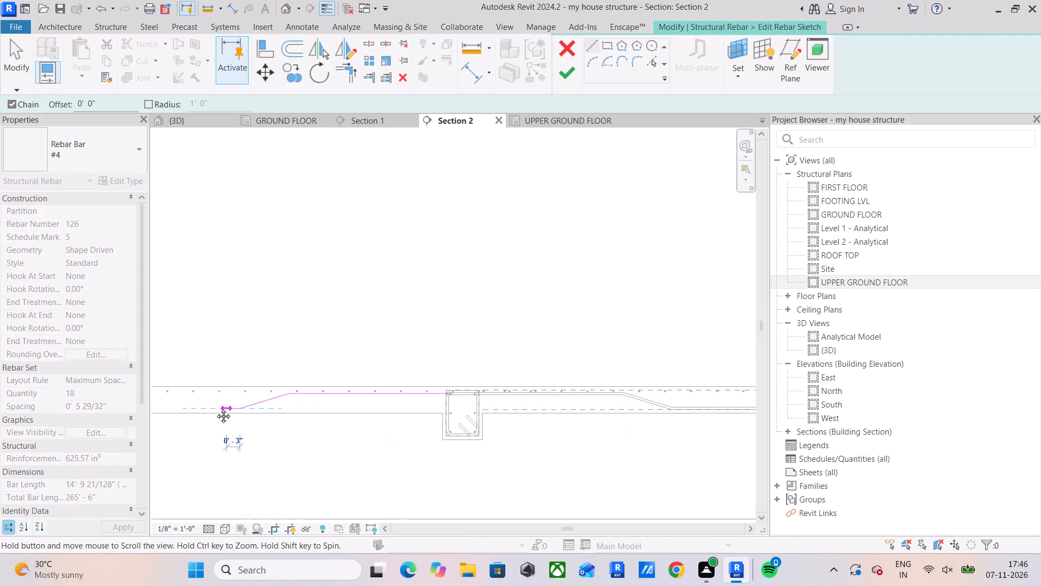
pyautogui.moveTo(215, 408); pyautogui.dragTo(213, 408, button='middle')
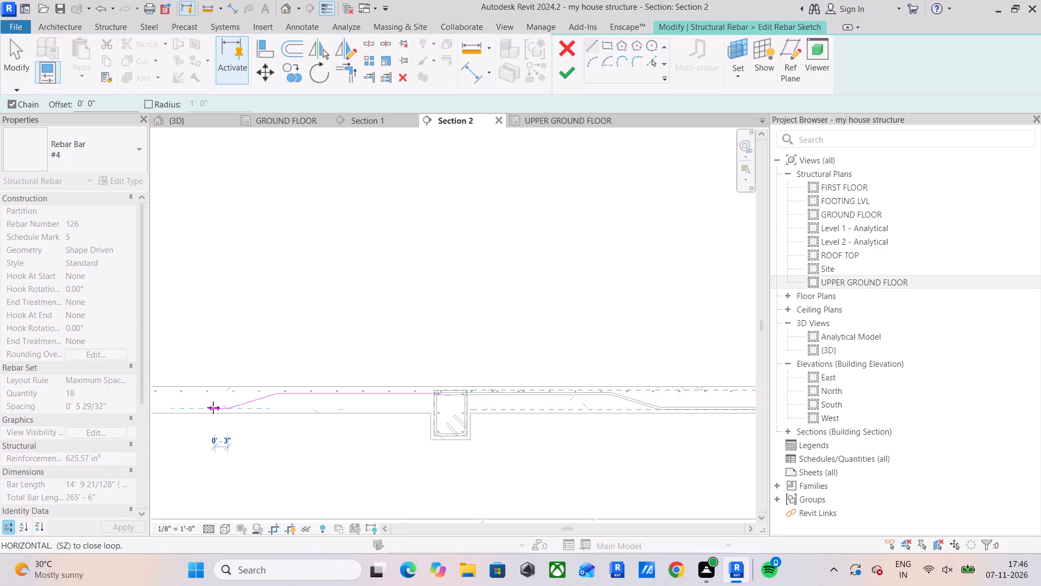
pyautogui.moveTo(216, 409); pyautogui.dragTo(606, 415, button='middle')
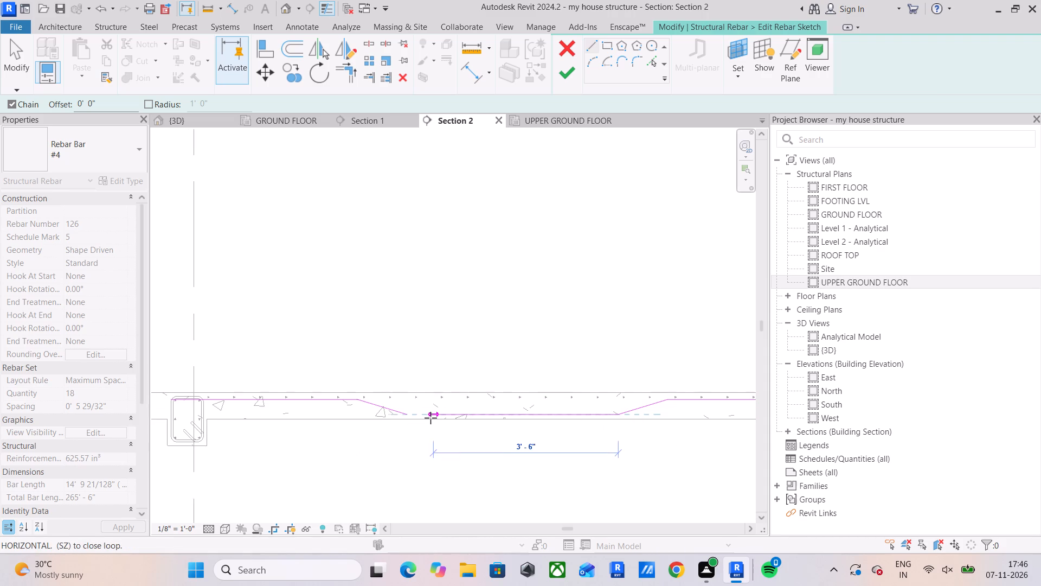
pyautogui.scroll(15, 409, 417)
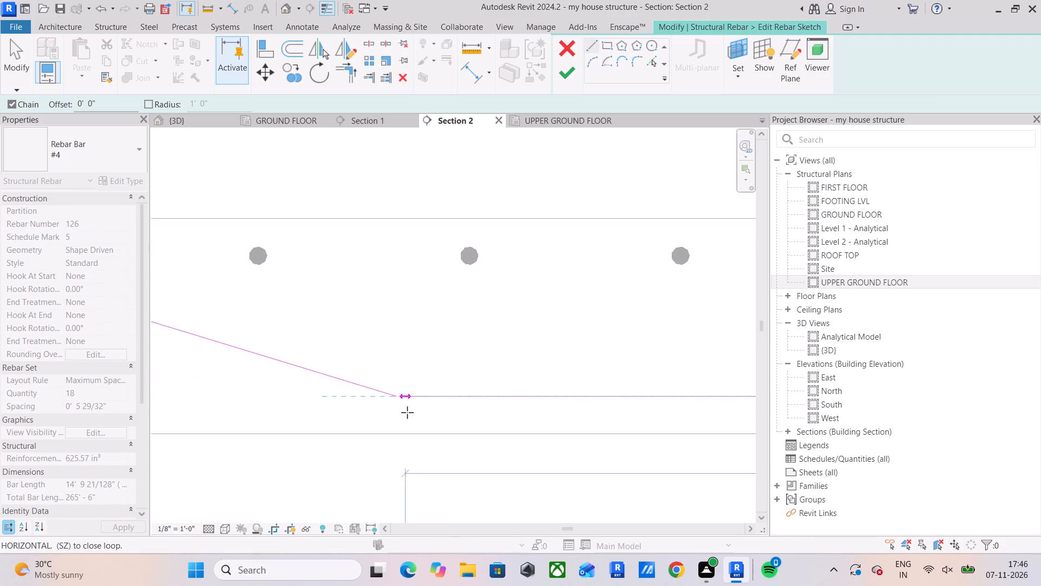
pyautogui.scroll(4, 429, 401)
pyautogui.click(372, 400)
pyautogui.press('Escape')
pyautogui.scroll(-5, 413, 441)
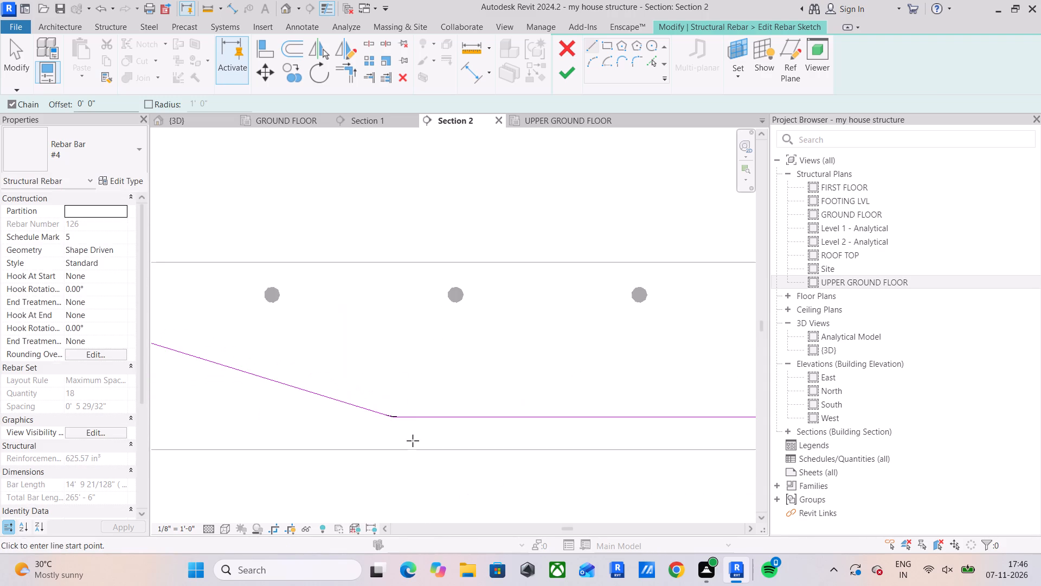
pyautogui.scroll(5, 412, 412)
pyautogui.scroll(-10, 420, 436)
pyautogui.press('Escape')
pyautogui.press('Escape')
pyautogui.scroll(-4, 509, 443)
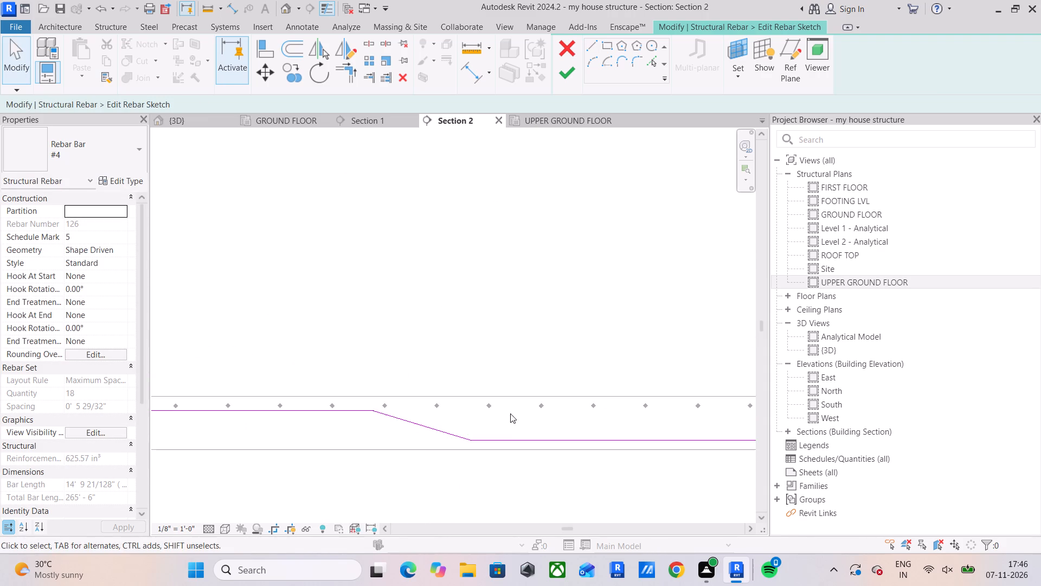
# Finish the sketch of the reshaped cranked bar set and clear the selection.
pyautogui.click(558, 75)
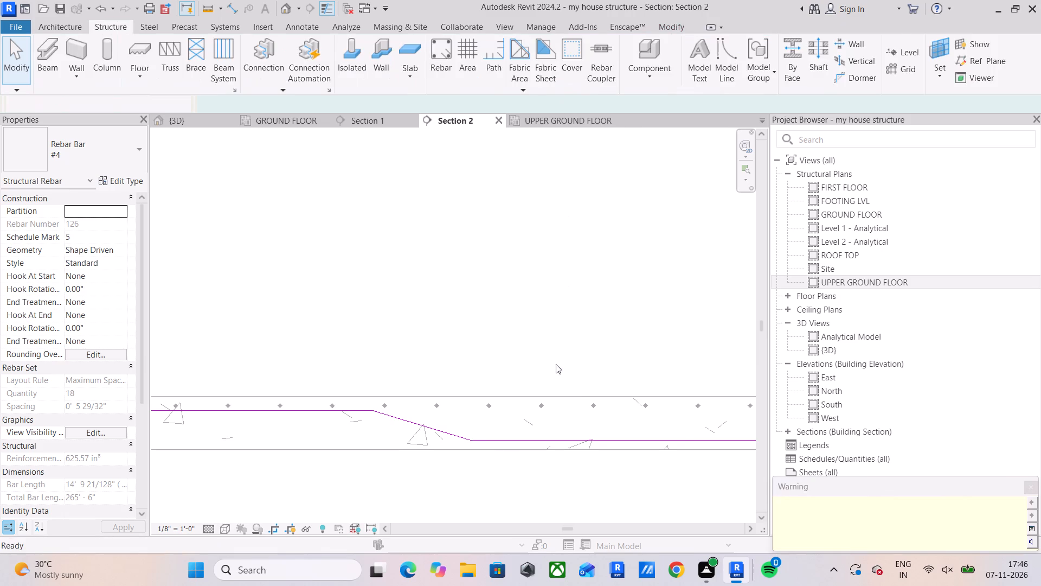
pyautogui.moveTo(628, 473); pyautogui.dragTo(525, 462, button='middle')
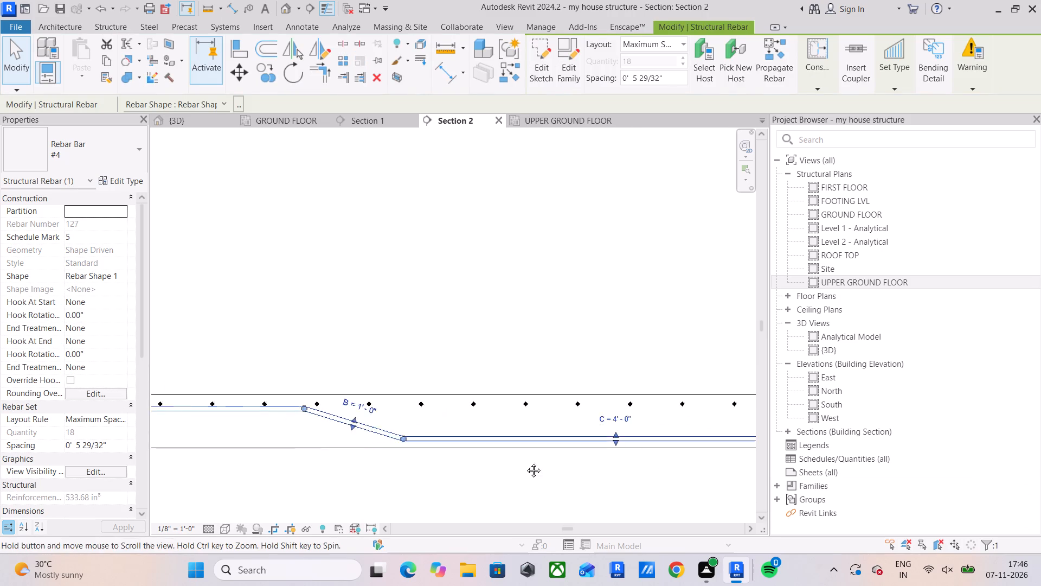
pyautogui.moveTo(525, 462); pyautogui.dragTo(486, 447, button='middle')
pyautogui.scroll(-2, 362, 433)
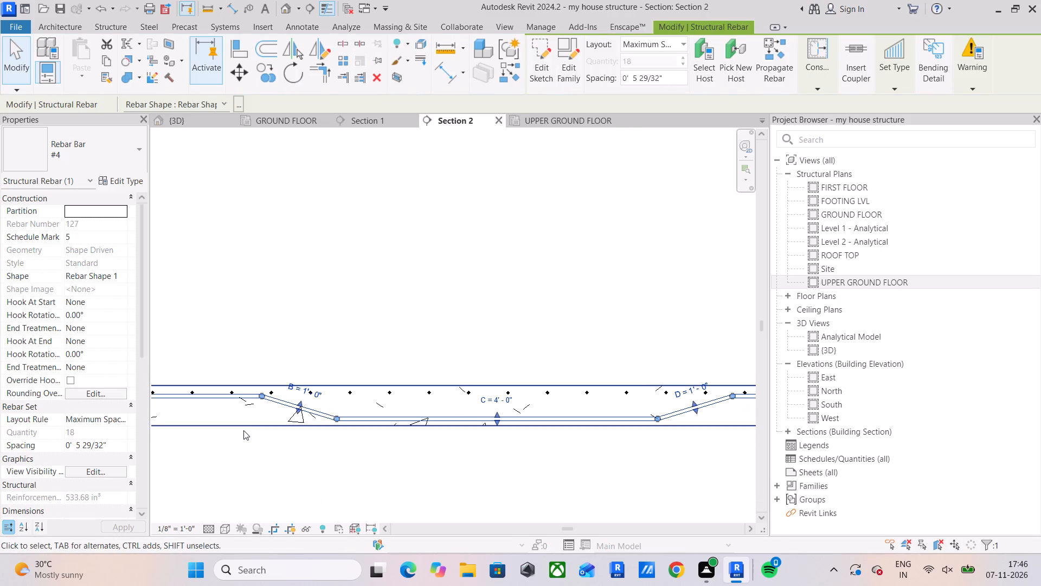
pyautogui.moveTo(369, 306); pyautogui.dragTo(365, 314)
# Apply the rebar cover setting slab cover <0' - 0 25/32"> to the upper ground floor's 6" foundation slab in Section 2.
pyautogui.click(262, 429)
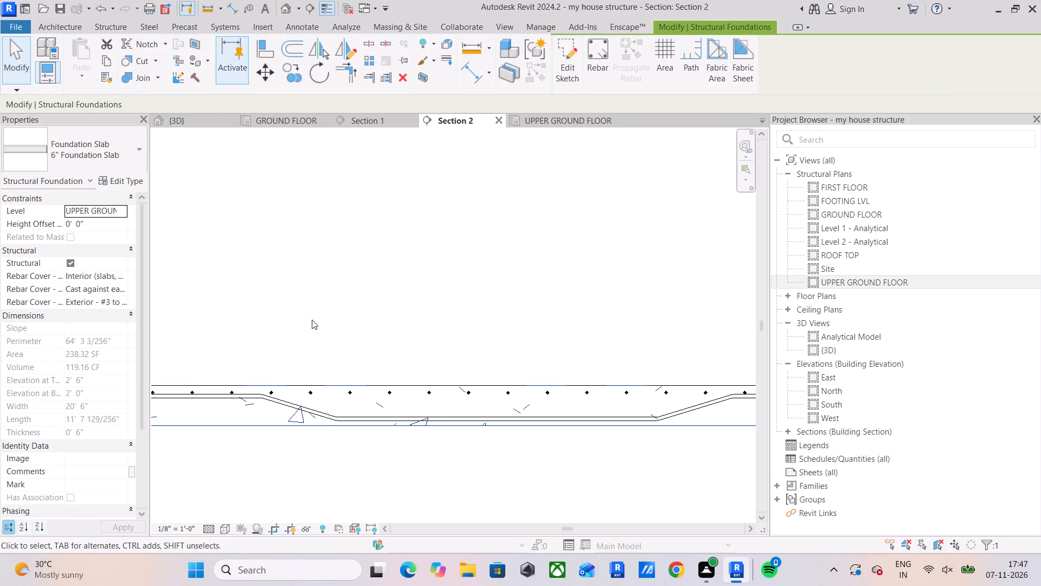
pyautogui.click(115, 29)
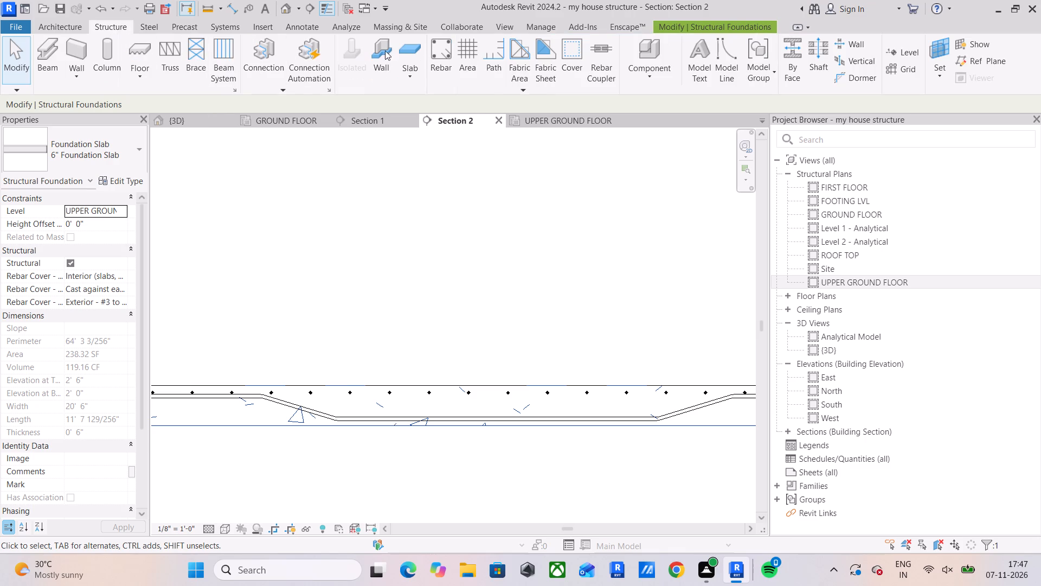
pyautogui.click(560, 56)
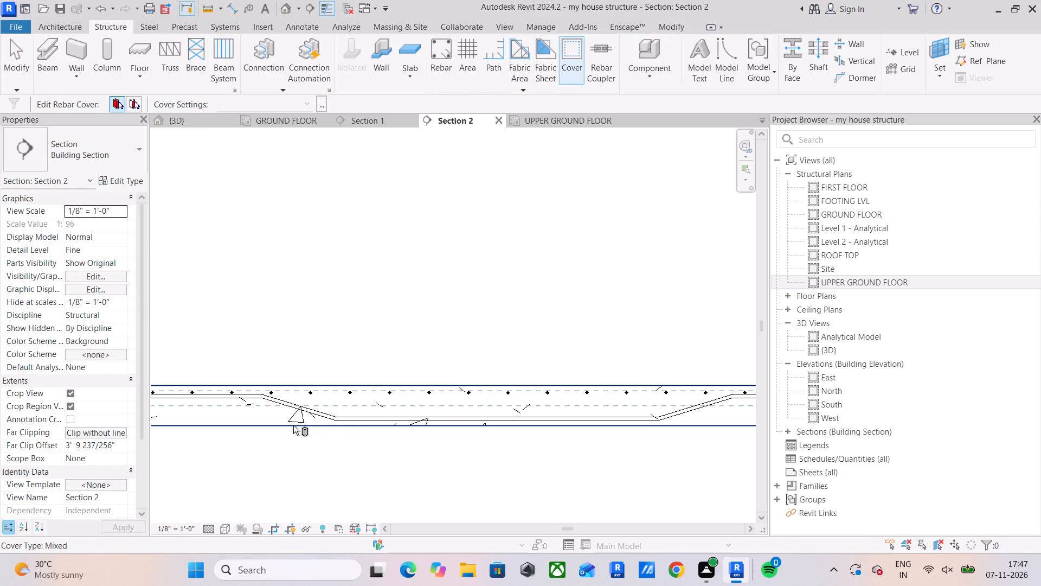
pyautogui.click(293, 425)
pyautogui.click(303, 103)
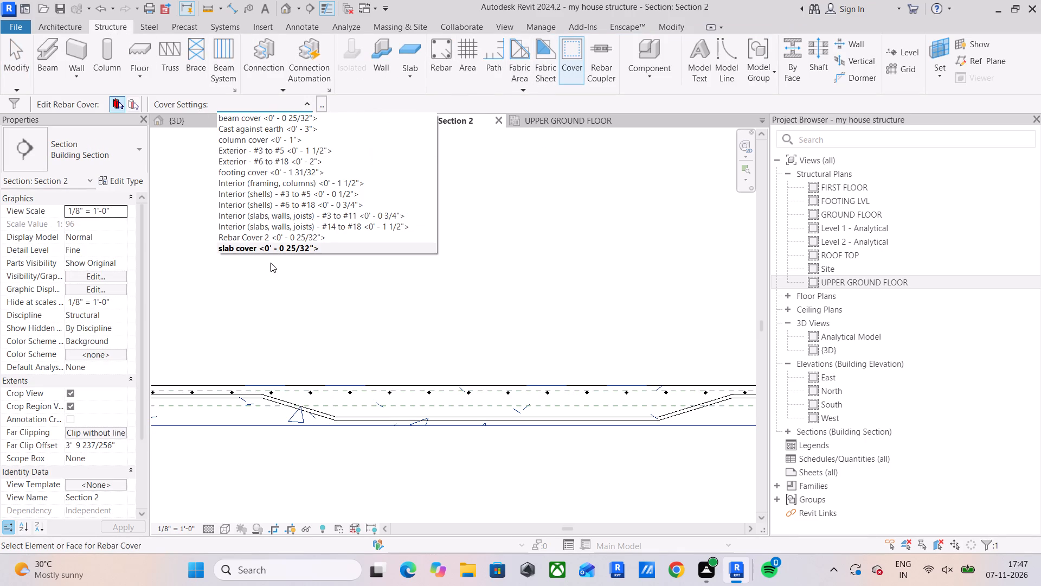
pyautogui.click(274, 251)
pyautogui.scroll(4, 399, 409)
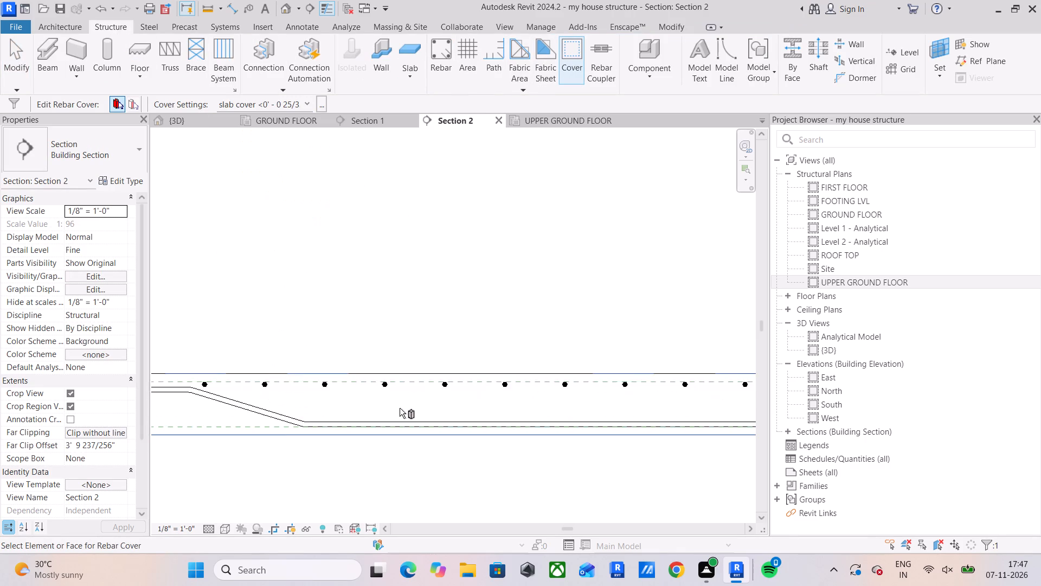
pyautogui.scroll(-6, 403, 416)
pyautogui.click(406, 301)
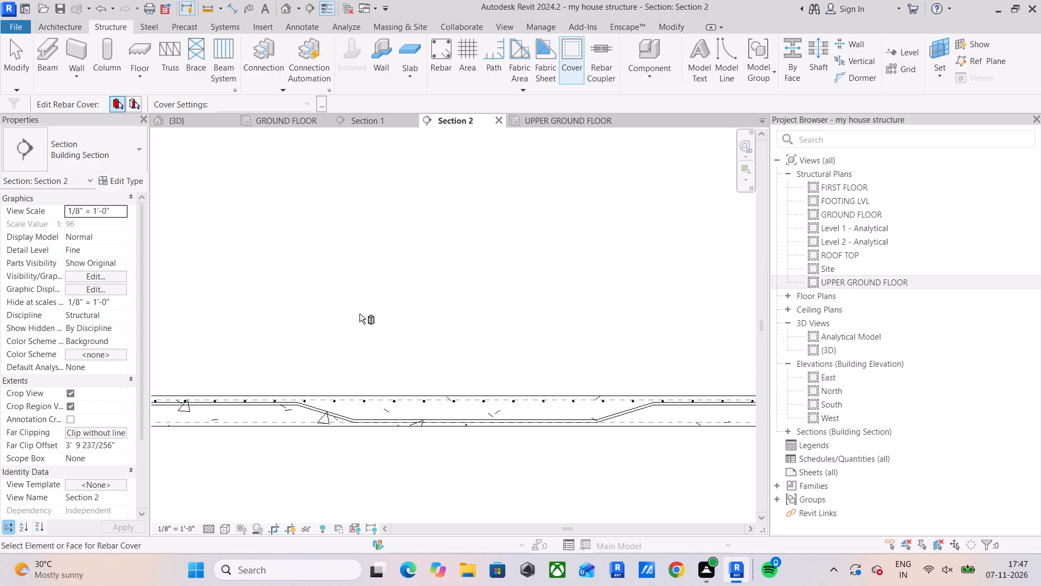
pyautogui.press('Escape')
pyautogui.press('Escape')
# Examine the reshaped cranked bar set and its neighbouring bays along the slab in Section 2.
pyautogui.click(396, 422)
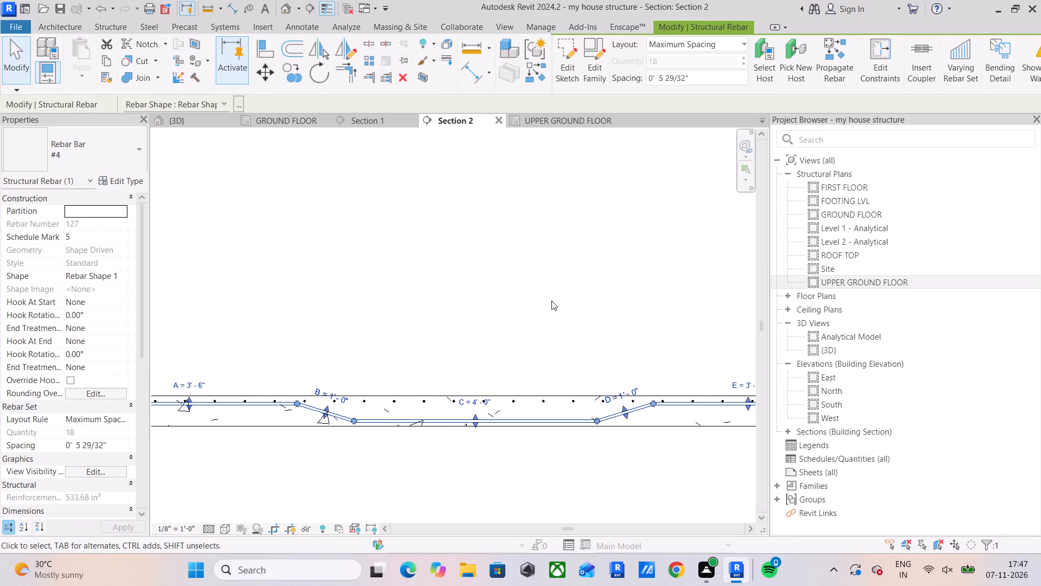
pyautogui.scroll(-5, 646, 257)
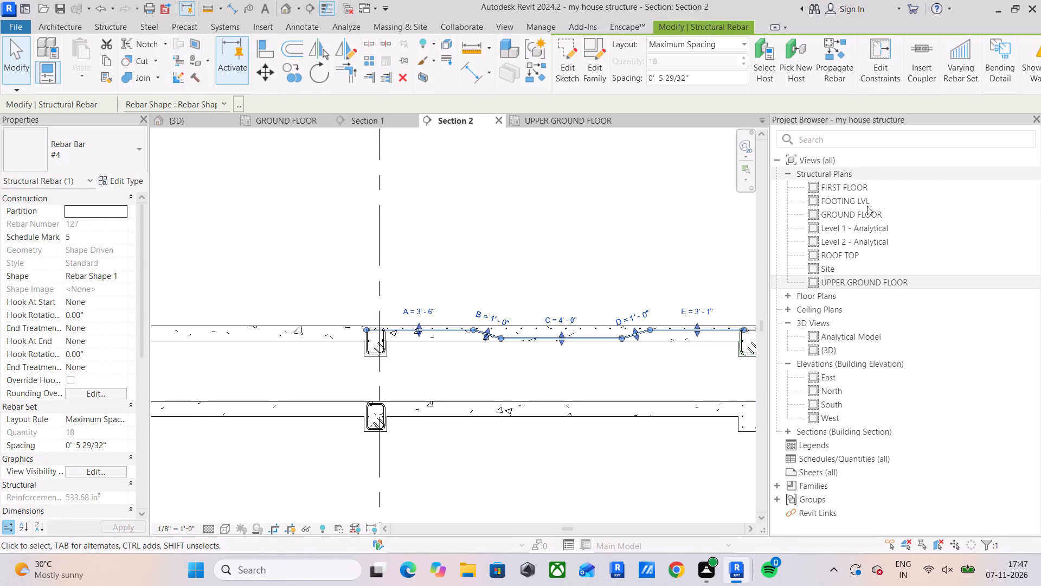
pyautogui.scroll(-3, 966, 71)
pyautogui.click(573, 252)
pyautogui.scroll(-1, 622, 258)
pyautogui.moveTo(619, 263); pyautogui.dragTo(452, 298, button='middle')
pyautogui.scroll(-3, 475, 285)
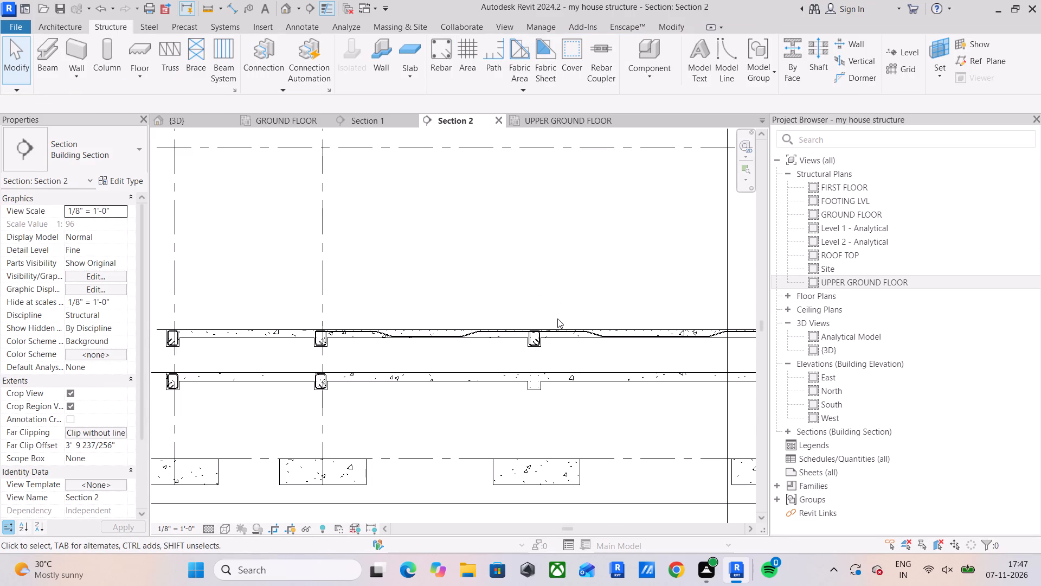
pyautogui.keyDown('shift'); pyautogui.moveTo(564, 315); pyautogui.dragTo(557, 298, button='middle'); pyautogui.keyUp('shift')
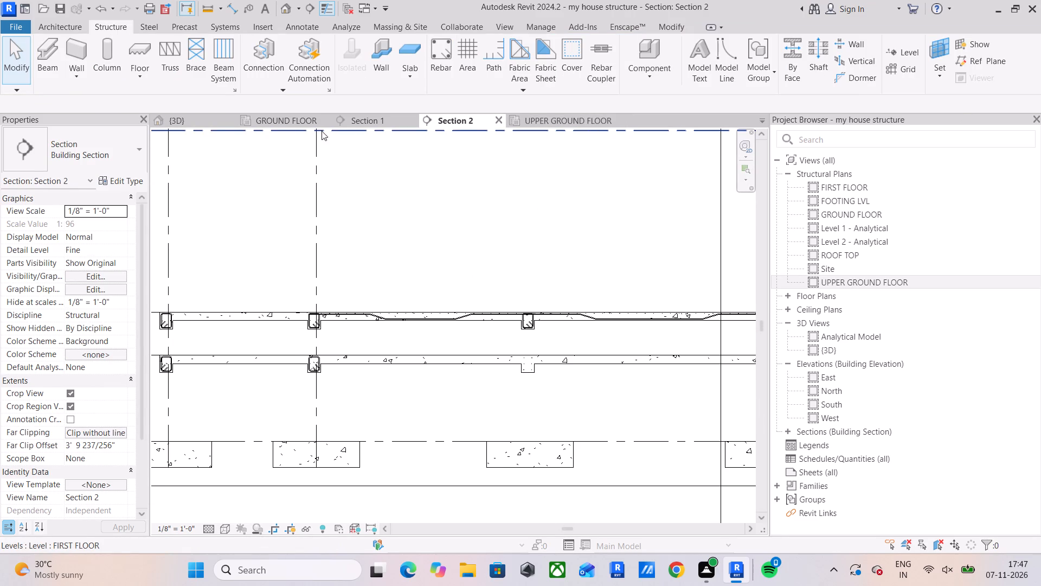
pyautogui.scroll(4, 394, 326)
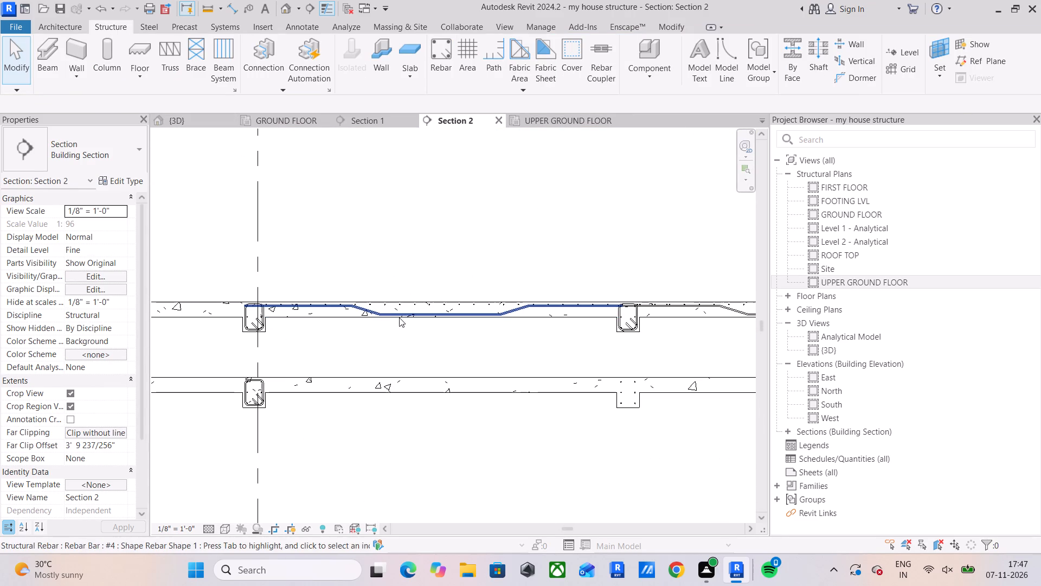
# Open the UPPER GROUND FLOOR structural plan.
pyautogui.click(290, 124)
pyautogui.moveTo(407, 231); pyautogui.dragTo(407, 263, button='middle')
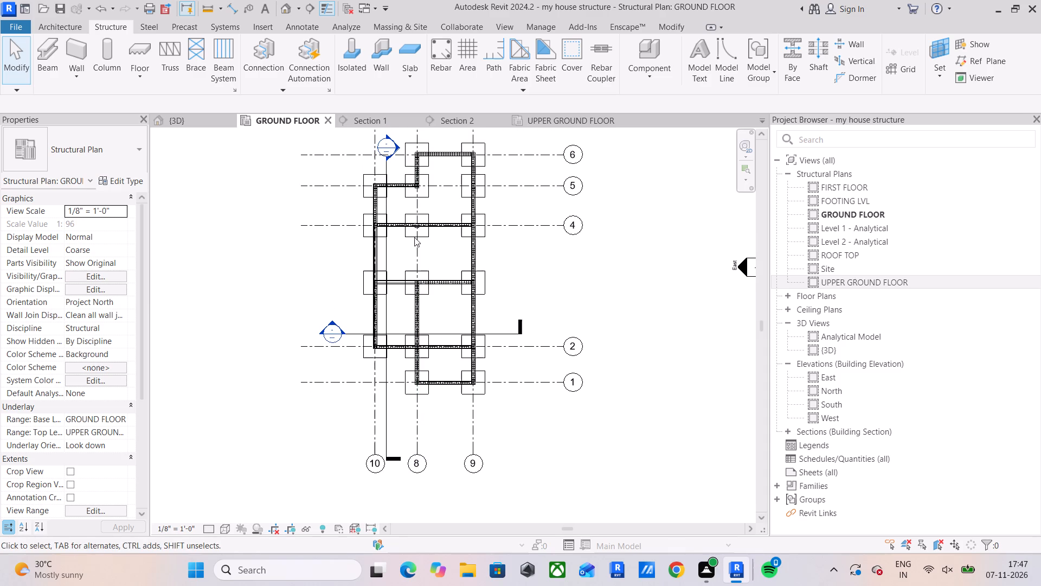
pyautogui.click(569, 114)
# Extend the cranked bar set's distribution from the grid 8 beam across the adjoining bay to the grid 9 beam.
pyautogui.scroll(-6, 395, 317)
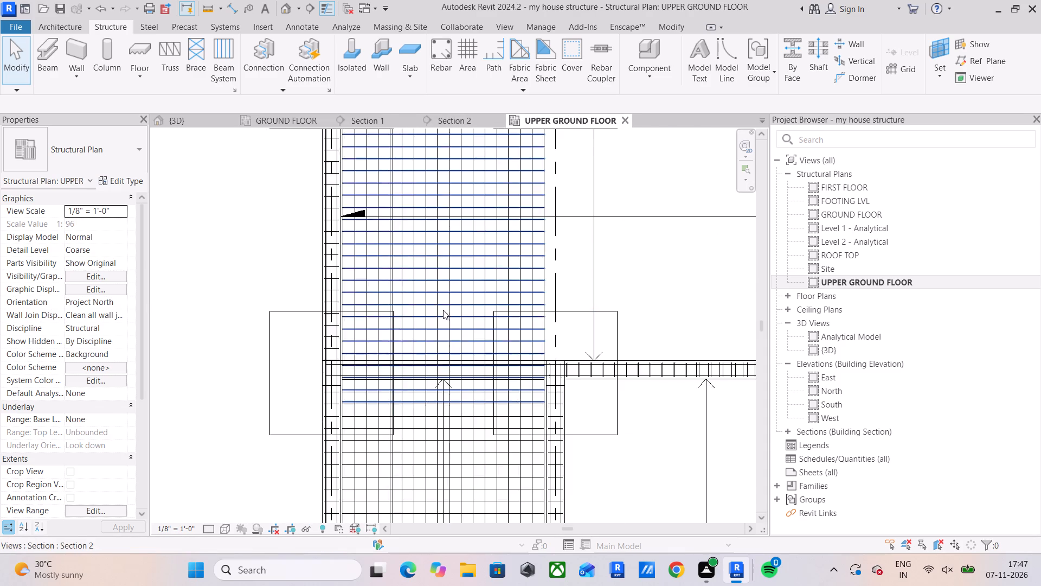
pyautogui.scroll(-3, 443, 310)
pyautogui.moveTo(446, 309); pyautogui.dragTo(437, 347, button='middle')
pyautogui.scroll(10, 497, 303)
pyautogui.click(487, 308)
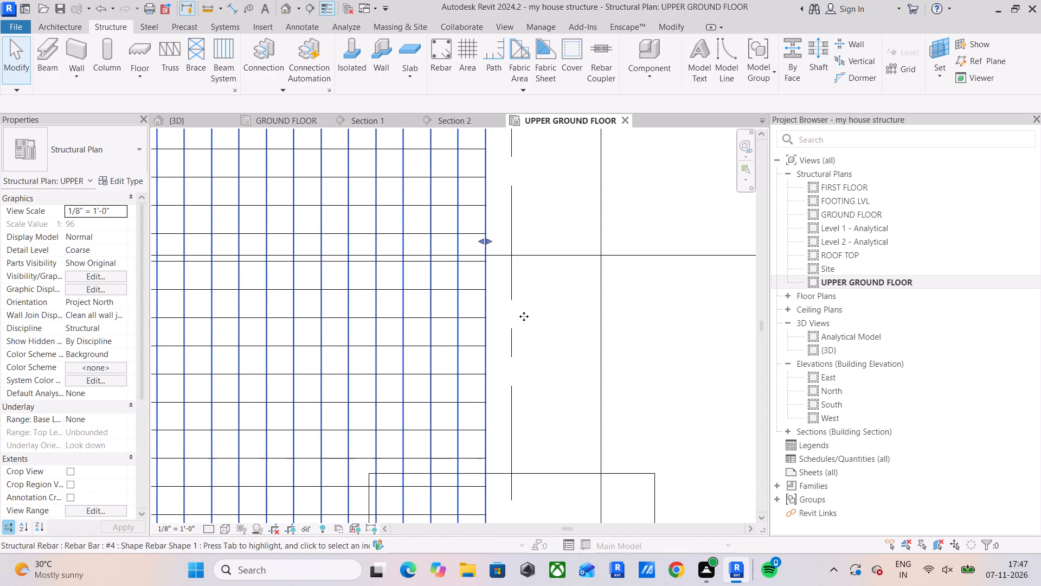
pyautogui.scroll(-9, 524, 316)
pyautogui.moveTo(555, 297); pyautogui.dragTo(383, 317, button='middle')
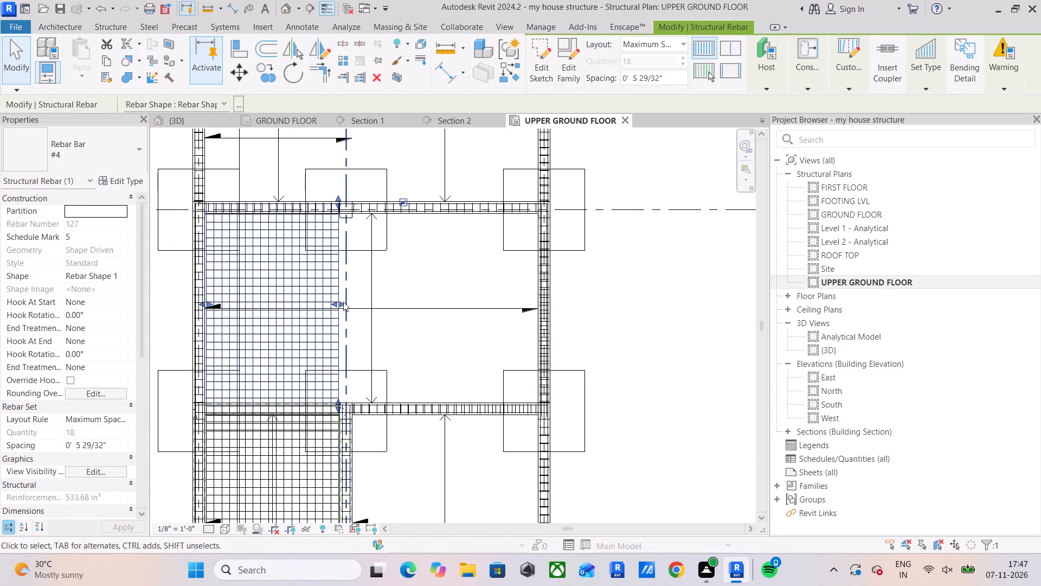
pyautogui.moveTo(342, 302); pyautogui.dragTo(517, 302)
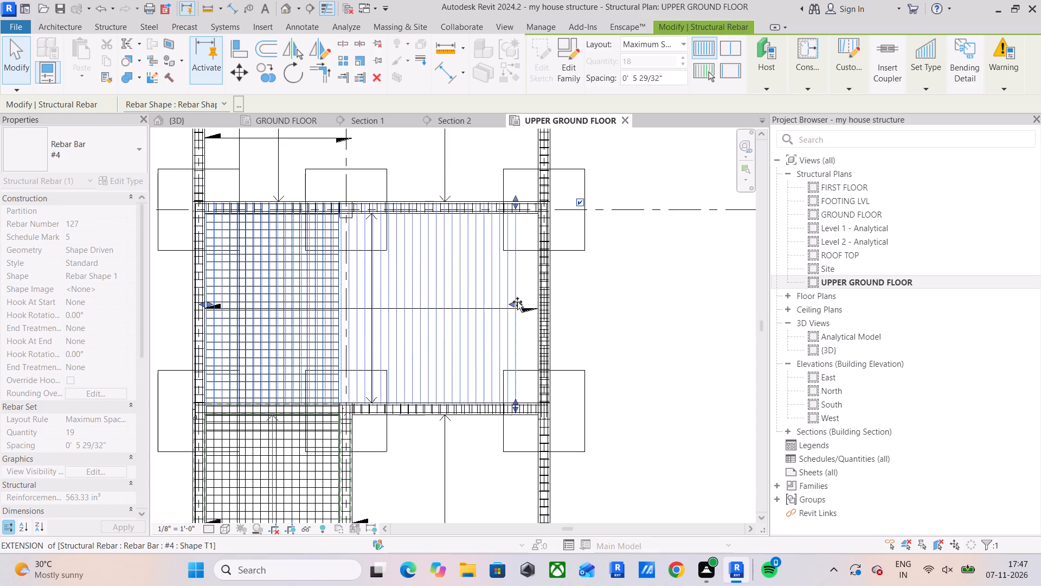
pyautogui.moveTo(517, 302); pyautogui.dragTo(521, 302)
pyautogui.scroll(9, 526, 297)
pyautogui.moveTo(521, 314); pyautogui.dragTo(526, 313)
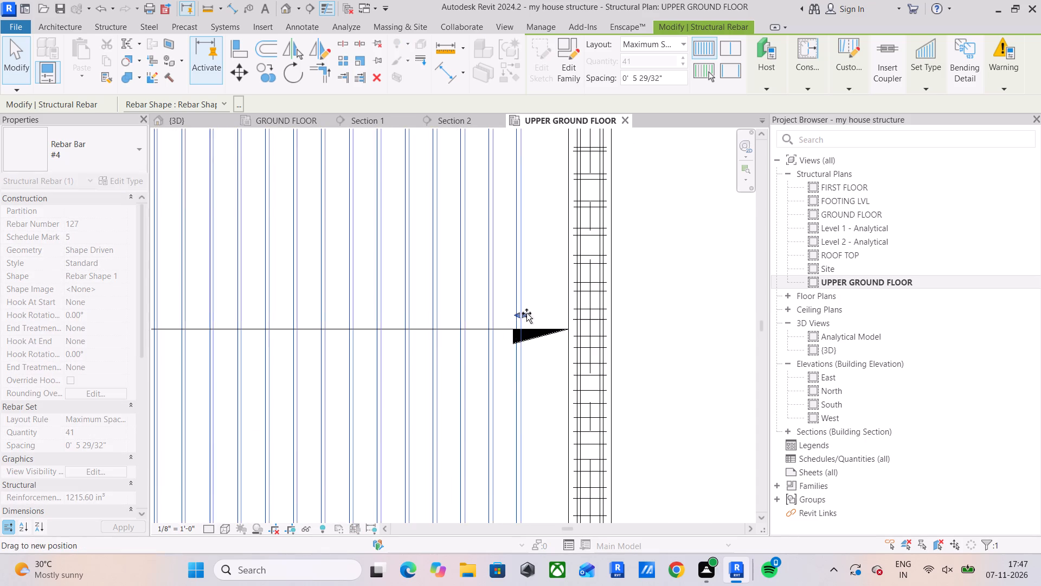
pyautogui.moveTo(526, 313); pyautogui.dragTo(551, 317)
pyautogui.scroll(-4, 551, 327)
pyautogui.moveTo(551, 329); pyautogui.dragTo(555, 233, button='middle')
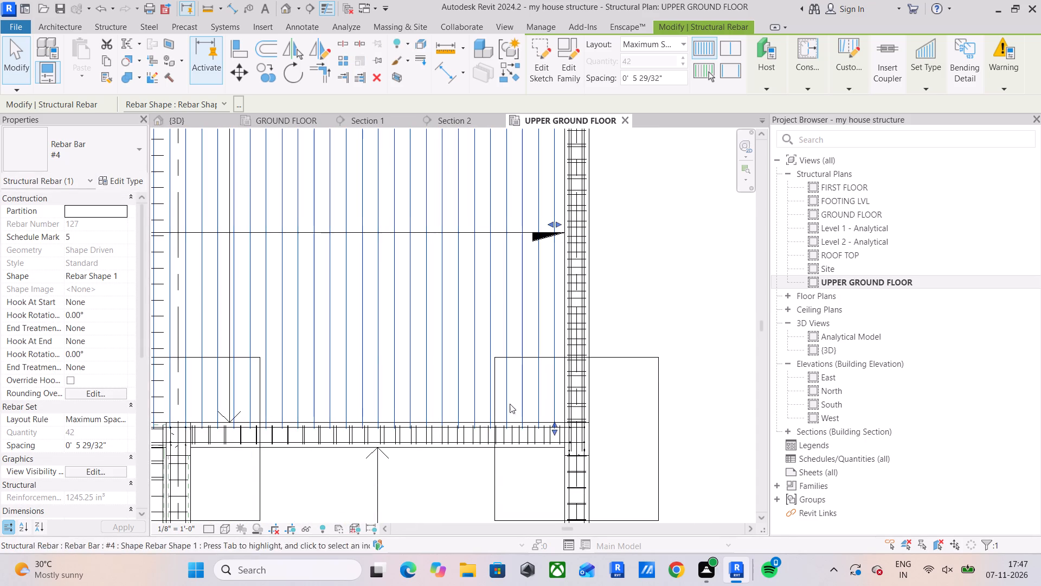
# Examine the extended cranked bar set against the surrounding beams and both slab bays.
pyautogui.moveTo(502, 412); pyautogui.dragTo(586, 373, button='middle')
pyautogui.moveTo(577, 407); pyautogui.dragTo(635, 377, button='middle')
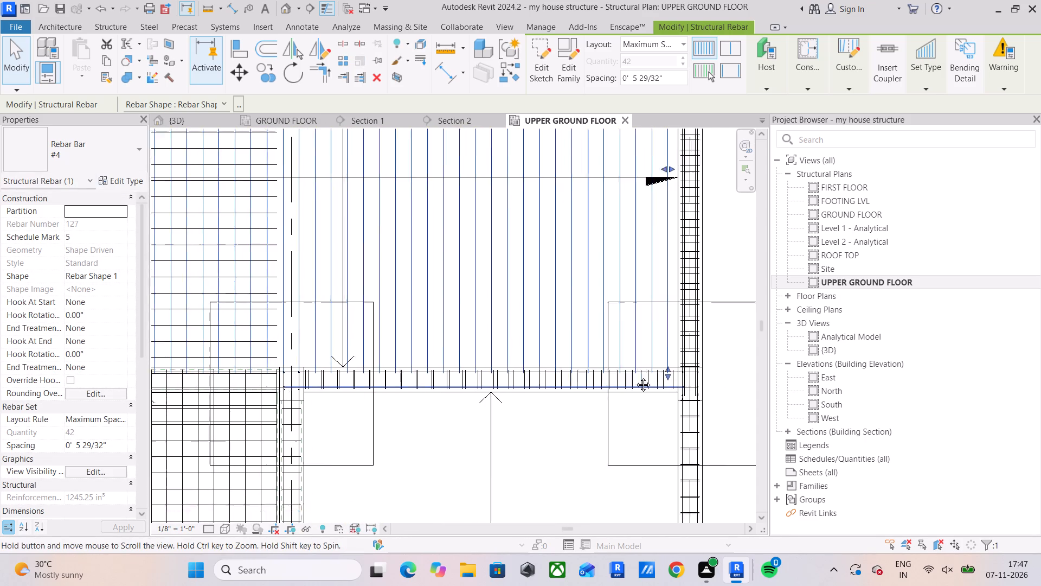
pyautogui.moveTo(635, 377); pyautogui.dragTo(650, 371, button='middle')
pyautogui.scroll(-3, 590, 362)
pyautogui.moveTo(590, 362); pyautogui.dragTo(591, 371, button='middle')
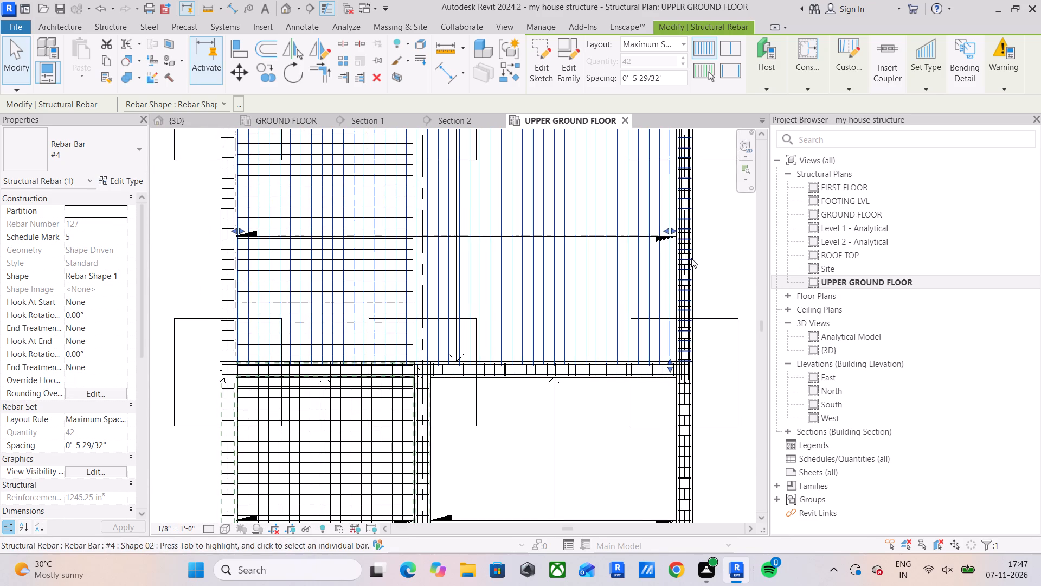
pyautogui.scroll(4, 604, 260)
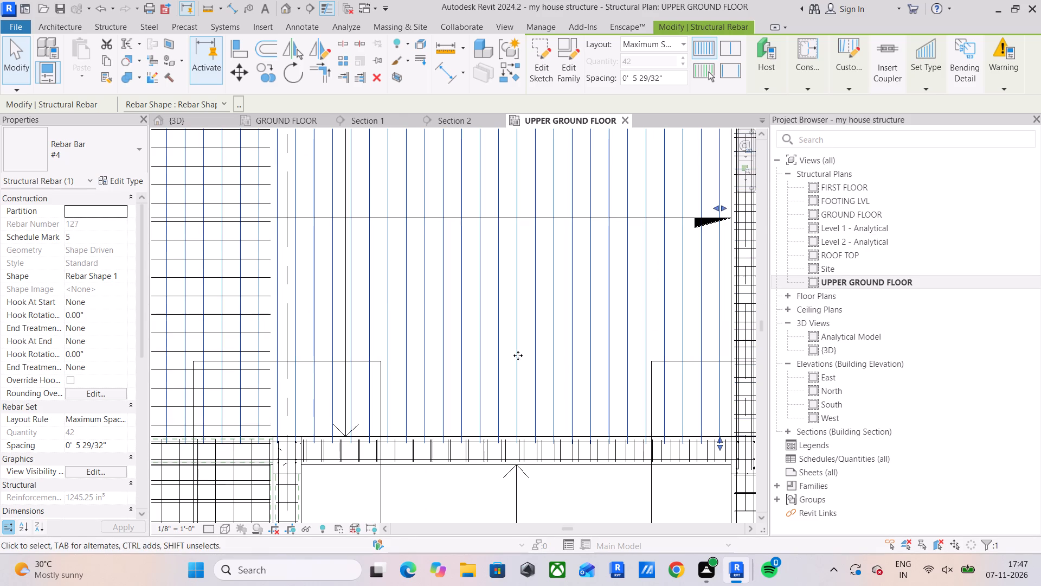
pyautogui.moveTo(352, 441); pyautogui.dragTo(573, 424, button='middle')
pyautogui.scroll(-3, 433, 417)
pyautogui.moveTo(434, 416); pyautogui.dragTo(471, 495, button='middle')
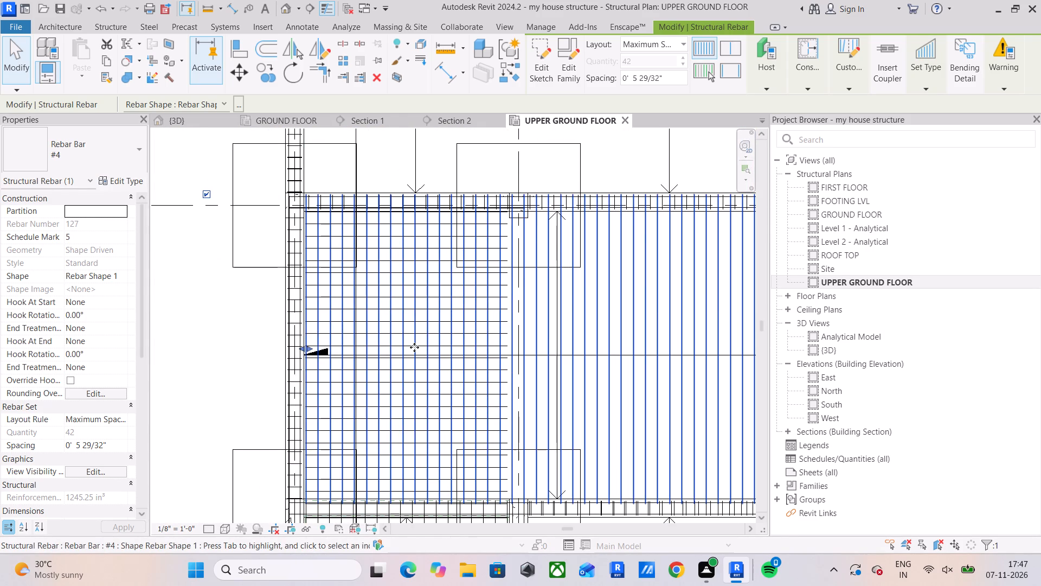
pyautogui.scroll(-3, 490, 369)
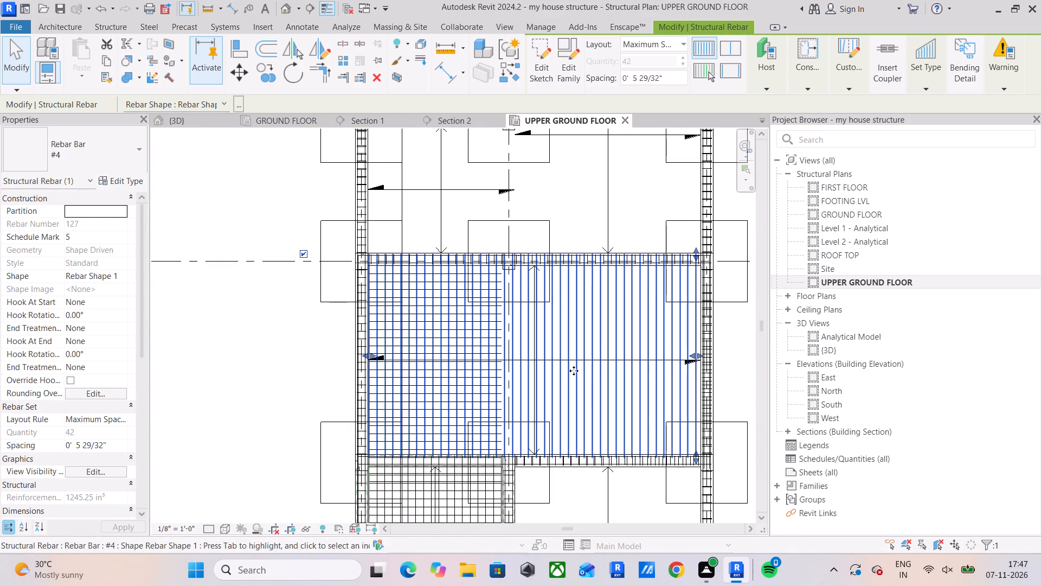
# Pull the cranked bar set's distribution back from the grid 9 beam to the far edge of the grid 8 beam.
pyautogui.moveTo(692, 354); pyautogui.dragTo(520, 367)
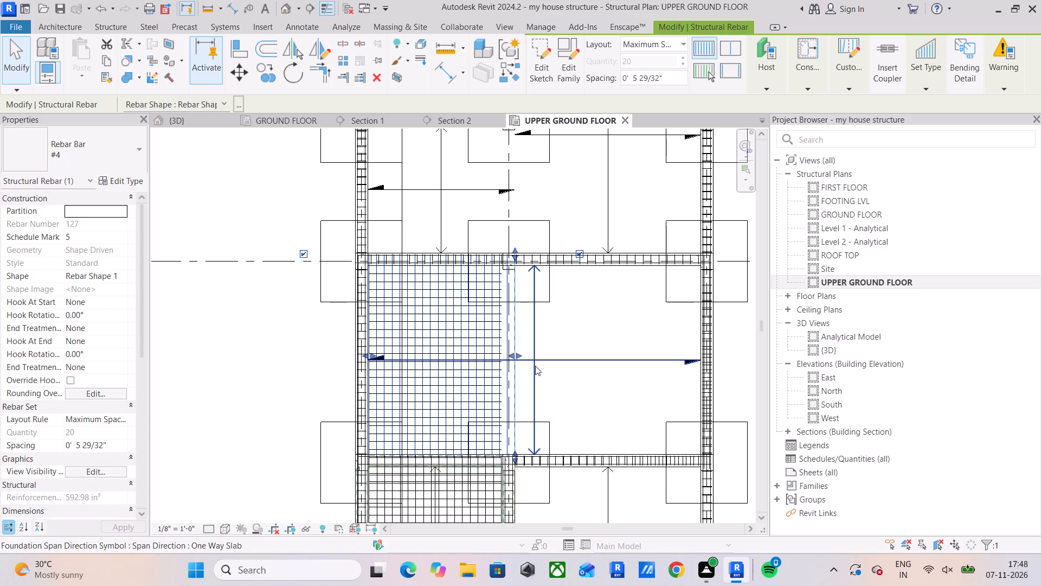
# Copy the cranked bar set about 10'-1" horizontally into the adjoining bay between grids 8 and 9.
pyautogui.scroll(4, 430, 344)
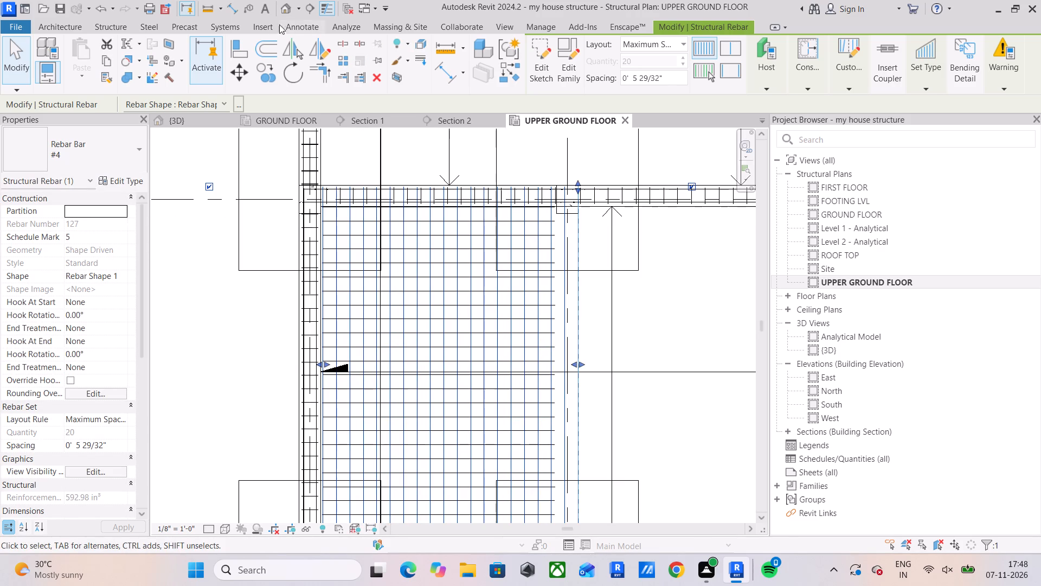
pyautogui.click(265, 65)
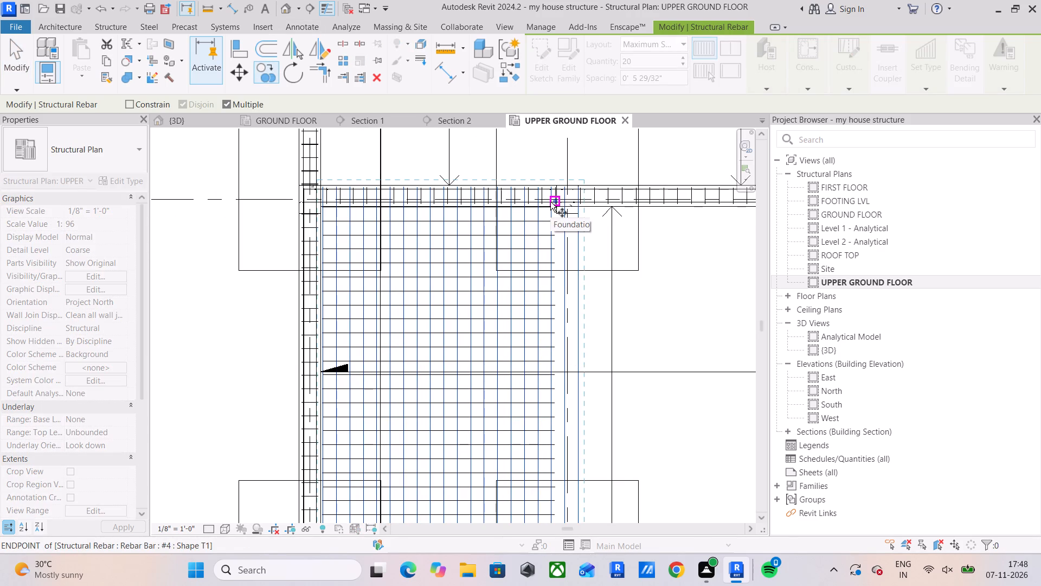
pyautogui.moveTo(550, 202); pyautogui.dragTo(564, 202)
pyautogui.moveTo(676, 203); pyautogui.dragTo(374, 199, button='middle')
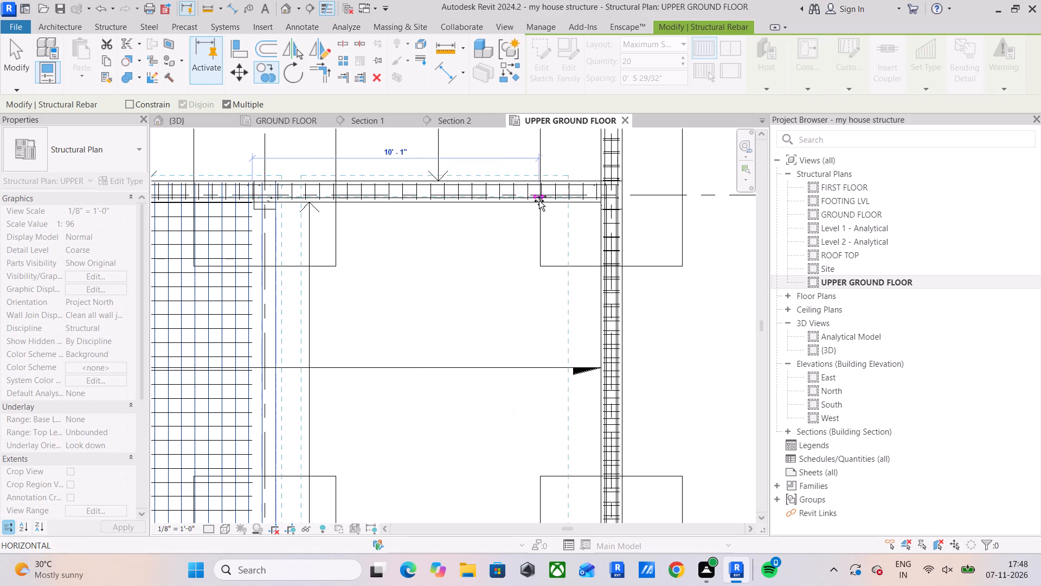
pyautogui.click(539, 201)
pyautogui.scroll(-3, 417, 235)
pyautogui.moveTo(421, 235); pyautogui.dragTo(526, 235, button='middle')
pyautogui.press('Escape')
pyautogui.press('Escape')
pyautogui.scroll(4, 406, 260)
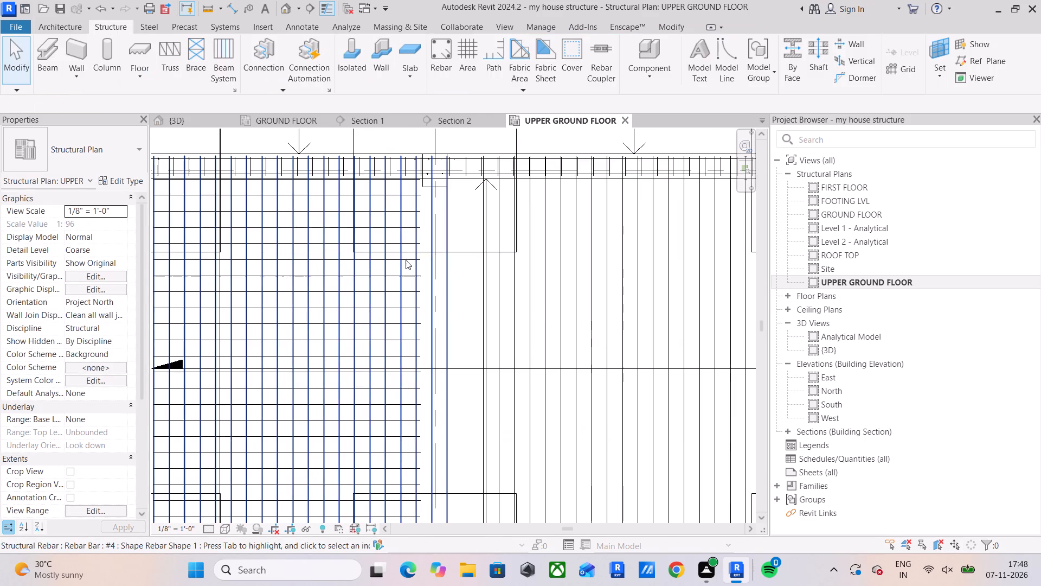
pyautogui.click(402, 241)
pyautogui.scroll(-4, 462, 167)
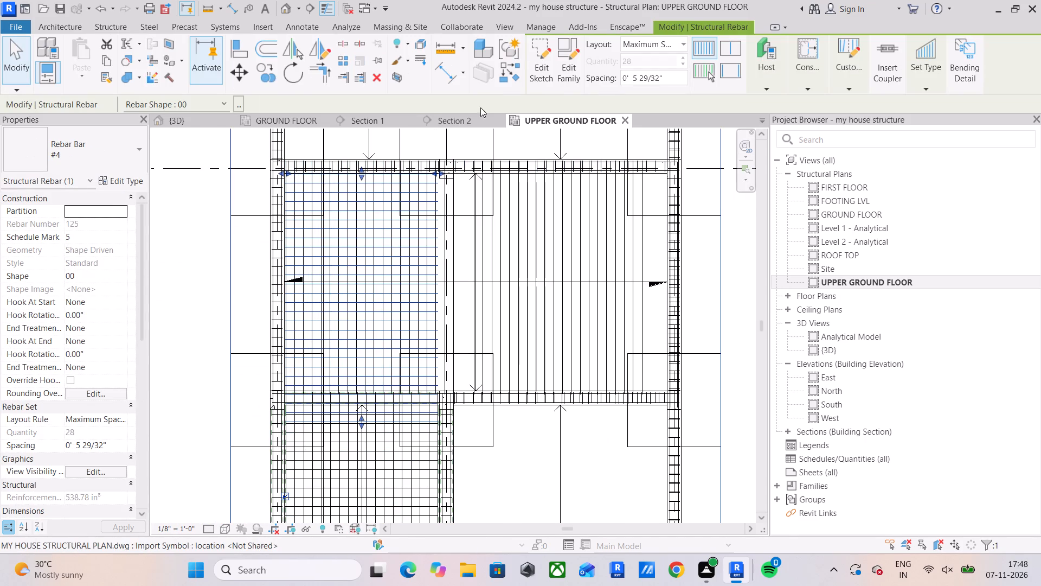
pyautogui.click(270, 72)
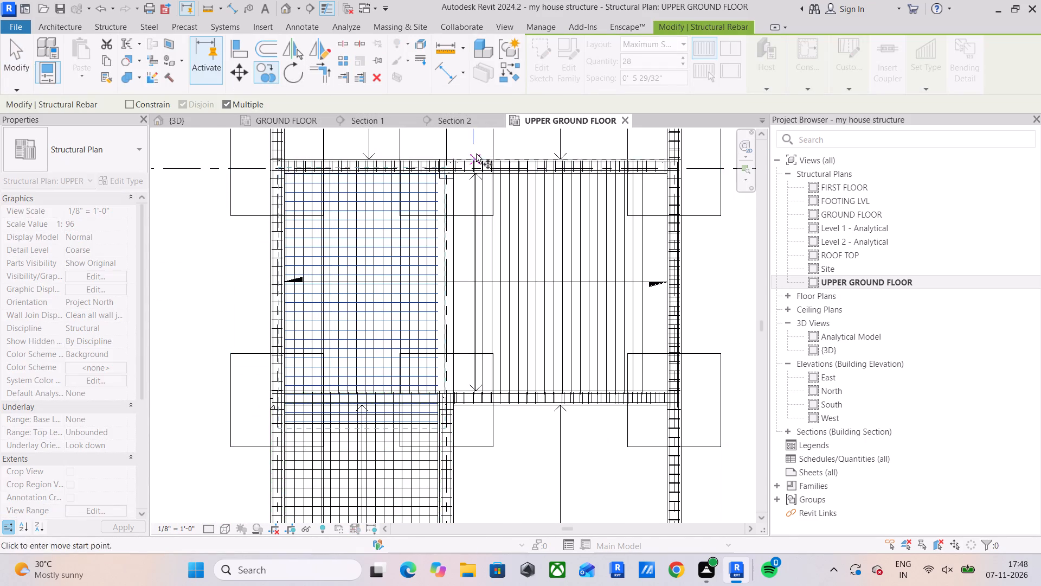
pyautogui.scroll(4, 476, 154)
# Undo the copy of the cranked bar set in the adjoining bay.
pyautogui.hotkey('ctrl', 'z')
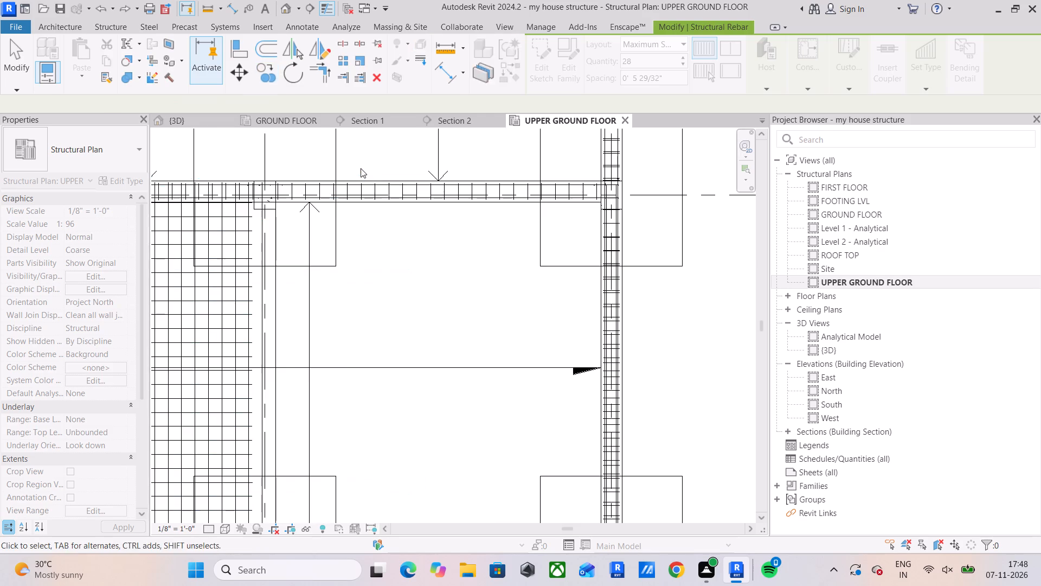
# Copy the straight and cranked #4 bar sets together horizontally from the reinforced bay into the empty adjoining bay.
pyautogui.scroll(-3, 368, 176)
pyautogui.moveTo(407, 190); pyautogui.dragTo(511, 192, button='middle')
pyautogui.scroll(10, 420, 230)
pyautogui.moveTo(384, 263); pyautogui.dragTo(488, 234, button='middle')
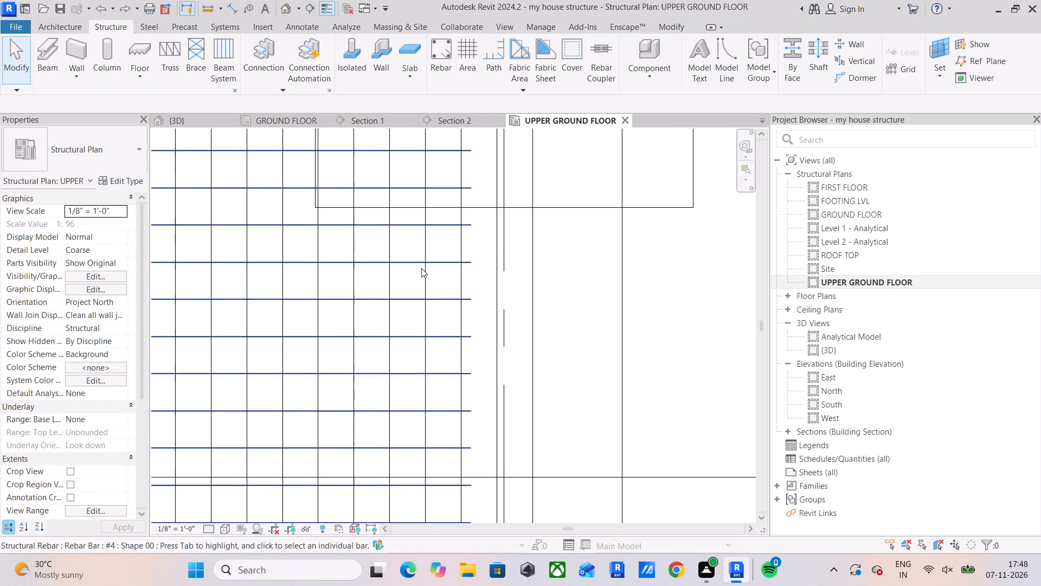
pyautogui.scroll(3, 410, 266)
pyautogui.moveTo(455, 232); pyautogui.dragTo(401, 272)
pyautogui.scroll(-11, 401, 273)
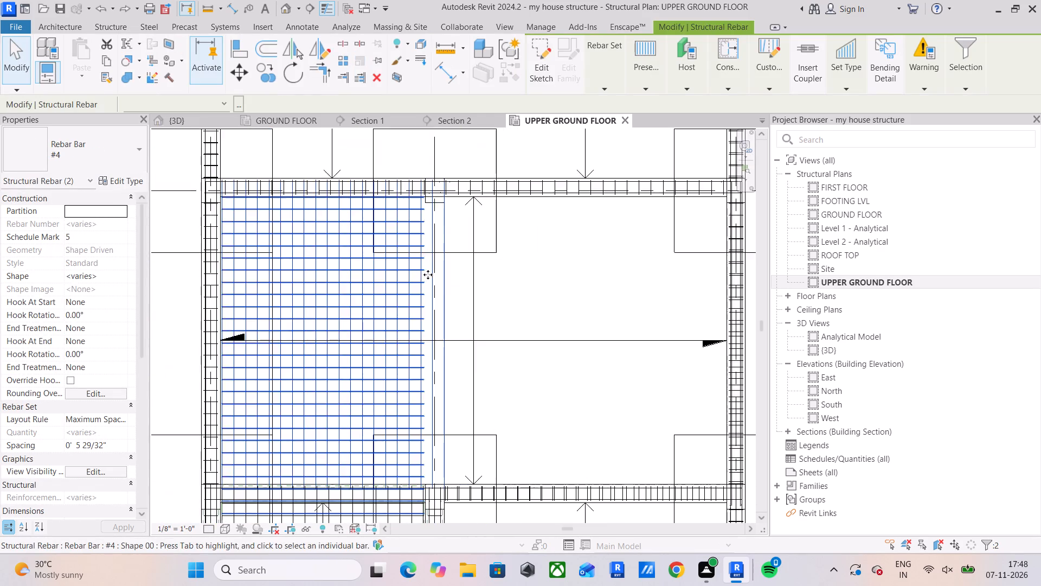
pyautogui.scroll(-4, 428, 275)
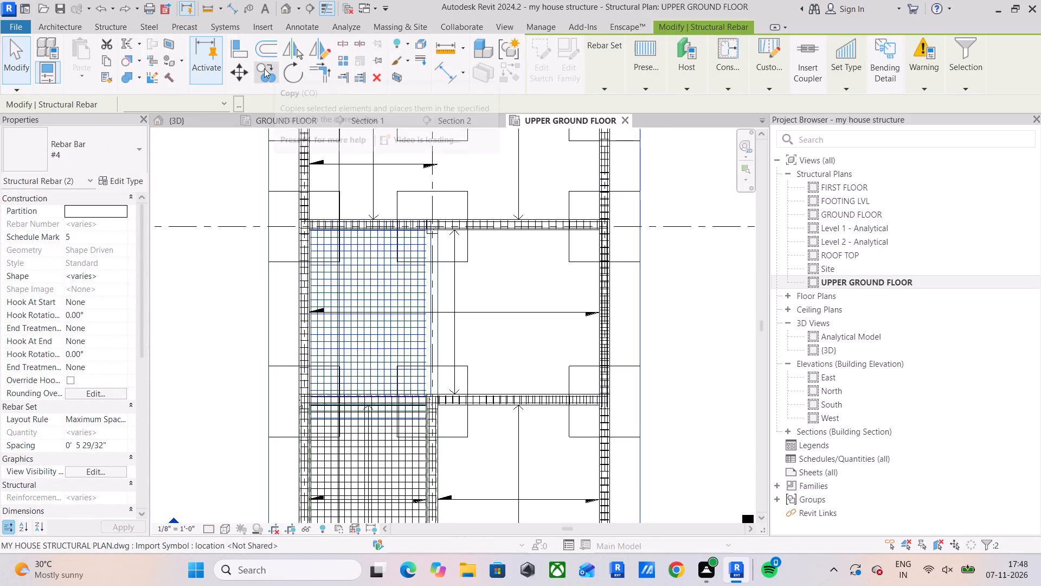
pyautogui.click(264, 68)
pyautogui.scroll(1, 434, 219)
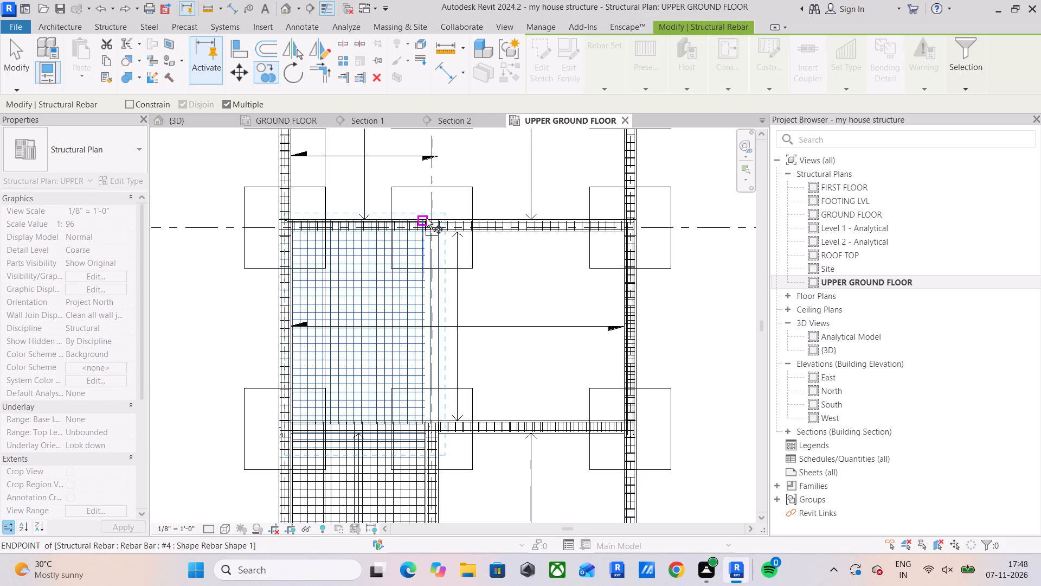
pyautogui.click(427, 219)
pyautogui.click(555, 225)
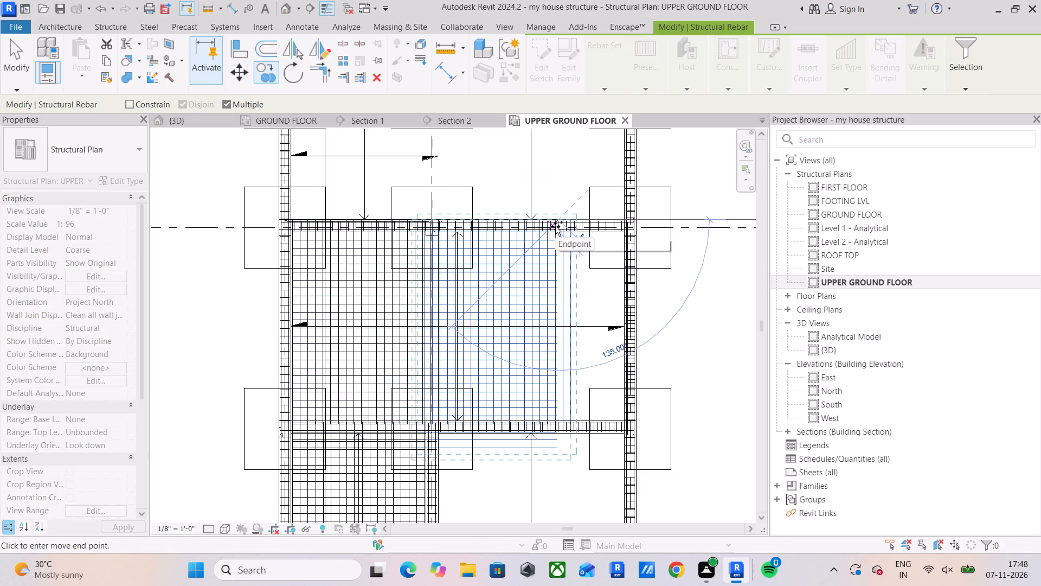
pyautogui.press('Escape')
pyautogui.press('Escape')
# Delete the original straight and cranked bar sets from the source bay.
pyautogui.scroll(5, 375, 252)
pyautogui.moveTo(369, 267); pyautogui.dragTo(358, 284)
pyautogui.press('Escape')
pyautogui.press('Escape')
pyautogui.scroll(4, 362, 265)
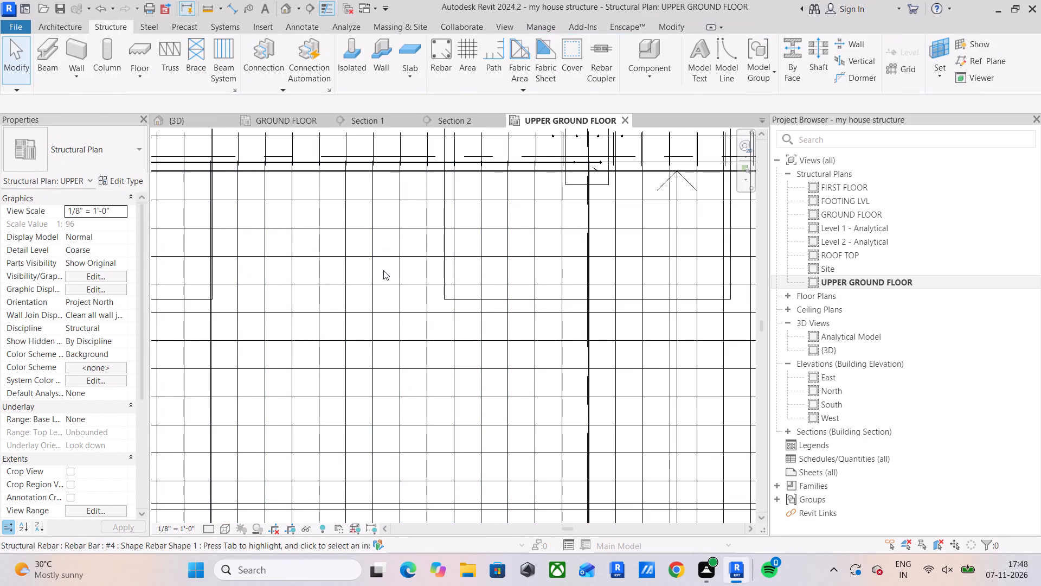
pyautogui.moveTo(384, 270); pyautogui.dragTo(363, 294)
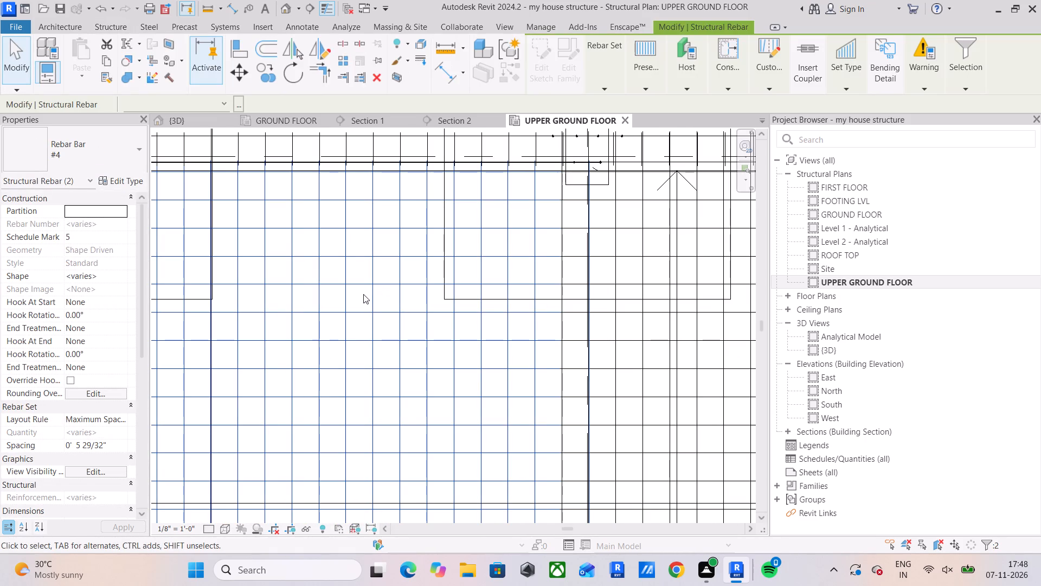
pyautogui.press('Delete')
# Stretch the copied straight bars across the emptied bay until their ends sit inside the outer beam on its far side.
pyautogui.scroll(-3, 370, 296)
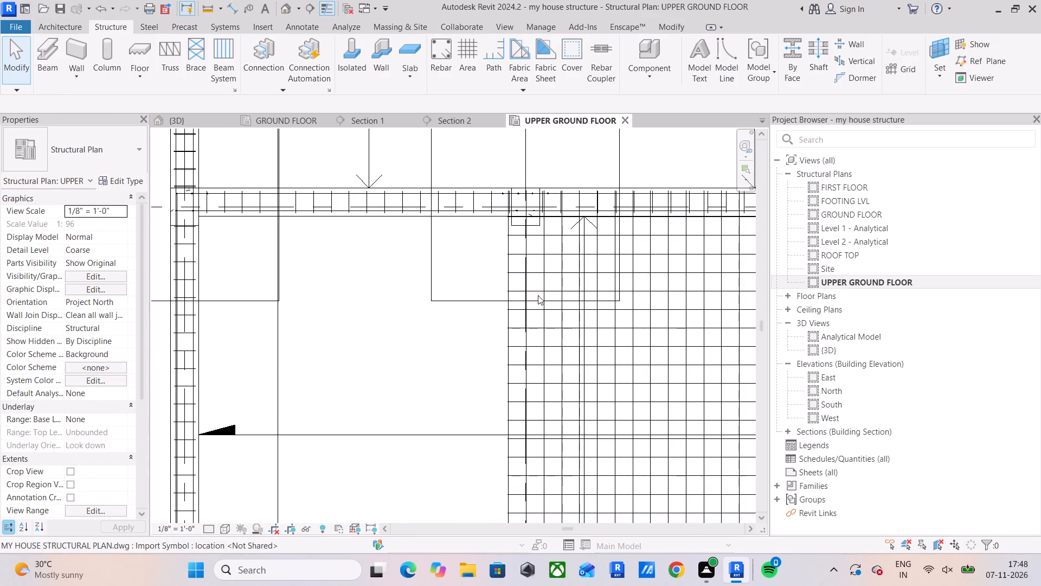
pyautogui.click(545, 282)
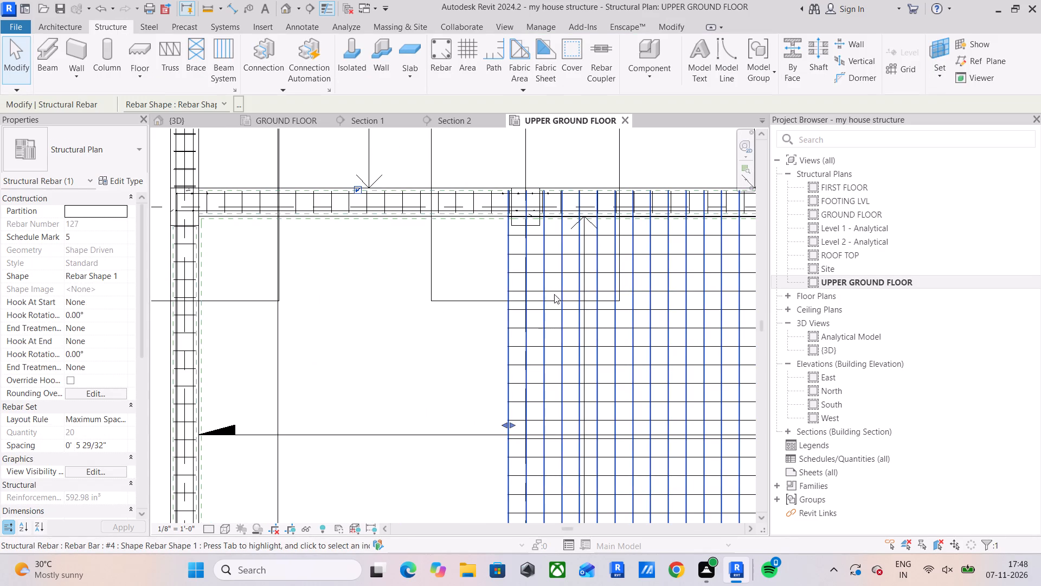
pyautogui.click(555, 294)
pyautogui.scroll(-1, 486, 339)
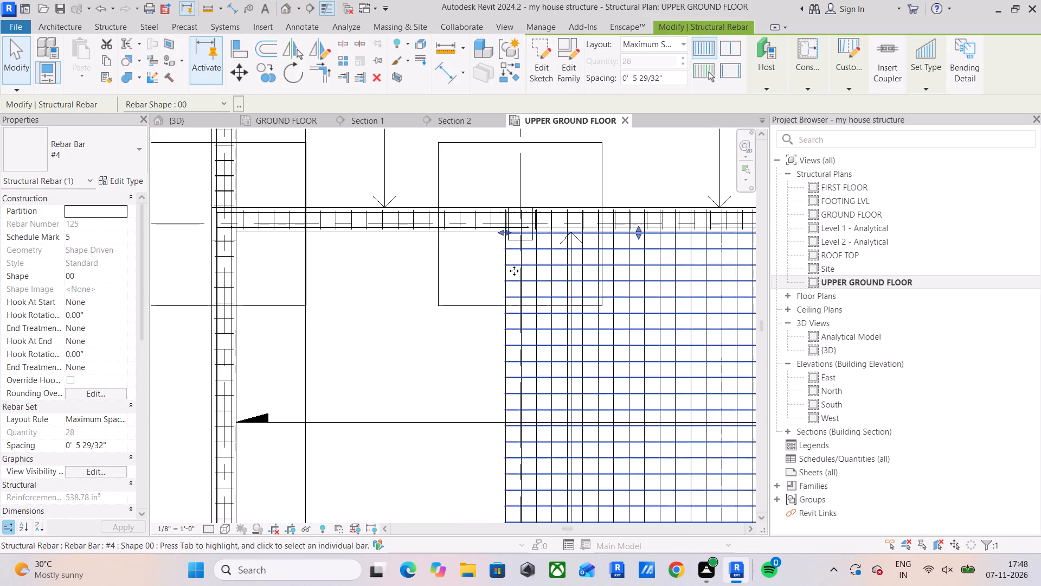
pyautogui.scroll(9, 496, 218)
pyautogui.scroll(-12, 519, 277)
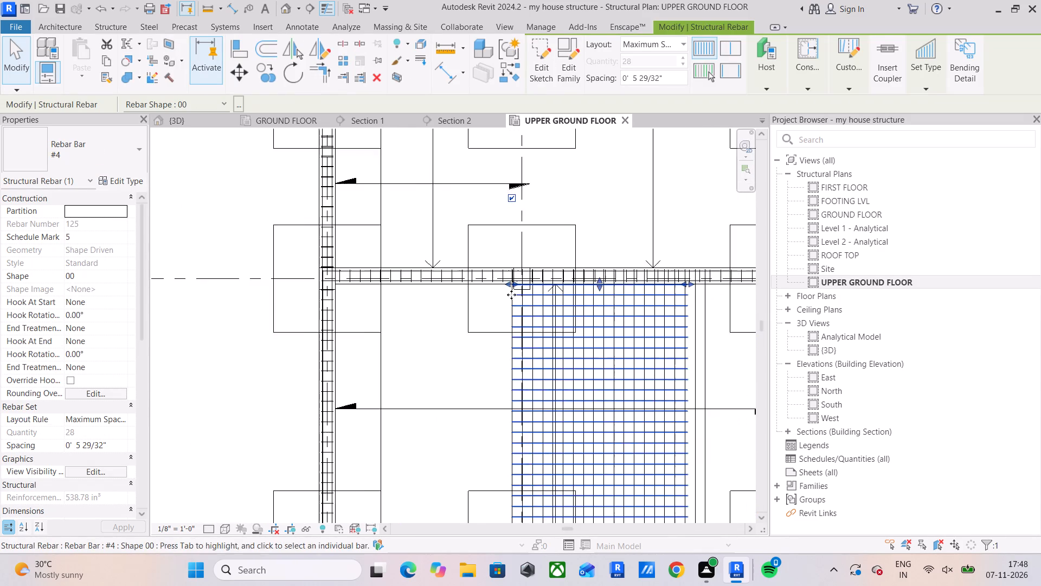
pyautogui.moveTo(511, 295); pyautogui.dragTo(529, 265, button='middle')
pyautogui.moveTo(522, 276); pyautogui.dragTo(534, 235, button='middle')
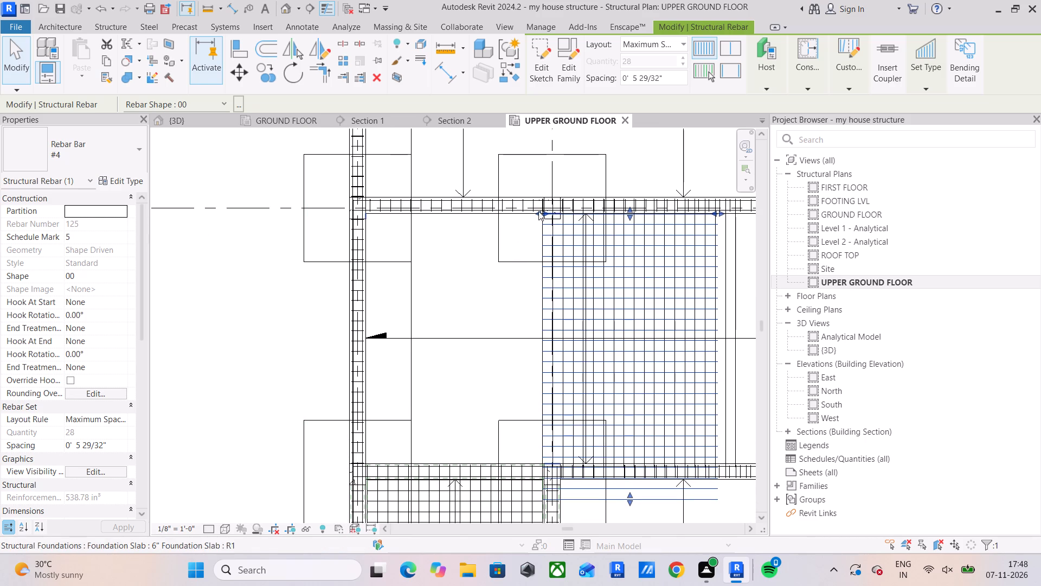
pyautogui.moveTo(538, 211); pyautogui.dragTo(383, 223)
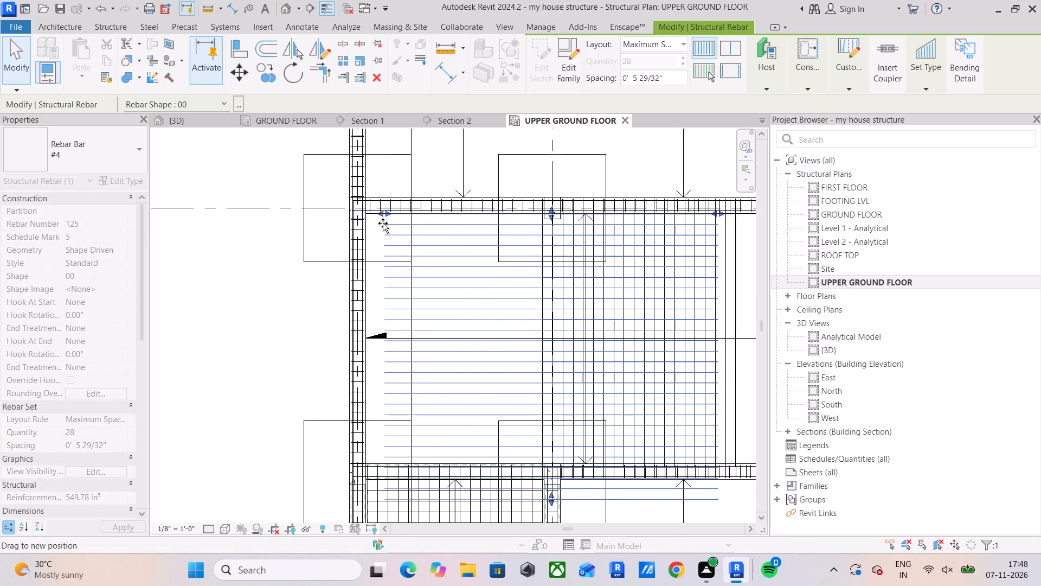
pyautogui.moveTo(383, 223); pyautogui.dragTo(370, 226)
pyautogui.scroll(11, 369, 226)
pyautogui.moveTo(376, 207); pyautogui.dragTo(346, 207)
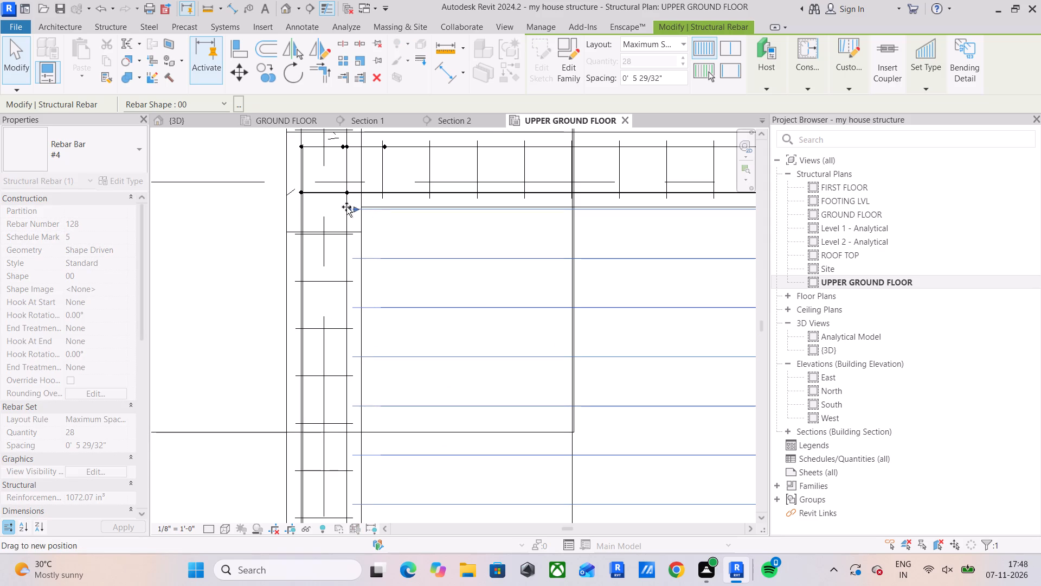
pyautogui.moveTo(346, 207); pyautogui.dragTo(340, 207)
# Pull the lengthened straight bar set's distribution back from the neighbouring reinforced bay towards the beam between the two bays.
pyautogui.scroll(-5, 376, 287)
pyautogui.moveTo(385, 292); pyautogui.dragTo(459, 90, button='middle')
pyautogui.scroll(-4, 462, 249)
pyautogui.moveTo(473, 255); pyautogui.dragTo(489, 135, button='middle')
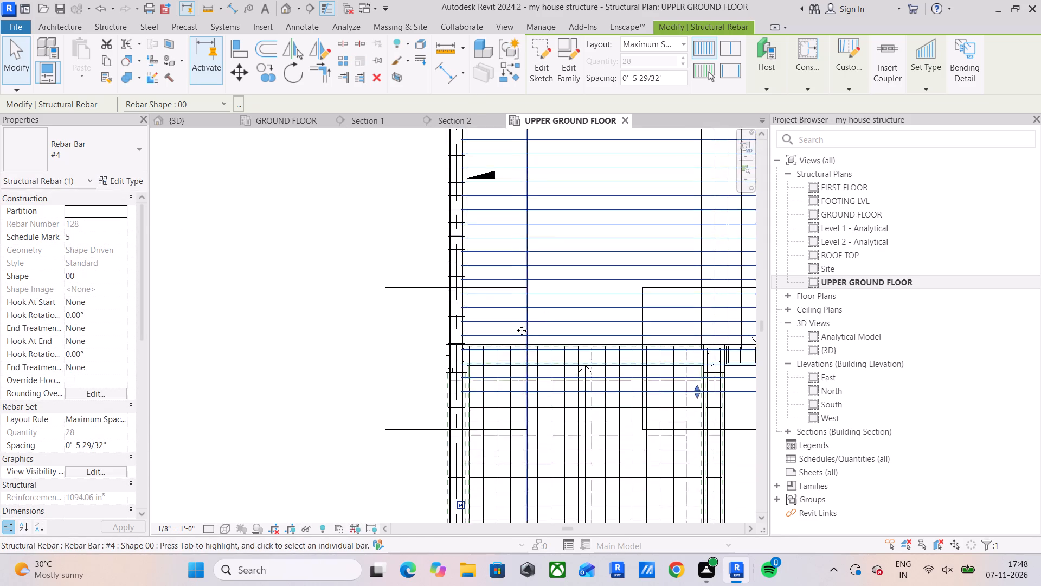
pyautogui.scroll(6, 486, 336)
pyautogui.scroll(-4, 498, 356)
pyautogui.moveTo(522, 358); pyautogui.dragTo(419, 253, button='middle')
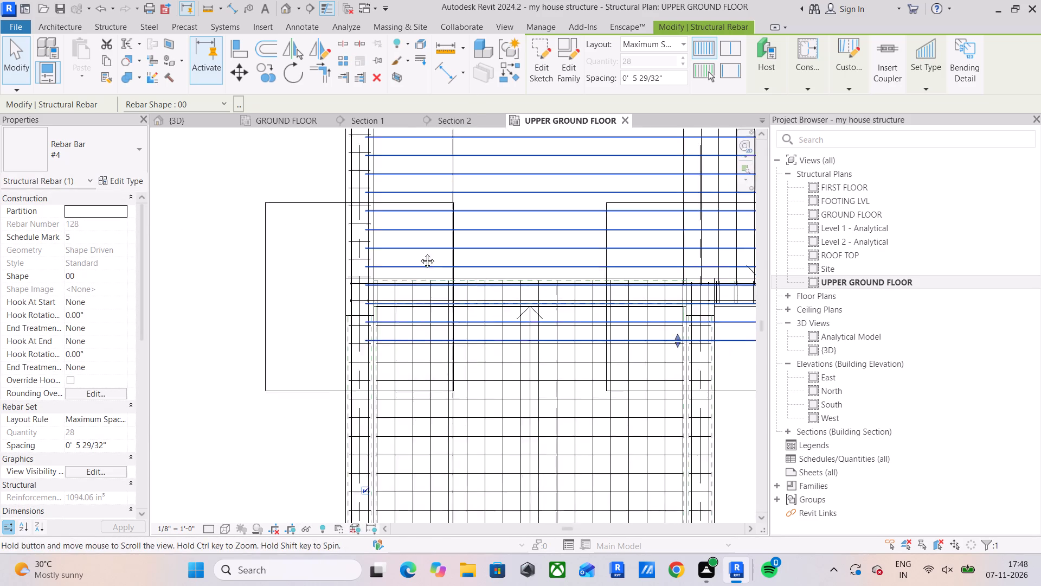
pyautogui.moveTo(419, 253); pyautogui.dragTo(419, 252, button='middle')
pyautogui.scroll(7, 665, 317)
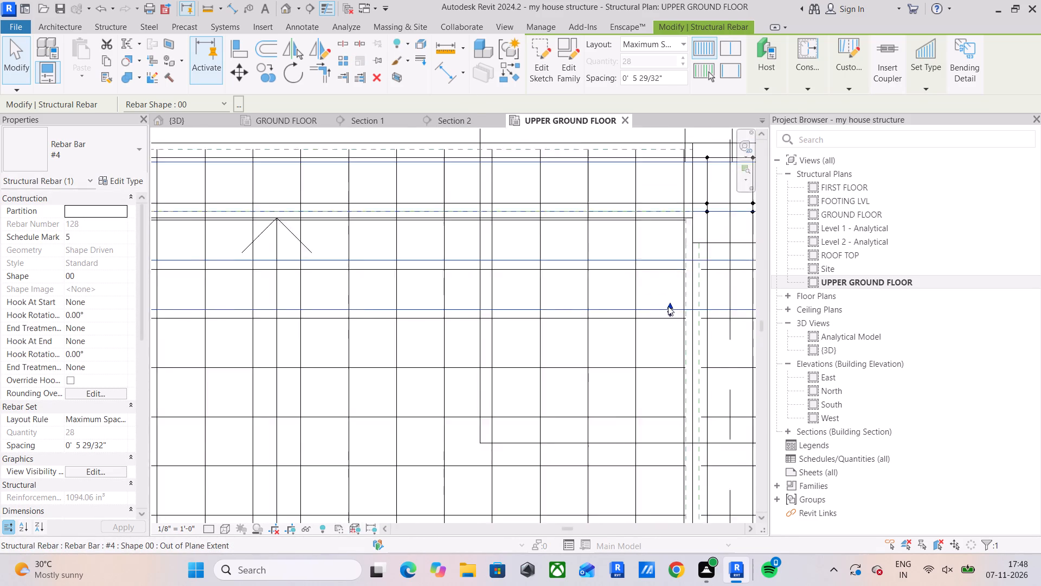
pyautogui.scroll(2, 668, 306)
pyautogui.moveTo(671, 302); pyautogui.dragTo(667, 262)
pyautogui.scroll(-3, 667, 262)
pyautogui.moveTo(666, 266); pyautogui.dragTo(659, 324, button='middle')
pyautogui.moveTo(660, 311); pyautogui.dragTo(659, 288)
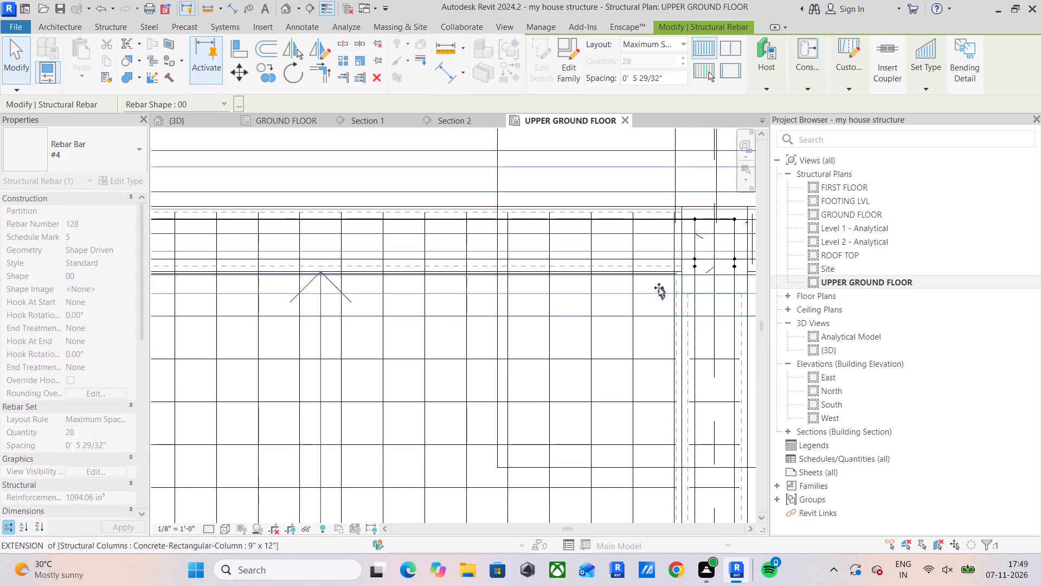
pyautogui.moveTo(659, 288); pyautogui.dragTo(666, 304)
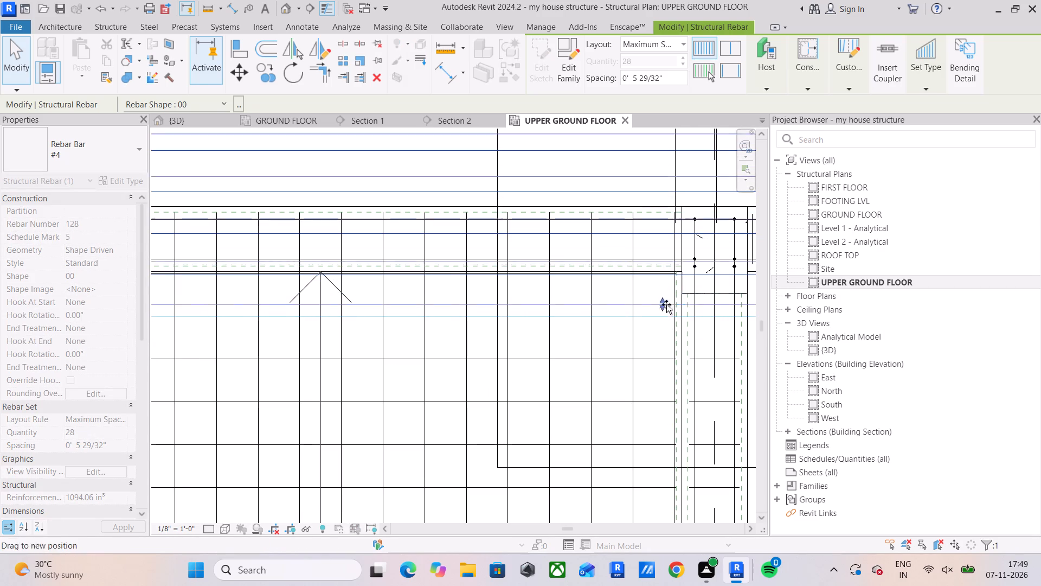
pyautogui.moveTo(666, 304); pyautogui.dragTo(669, 314)
pyautogui.scroll(-4, 534, 335)
pyautogui.moveTo(535, 333); pyautogui.dragTo(539, 359, button='middle')
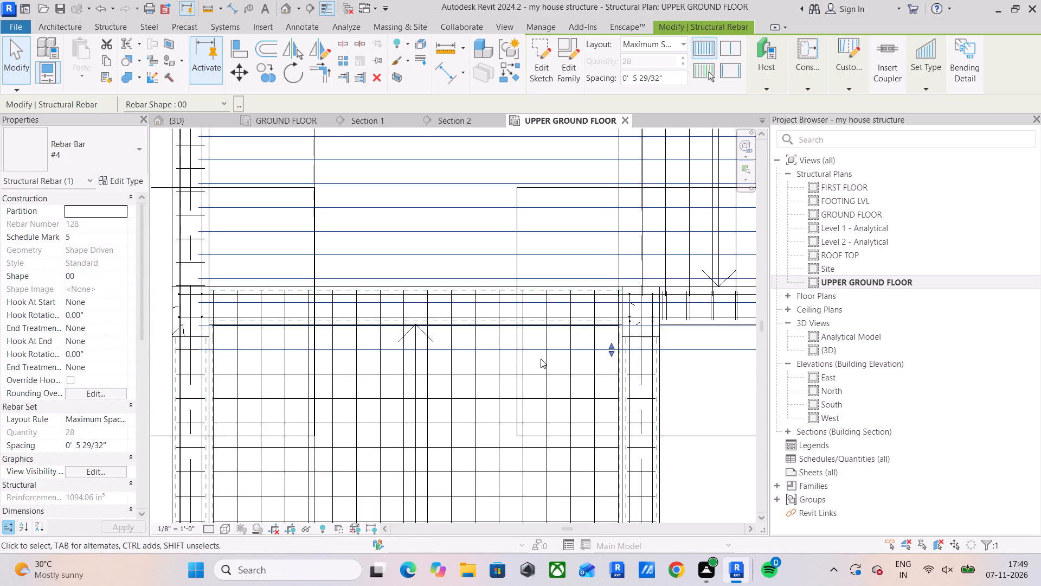
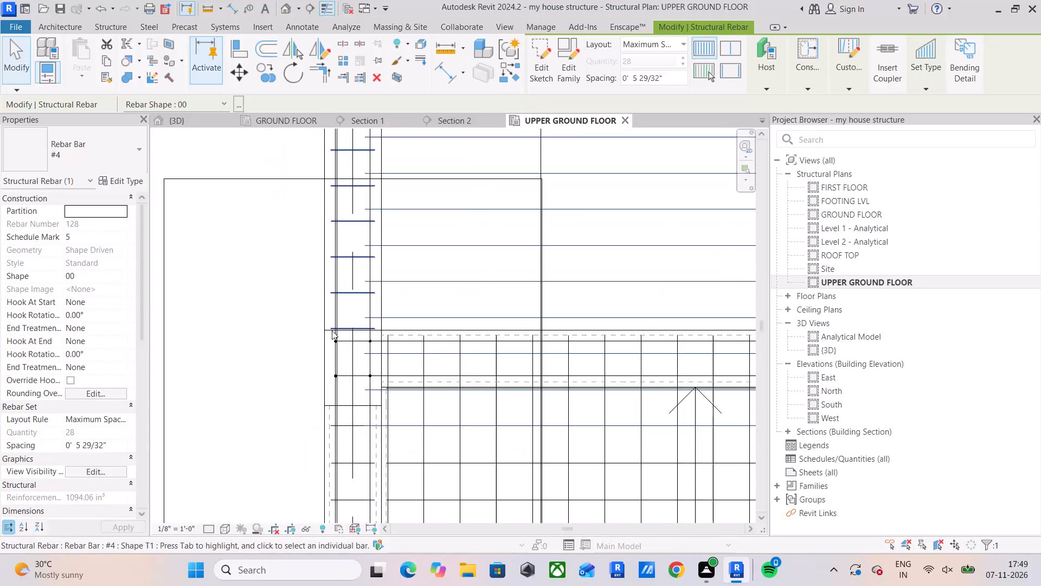
# Shorten the west beam's stirrup set at its south end, pulling it back from the column by one stirrup.
pyautogui.click(356, 288)
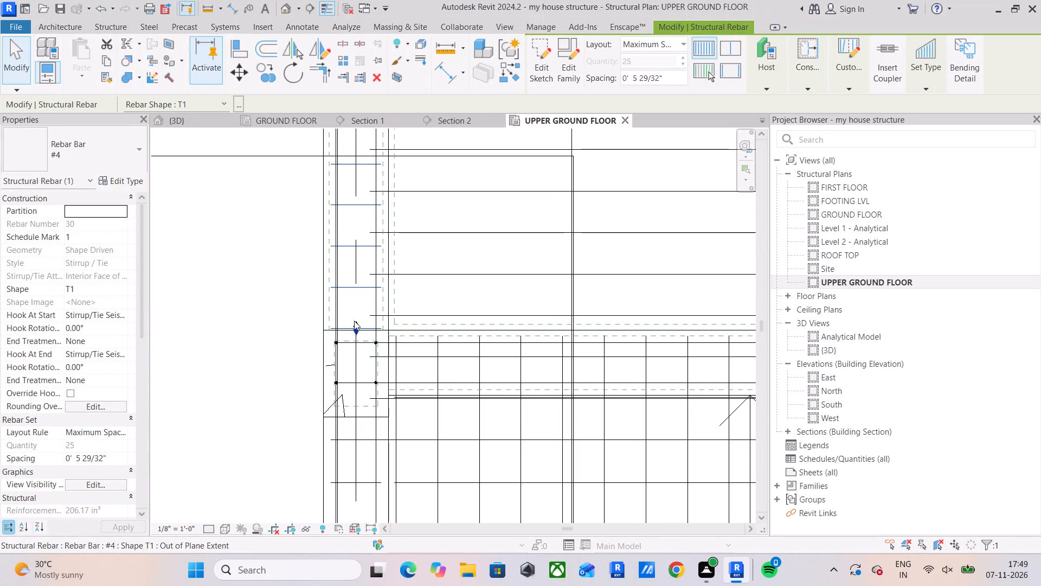
pyautogui.moveTo(354, 321); pyautogui.dragTo(356, 311)
# Pull the south extent of the #4 east-west slab bar set back to just north of the cross beam.
pyautogui.scroll(-1, 356, 310)
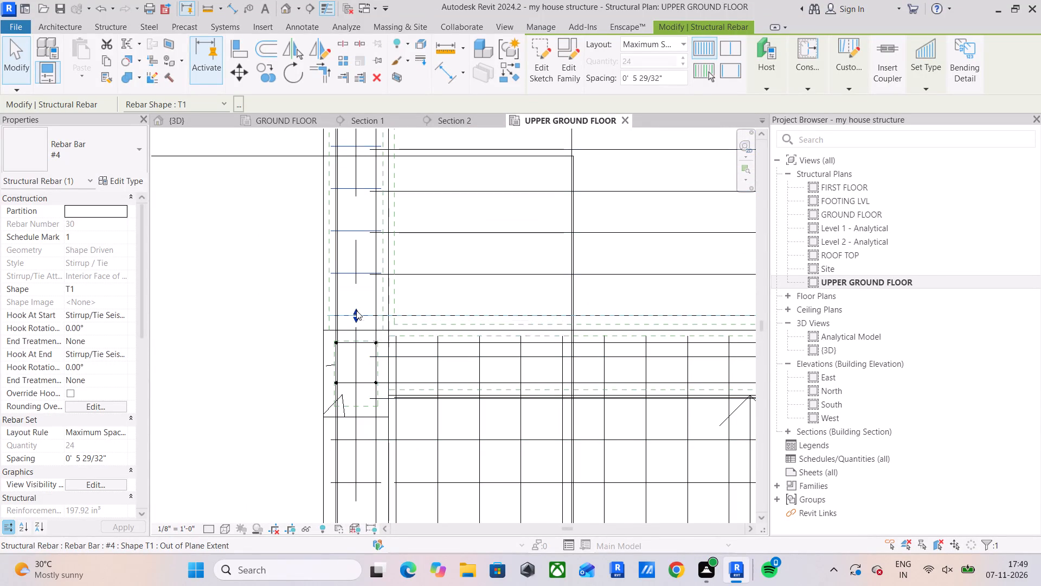
pyautogui.scroll(-1, 356, 310)
pyautogui.moveTo(394, 289); pyautogui.dragTo(382, 435, button='middle')
pyautogui.scroll(-3, 397, 348)
pyautogui.moveTo(417, 322); pyautogui.dragTo(419, 387, button='middle')
pyautogui.moveTo(431, 340); pyautogui.dragTo(442, 450, button='middle')
pyautogui.scroll(-2, 444, 378)
pyautogui.moveTo(448, 372); pyautogui.dragTo(438, 411, button='middle')
pyautogui.scroll(-3, 449, 306)
pyautogui.moveTo(459, 309); pyautogui.dragTo(459, 164, button='middle')
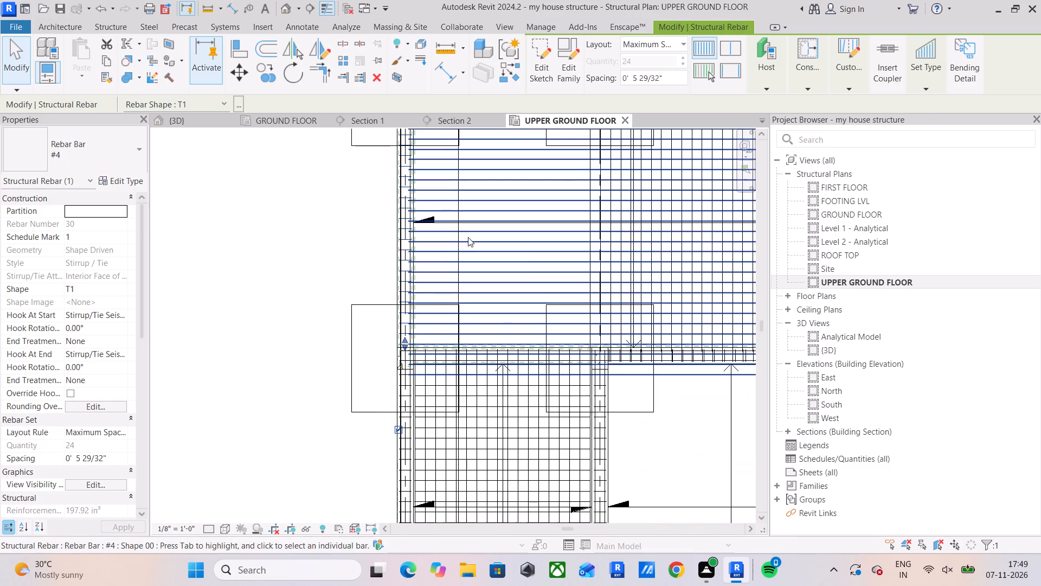
pyautogui.click(506, 371)
pyautogui.scroll(4, 467, 368)
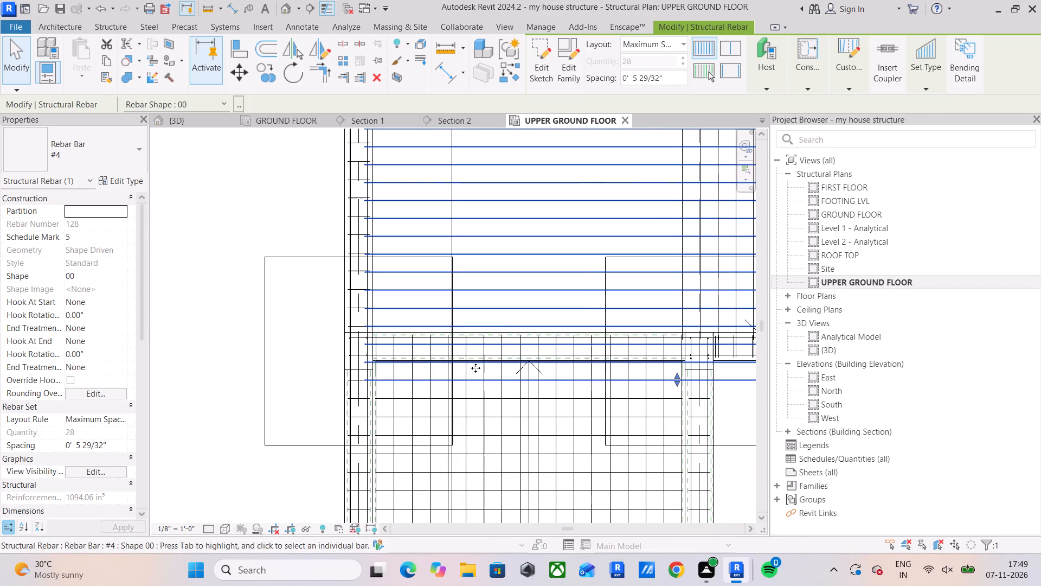
pyautogui.moveTo(674, 376); pyautogui.dragTo(676, 330)
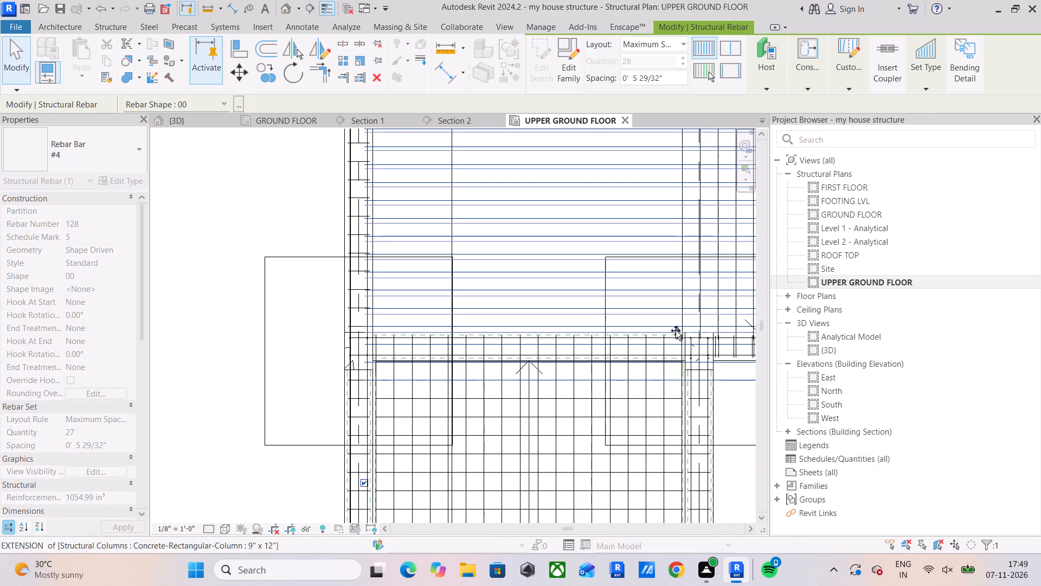
pyautogui.moveTo(676, 330); pyautogui.dragTo(674, 321)
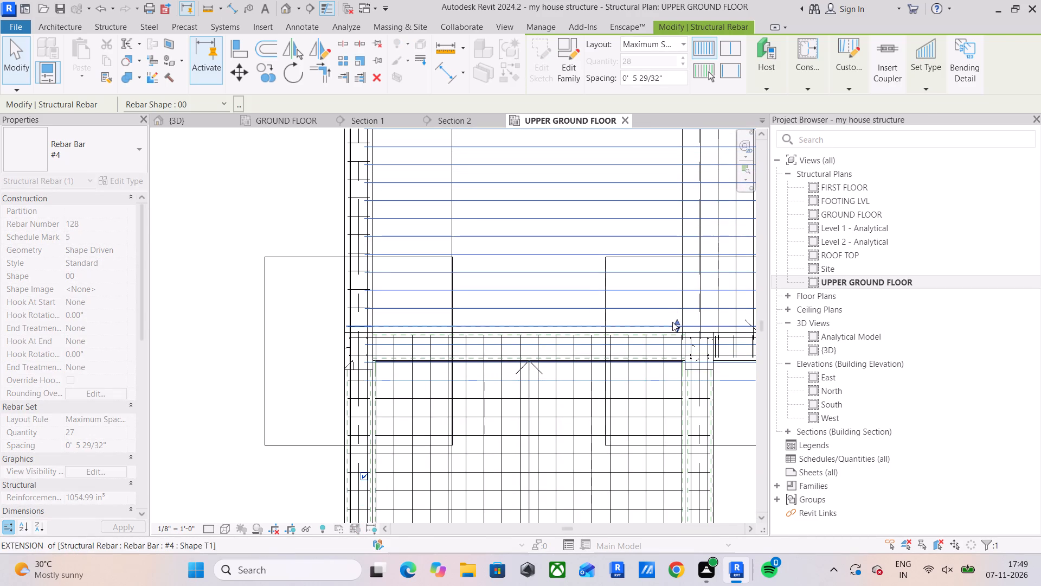
# Copy the shortened east-west slab bar set about one bar spacing to the north.
pyautogui.scroll(5, 454, 304)
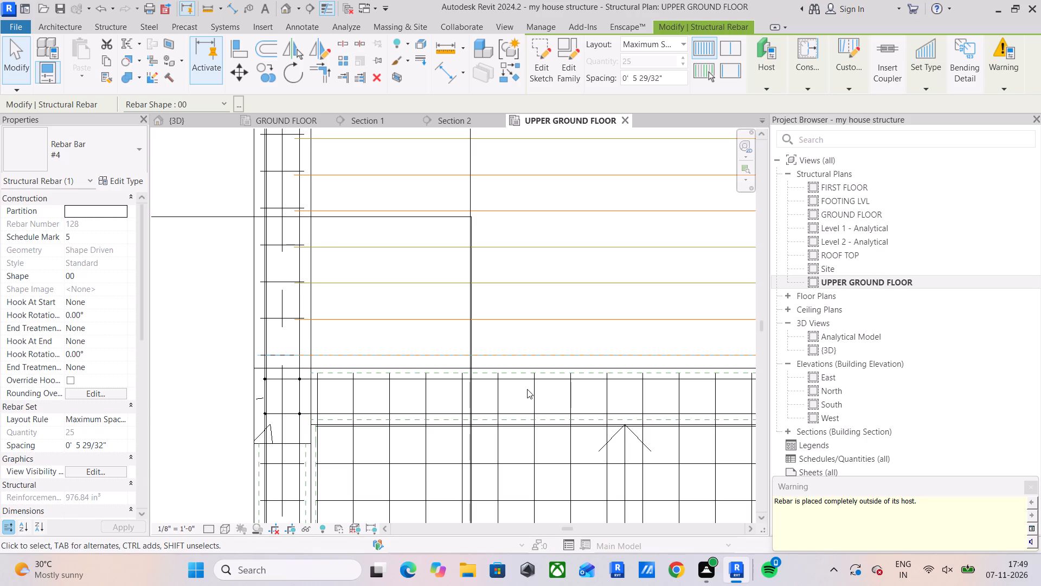
pyautogui.scroll(-4, 505, 275)
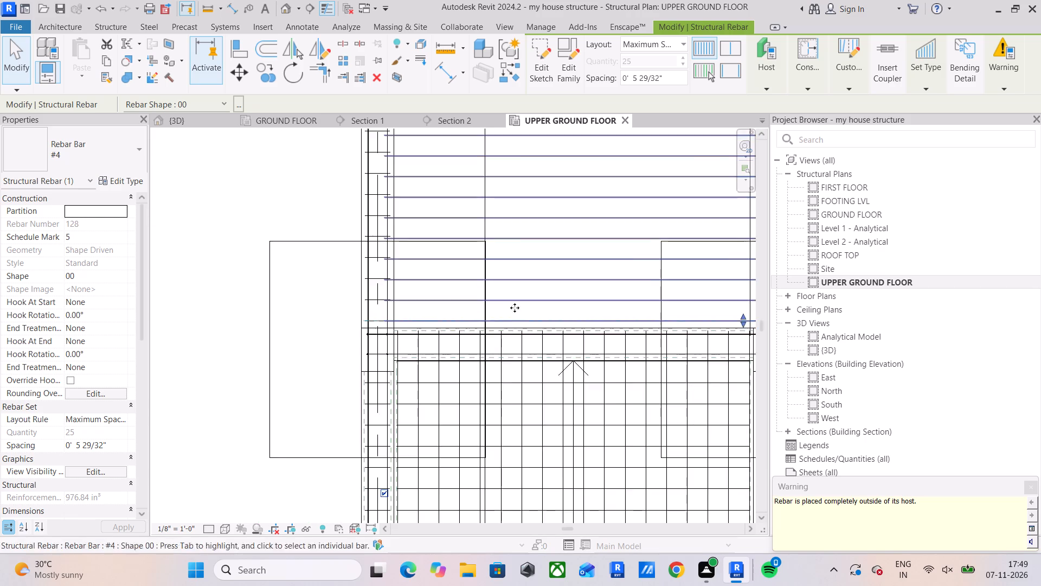
pyautogui.scroll(-3, 515, 308)
pyautogui.moveTo(498, 320); pyautogui.dragTo(343, 381, button='middle')
pyautogui.scroll(4, 537, 379)
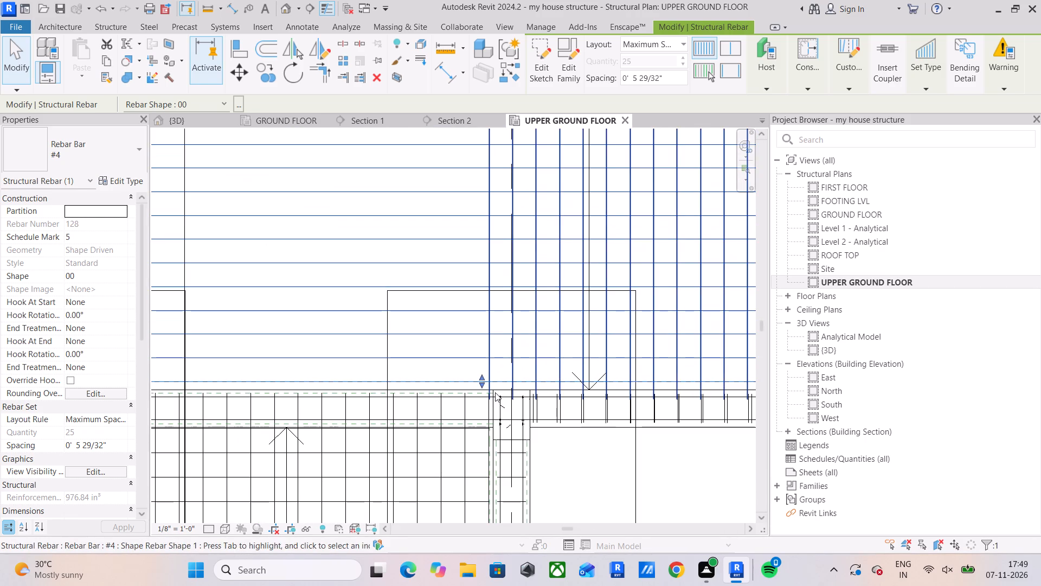
pyautogui.scroll(-3, 480, 384)
pyautogui.moveTo(490, 388); pyautogui.dragTo(496, 394, button='middle')
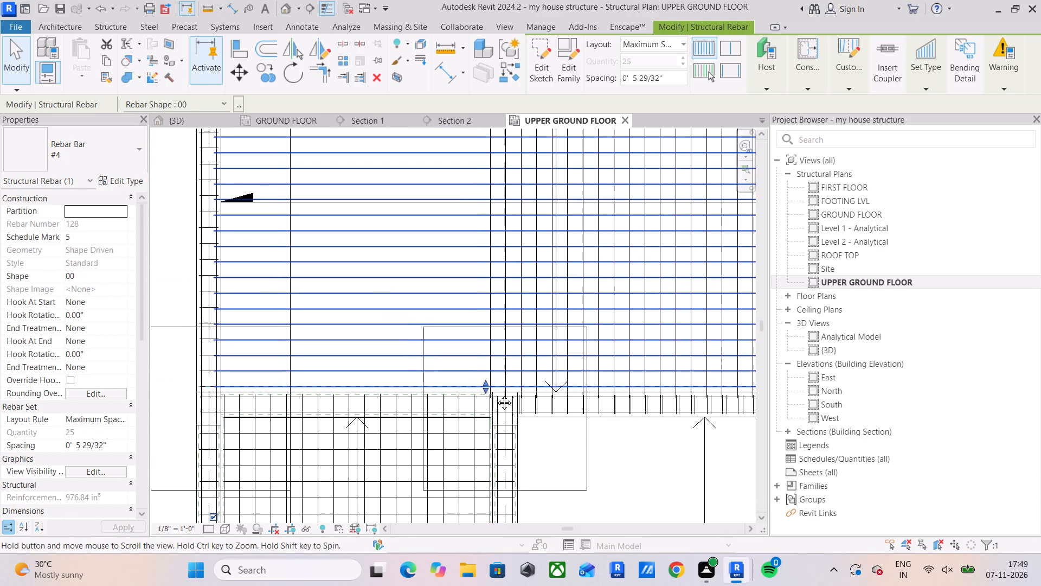
pyautogui.moveTo(496, 394); pyautogui.dragTo(497, 395, button='middle')
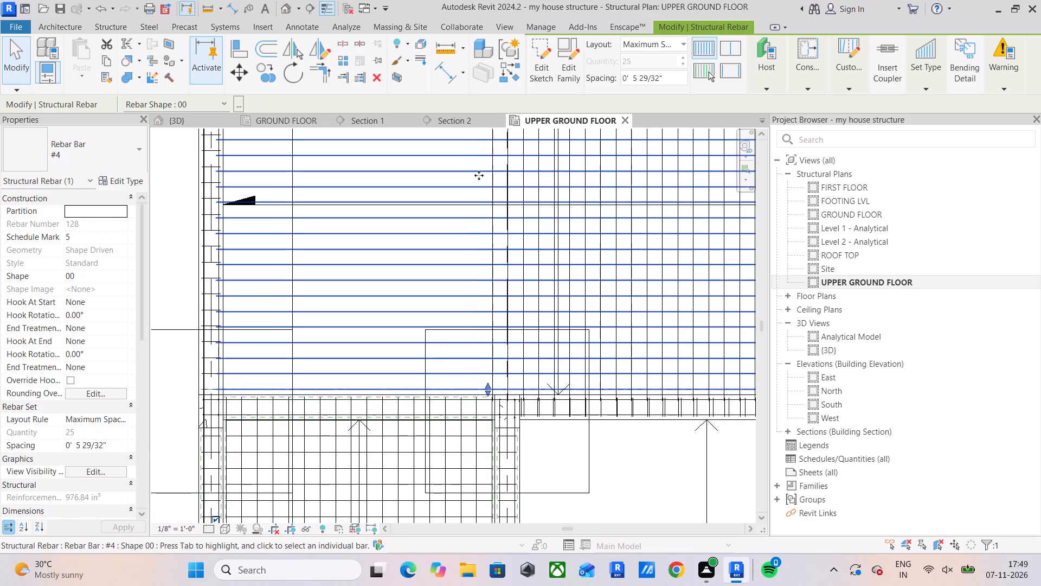
pyautogui.moveTo(264, 73); pyautogui.dragTo(263, 78)
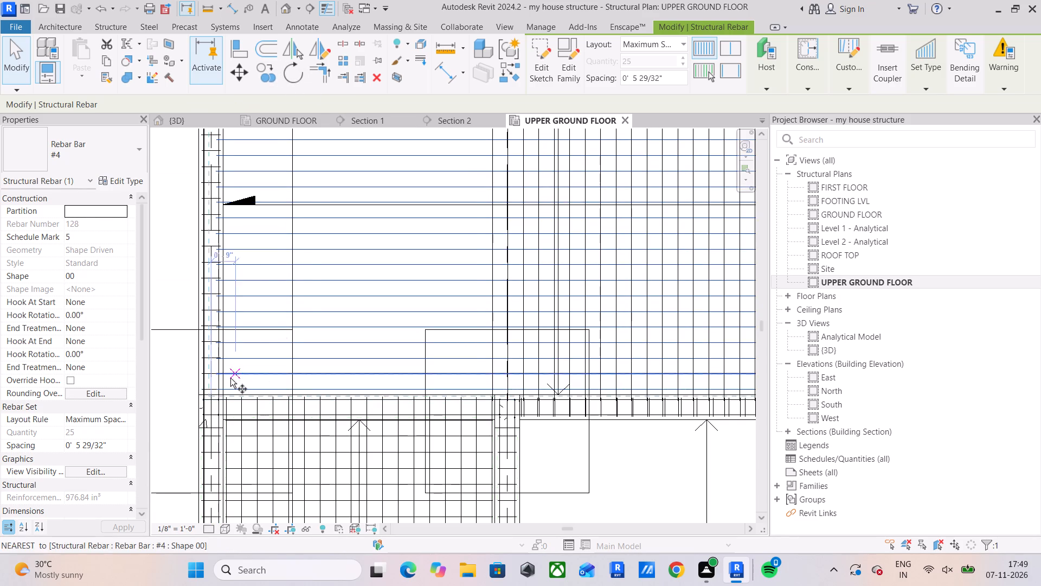
pyautogui.scroll(5, 230, 378)
pyautogui.moveTo(219, 403); pyautogui.dragTo(223, 390)
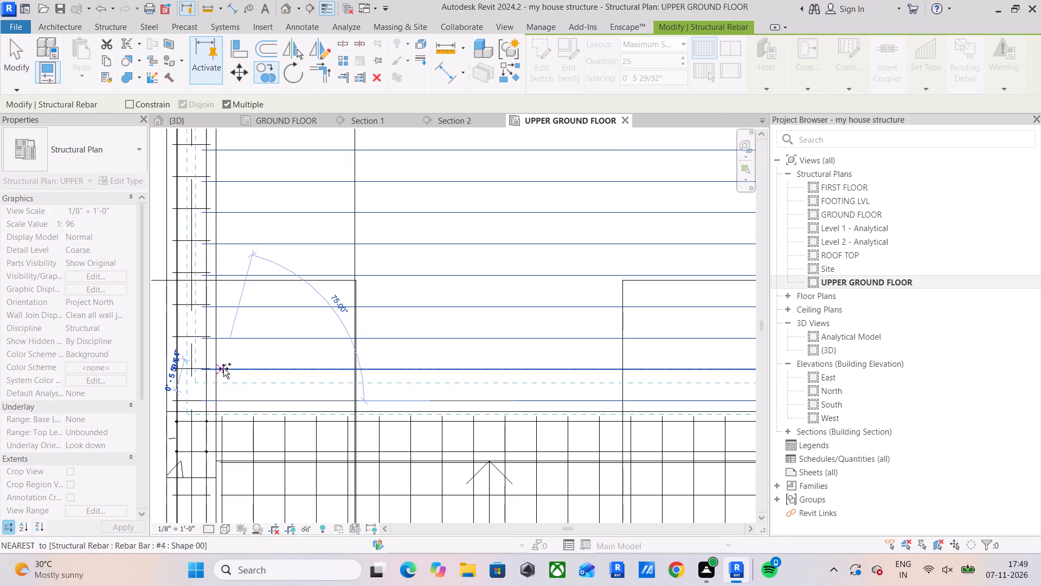
pyautogui.click(220, 369)
pyautogui.press('Escape')
pyautogui.press('Escape')
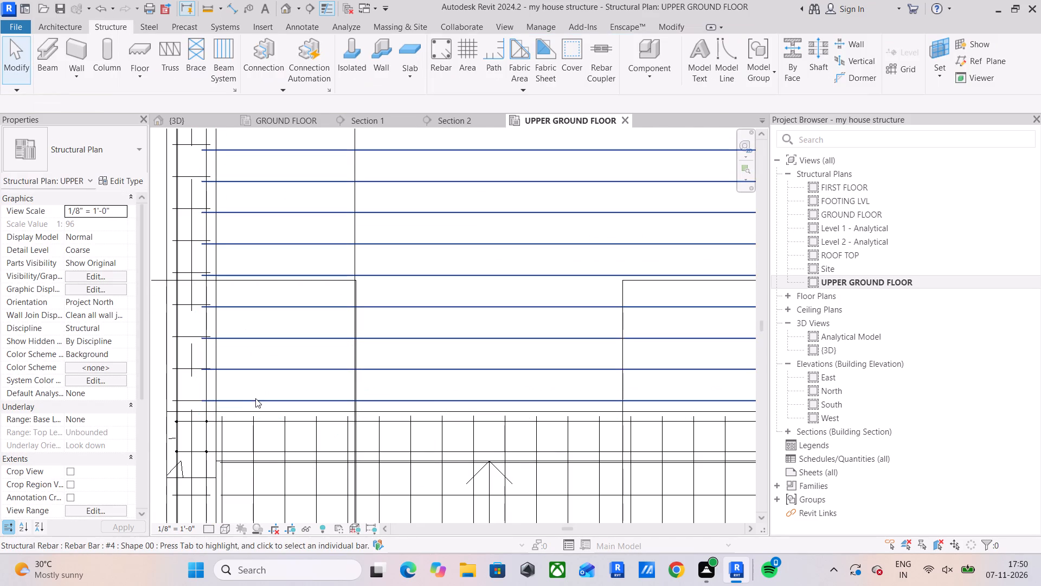
# Delete the original east-west slab bar set, keeping the shifted copy.
pyautogui.click(255, 398)
pyautogui.press('Delete')
# Extend the copied slab bar set south by one bar, up to the edge of the cross beam.
pyautogui.click(261, 366)
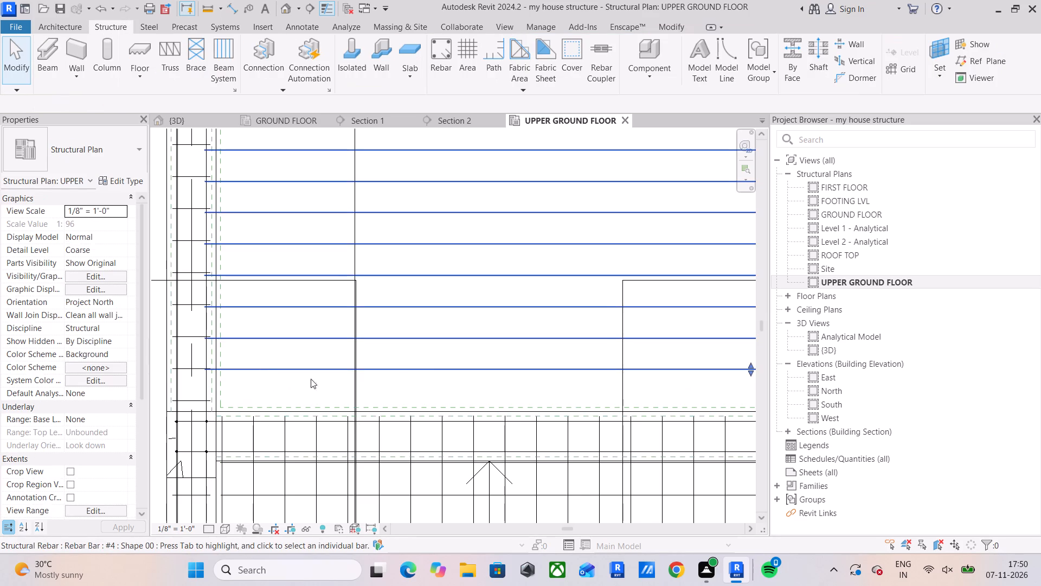
pyautogui.scroll(-2, 682, 381)
pyautogui.moveTo(734, 374); pyautogui.dragTo(735, 388)
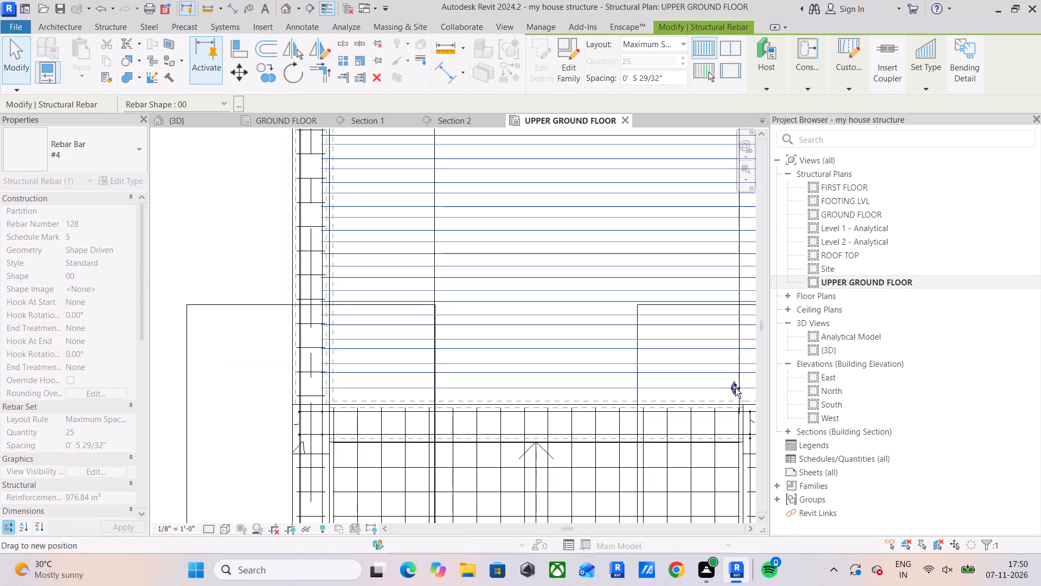
pyautogui.moveTo(735, 388); pyautogui.dragTo(737, 392)
# Pull the north end of the west beam's stirrup set slightly south, clear of the column at the north beam junction.
pyautogui.moveTo(512, 396); pyautogui.dragTo(474, 462, button='middle')
pyautogui.scroll(-1, 474, 458)
pyautogui.moveTo(400, 294); pyautogui.dragTo(408, 333, button='middle')
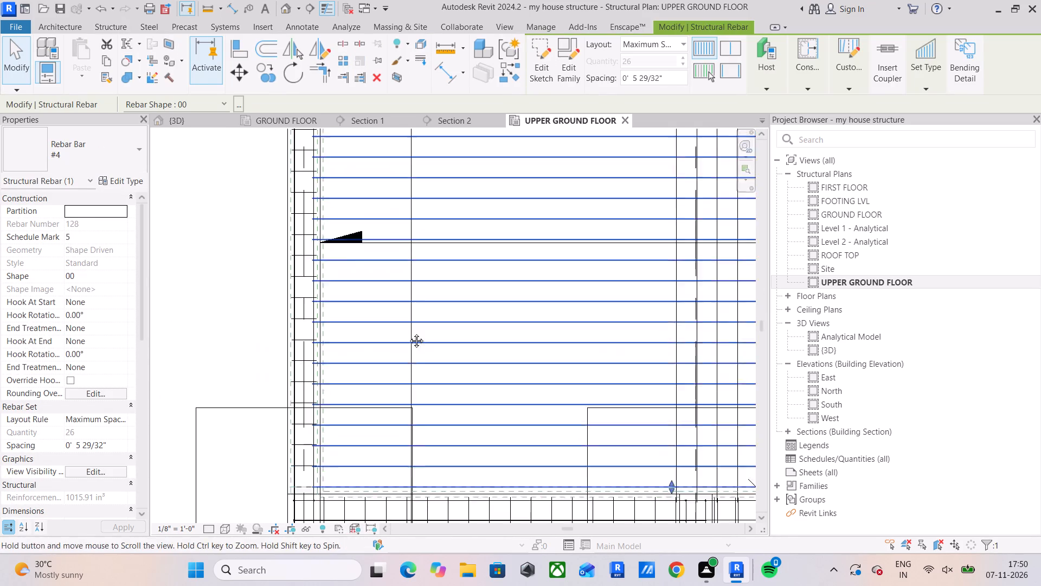
pyautogui.moveTo(408, 333); pyautogui.dragTo(425, 383, button='middle')
pyautogui.scroll(-2, 428, 378)
pyautogui.moveTo(433, 378); pyautogui.dragTo(445, 469, button='middle')
pyautogui.moveTo(432, 334); pyautogui.dragTo(431, 407, button='middle')
pyautogui.scroll(4, 434, 292)
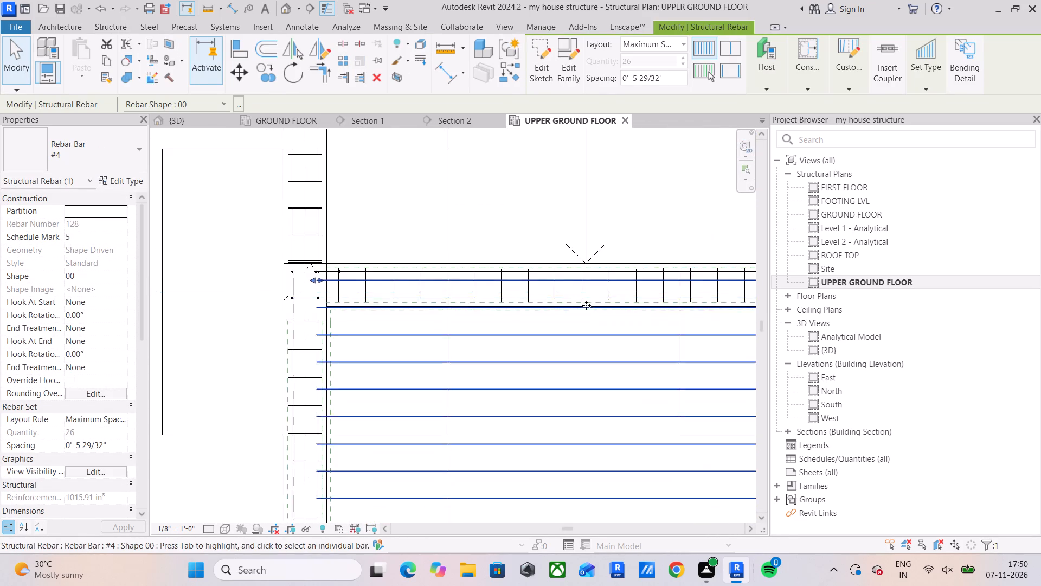
pyautogui.moveTo(586, 305); pyautogui.dragTo(435, 310, button='middle')
pyautogui.moveTo(466, 317); pyautogui.dragTo(485, 317, button='middle')
pyautogui.scroll(-2, 485, 317)
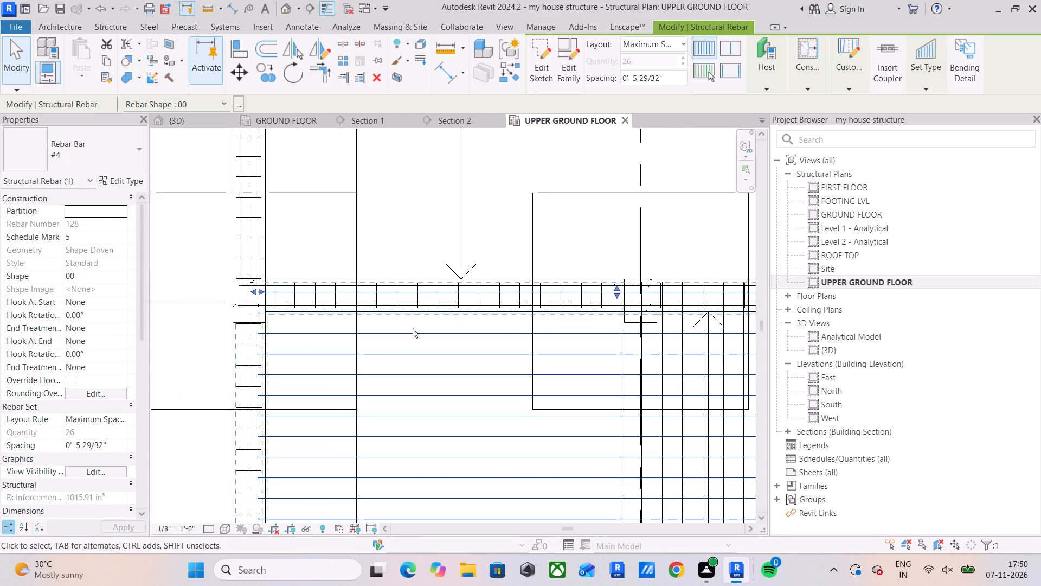
pyautogui.scroll(4, 235, 324)
pyautogui.click(258, 354)
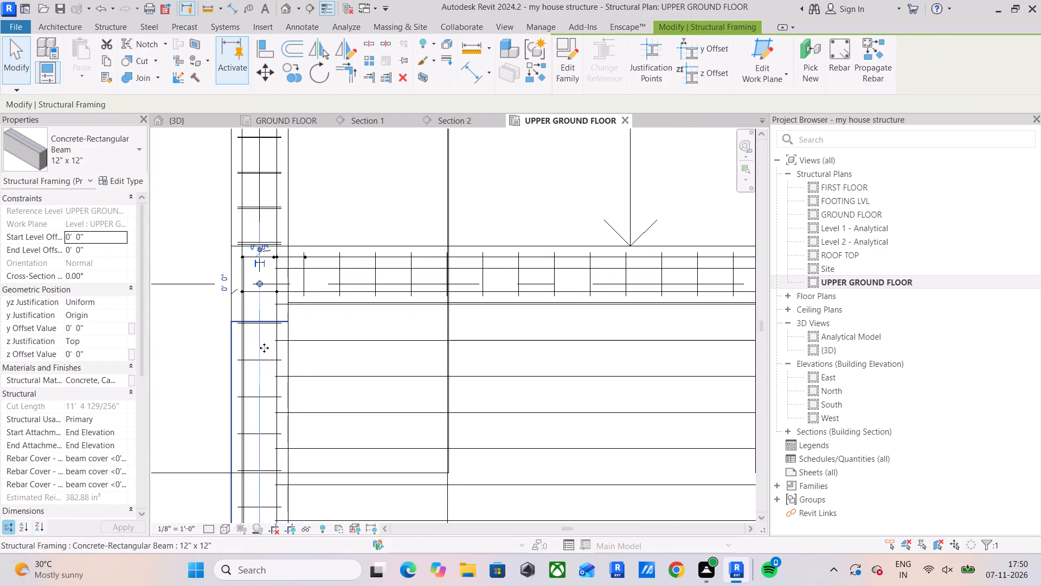
pyautogui.click(270, 362)
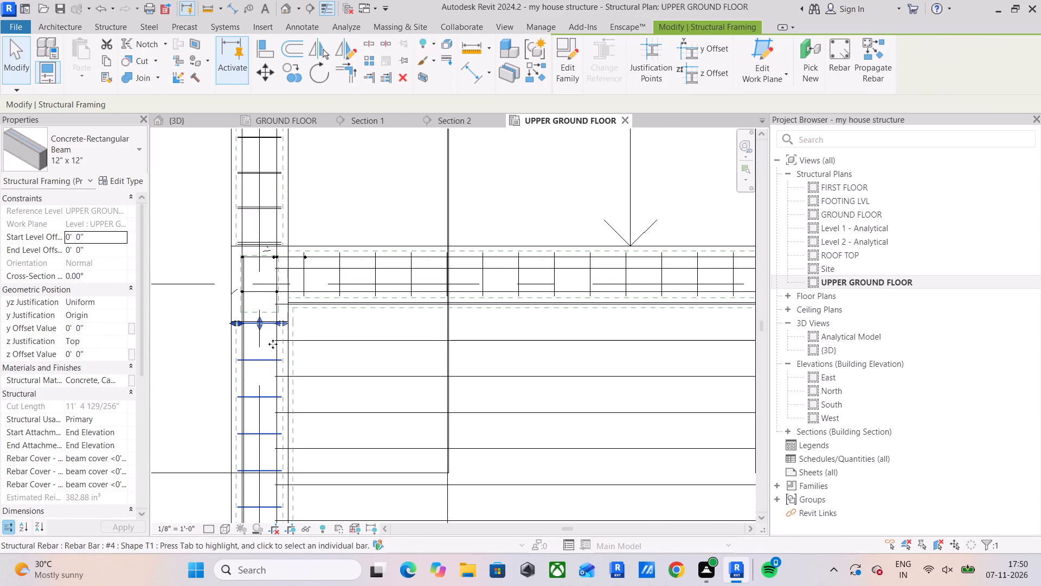
pyautogui.click(261, 328)
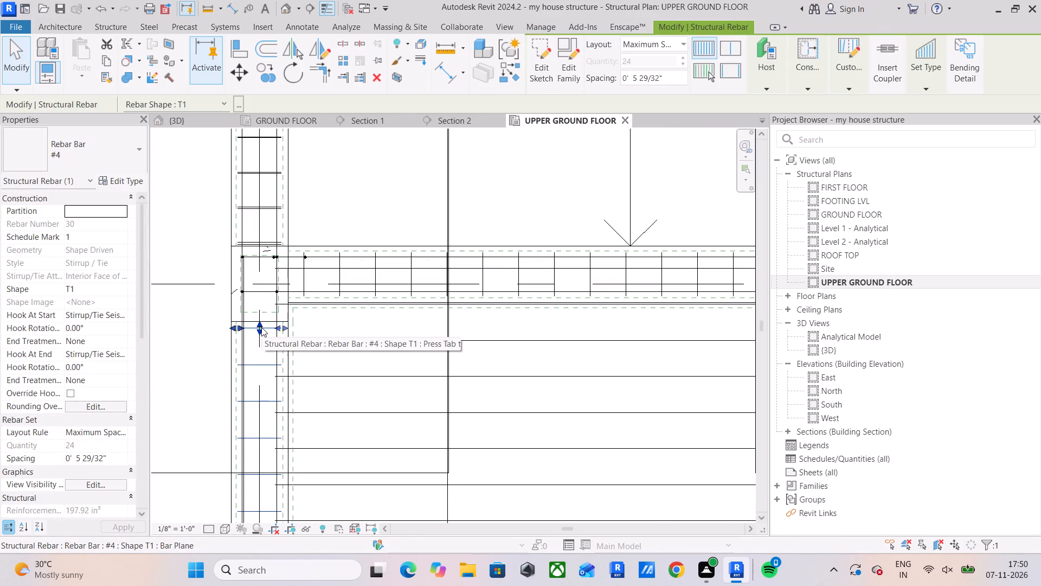
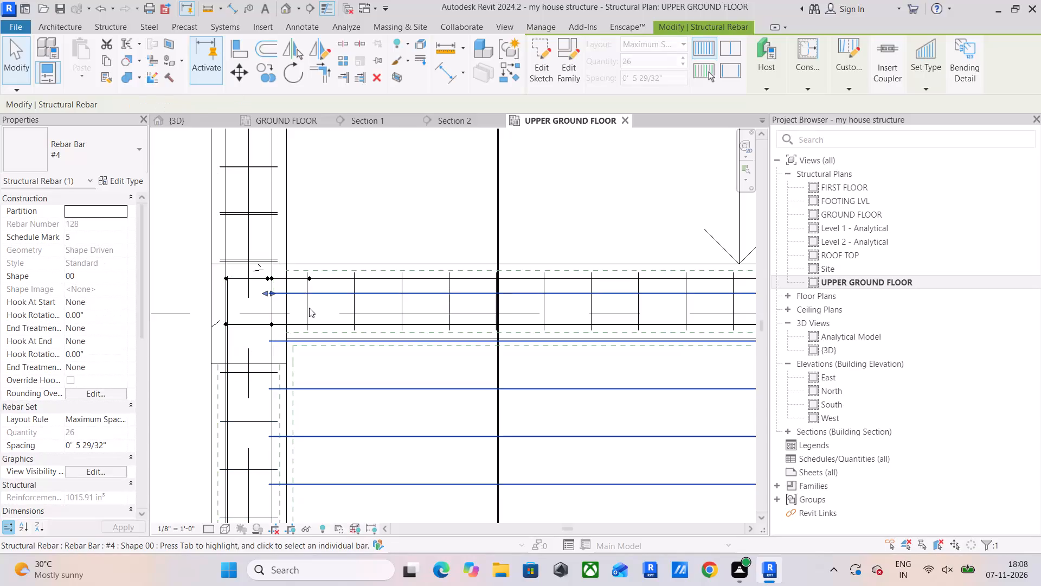
# Pull the north end of the west beam's stirrup set slightly farther south, away from the column face.
pyautogui.click(257, 376)
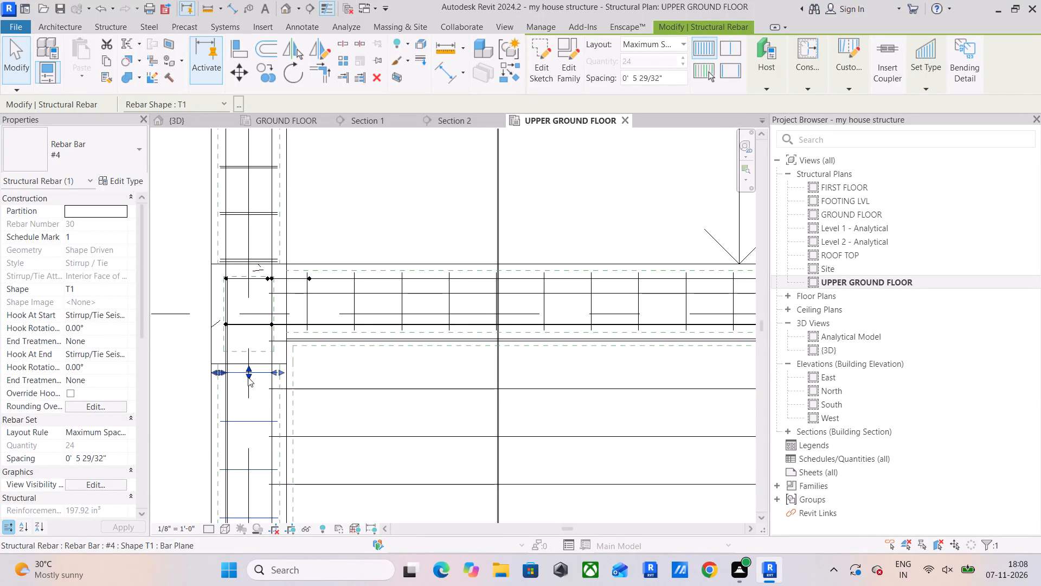
pyautogui.moveTo(248, 377); pyautogui.dragTo(249, 390)
pyautogui.click(349, 373)
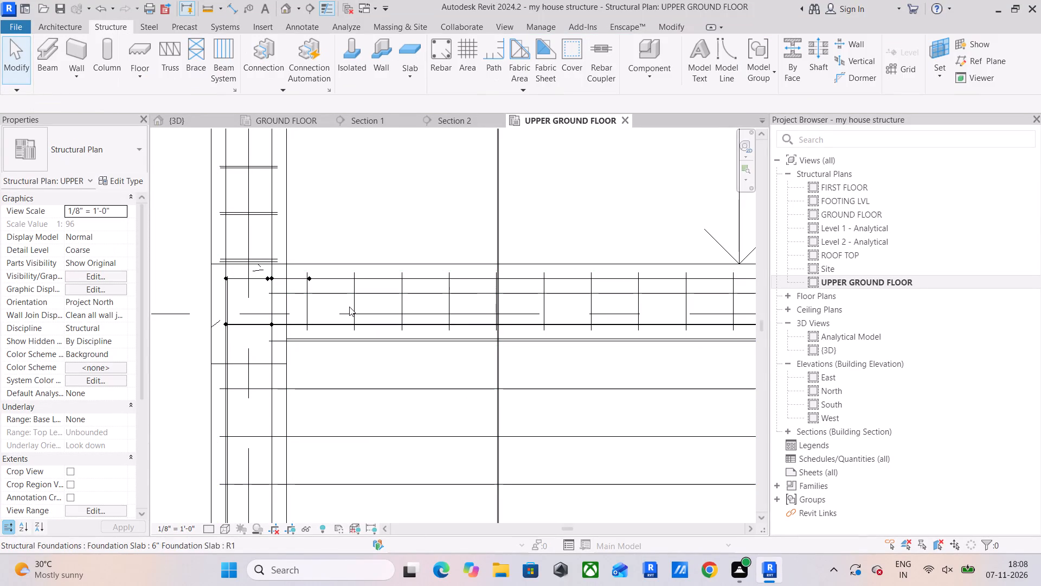
# Pull the north end of the east-west slab bar set south so its first bar clears the north beam.
pyautogui.click(338, 292)
pyautogui.scroll(-5, 409, 309)
pyautogui.moveTo(460, 318); pyautogui.dragTo(413, 320, button='middle')
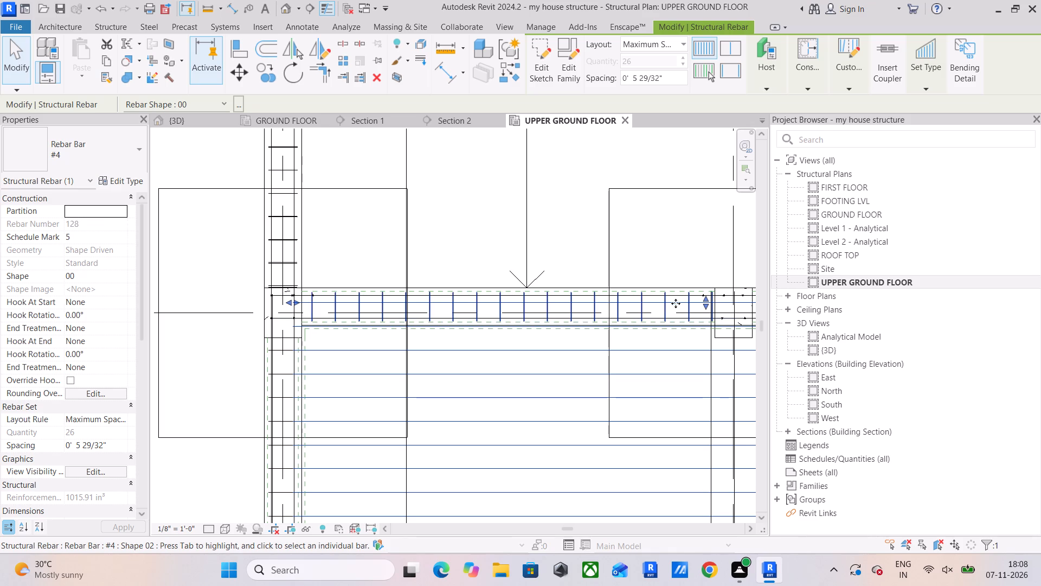
pyautogui.moveTo(706, 305); pyautogui.dragTo(706, 336)
pyautogui.scroll(8, 317, 314)
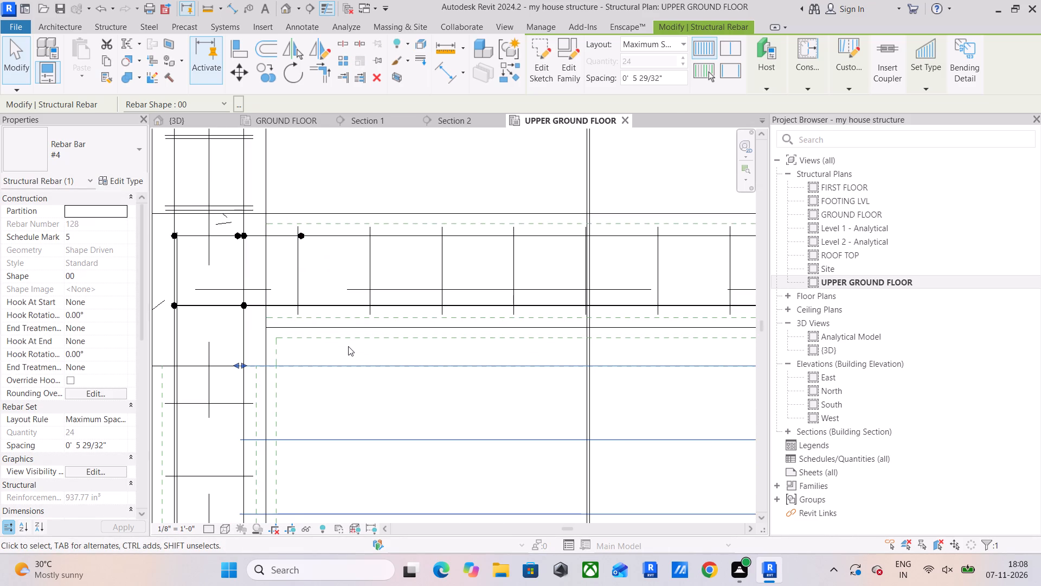
pyautogui.scroll(-2, 348, 346)
pyautogui.moveTo(348, 346); pyautogui.dragTo(260, 358, button='middle')
pyautogui.moveTo(260, 357); pyautogui.dragTo(269, 352, button='middle')
pyautogui.scroll(-2, 307, 371)
pyautogui.middleClick(306, 371)
pyautogui.click(291, 402)
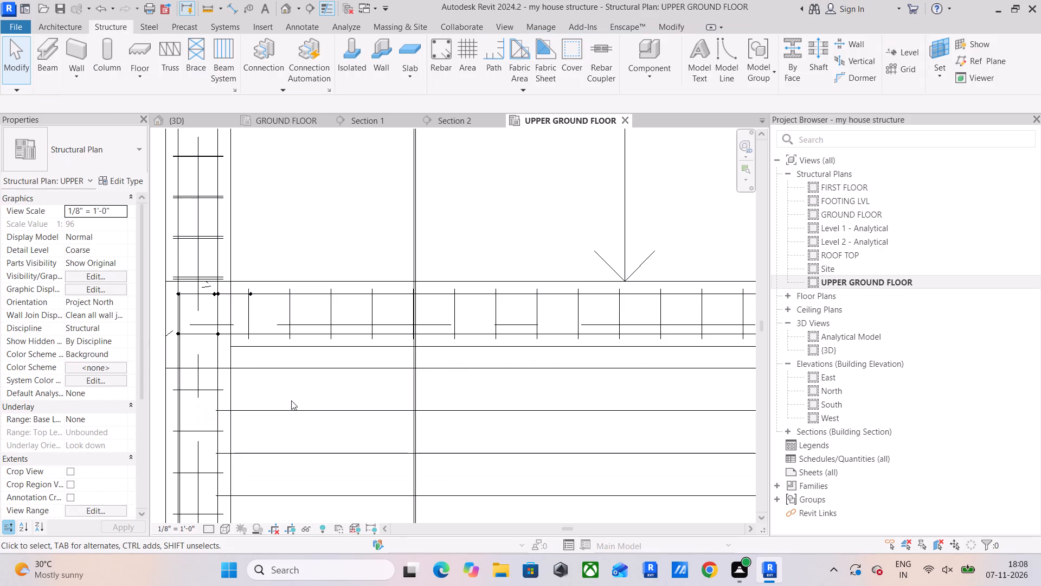
# Pull the north end of the west beam's stirrup set south again, bringing its stirrups in line with the slab bars.
pyautogui.click(210, 388)
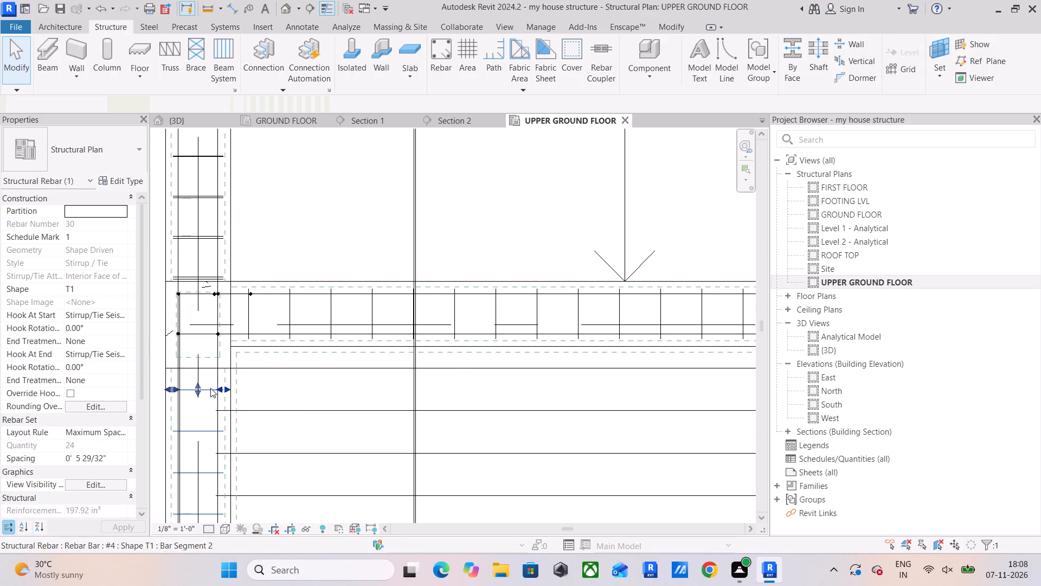
pyautogui.scroll(-1, 210, 388)
pyautogui.moveTo(228, 388); pyautogui.dragTo(273, 367, button='middle')
pyautogui.scroll(3, 252, 354)
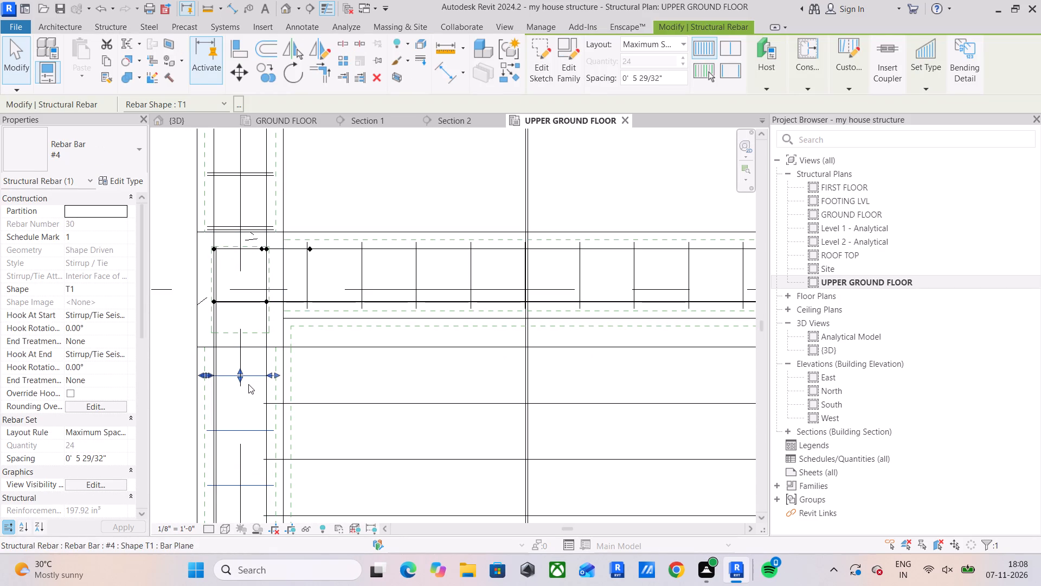
pyautogui.scroll(-5, 249, 385)
pyautogui.moveTo(265, 381); pyautogui.dragTo(300, 340, button='middle')
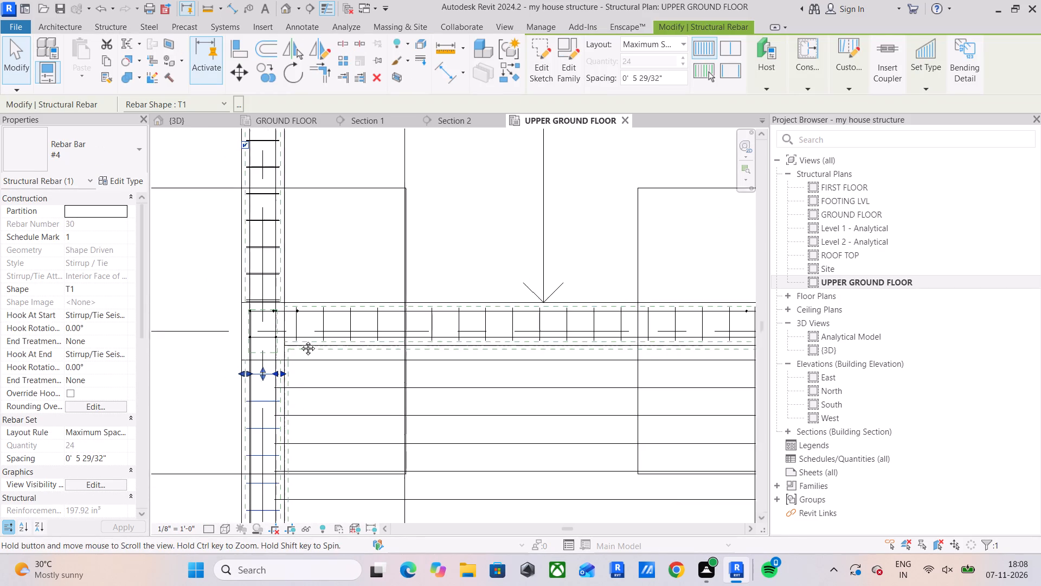
pyautogui.moveTo(300, 340); pyautogui.dragTo(319, 281, button='middle')
pyautogui.scroll(8, 296, 275)
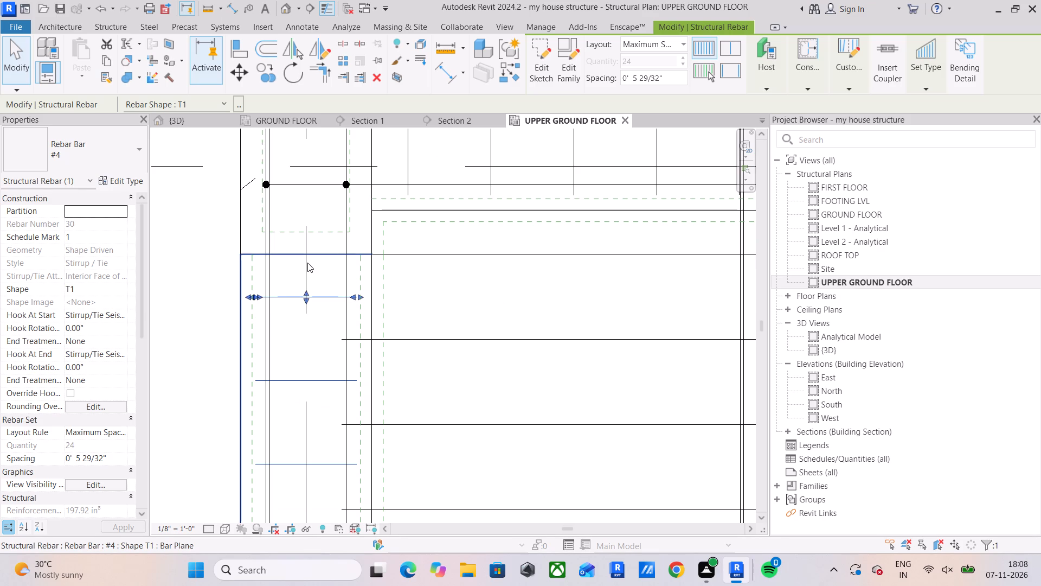
pyautogui.click(307, 259)
pyautogui.click(305, 294)
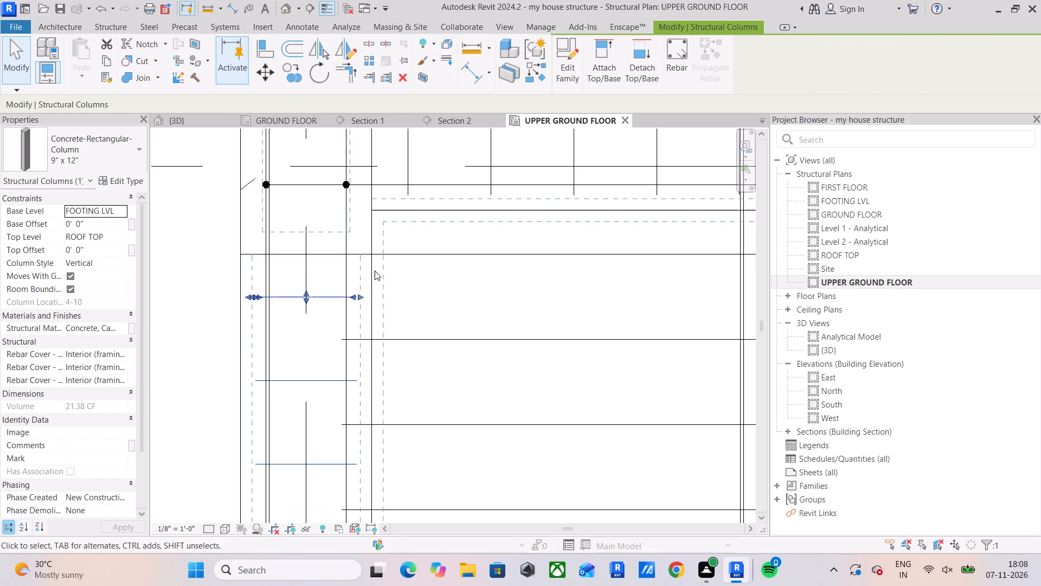
pyautogui.click(406, 254)
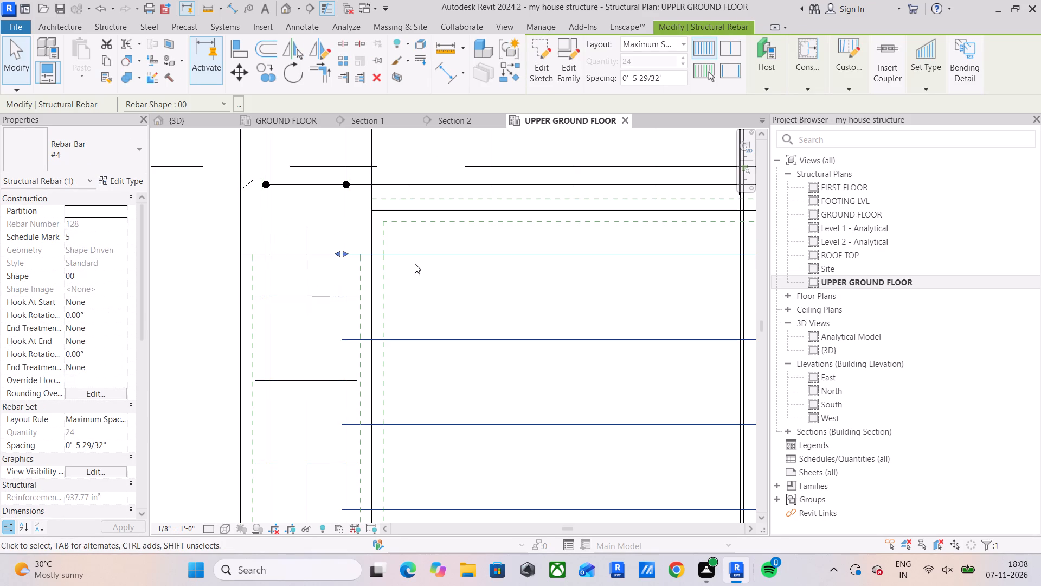
pyautogui.scroll(-3, 479, 254)
pyautogui.moveTo(478, 256); pyautogui.dragTo(387, 323, button='middle')
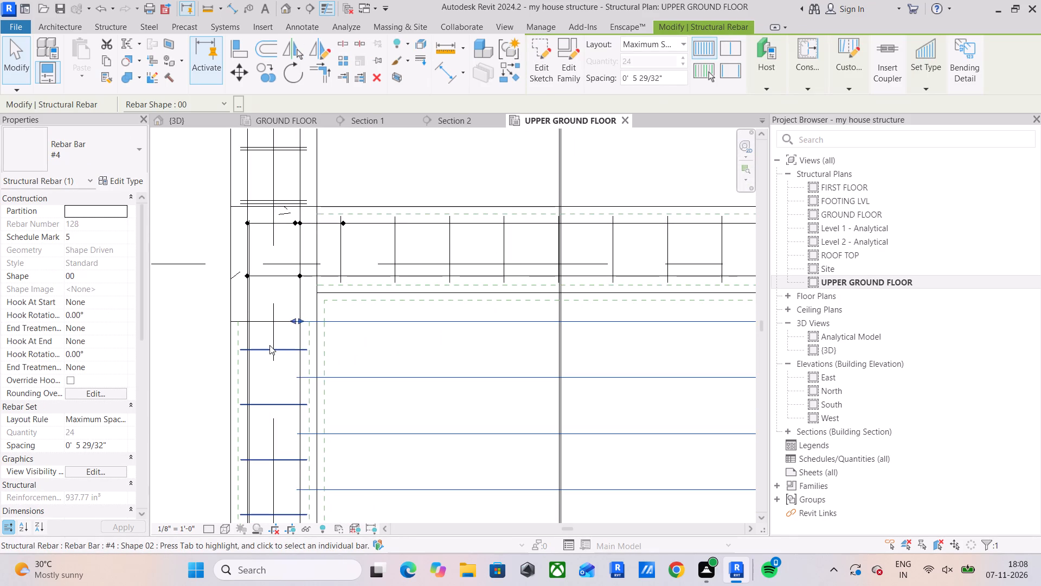
pyautogui.click(278, 347)
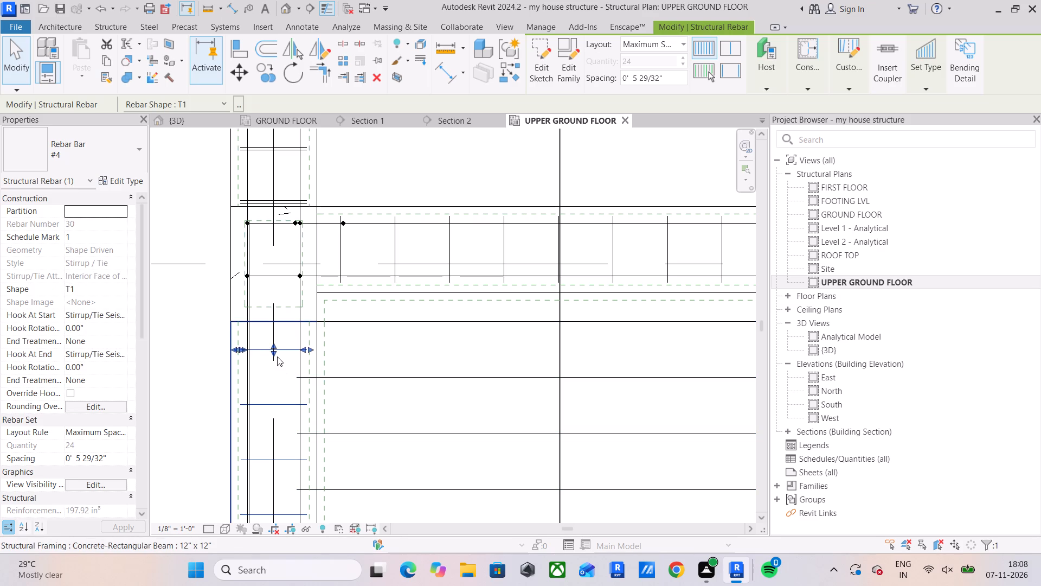
pyautogui.moveTo(274, 353); pyautogui.dragTo(273, 378)
pyautogui.click(399, 340)
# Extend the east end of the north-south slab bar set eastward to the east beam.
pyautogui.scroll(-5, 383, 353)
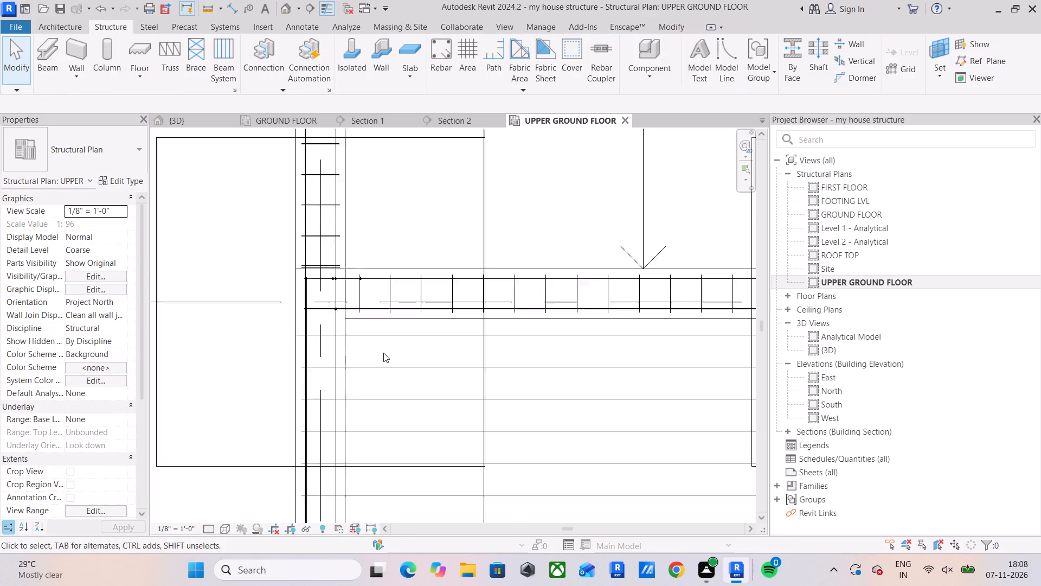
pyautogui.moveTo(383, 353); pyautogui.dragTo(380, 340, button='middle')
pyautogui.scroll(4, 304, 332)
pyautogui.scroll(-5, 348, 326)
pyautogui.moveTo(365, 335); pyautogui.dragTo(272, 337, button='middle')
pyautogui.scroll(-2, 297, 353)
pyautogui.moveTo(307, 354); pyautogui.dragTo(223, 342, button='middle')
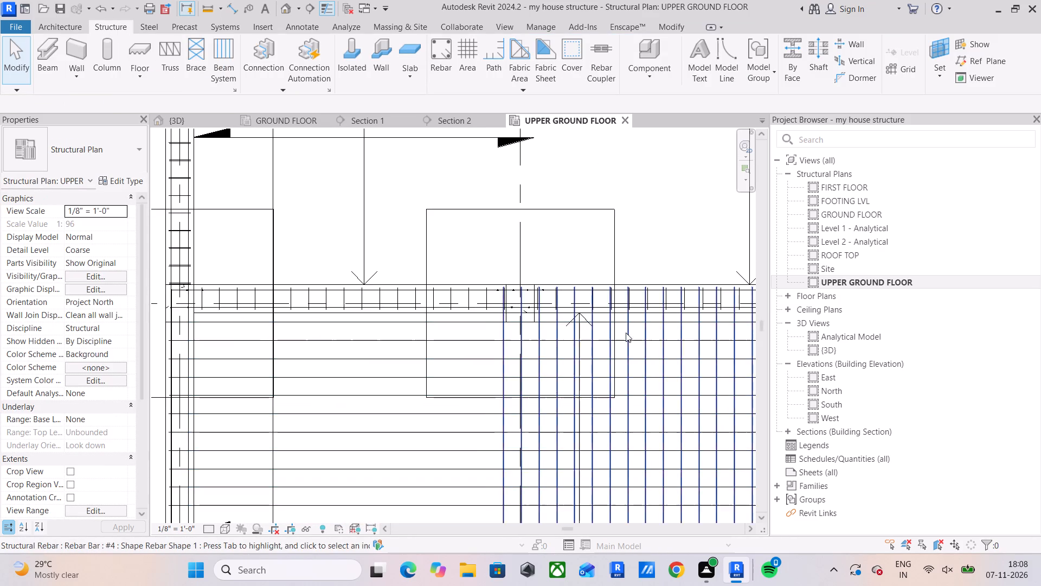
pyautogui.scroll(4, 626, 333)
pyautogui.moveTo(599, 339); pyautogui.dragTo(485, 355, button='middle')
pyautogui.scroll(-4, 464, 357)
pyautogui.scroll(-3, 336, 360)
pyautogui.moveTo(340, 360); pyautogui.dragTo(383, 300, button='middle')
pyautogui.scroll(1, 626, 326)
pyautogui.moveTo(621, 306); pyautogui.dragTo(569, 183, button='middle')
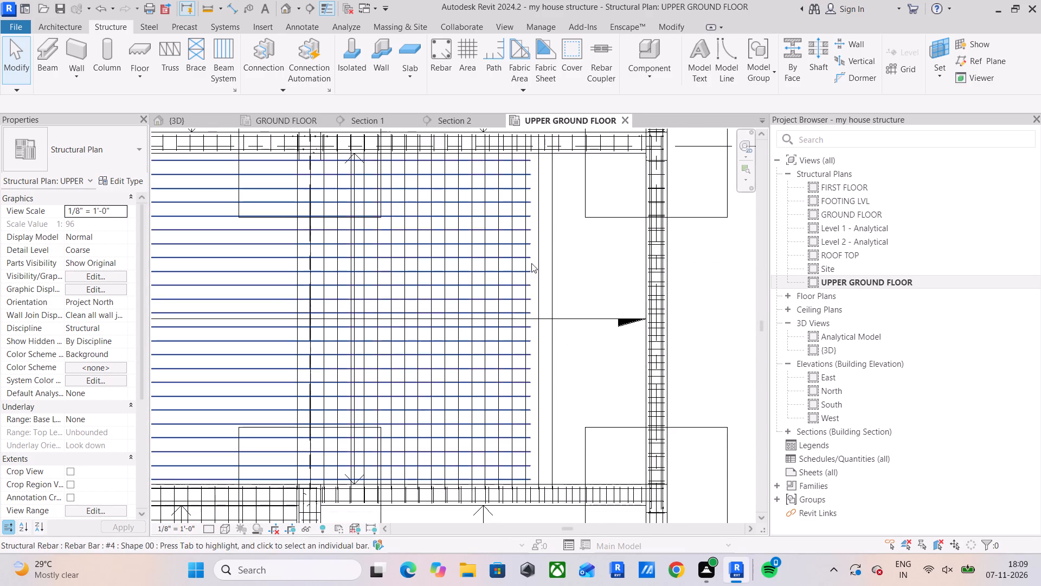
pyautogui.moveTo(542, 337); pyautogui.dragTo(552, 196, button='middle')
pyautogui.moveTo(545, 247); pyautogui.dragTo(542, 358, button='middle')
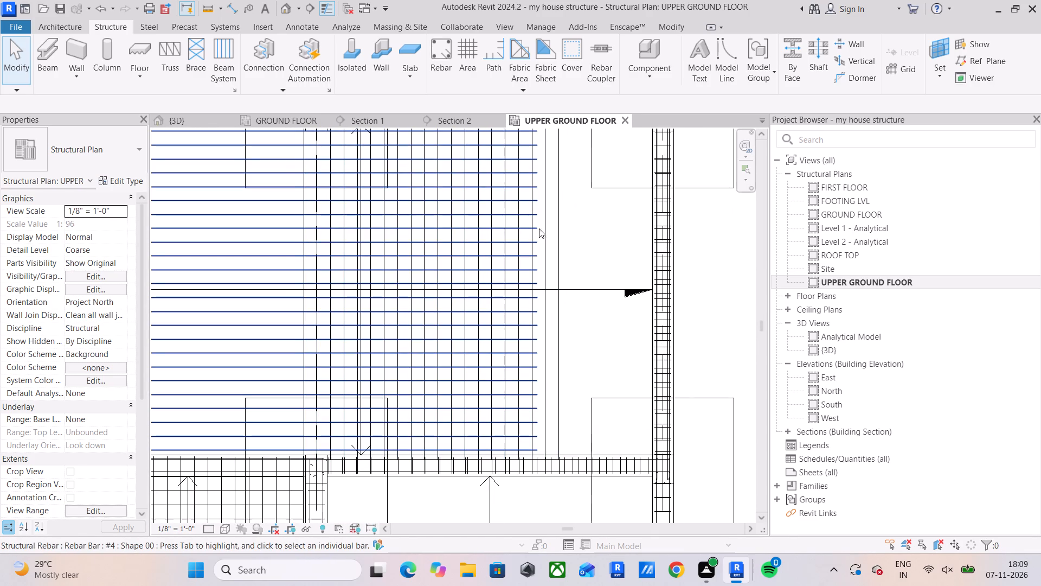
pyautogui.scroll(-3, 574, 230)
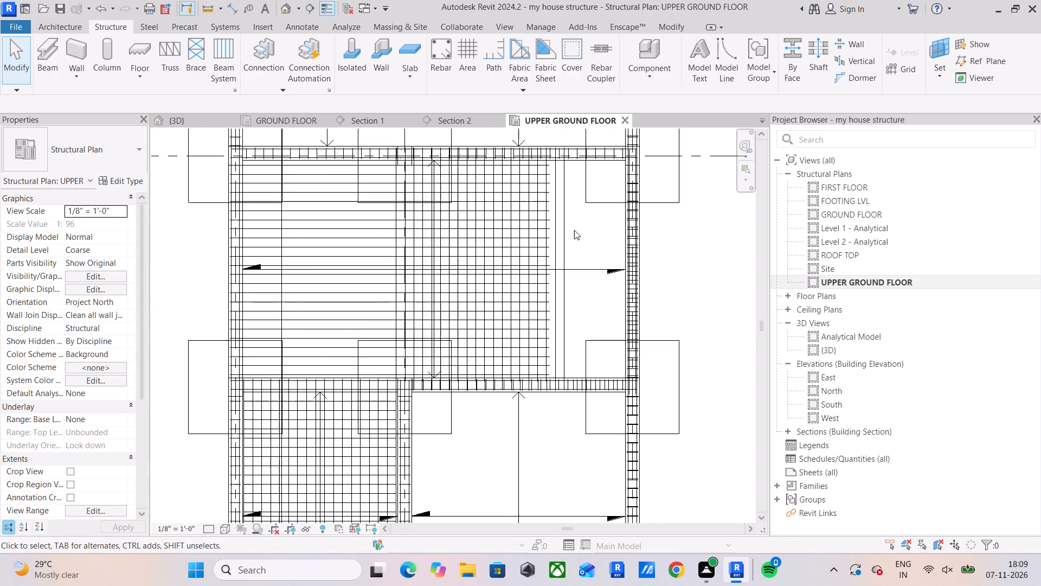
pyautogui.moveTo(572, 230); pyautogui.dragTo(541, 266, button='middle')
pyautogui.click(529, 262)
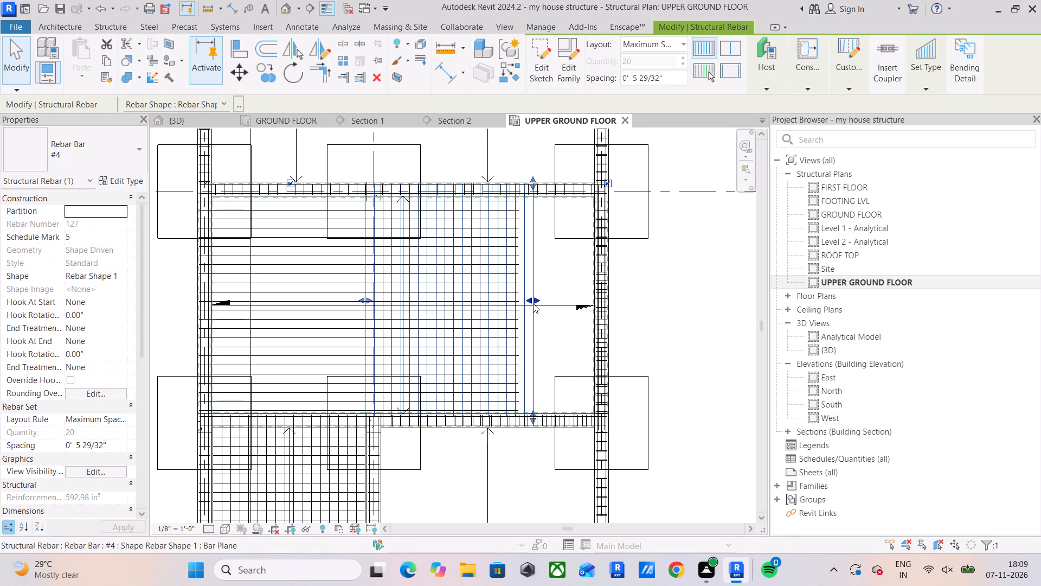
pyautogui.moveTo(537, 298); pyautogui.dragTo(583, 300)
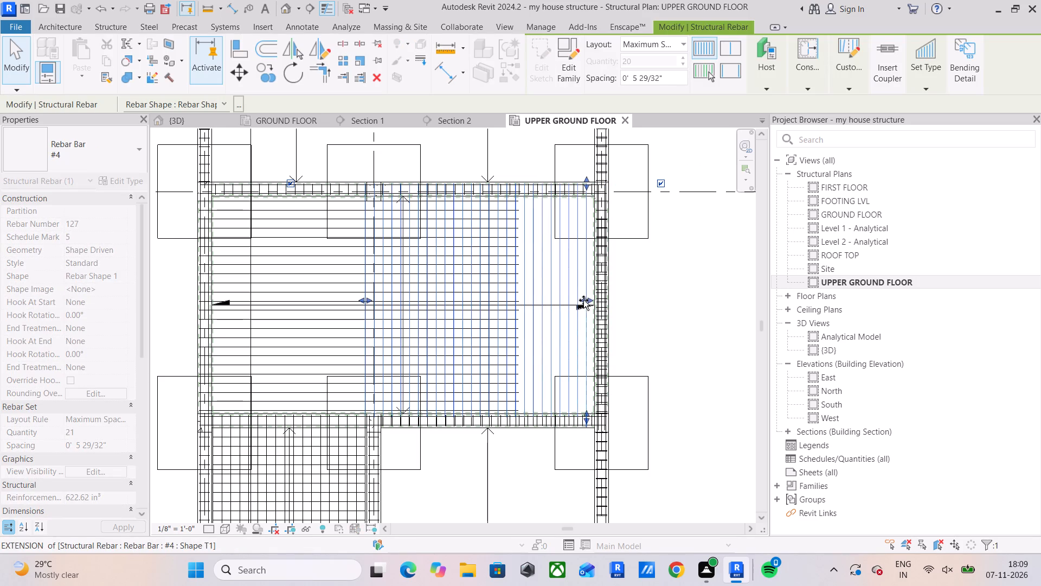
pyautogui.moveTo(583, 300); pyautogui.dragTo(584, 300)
# Extend the west end of the north-south slab bar set westward across the panel to the west beam.
pyautogui.scroll(4, 317, 190)
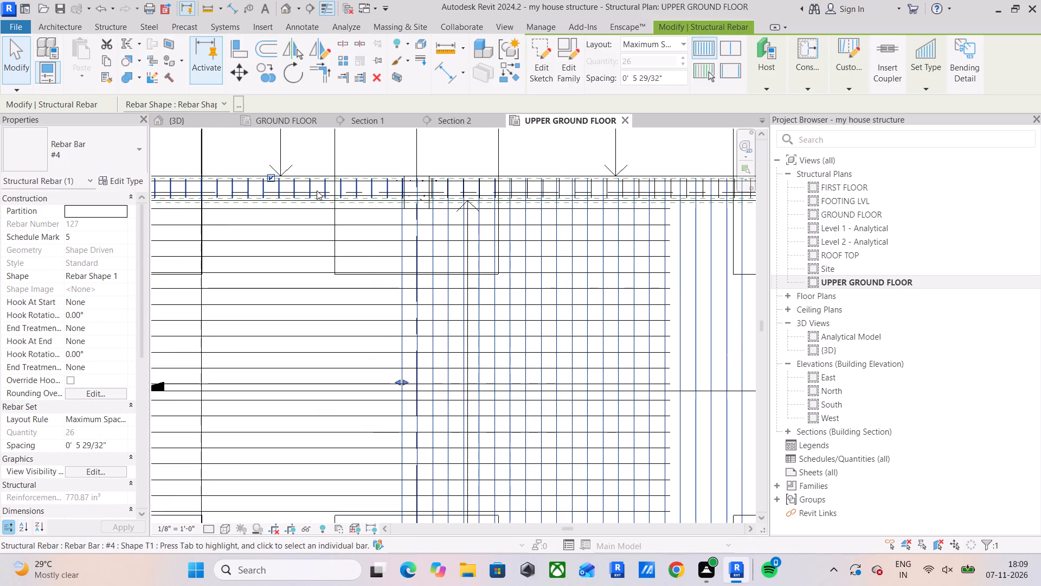
pyautogui.moveTo(317, 190); pyautogui.dragTo(391, 196, button='middle')
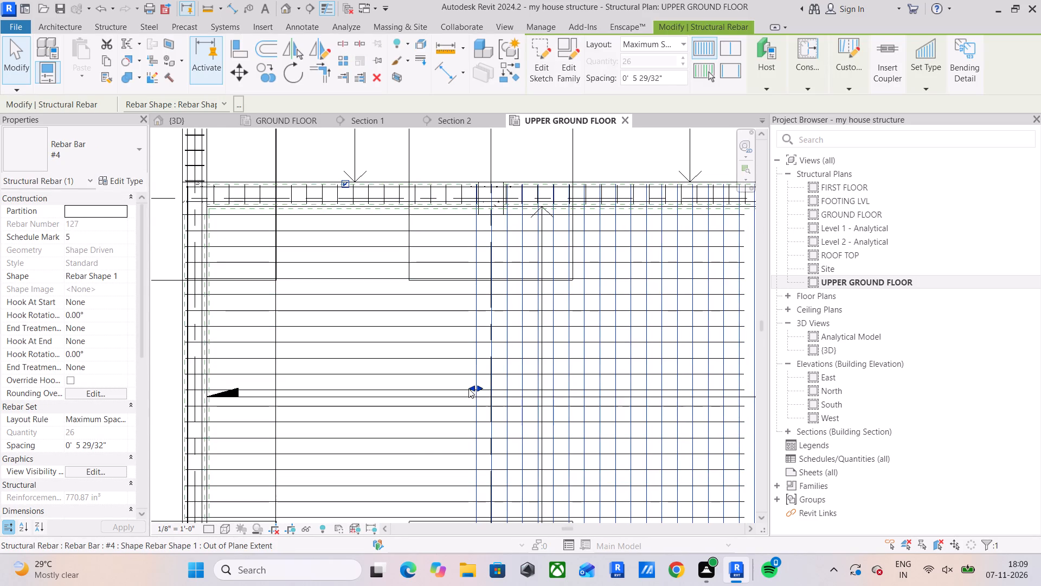
pyautogui.moveTo(468, 388); pyautogui.dragTo(237, 391)
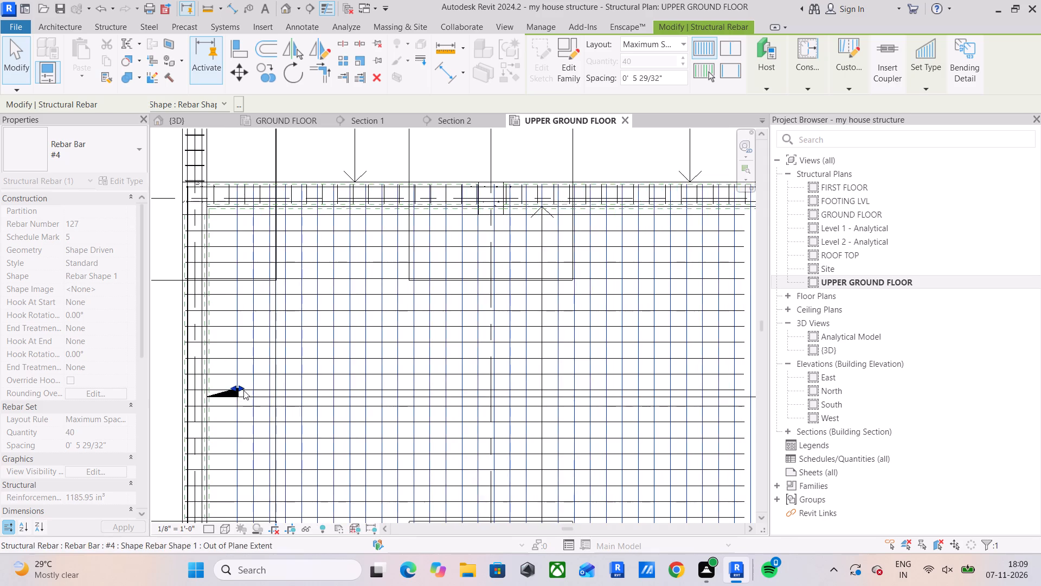
pyautogui.moveTo(249, 389); pyautogui.dragTo(337, 256, button='middle')
pyautogui.moveTo(322, 253); pyautogui.dragTo(317, 255)
pyautogui.scroll(5, 310, 413)
pyautogui.moveTo(310, 413); pyautogui.dragTo(330, 288, button='middle')
pyautogui.scroll(1, 330, 288)
pyautogui.scroll(-3, 318, 383)
pyautogui.scroll(-4, 343, 290)
pyautogui.middleClick(358, 313)
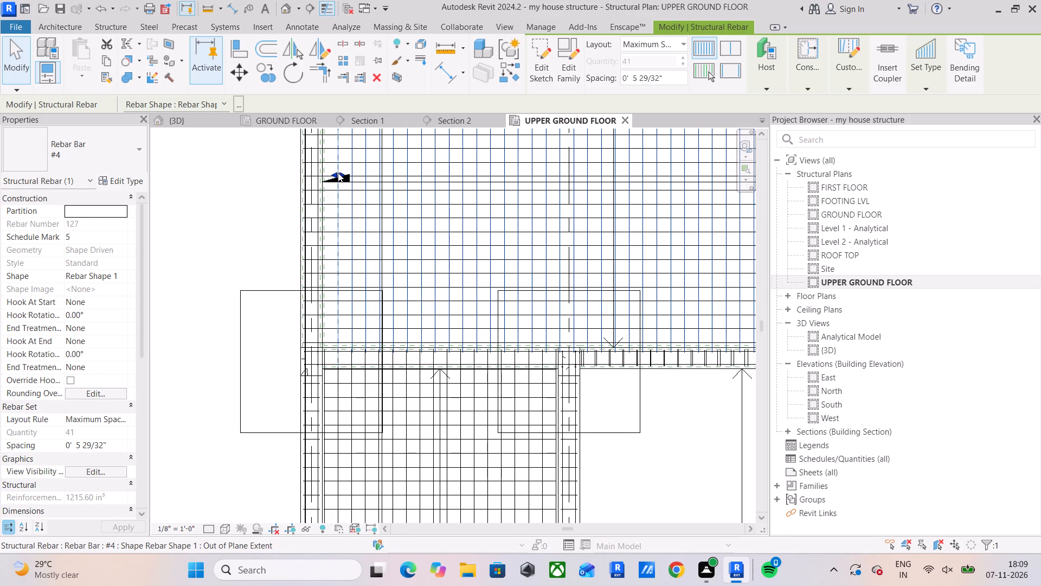
pyautogui.moveTo(336, 173); pyautogui.dragTo(330, 176)
# Examine the cross beam's western stirrup set from end to end against the columns and the slab bars.
pyautogui.scroll(16, 340, 346)
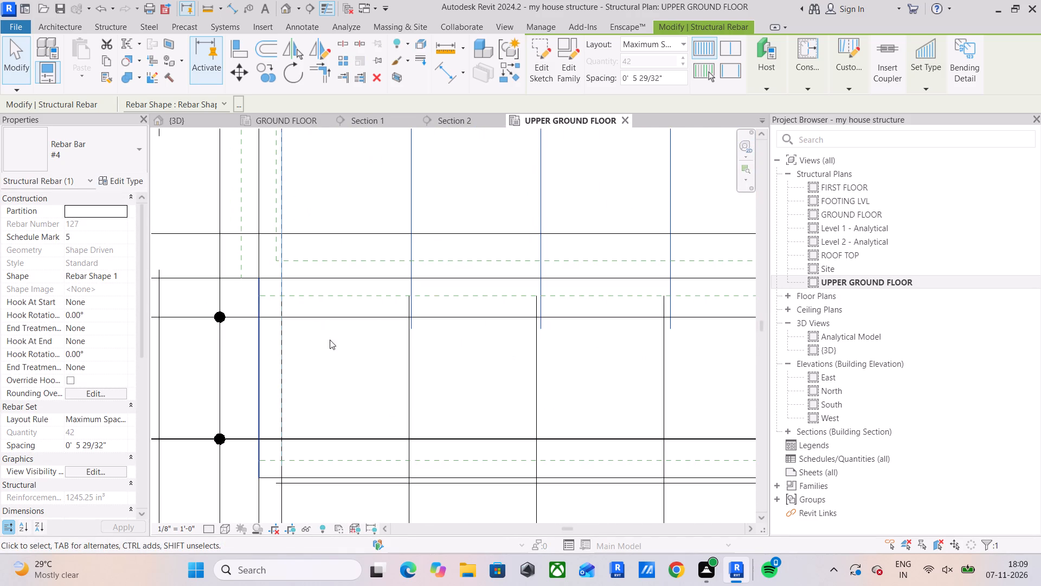
pyautogui.click(405, 364)
pyautogui.scroll(-5, 466, 392)
pyautogui.moveTo(489, 391); pyautogui.dragTo(199, 390, button='middle')
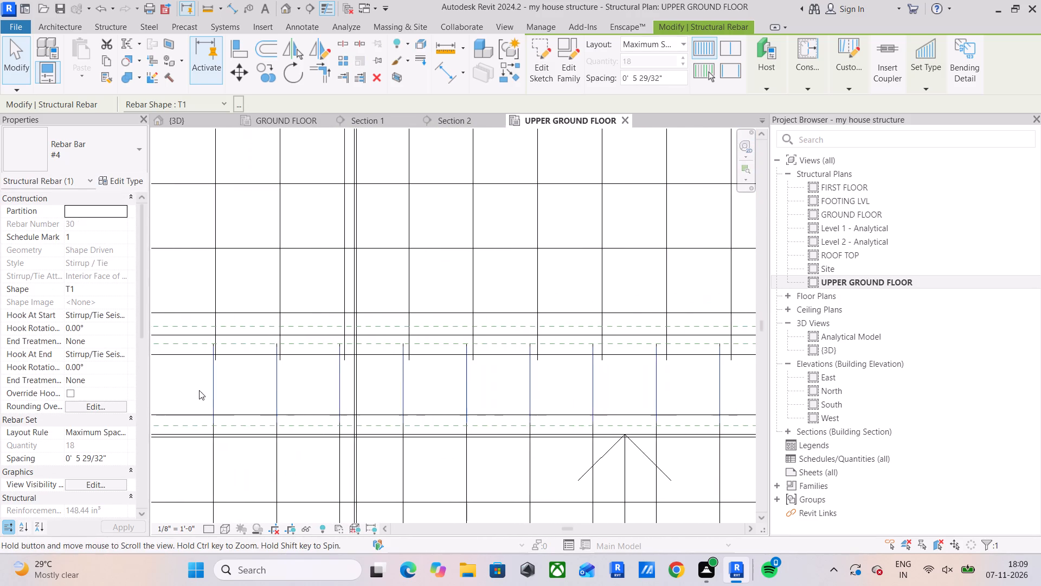
pyautogui.scroll(-5, 290, 392)
pyautogui.moveTo(396, 387); pyautogui.dragTo(271, 365, button='middle')
pyautogui.scroll(4, 624, 414)
pyautogui.scroll(5, 554, 362)
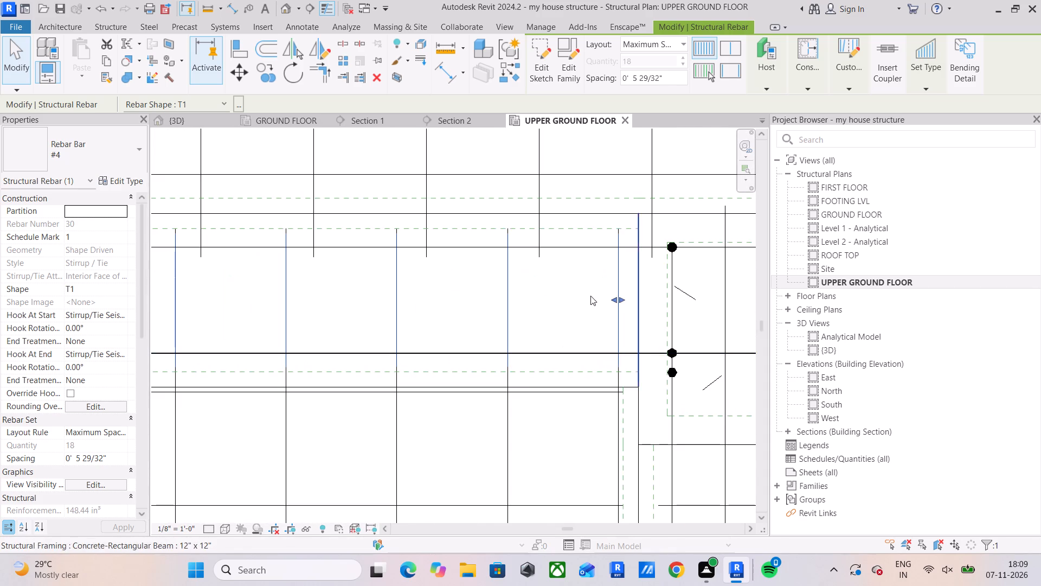
pyautogui.moveTo(585, 323); pyautogui.dragTo(575, 381, button='middle')
pyautogui.scroll(-5, 525, 319)
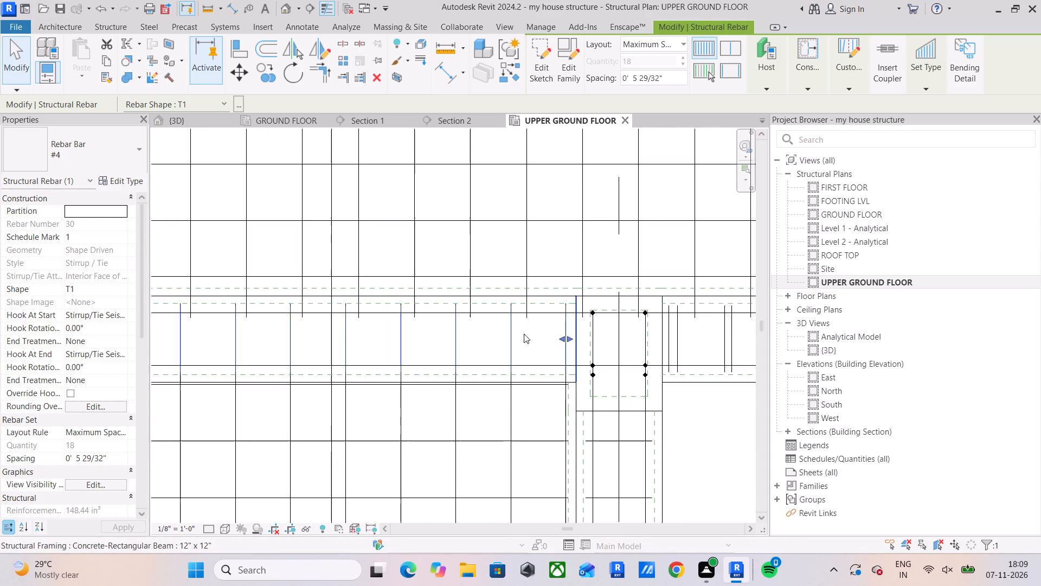
pyautogui.scroll(-4, 516, 352)
pyautogui.moveTo(515, 354); pyautogui.dragTo(642, 364, button='middle')
pyautogui.moveTo(356, 361); pyautogui.dragTo(392, 366, button='middle')
pyautogui.scroll(-3, 425, 361)
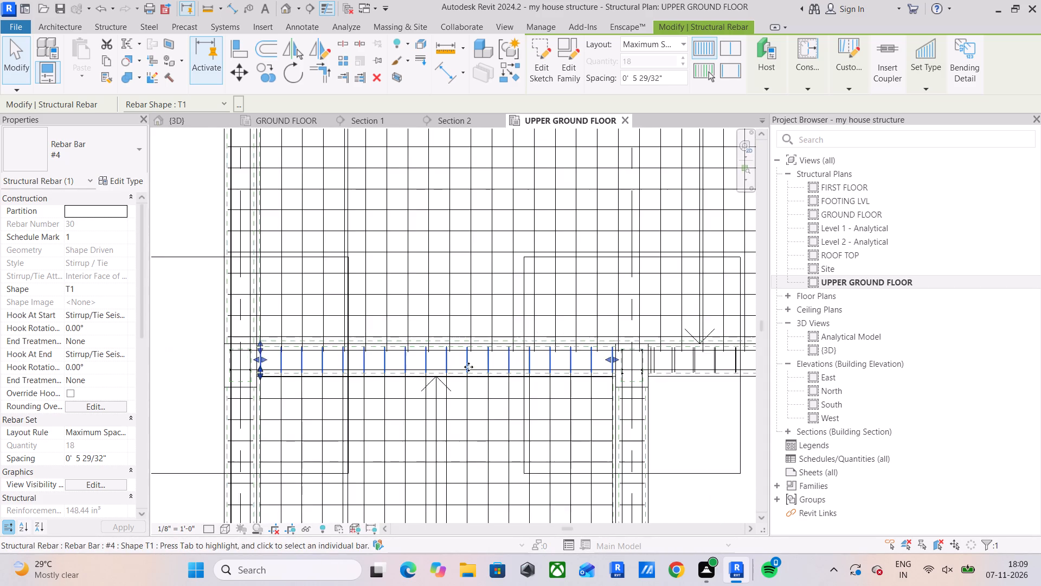
pyautogui.moveTo(493, 367); pyautogui.dragTo(323, 380, button='middle')
pyautogui.scroll(-3, 521, 345)
pyautogui.moveTo(551, 348); pyautogui.dragTo(408, 370, button='middle')
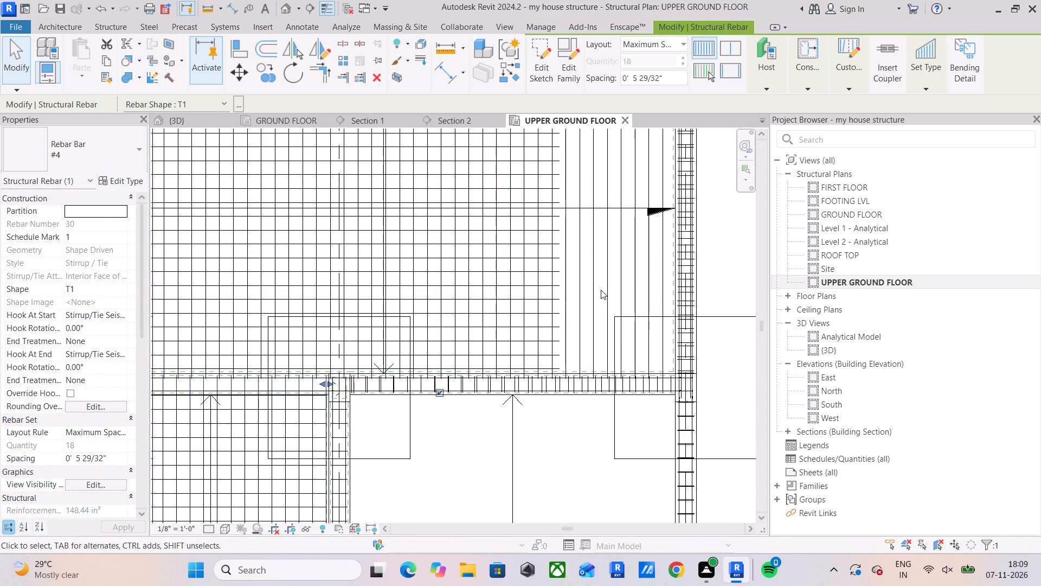
# Pull the east end of the north-south slab bar set back west to the west face of the middle column.
pyautogui.click(665, 272)
pyautogui.click(661, 199)
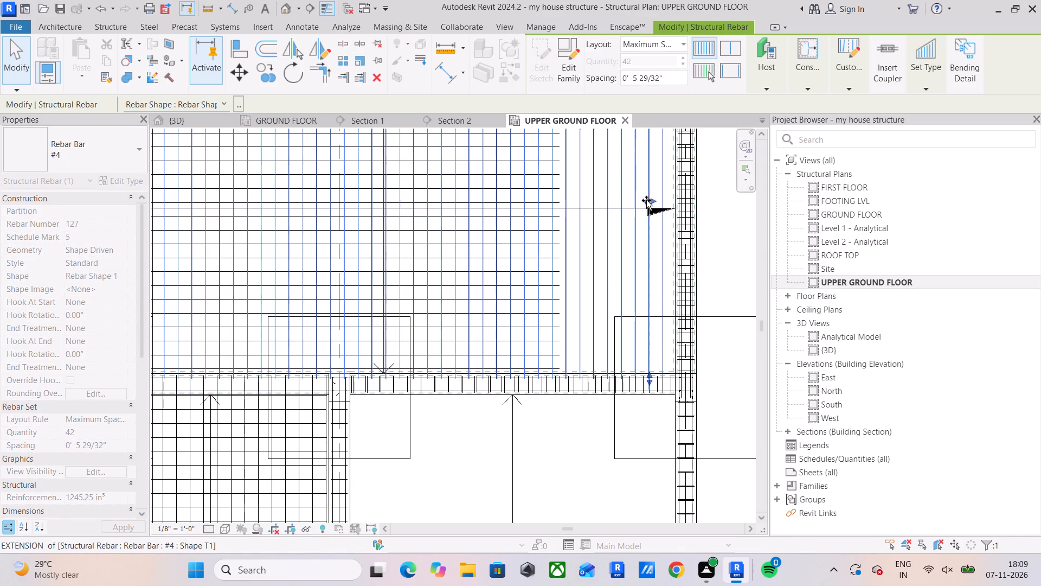
pyautogui.moveTo(333, 420); pyautogui.dragTo(415, 390, button='middle')
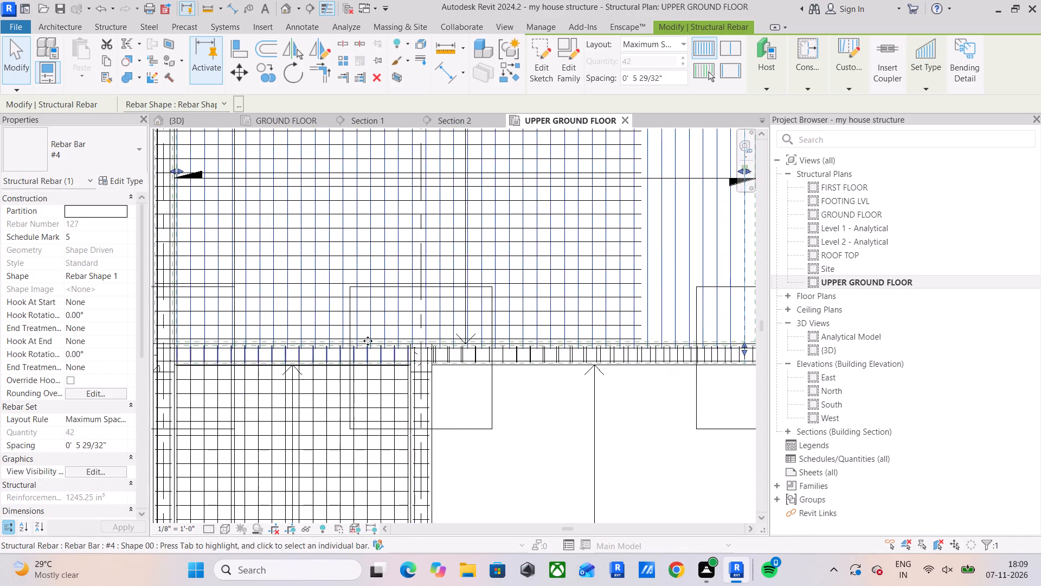
pyautogui.scroll(4, 366, 335)
pyautogui.scroll(8, 425, 374)
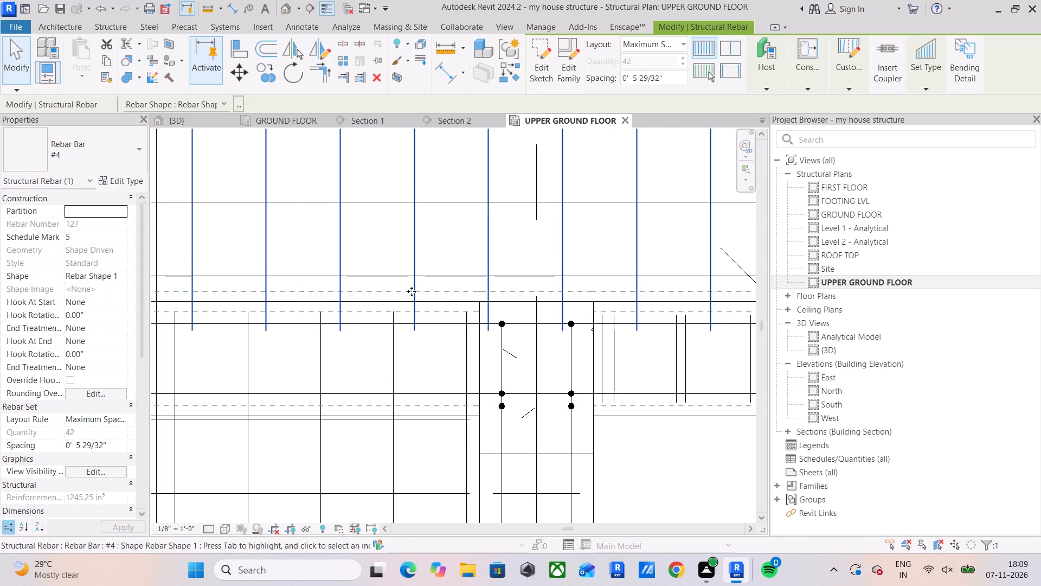
pyautogui.scroll(-9, 415, 296)
pyautogui.moveTo(447, 303); pyautogui.dragTo(422, 361, button='middle')
pyautogui.scroll(-4, 422, 361)
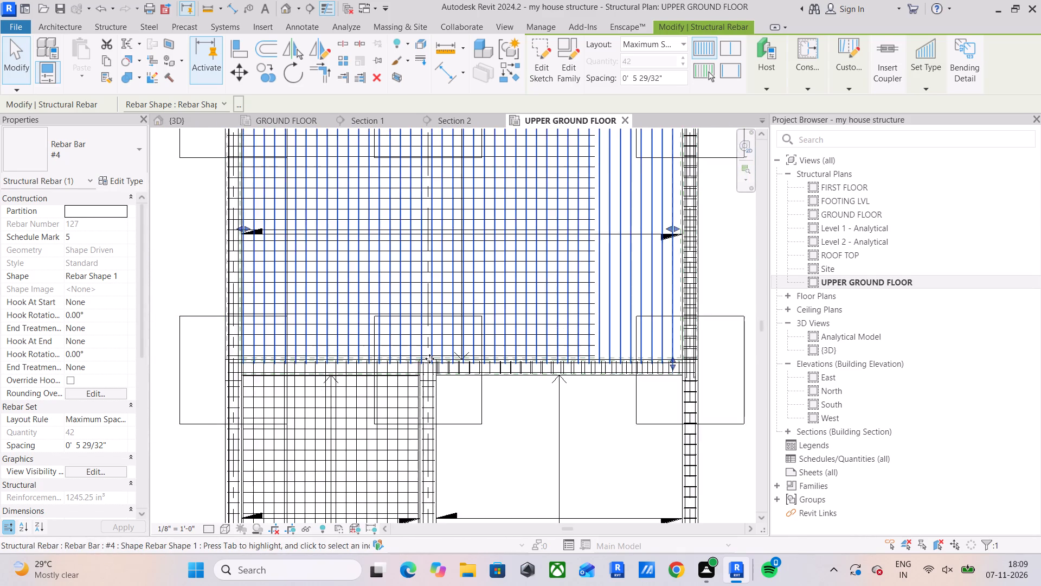
pyautogui.scroll(-2, 429, 359)
pyautogui.middleClick(433, 360)
pyautogui.moveTo(639, 244); pyautogui.dragTo(418, 247)
pyautogui.scroll(4, 418, 247)
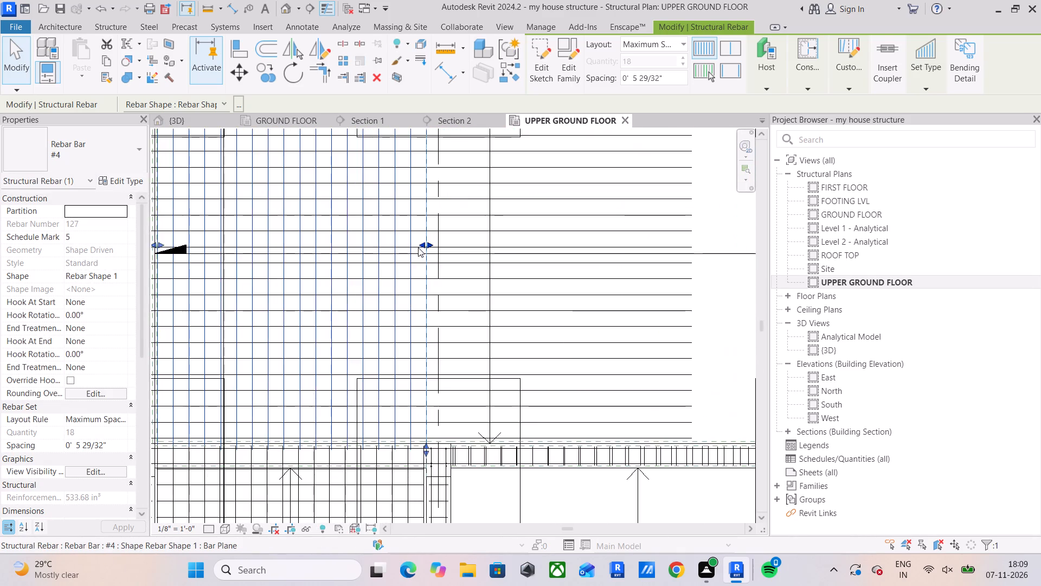
# Pull the east end of the north panel's north-south slab bar set slightly farther west, clear of the middle column.
pyautogui.scroll(4, 418, 247)
pyautogui.moveTo(424, 264); pyautogui.dragTo(439, 144, button='middle')
pyautogui.scroll(-3, 441, 202)
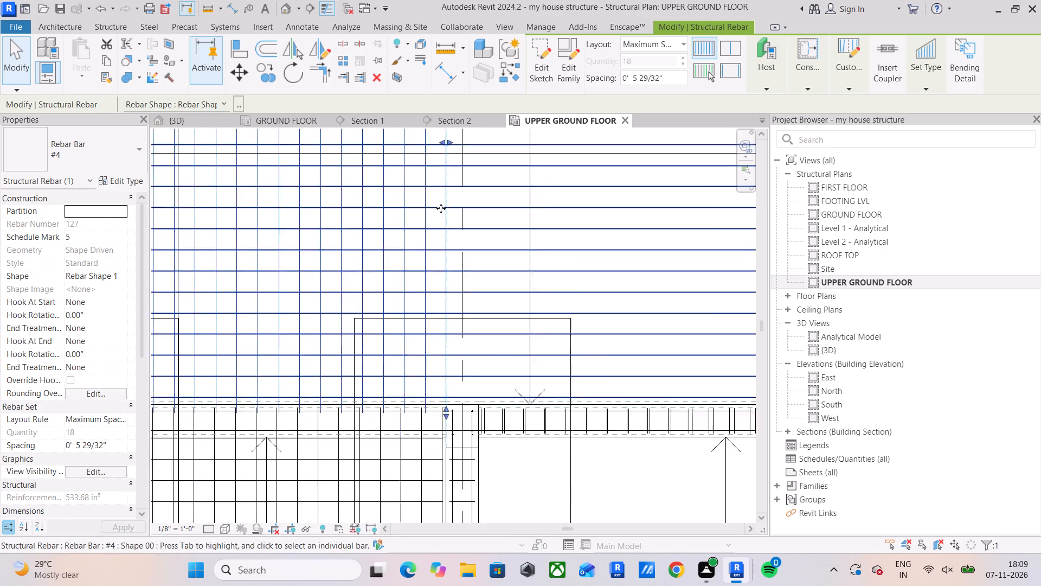
pyautogui.scroll(-1, 441, 208)
pyautogui.moveTo(440, 156); pyautogui.dragTo(432, 157)
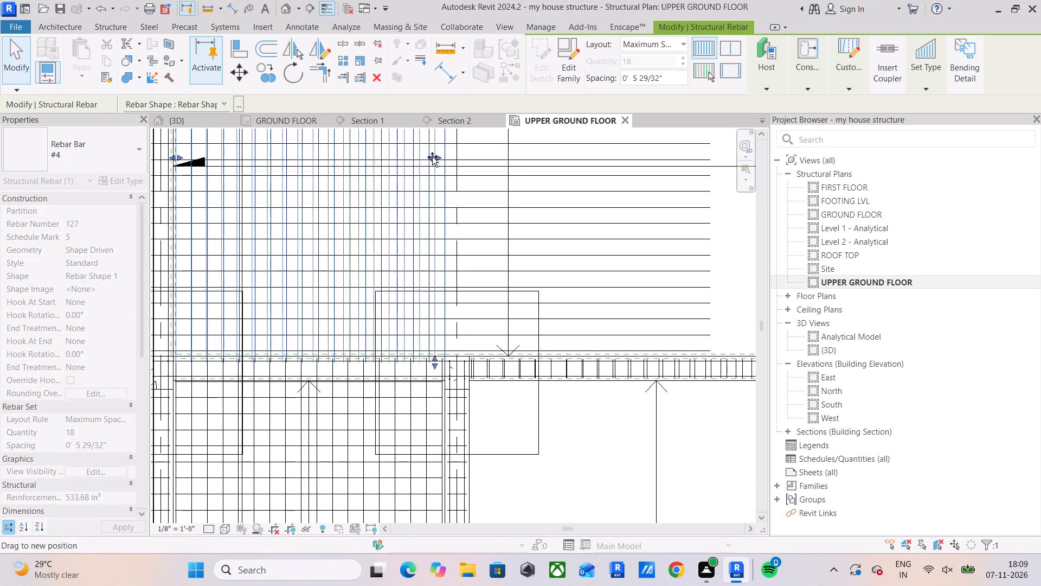
pyautogui.moveTo(432, 157); pyautogui.dragTo(430, 157)
pyautogui.scroll(5, 446, 310)
pyautogui.scroll(5, 439, 432)
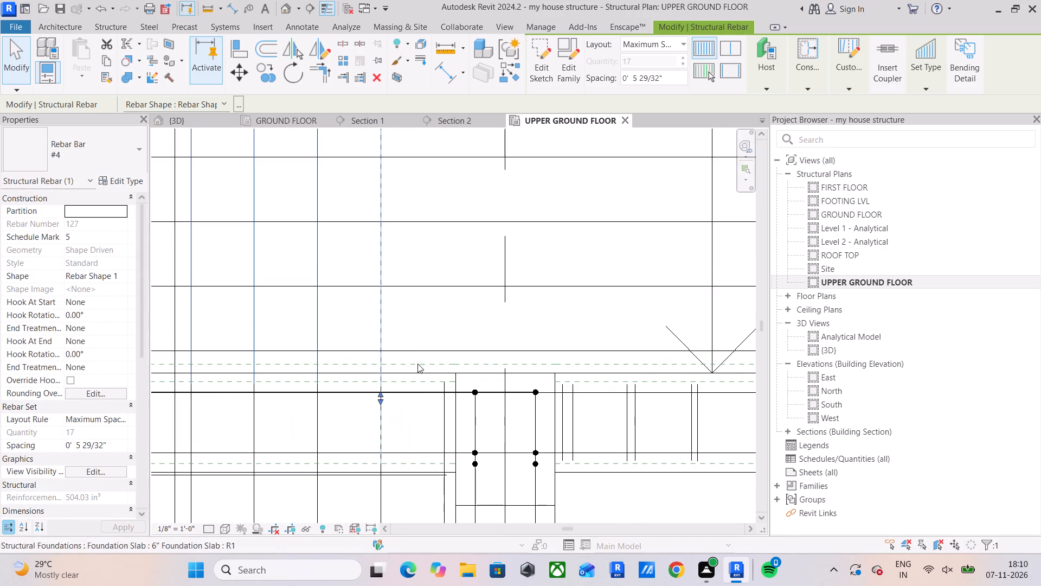
pyautogui.click(424, 331)
pyautogui.click(378, 307)
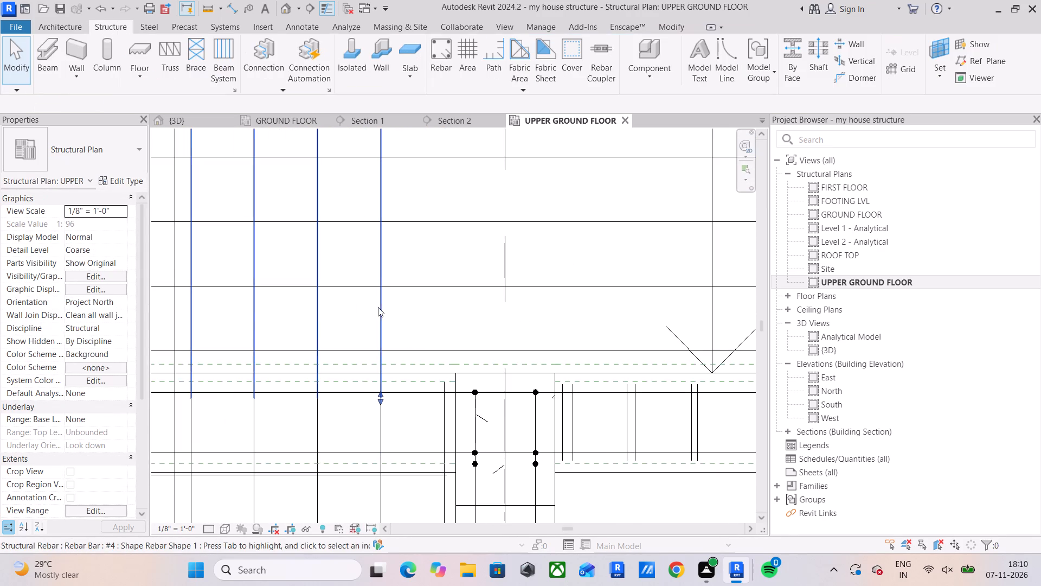
# Copy both slab bar sets of the southwest panel into the adjacent southeast panel, from its northwest inner corner to the matching corner.
pyautogui.scroll(-9, 456, 336)
pyautogui.moveTo(515, 332); pyautogui.dragTo(493, 370, button='middle')
pyautogui.scroll(-4, 494, 370)
pyautogui.moveTo(505, 371); pyautogui.dragTo(455, 426, button='middle')
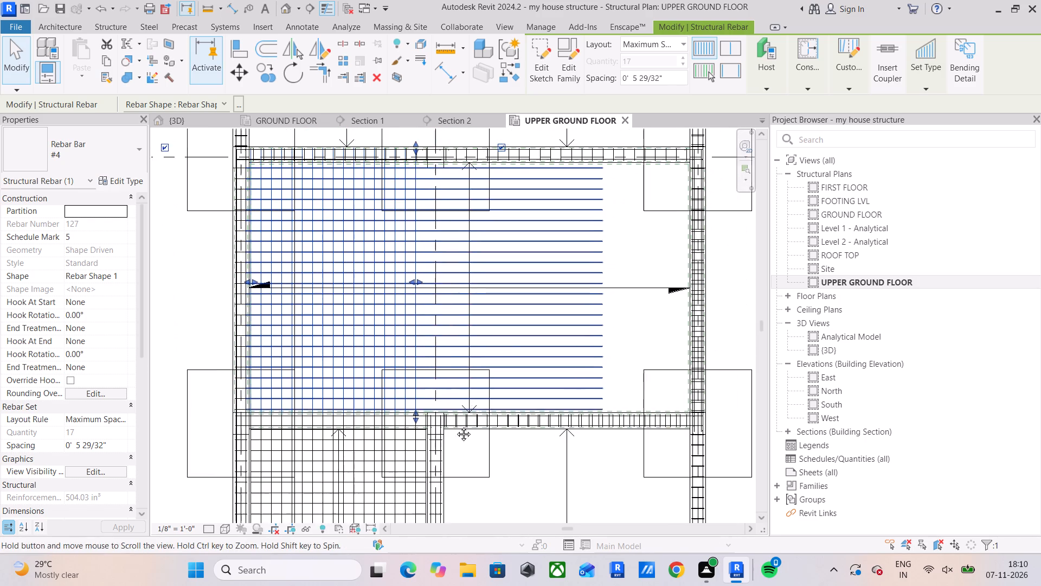
pyautogui.moveTo(455, 426); pyautogui.dragTo(454, 428, button='middle')
pyautogui.moveTo(505, 438); pyautogui.dragTo(491, 351, button='middle')
pyautogui.moveTo(432, 405); pyautogui.dragTo(479, 303, button='middle')
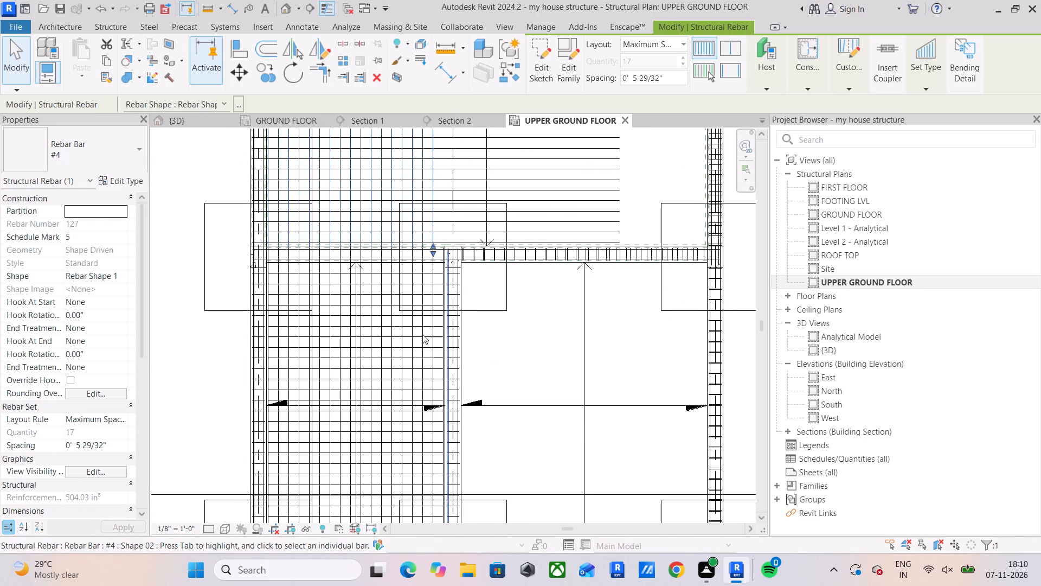
pyautogui.scroll(10, 391, 334)
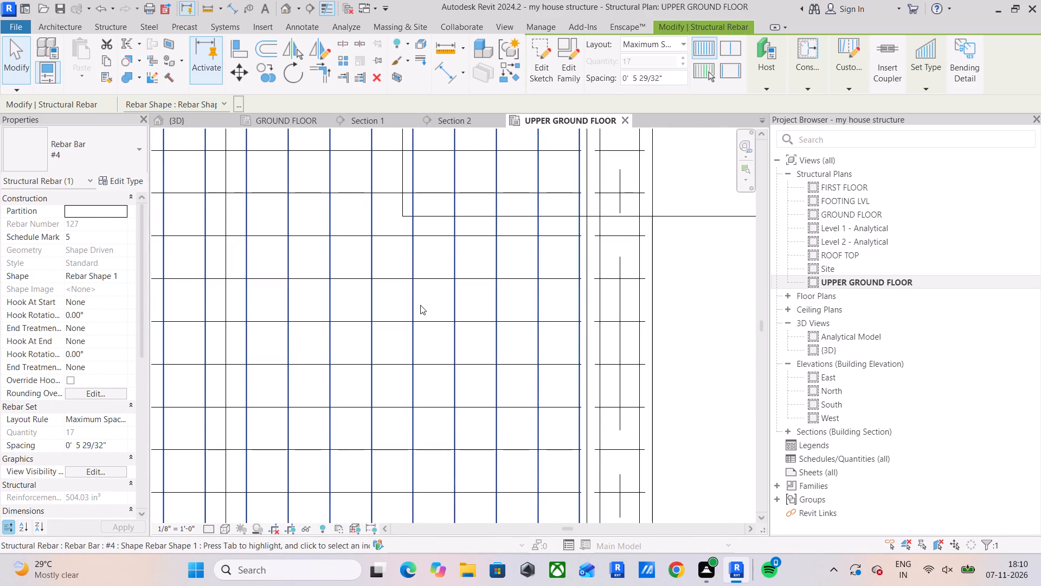
pyautogui.scroll(-4, 420, 305)
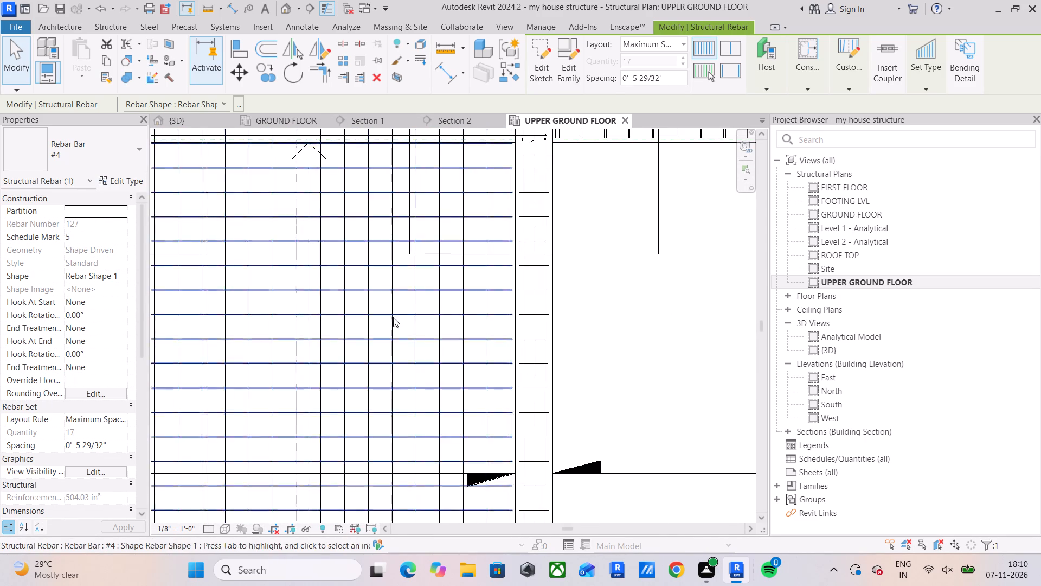
pyautogui.scroll(4, 393, 317)
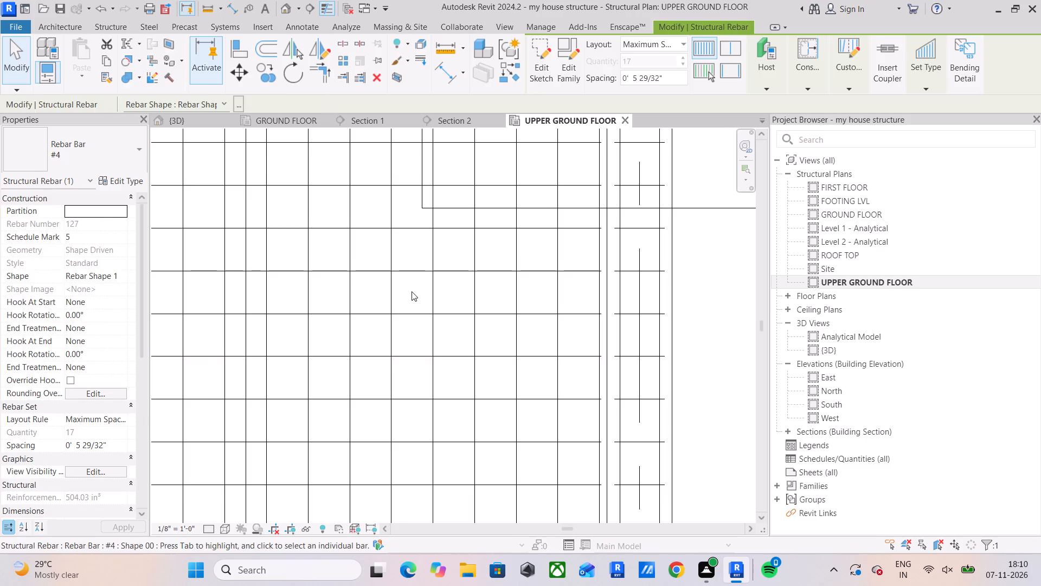
pyautogui.moveTo(412, 291); pyautogui.dragTo(377, 328)
pyautogui.scroll(-4, 356, 238)
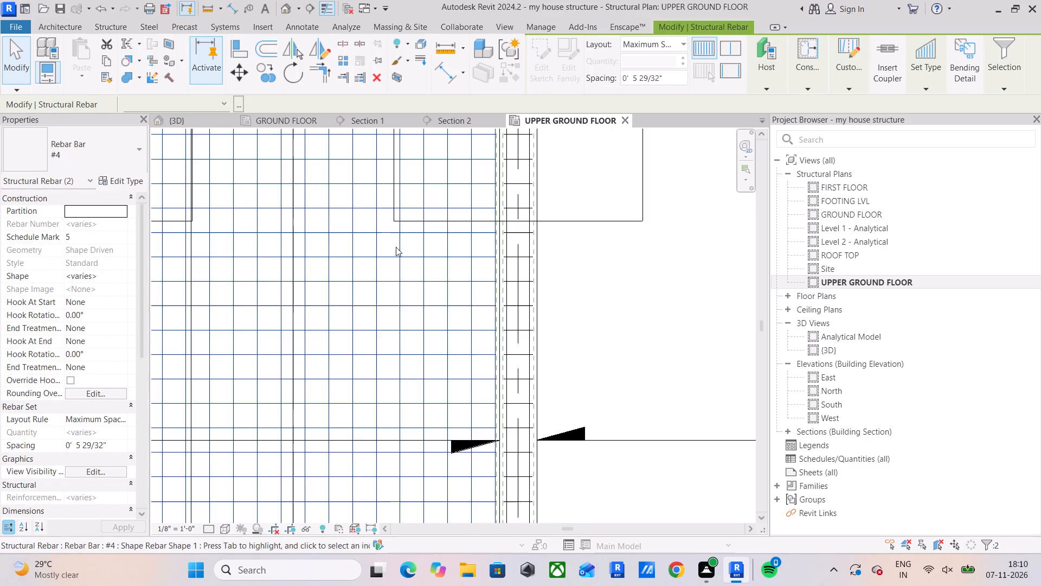
pyautogui.scroll(-3, 396, 247)
pyautogui.moveTo(396, 256); pyautogui.dragTo(382, 296, button='middle')
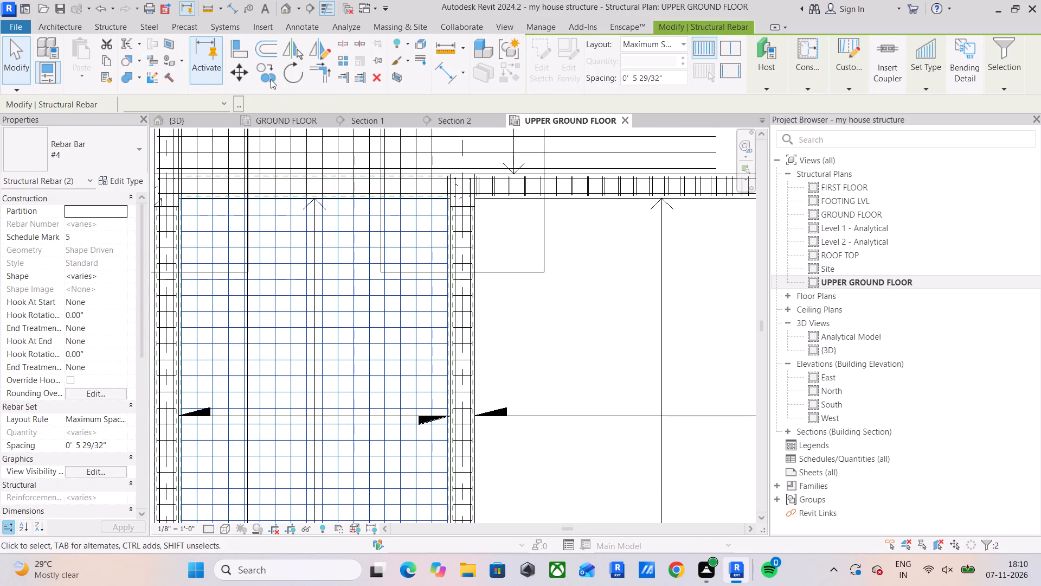
pyautogui.click(270, 79)
pyautogui.moveTo(239, 205); pyautogui.dragTo(332, 221, button='middle')
pyautogui.scroll(3, 282, 208)
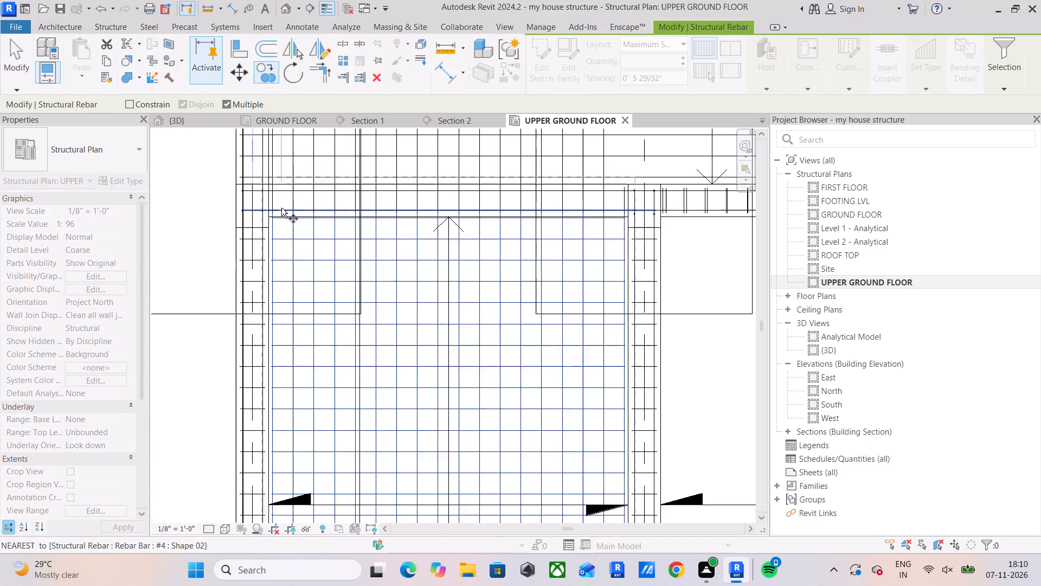
pyautogui.scroll(11, 281, 208)
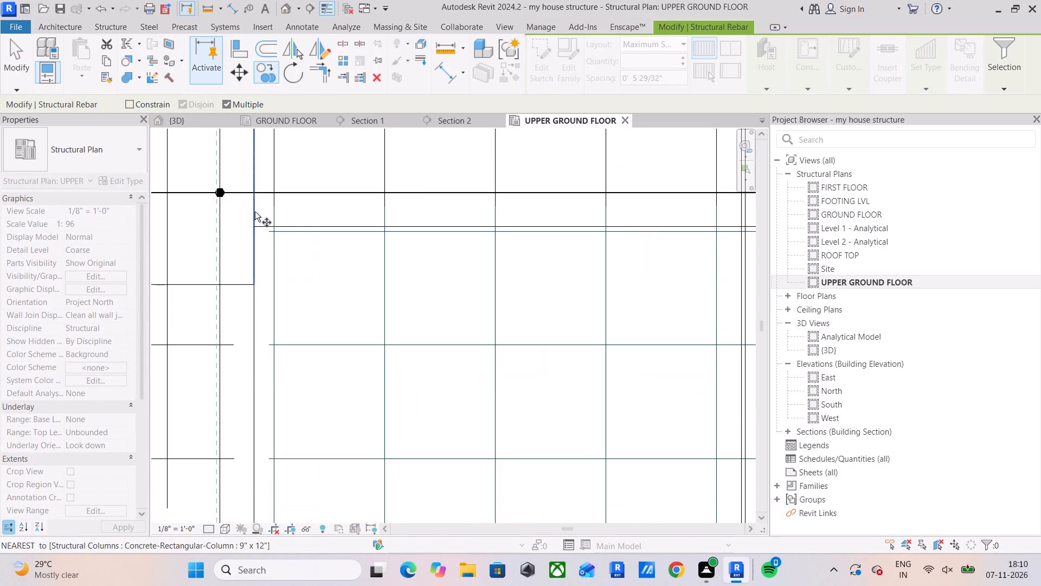
pyautogui.click(253, 224)
pyautogui.scroll(-11, 389, 232)
pyautogui.moveTo(474, 227); pyautogui.dragTo(466, 229, button='middle')
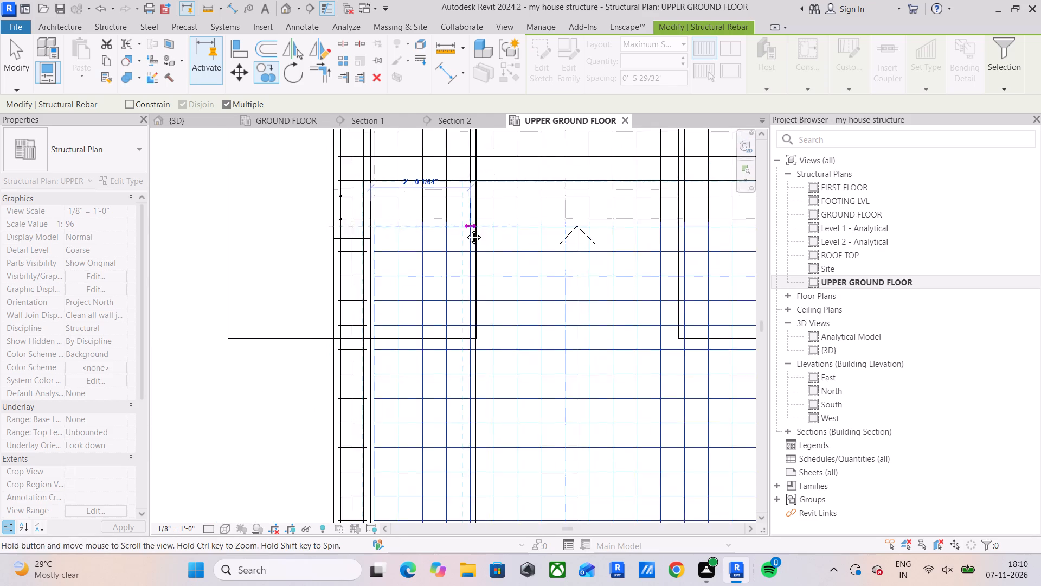
pyautogui.moveTo(466, 229); pyautogui.dragTo(111, 232, button='middle')
pyautogui.scroll(11, 404, 222)
pyautogui.click(553, 246)
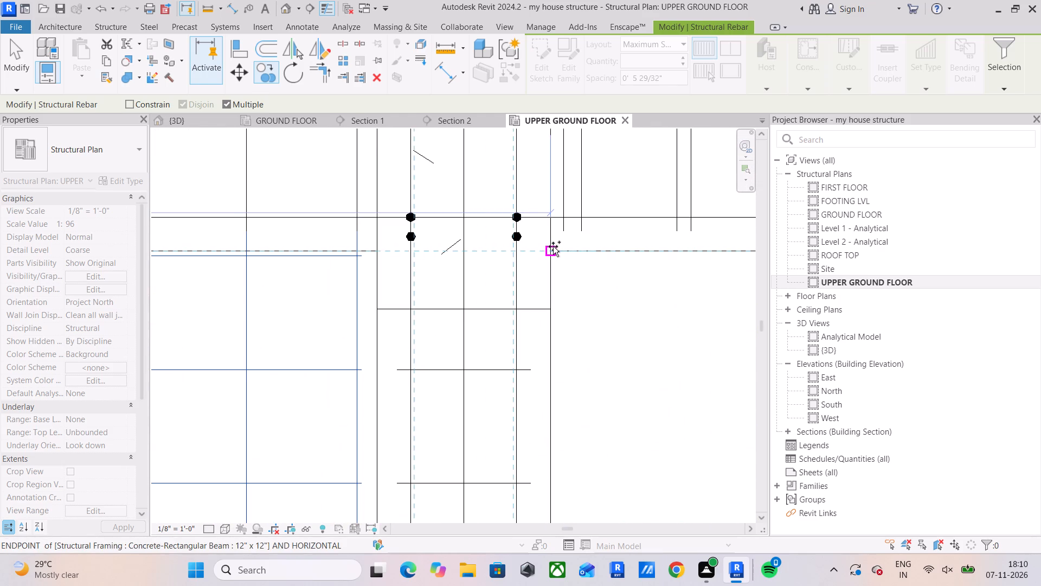
pyautogui.scroll(-12, 554, 246)
pyautogui.moveTo(558, 248); pyautogui.dragTo(434, 149, button='middle')
pyautogui.scroll(-5, 526, 259)
pyautogui.moveTo(529, 262); pyautogui.dragTo(465, 180, button='middle')
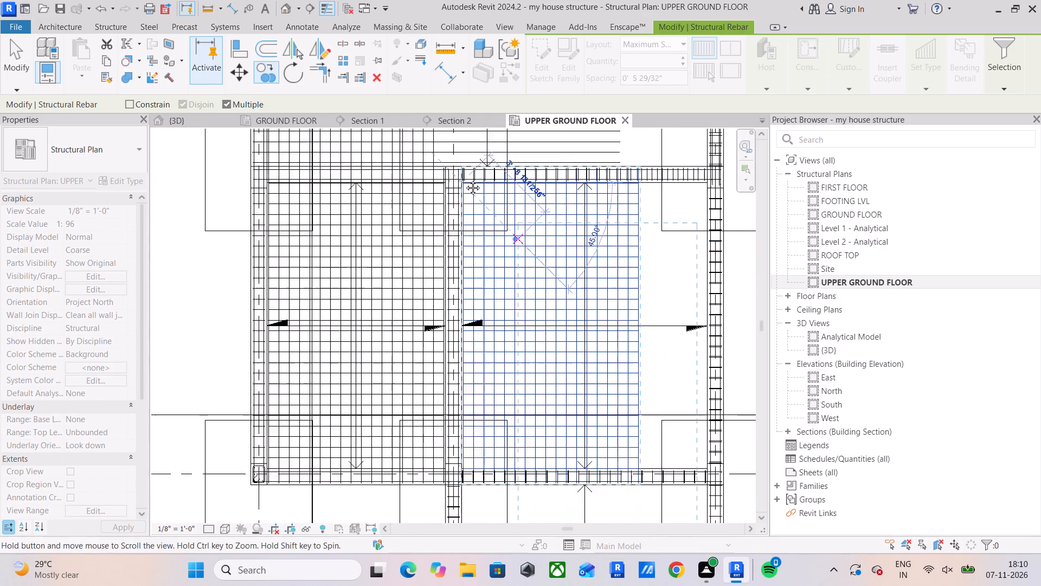
pyautogui.moveTo(465, 180); pyautogui.dragTo(453, 163, button='middle')
pyautogui.scroll(3, 583, 234)
pyautogui.press('Escape')
pyautogui.press('Escape')
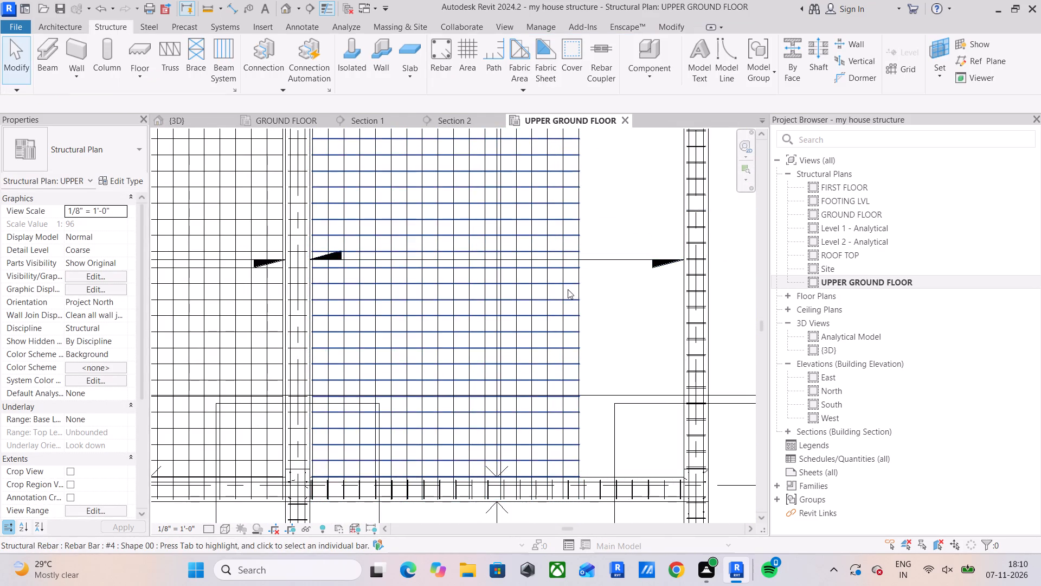
# Extend the east end of the copied east-west slab bar set across the southeast panel into the east beam.
pyautogui.scroll(5, 556, 283)
pyautogui.click(582, 255)
pyautogui.scroll(-6, 659, 248)
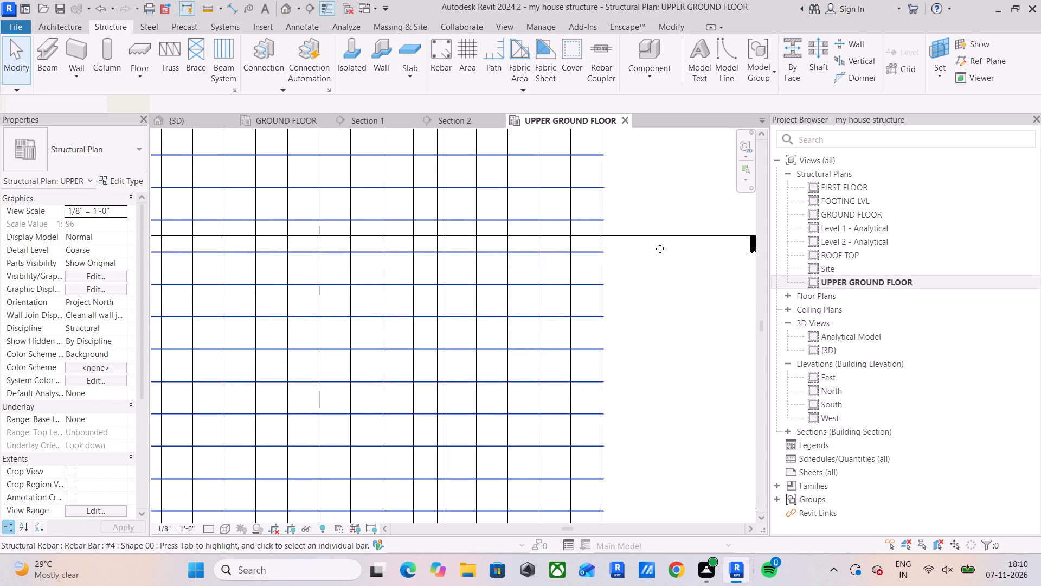
pyautogui.moveTo(659, 251); pyautogui.dragTo(526, 259, button='middle')
pyautogui.scroll(-4, 527, 259)
pyautogui.moveTo(528, 180); pyautogui.dragTo(528, 250, button='middle')
pyautogui.scroll(2, 516, 195)
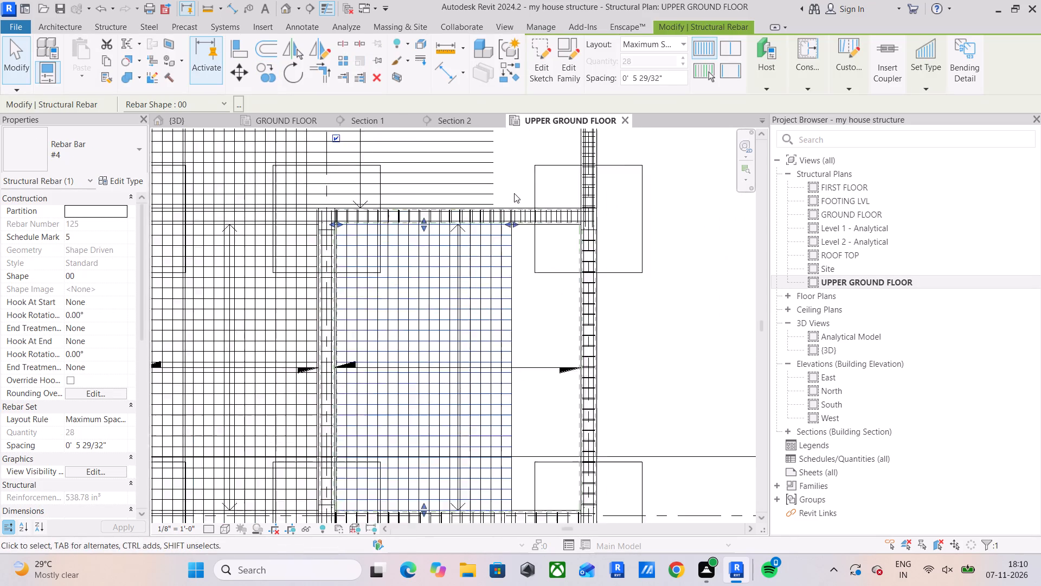
pyautogui.scroll(9, 514, 193)
pyautogui.scroll(3, 489, 251)
pyautogui.moveTo(481, 248); pyautogui.dragTo(614, 246)
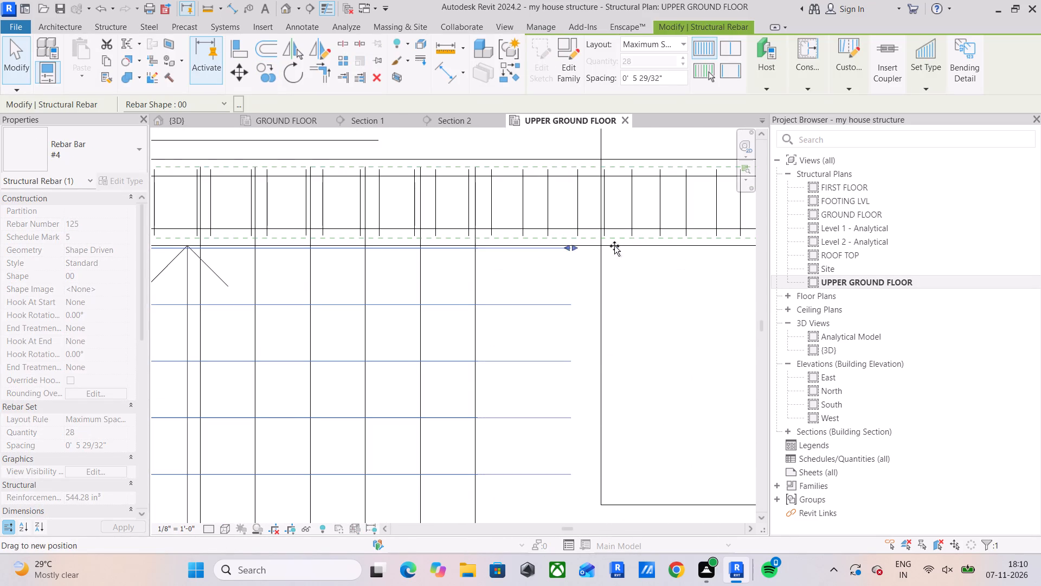
pyautogui.moveTo(614, 246); pyautogui.dragTo(673, 246)
pyautogui.scroll(-3, 676, 247)
pyautogui.moveTo(676, 251); pyautogui.dragTo(510, 264, button='middle')
pyautogui.scroll(4, 530, 256)
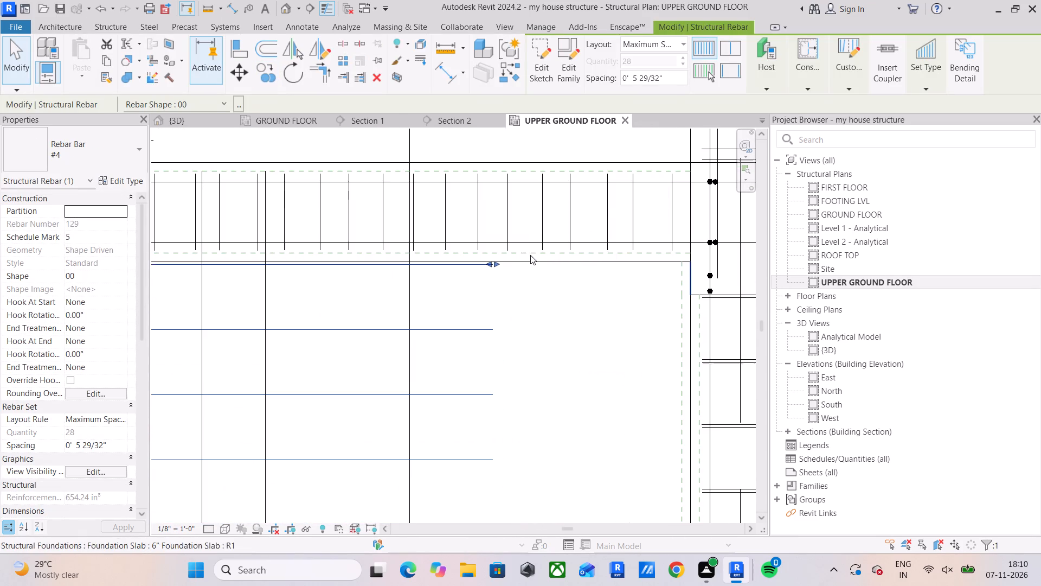
pyautogui.moveTo(497, 262); pyautogui.dragTo(702, 271)
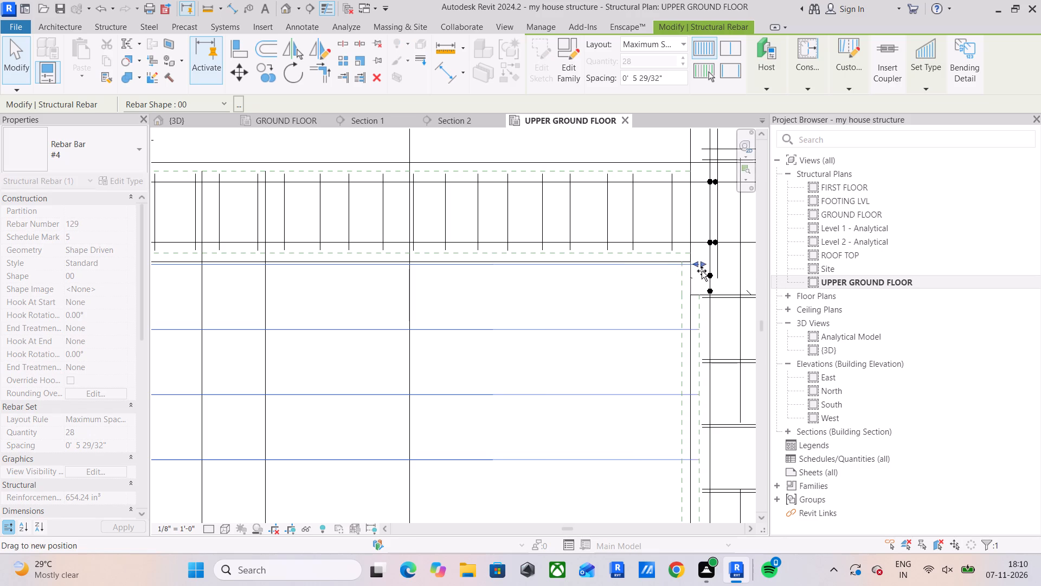
pyautogui.moveTo(702, 271); pyautogui.dragTo(704, 271)
# Delete the overlapping duplicate stirrup set in the east beam beside the southeast panel.
pyautogui.moveTo(705, 295); pyautogui.dragTo(626, 240, button='middle')
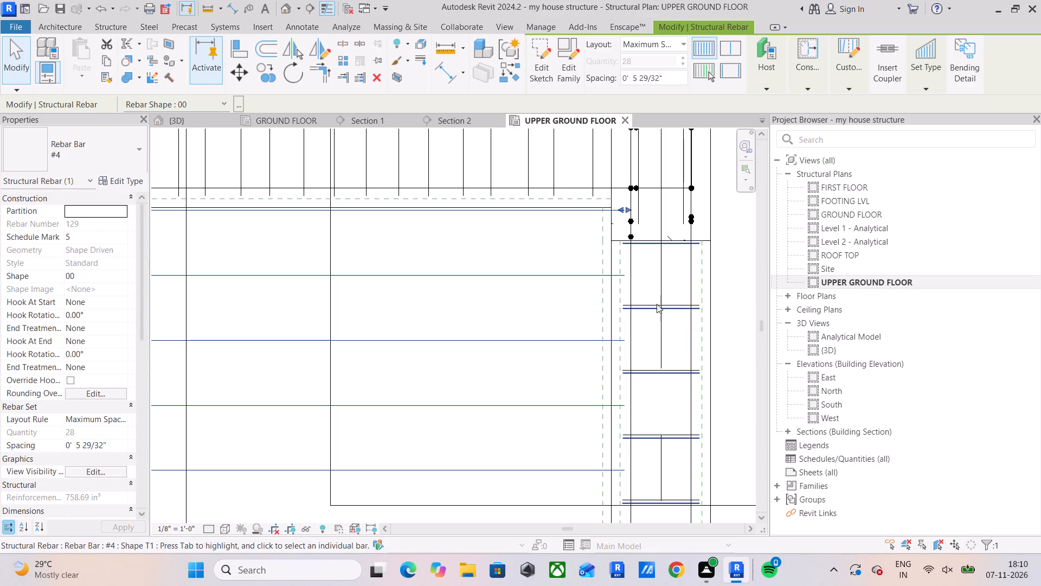
pyautogui.click(657, 304)
pyautogui.press('Delete')
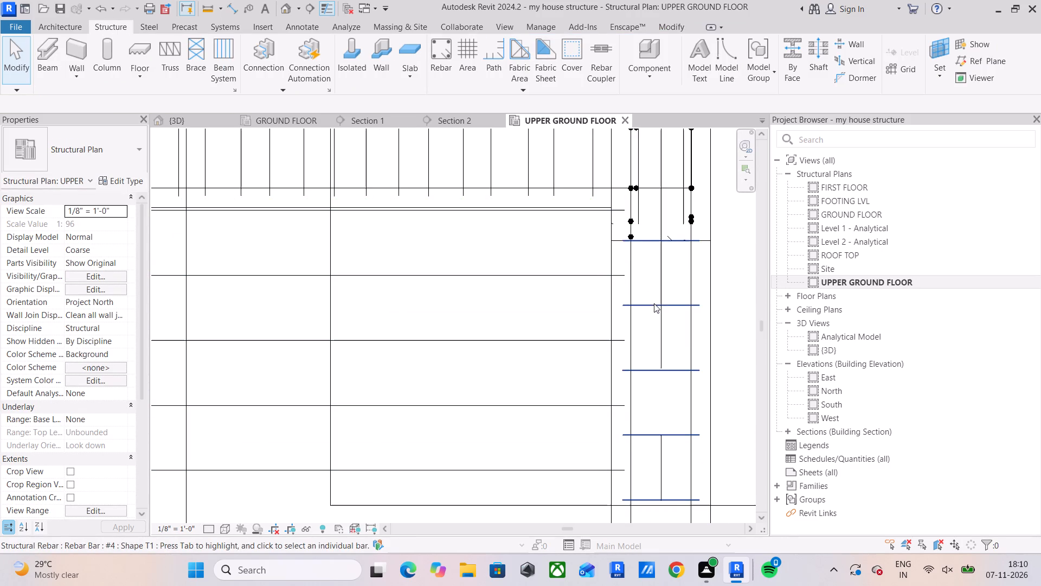
# Shorten the remaining east beam stirrup set at its north and south ends so it clears the columns.
pyautogui.click(654, 303)
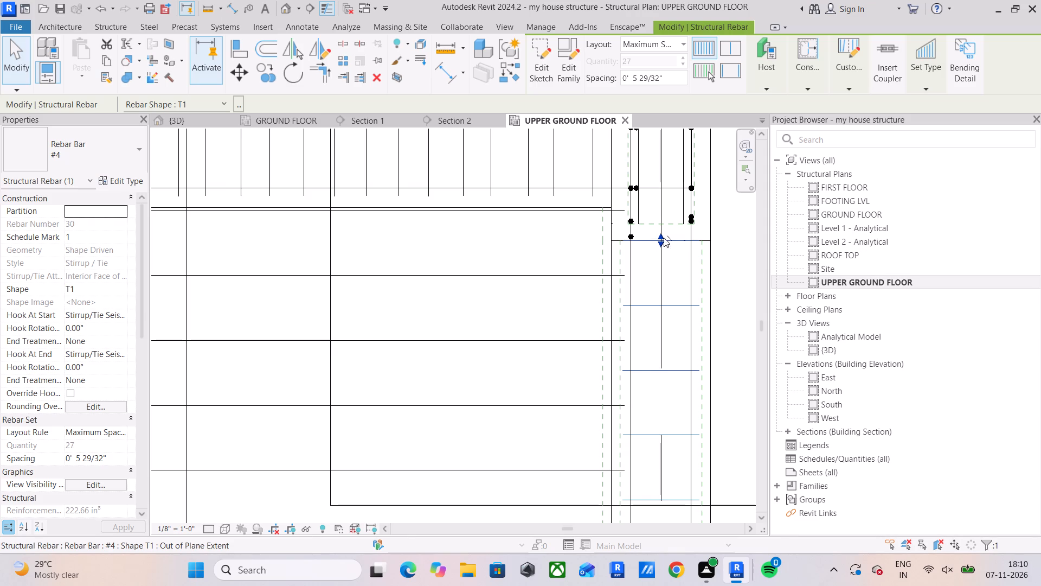
pyautogui.moveTo(663, 241); pyautogui.dragTo(658, 271)
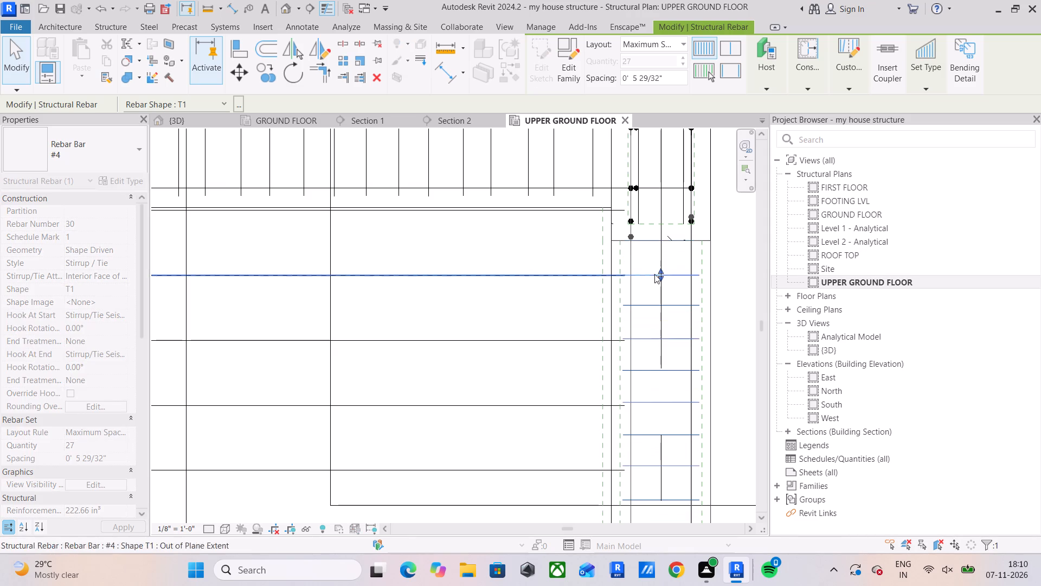
pyautogui.scroll(-2, 516, 311)
pyautogui.moveTo(517, 310); pyautogui.dragTo(530, 244, button='middle')
pyautogui.scroll(-5, 642, 334)
pyautogui.moveTo(638, 342); pyautogui.dragTo(652, 160, button='middle')
pyautogui.scroll(-2, 655, 432)
pyautogui.moveTo(655, 432); pyautogui.dragTo(646, 208, button='middle')
pyautogui.moveTo(661, 441); pyautogui.dragTo(659, 367, button='middle')
pyautogui.scroll(-1, 659, 367)
pyautogui.scroll(6, 639, 375)
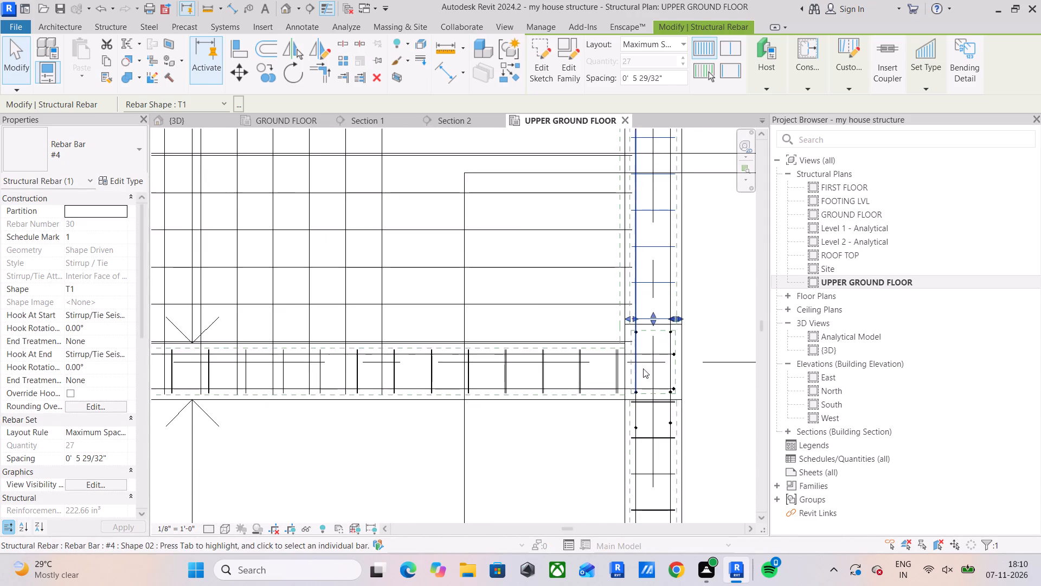
pyautogui.scroll(5, 651, 313)
pyautogui.moveTo(654, 323); pyautogui.dragTo(654, 300)
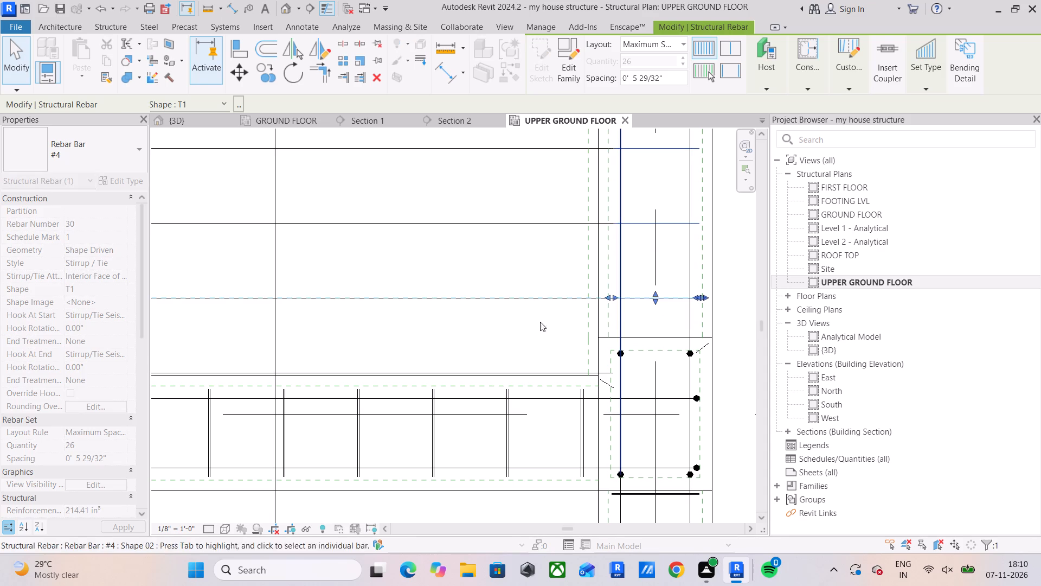
pyautogui.click(479, 327)
# Delete the overlapping duplicate stirrup set in the cross beam along the southeast panel's south edge.
pyautogui.scroll(-5, 479, 327)
pyautogui.moveTo(479, 327); pyautogui.dragTo(553, 231, button='middle')
pyautogui.scroll(1, 554, 231)
pyautogui.scroll(-3, 552, 276)
pyautogui.moveTo(552, 279); pyautogui.dragTo(574, 314, button='middle')
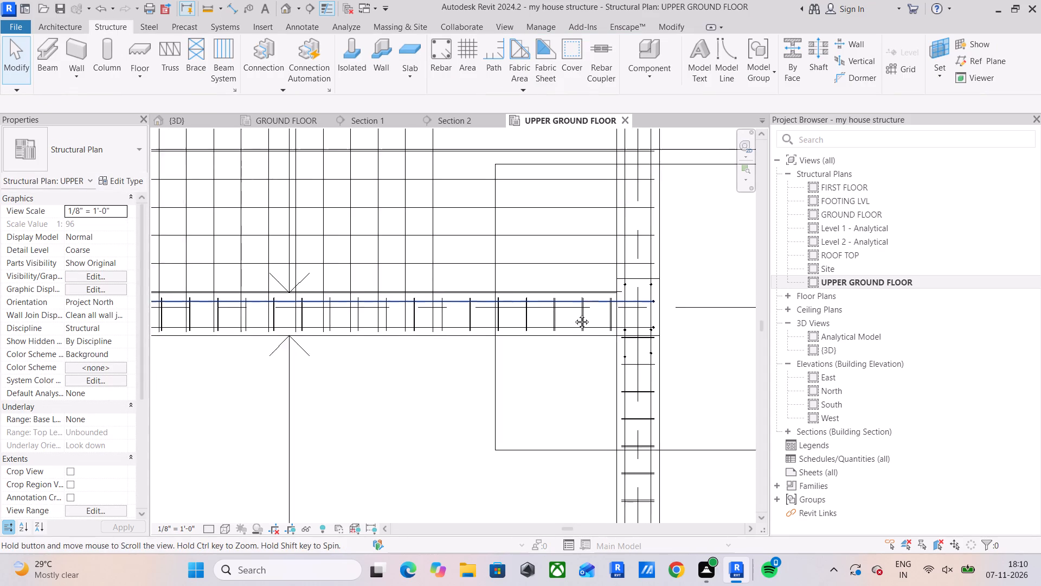
pyautogui.moveTo(574, 314); pyautogui.dragTo(574, 314, button='middle')
pyautogui.scroll(7, 583, 322)
pyautogui.click(590, 322)
pyautogui.press('Delete')
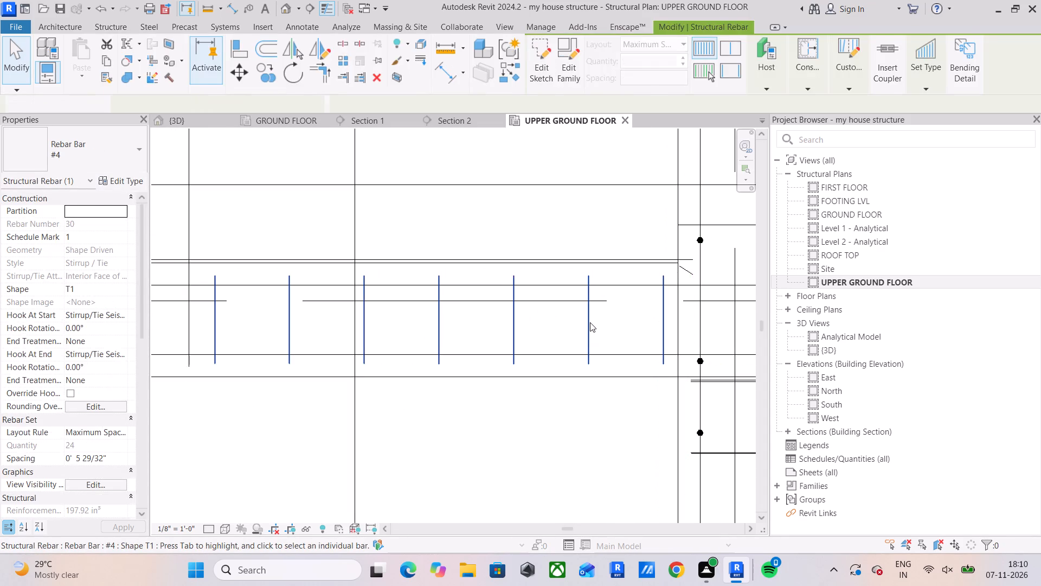
# Start a thin detail line at the cross beam beside the middle column and save the project.
pyautogui.scroll(-7, 590, 324)
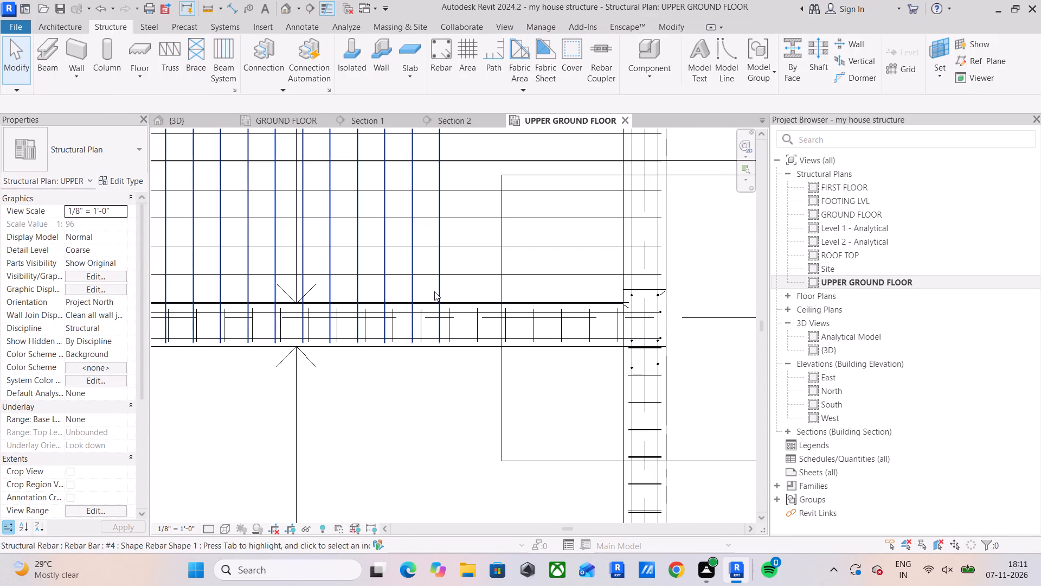
pyautogui.click(436, 291)
pyautogui.moveTo(506, 305); pyautogui.dragTo(712, 277, button='middle')
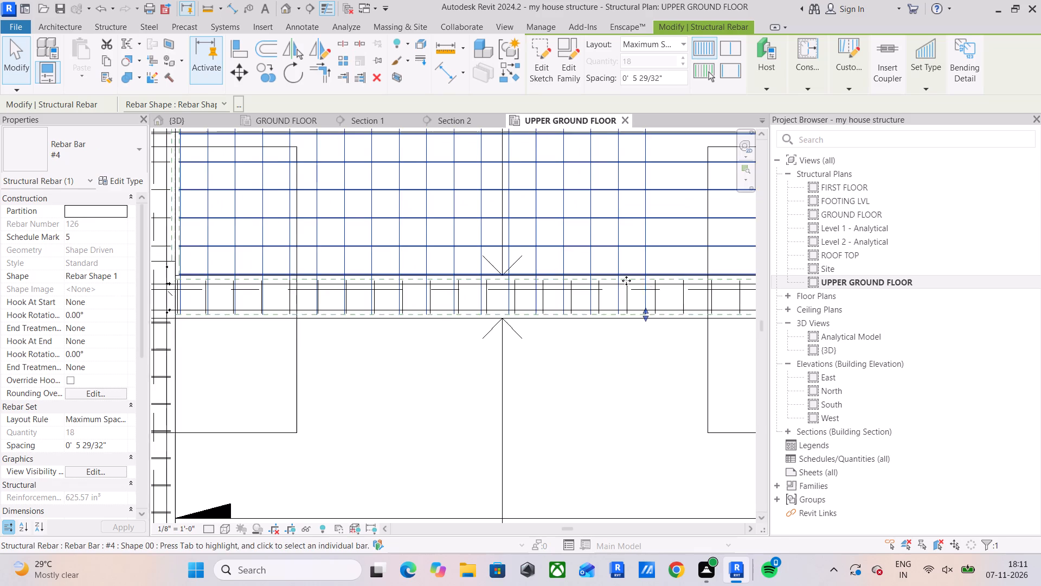
pyautogui.scroll(-4, 530, 285)
pyautogui.moveTo(531, 285); pyautogui.dragTo(588, 282, button='middle')
pyautogui.scroll(6, 301, 308)
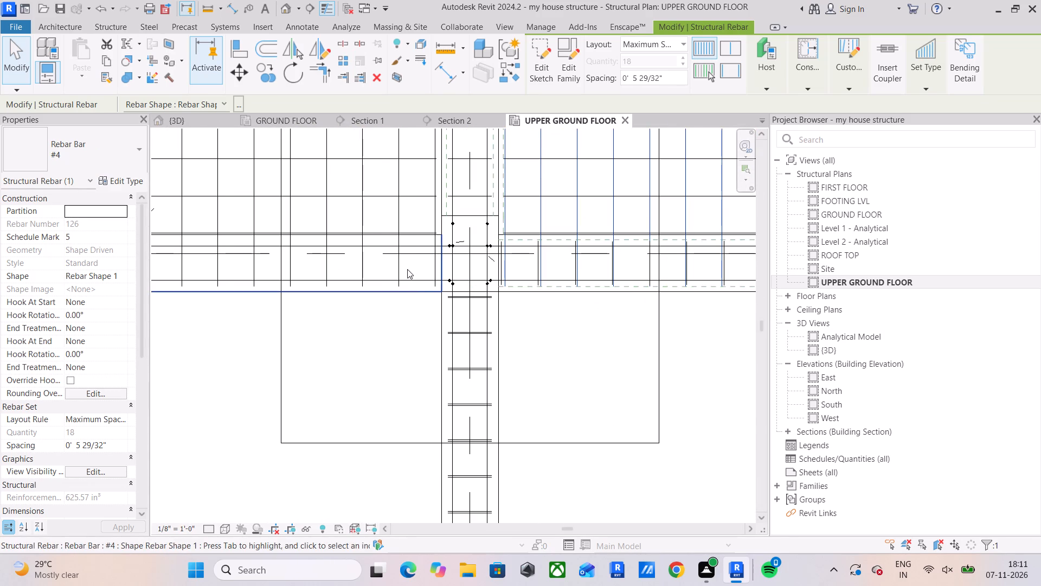
pyautogui.click(287, 26)
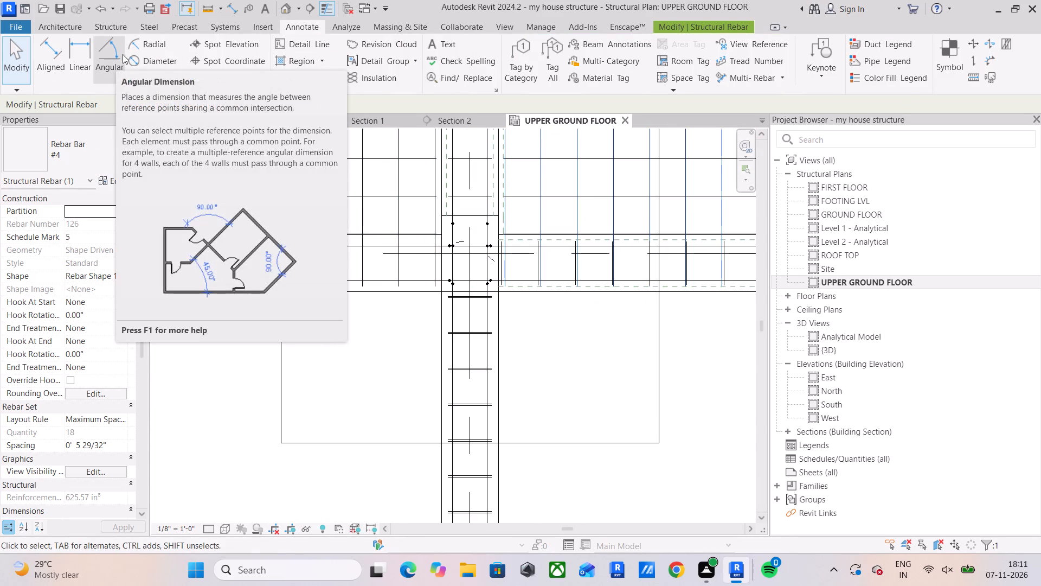
pyautogui.click(298, 49)
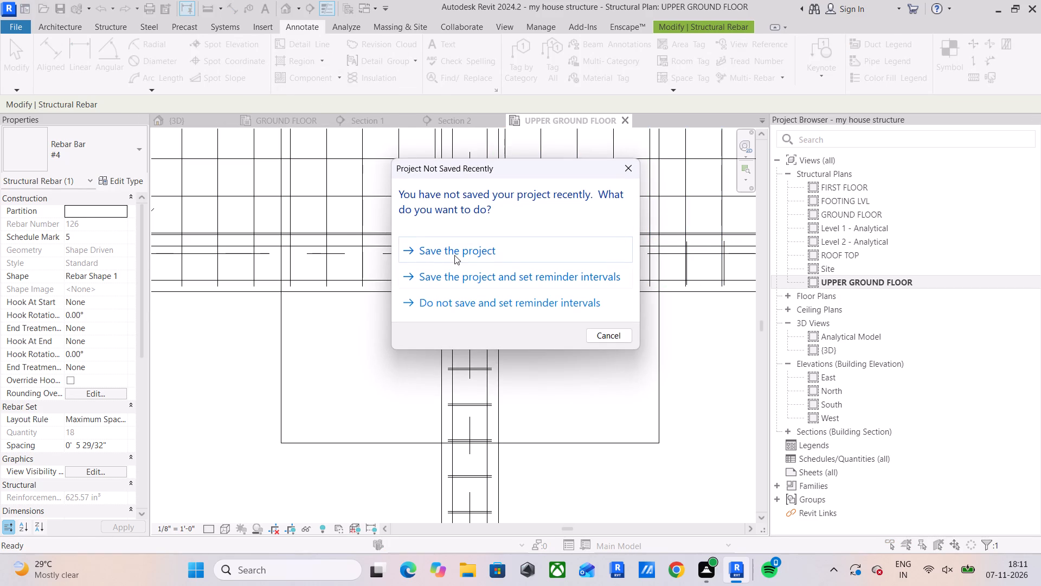
pyautogui.click(463, 248)
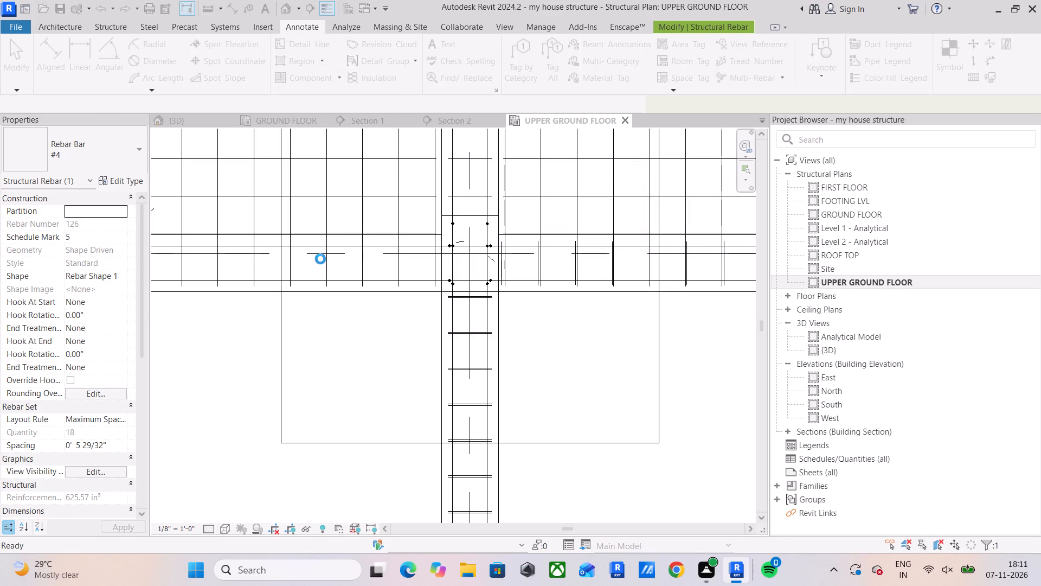
# Draw a U-shaped detail-line marker joining two adjacent stirrups west of the middle column, with a west leg about 10 inches long.
pyautogui.scroll(4, 373, 260)
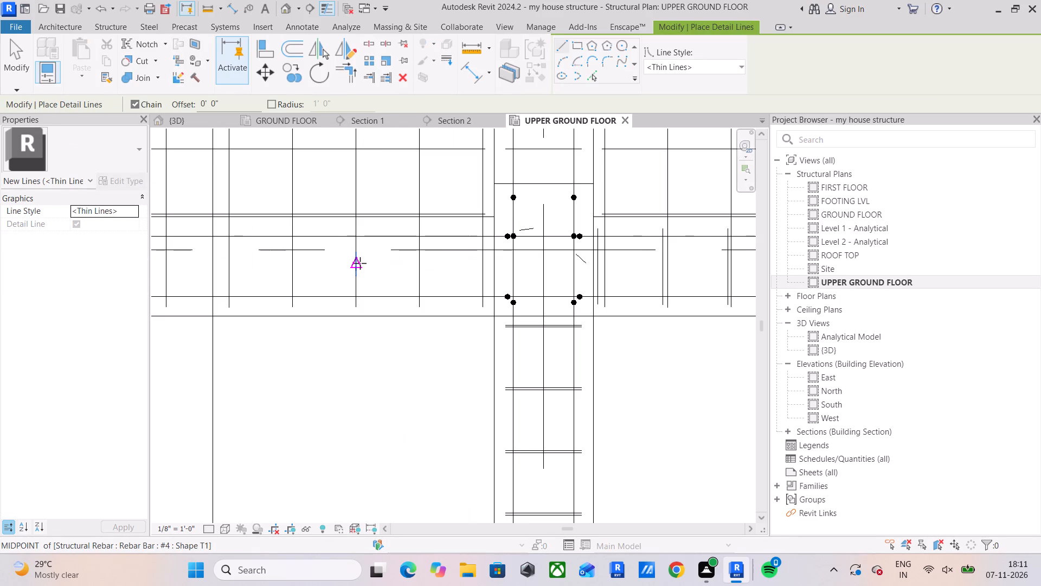
pyautogui.click(359, 264)
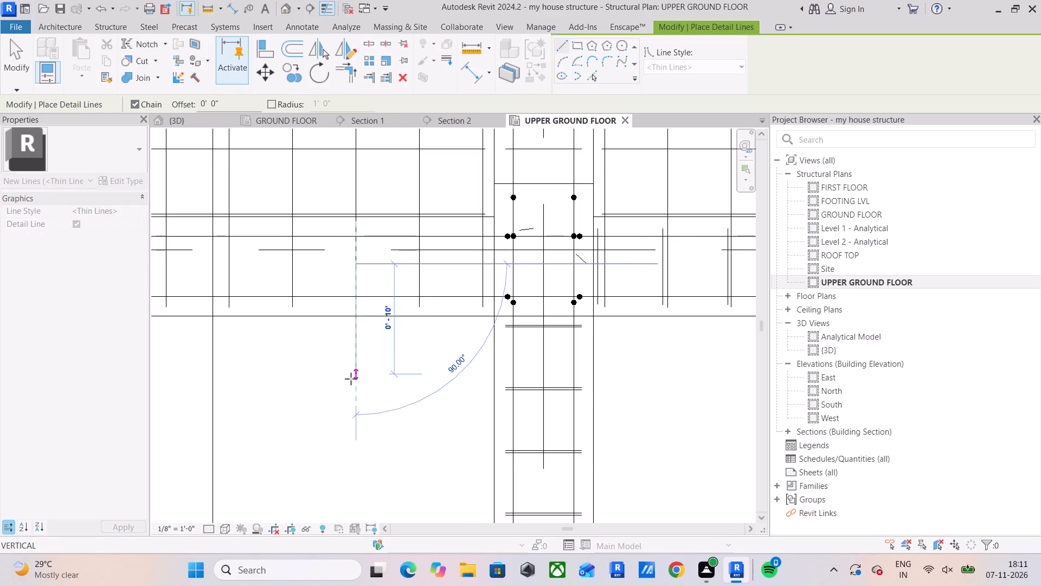
pyautogui.click(351, 379)
pyautogui.click(429, 377)
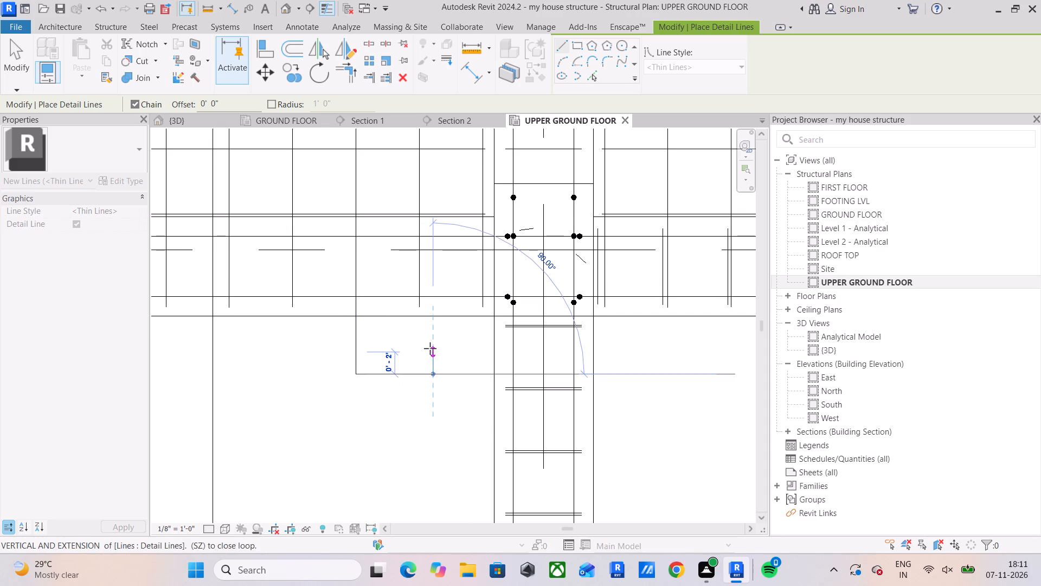
pyautogui.hotkey('ctrl', 'z')
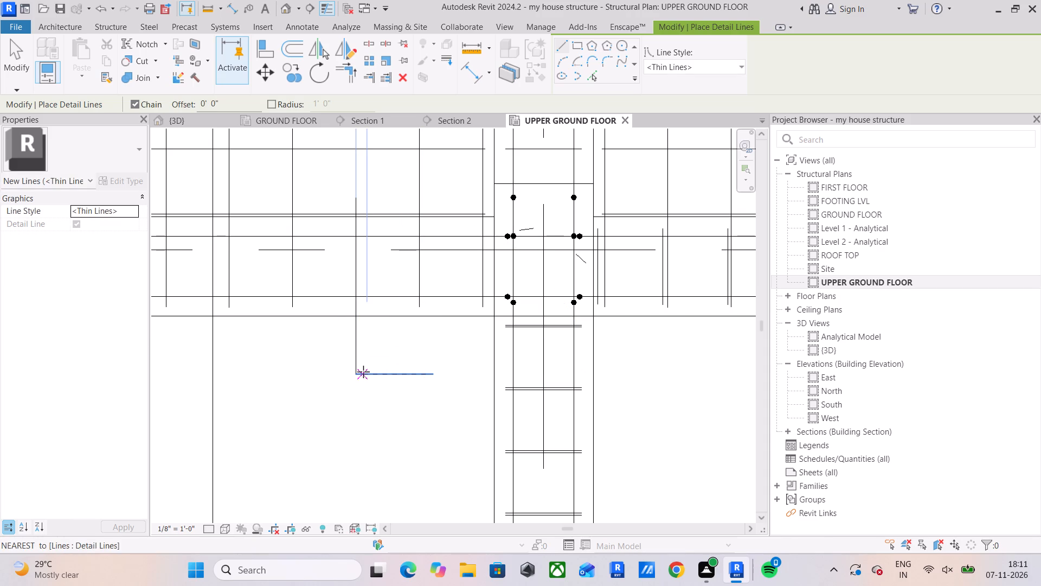
pyautogui.hotkey('ctrl', 'z')
pyautogui.click(357, 373)
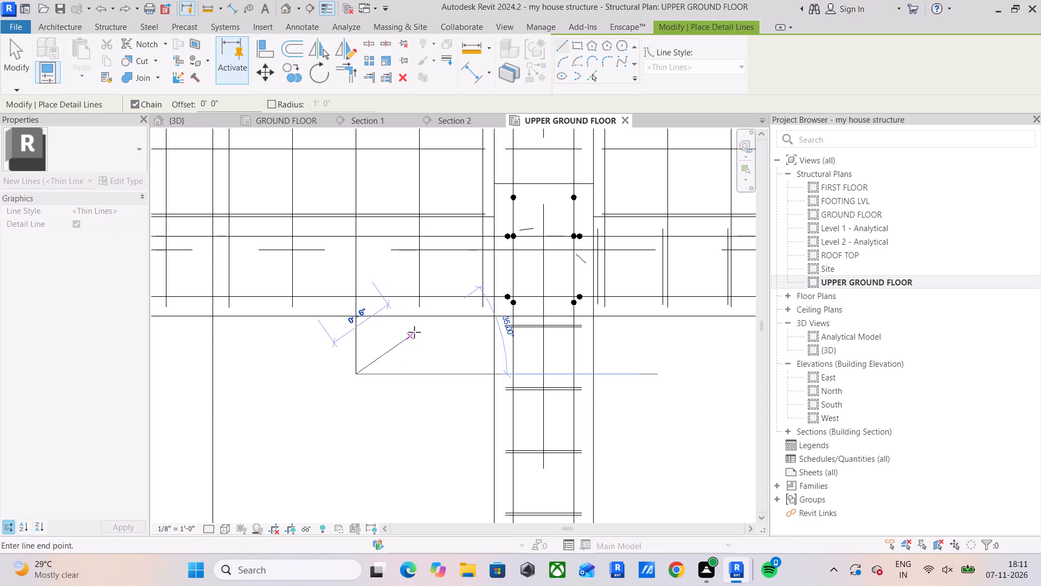
pyautogui.press('Escape')
pyautogui.moveTo(419, 308); pyautogui.dragTo(413, 337)
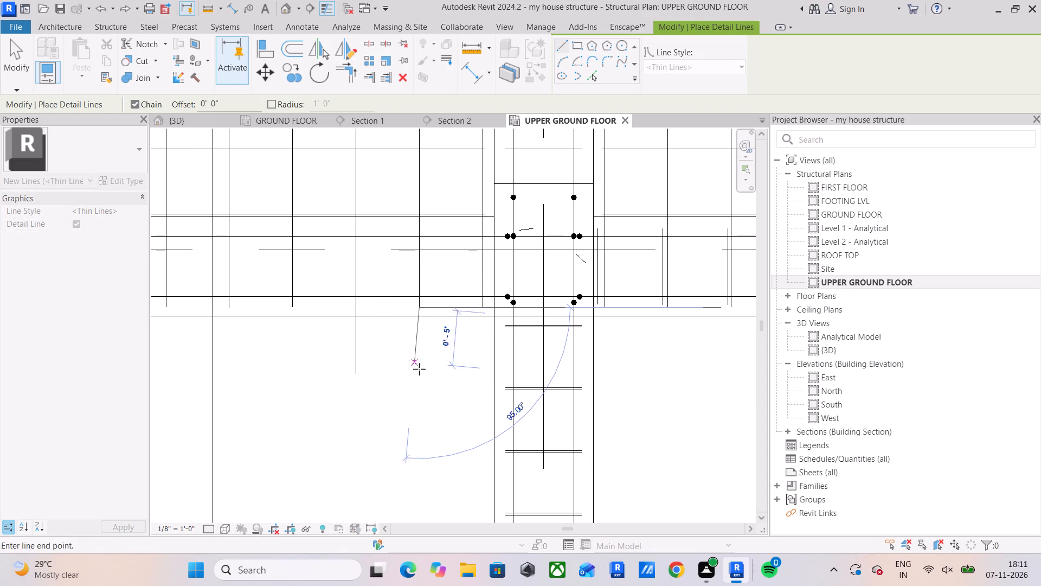
pyautogui.click(422, 370)
pyautogui.click(359, 370)
pyautogui.press('Escape')
pyautogui.press('Escape')
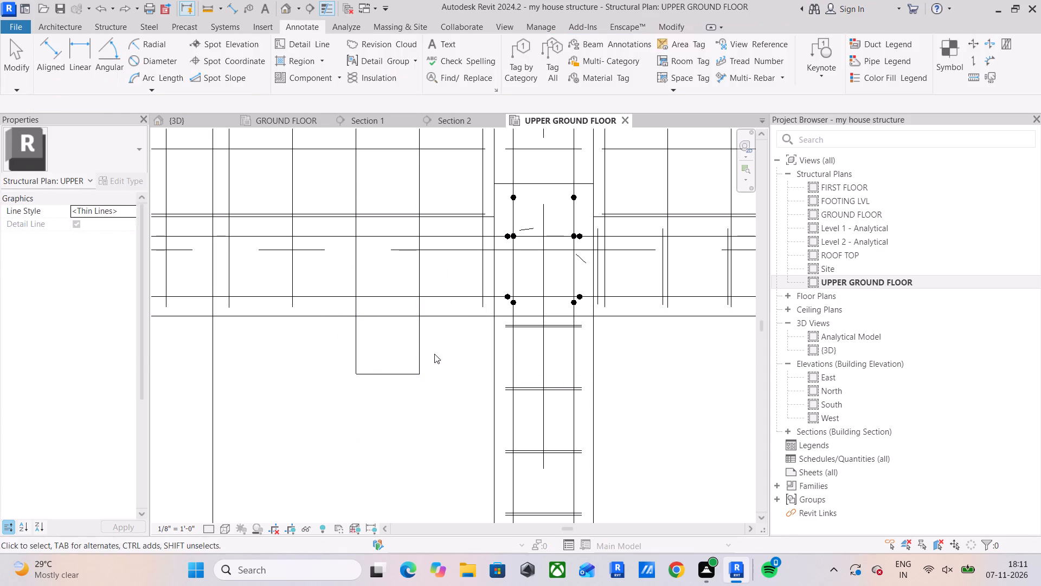
# Copy the U-shaped detail-line marker from the middle column's southwest beam corner to the matching corner at the east column.
pyautogui.moveTo(436, 348); pyautogui.dragTo(321, 392)
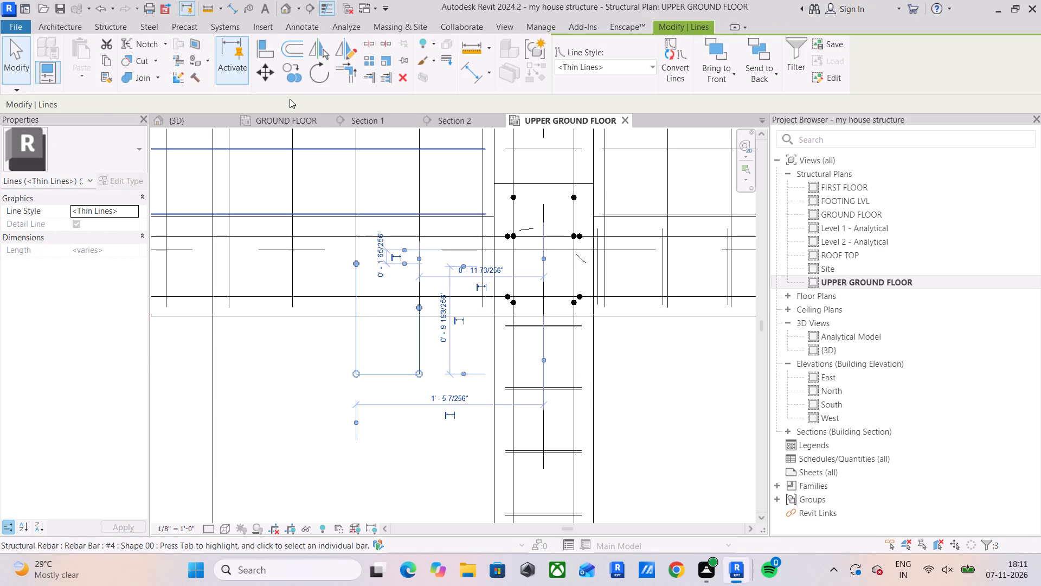
pyautogui.click(289, 70)
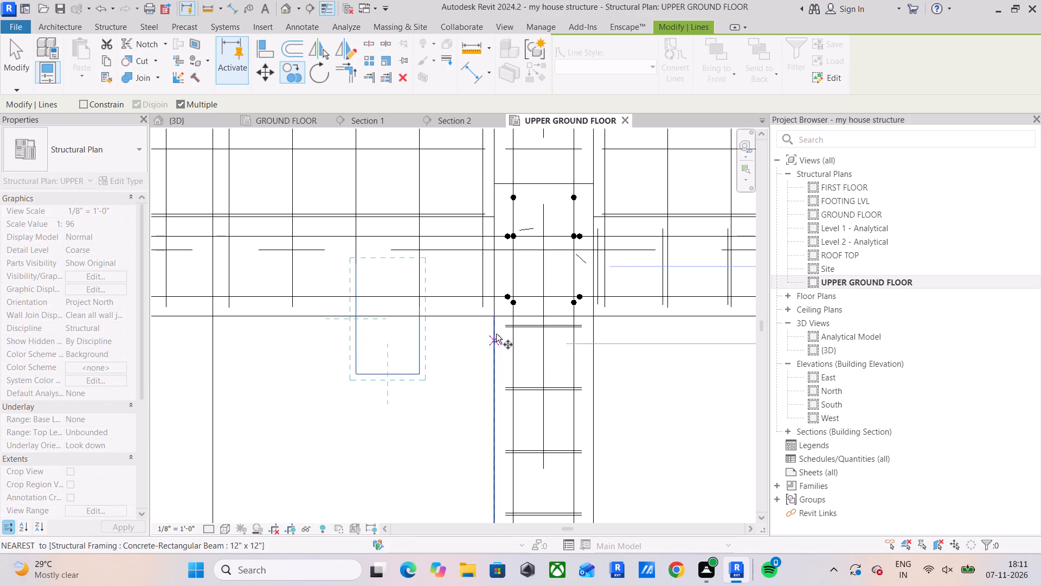
pyautogui.click(489, 319)
pyautogui.scroll(-5, 491, 319)
pyautogui.moveTo(511, 317); pyautogui.dragTo(272, 317, button='middle')
pyautogui.scroll(-5, 461, 329)
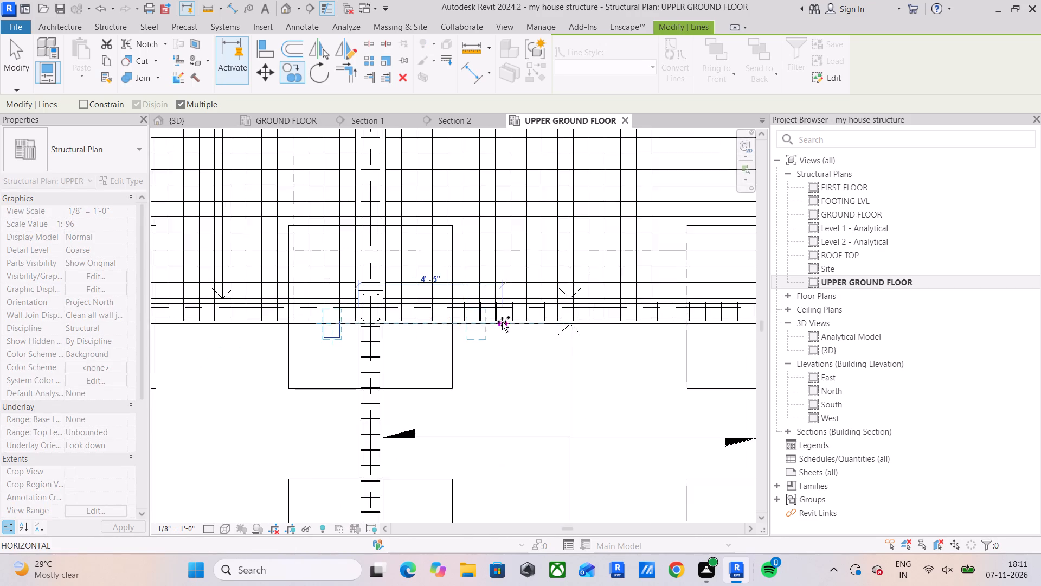
pyautogui.moveTo(496, 323); pyautogui.dragTo(220, 325, button='middle')
pyautogui.scroll(10, 487, 326)
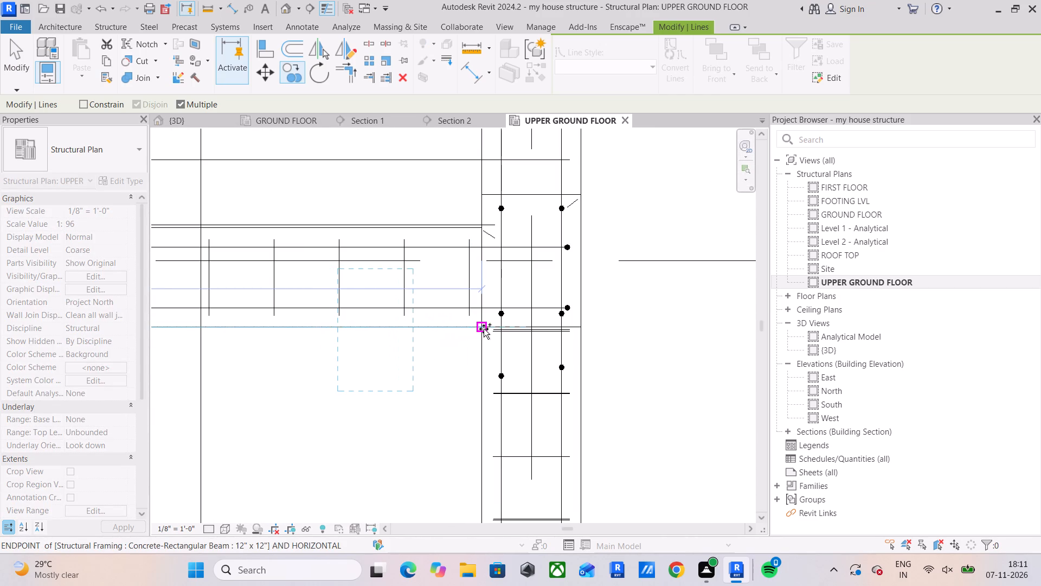
pyautogui.click(484, 329)
pyautogui.press('Escape')
pyautogui.press('Escape')
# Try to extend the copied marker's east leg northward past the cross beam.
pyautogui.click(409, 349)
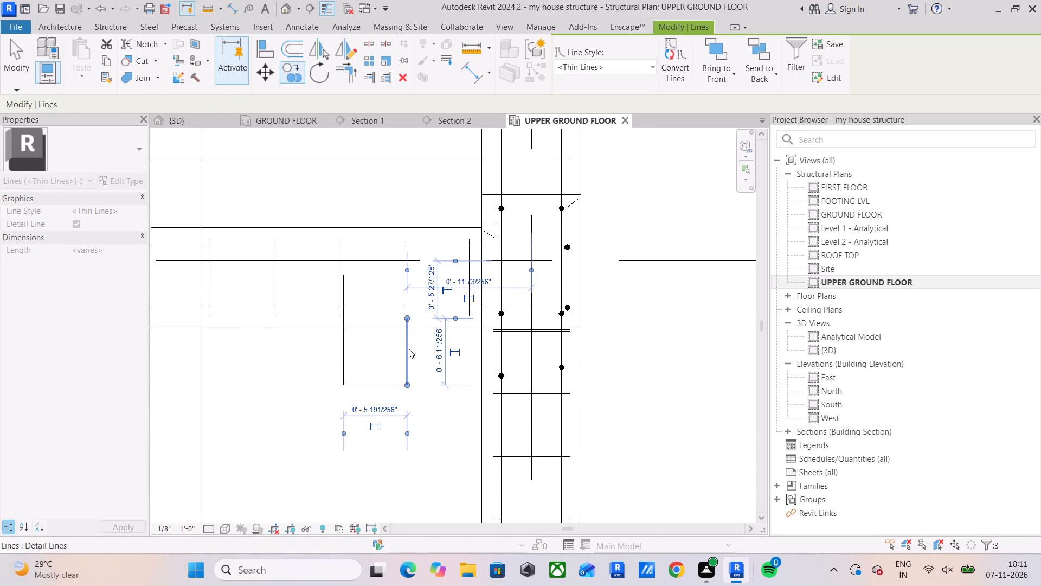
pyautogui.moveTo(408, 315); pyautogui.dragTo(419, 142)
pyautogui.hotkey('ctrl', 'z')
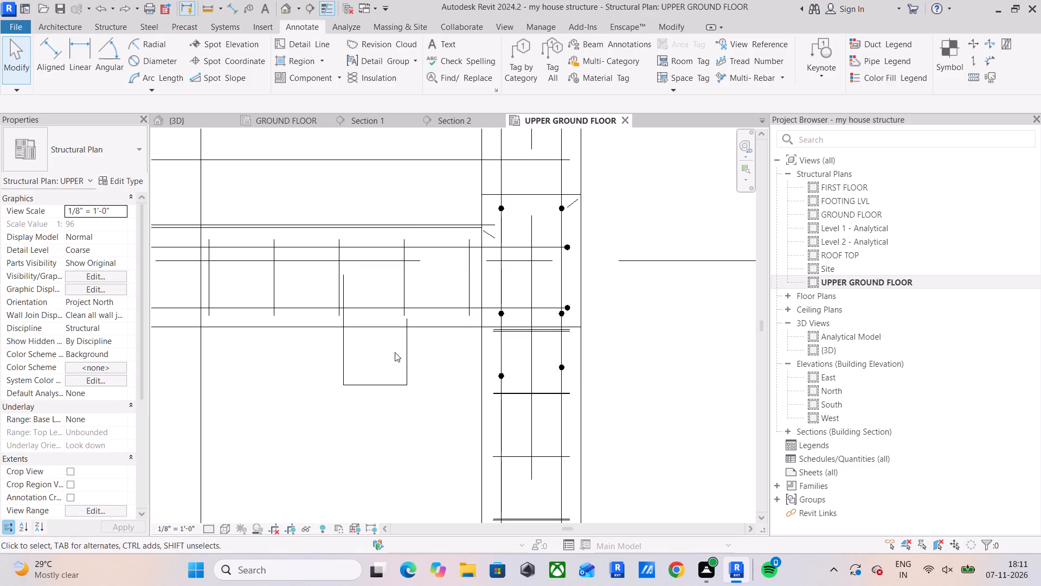
# Extend the copied marker's east leg northward into the slab to a length of about 3' 4".
pyautogui.click(403, 346)
pyautogui.scroll(-5, 425, 297)
pyautogui.moveTo(425, 304); pyautogui.dragTo(426, 473, button='middle')
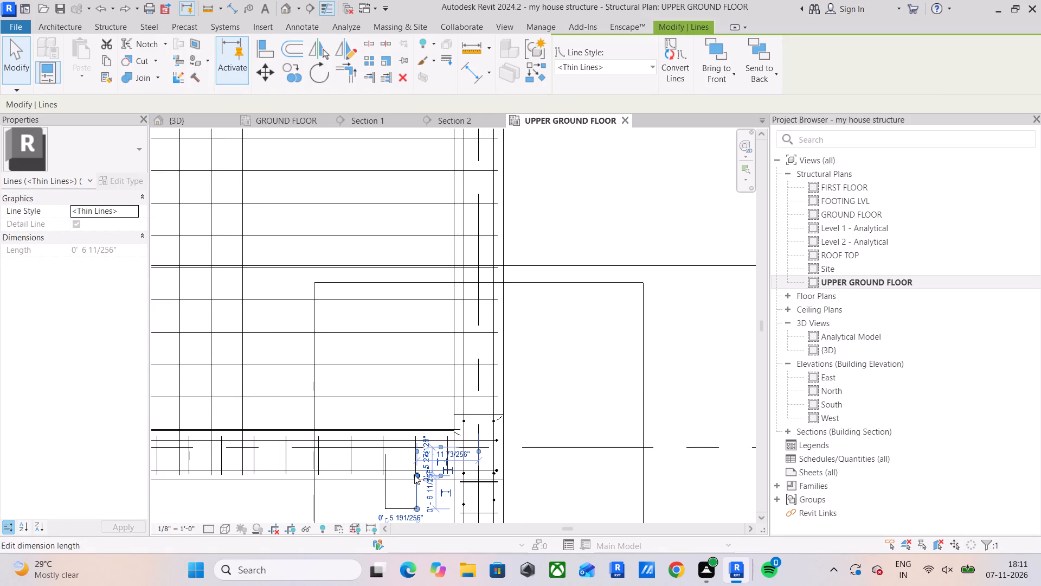
pyautogui.moveTo(416, 474); pyautogui.dragTo(414, 290)
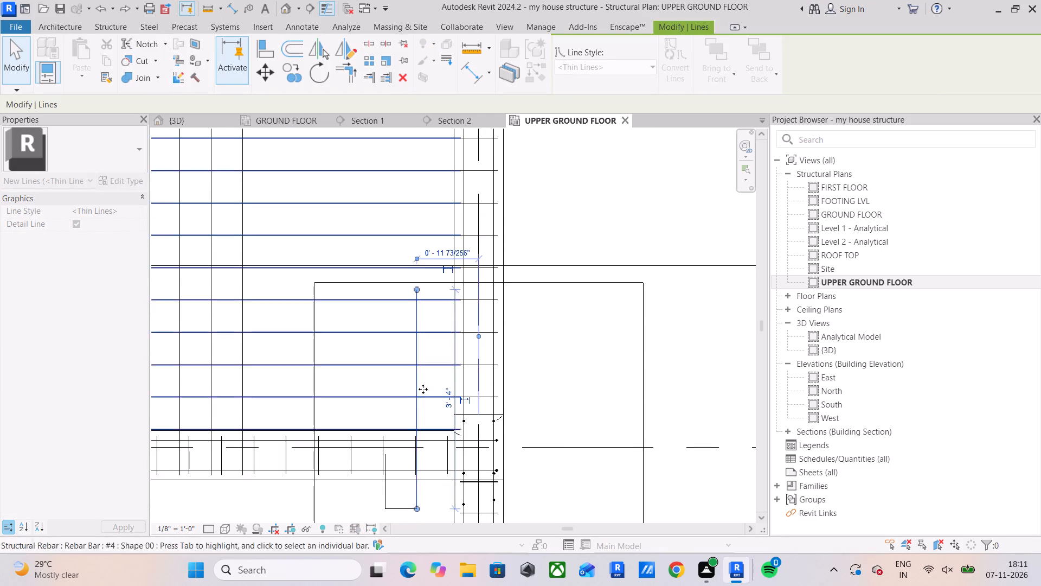
# Copy the marker's three detail lines one marker width east, starting from its east leg toward the east column.
pyautogui.scroll(8, 406, 491)
pyautogui.click(509, 407)
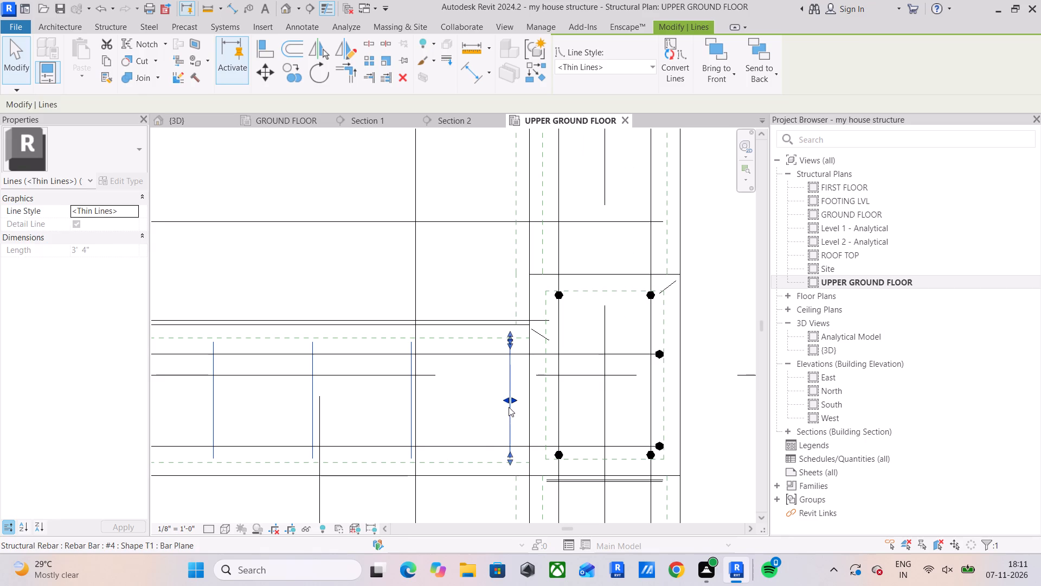
pyautogui.scroll(-2, 479, 387)
pyautogui.moveTo(477, 383); pyautogui.dragTo(501, 237, button='middle')
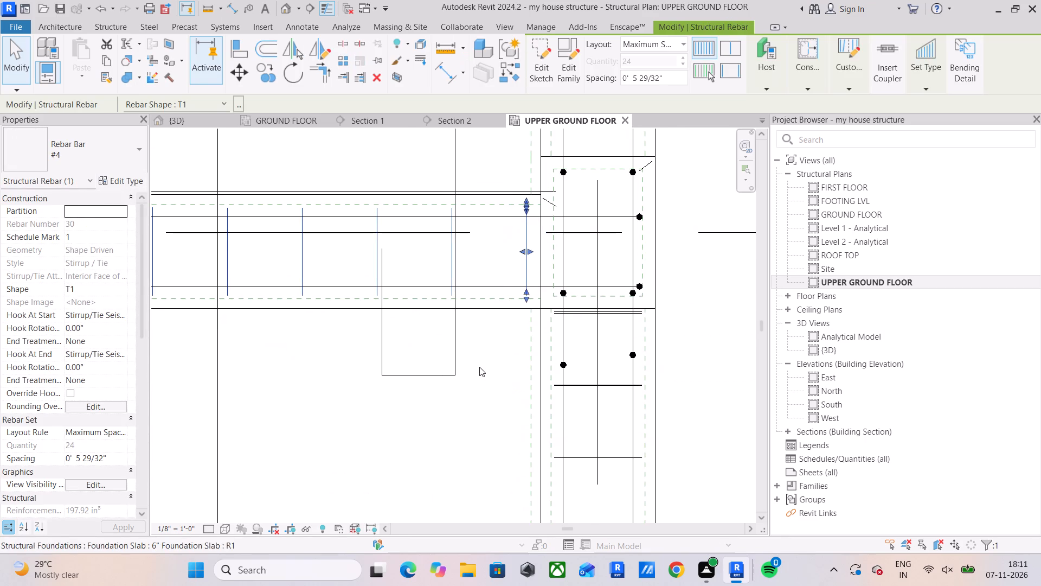
pyautogui.moveTo(477, 340); pyautogui.dragTo(283, 417)
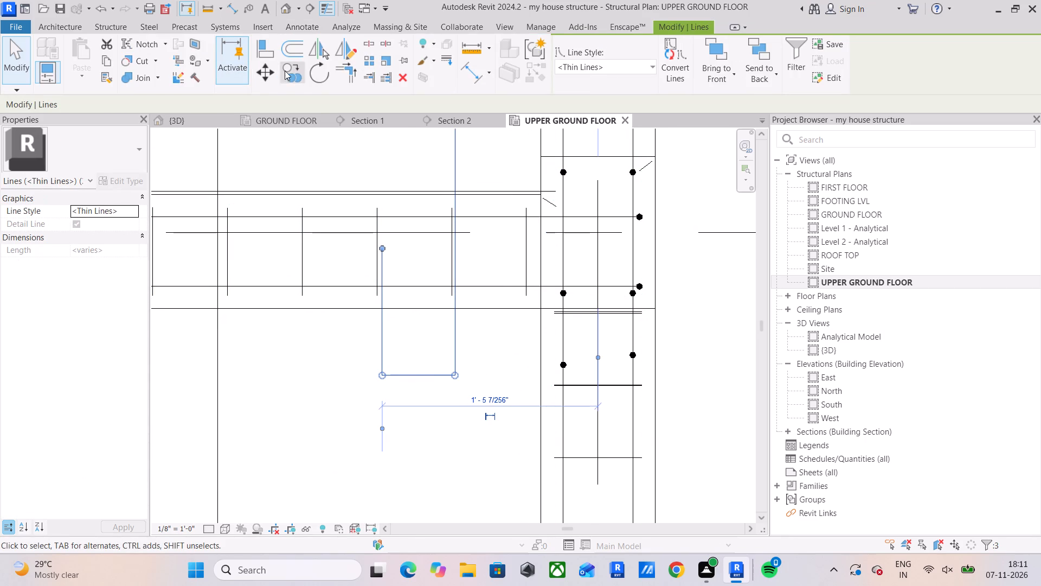
pyautogui.moveTo(285, 71); pyautogui.dragTo(287, 77)
pyautogui.moveTo(380, 376); pyautogui.dragTo(397, 376)
pyautogui.click(460, 376)
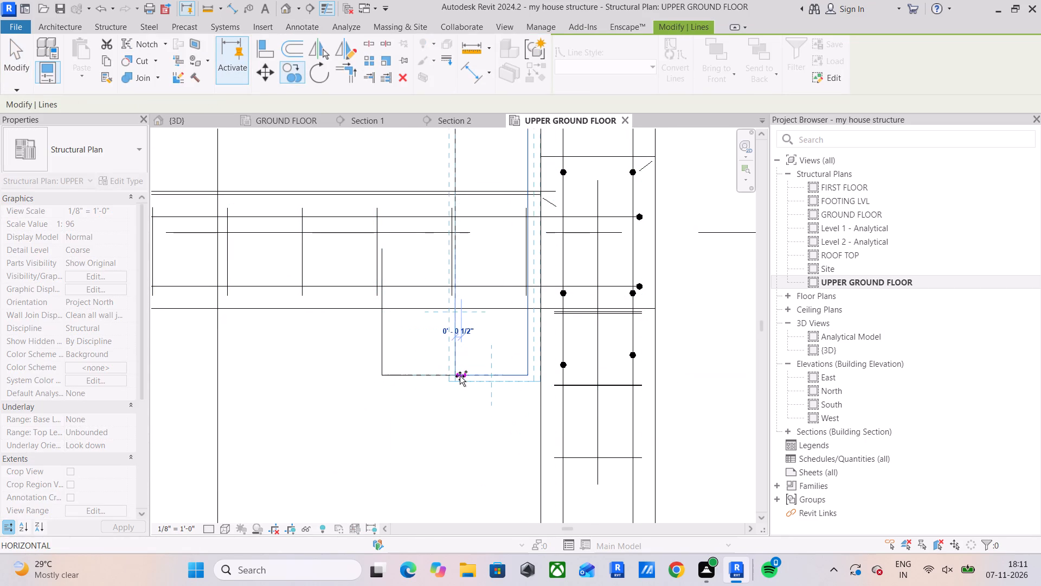
pyautogui.press('Escape')
pyautogui.press('Escape')
# Adjust the east end of the cross beam's stirrup set onto the easternmost detail line beside the east column.
pyautogui.moveTo(507, 307); pyautogui.dragTo(492, 404, button='middle')
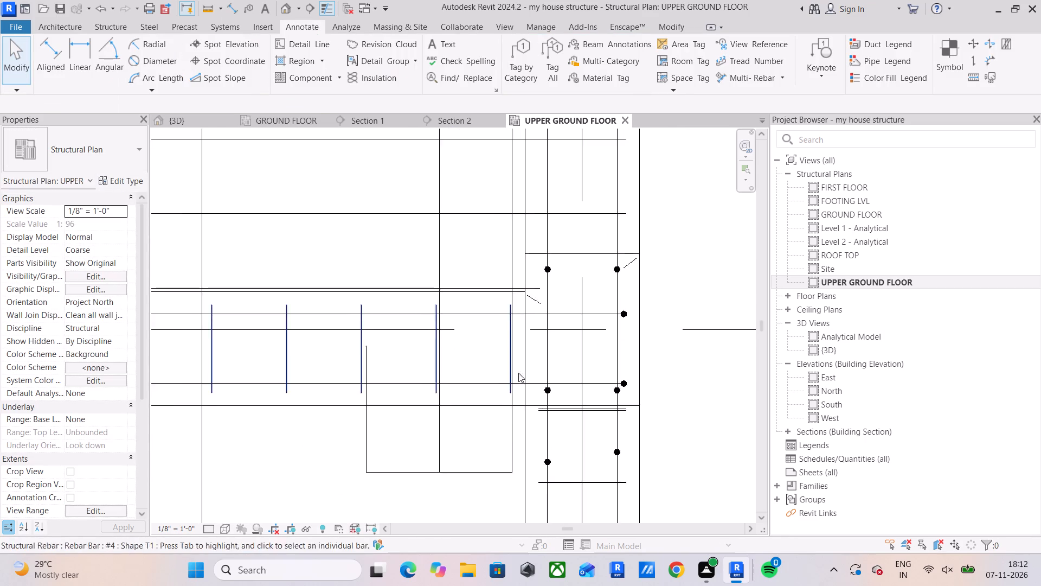
pyautogui.scroll(5, 519, 341)
pyautogui.click(500, 352)
pyautogui.click(507, 353)
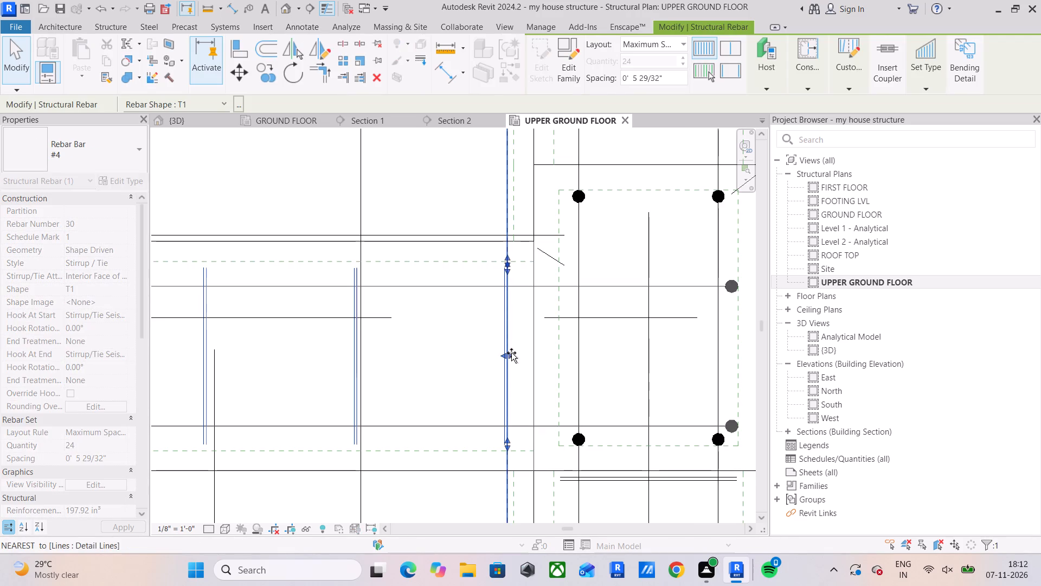
pyautogui.moveTo(464, 388); pyautogui.dragTo(466, 402)
pyautogui.scroll(-4, 465, 400)
pyautogui.middleClick(465, 390)
pyautogui.scroll(-2, 426, 393)
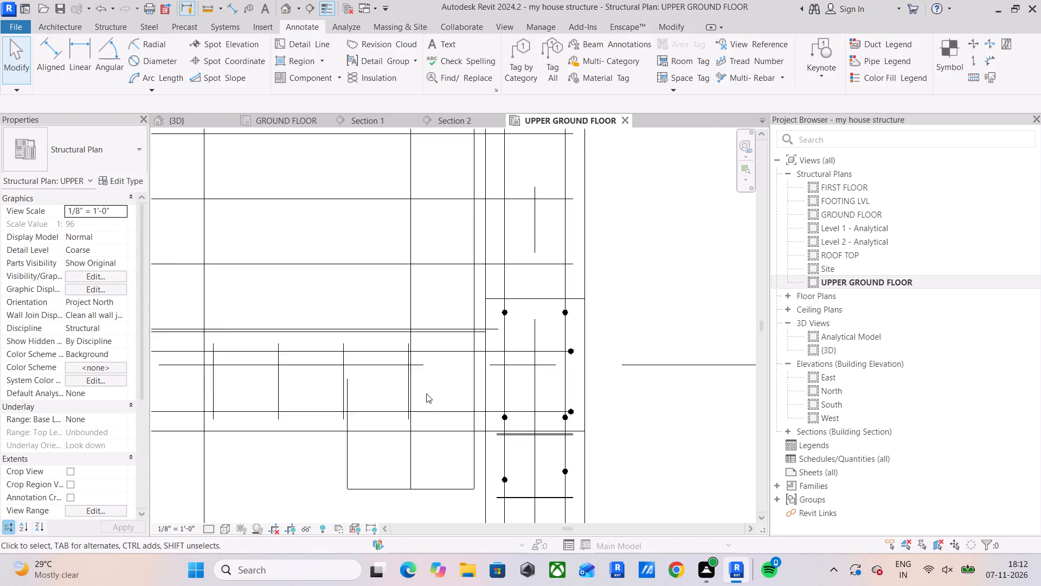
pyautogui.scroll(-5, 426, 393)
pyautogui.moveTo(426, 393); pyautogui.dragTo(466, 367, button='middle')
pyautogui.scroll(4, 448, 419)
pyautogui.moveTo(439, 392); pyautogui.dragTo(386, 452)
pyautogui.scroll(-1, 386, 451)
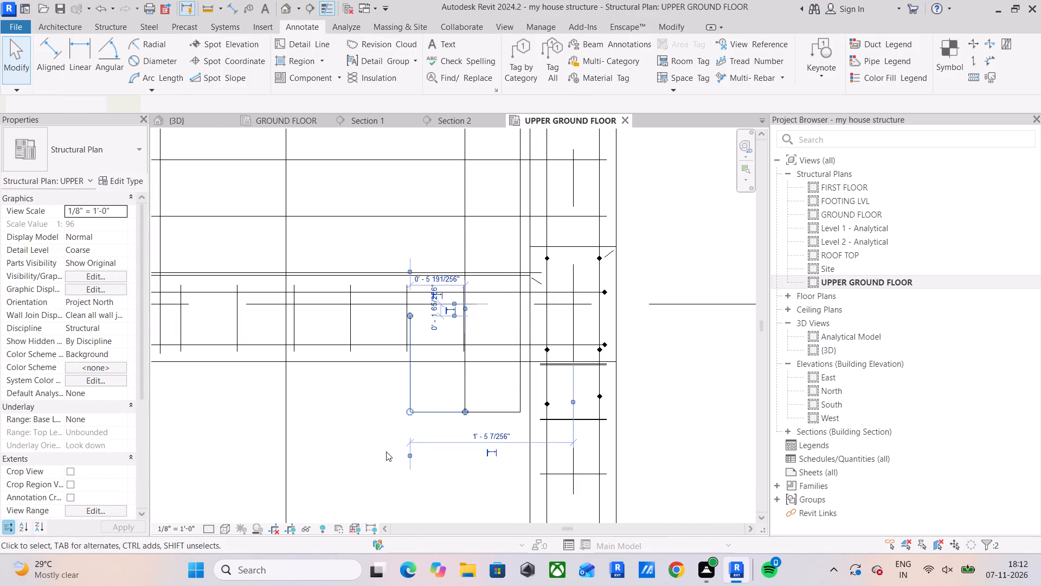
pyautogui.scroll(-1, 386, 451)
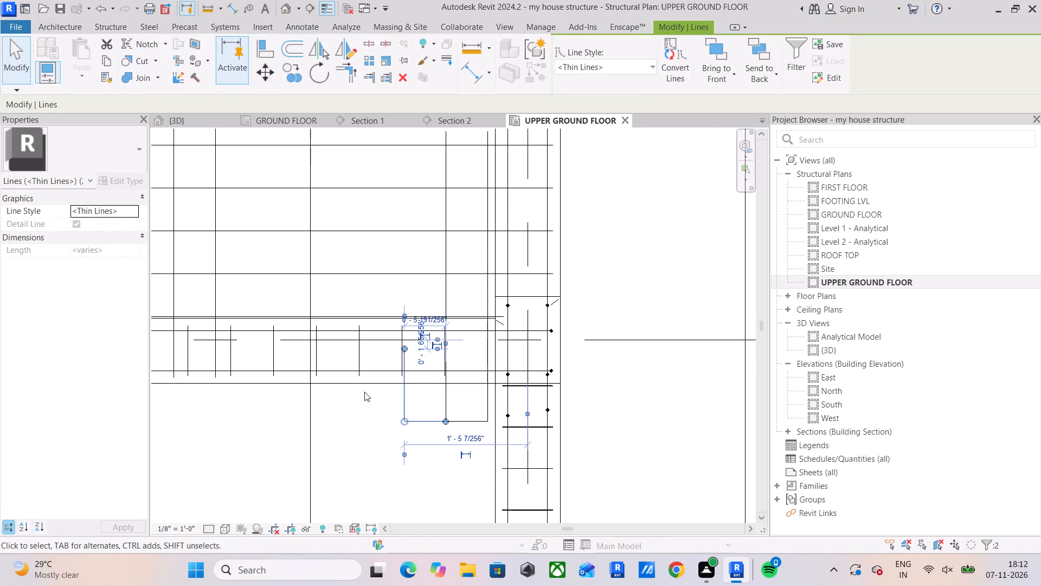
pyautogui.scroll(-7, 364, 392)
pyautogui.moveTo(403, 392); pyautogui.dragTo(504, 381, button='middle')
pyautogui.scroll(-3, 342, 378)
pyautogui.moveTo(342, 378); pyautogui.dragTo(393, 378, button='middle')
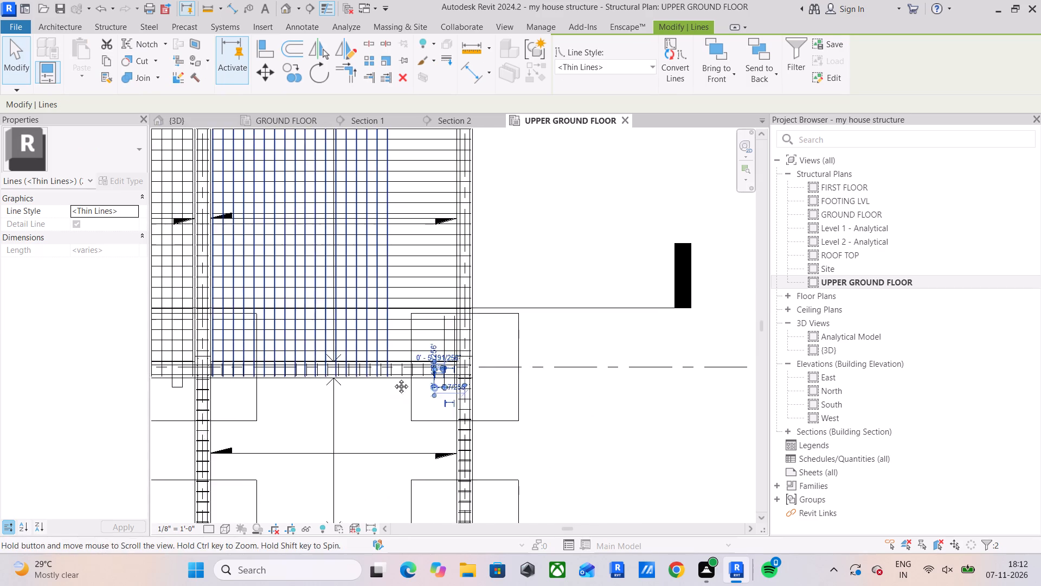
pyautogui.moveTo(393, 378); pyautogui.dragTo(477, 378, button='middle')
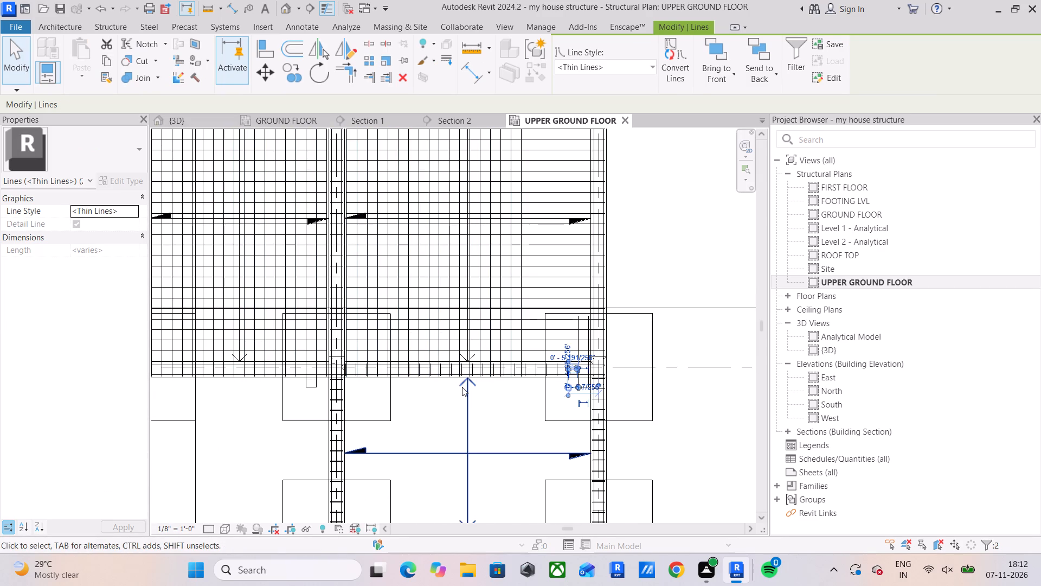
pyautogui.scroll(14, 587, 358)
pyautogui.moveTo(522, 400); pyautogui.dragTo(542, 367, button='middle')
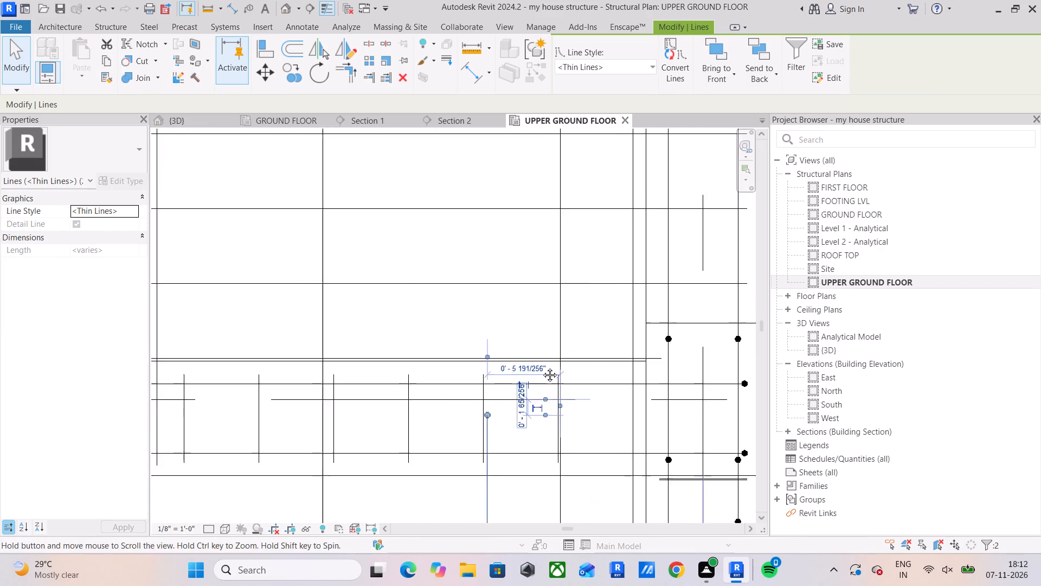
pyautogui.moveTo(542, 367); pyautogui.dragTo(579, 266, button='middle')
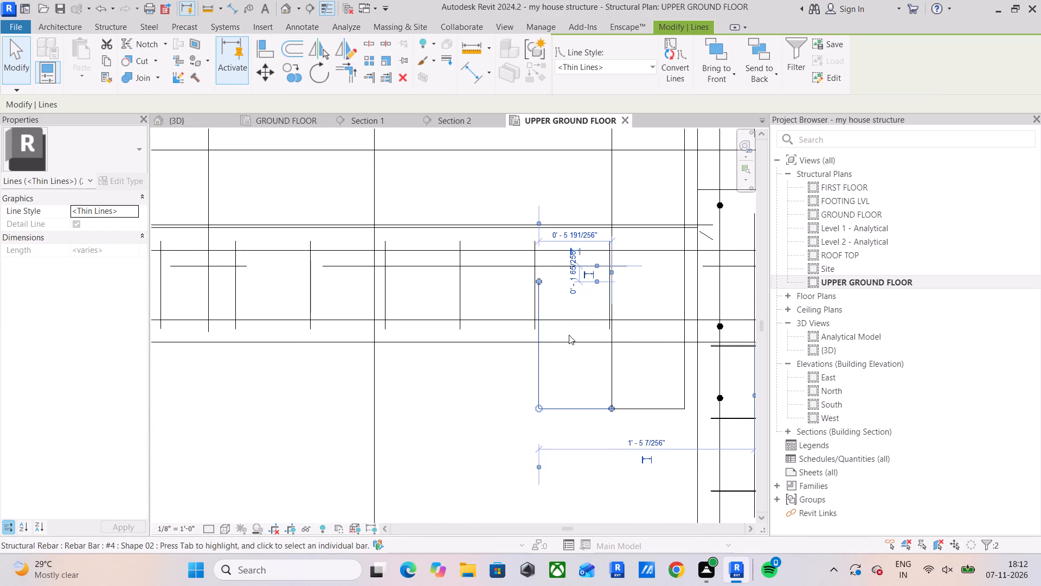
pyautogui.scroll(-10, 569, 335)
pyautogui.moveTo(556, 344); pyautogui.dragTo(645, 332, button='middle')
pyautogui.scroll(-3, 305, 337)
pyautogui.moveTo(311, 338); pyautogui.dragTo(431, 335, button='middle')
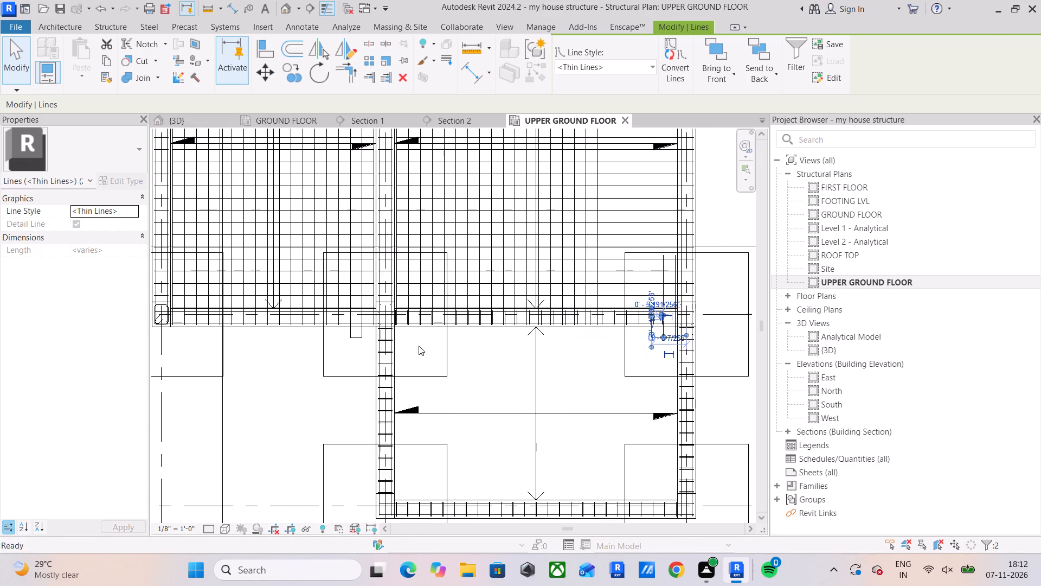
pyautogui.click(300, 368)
# Copy the three-line marker beside the middle column to the beam's west end, aligning its legs with the first two stirrups beside the west column.
pyautogui.scroll(5, 355, 349)
pyautogui.moveTo(378, 319); pyautogui.dragTo(301, 354)
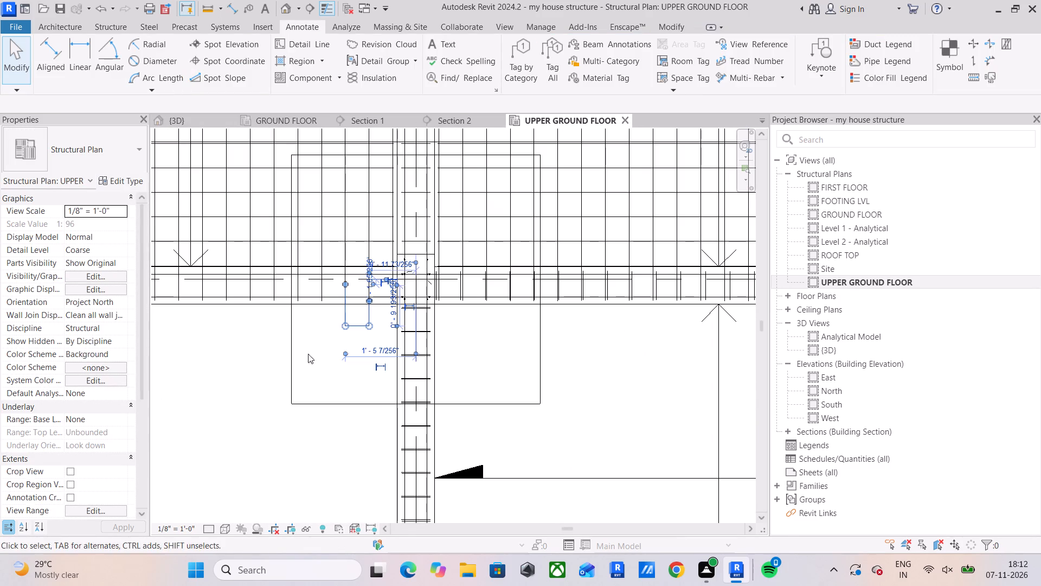
pyautogui.click(290, 70)
pyautogui.scroll(7, 386, 349)
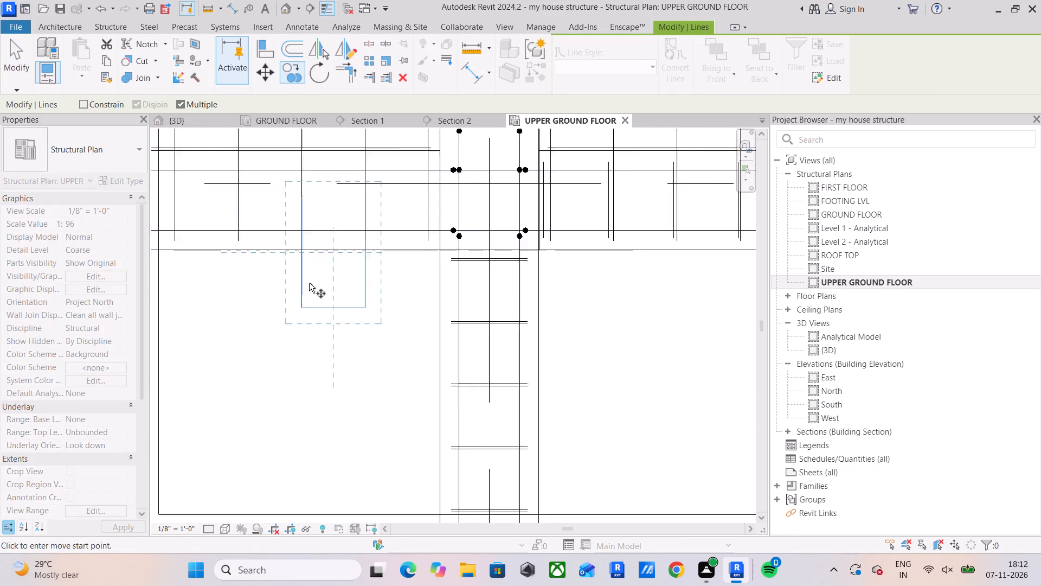
pyautogui.scroll(2, 309, 283)
pyautogui.click(382, 212)
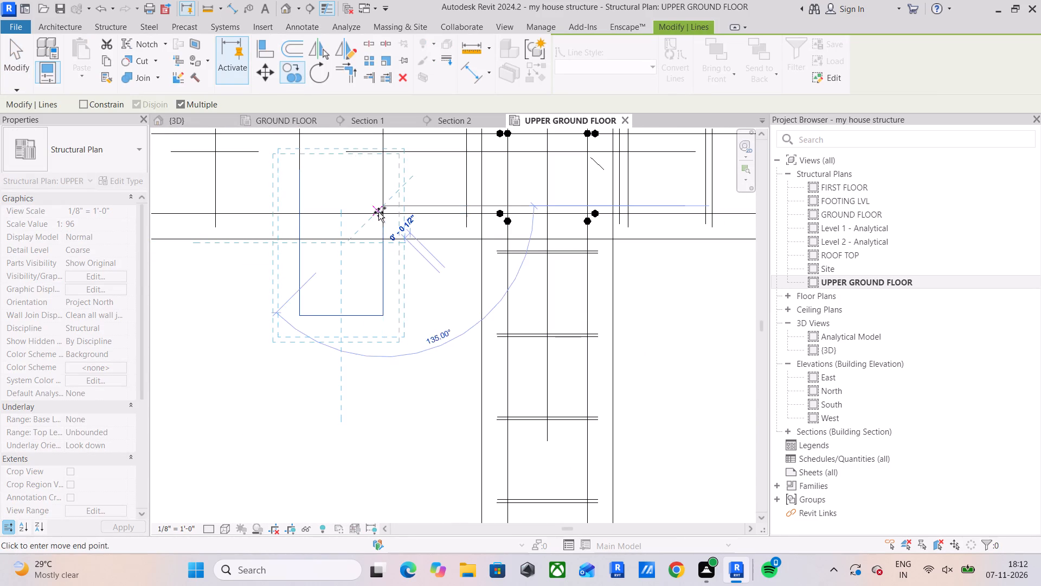
pyautogui.scroll(-8, 378, 212)
pyautogui.moveTo(361, 219); pyautogui.dragTo(642, 226, button='middle')
pyautogui.scroll(1, 632, 227)
pyautogui.scroll(-2, 448, 232)
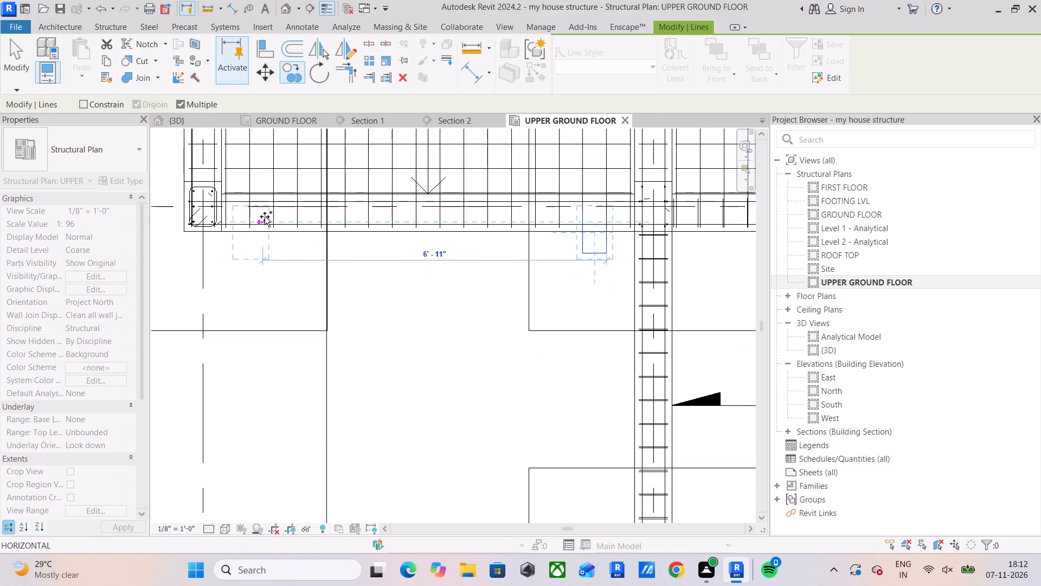
pyautogui.scroll(10, 262, 215)
pyautogui.moveTo(281, 225); pyautogui.dragTo(419, 222, button='middle')
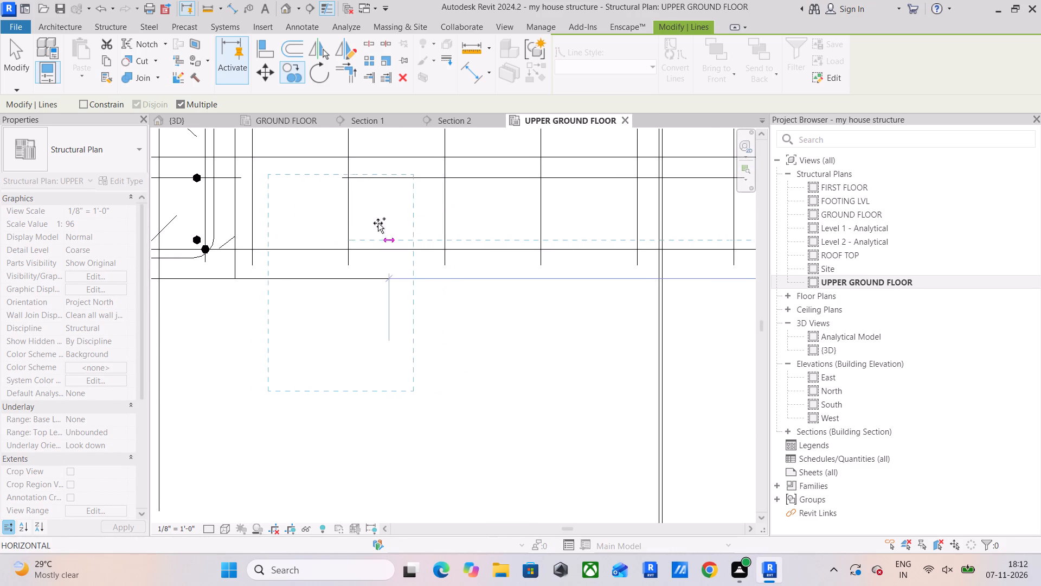
pyautogui.click(345, 233)
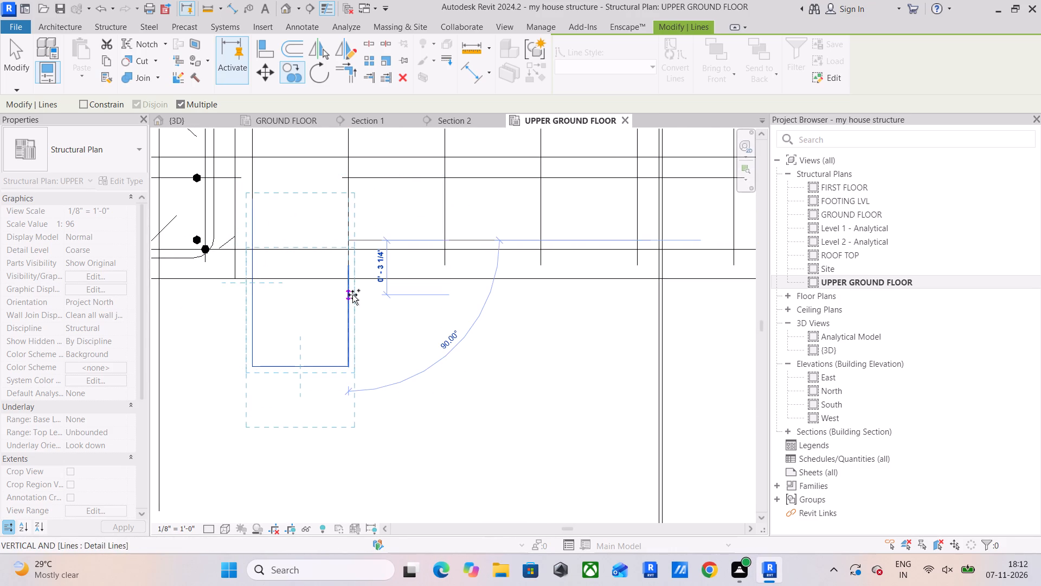
pyautogui.press('Escape')
# Copy the new marker from the west column's southeast corner to the matching corner of the middle column where the cross beam starts.
pyautogui.scroll(-2, 288, 352)
pyautogui.moveTo(291, 351); pyautogui.dragTo(372, 445, button='middle')
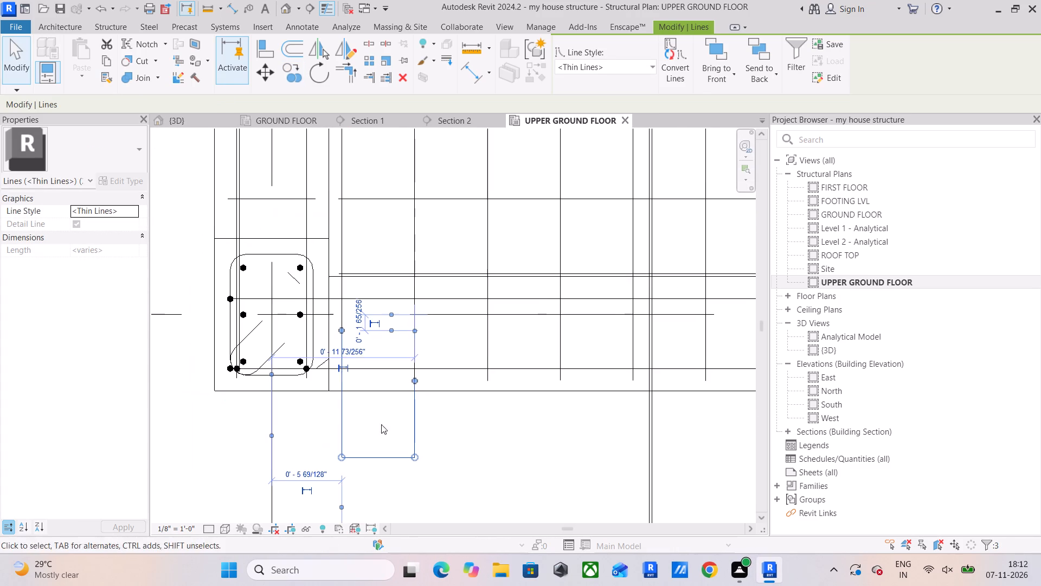
pyautogui.click(290, 76)
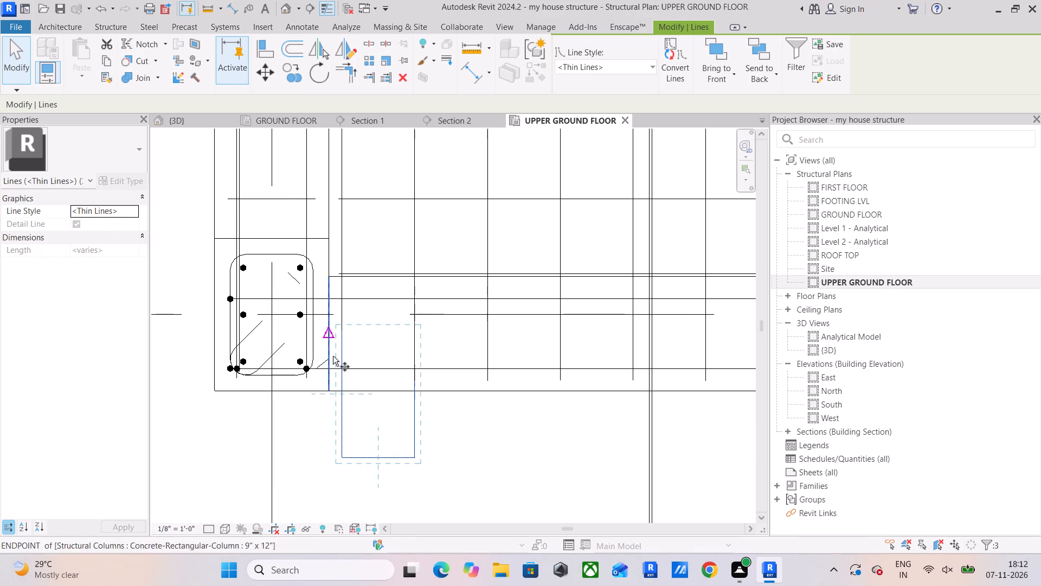
pyautogui.click(327, 395)
pyautogui.scroll(-10, 440, 393)
pyautogui.moveTo(517, 384); pyautogui.dragTo(217, 367, button='middle')
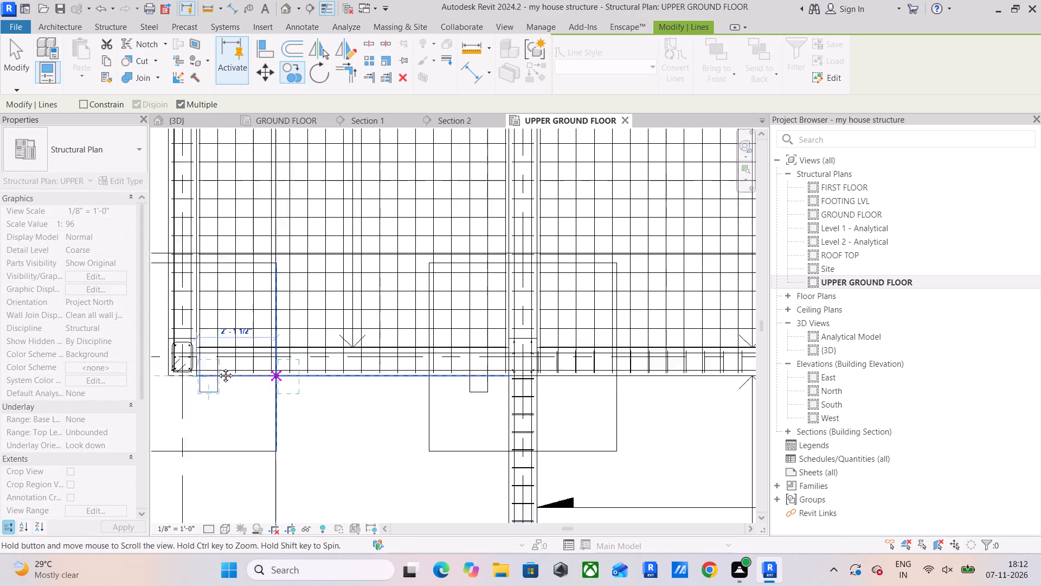
pyautogui.moveTo(217, 367); pyautogui.dragTo(189, 367, button='middle')
pyautogui.scroll(17, 457, 368)
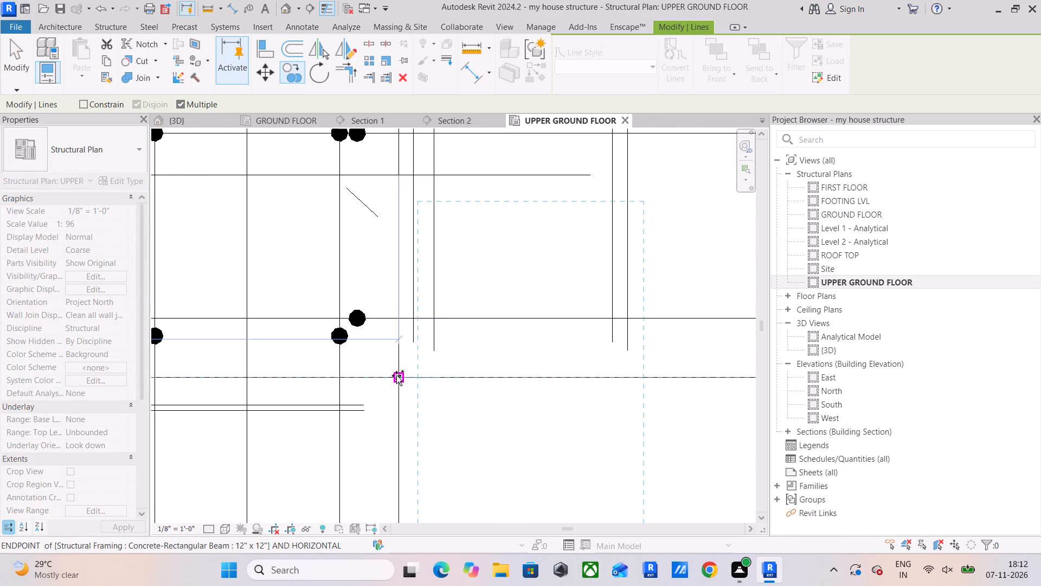
pyautogui.click(396, 375)
pyautogui.scroll(-4, 447, 378)
pyautogui.moveTo(463, 378); pyautogui.dragTo(422, 369, button='middle')
pyautogui.press('Escape')
pyautogui.press('Escape')
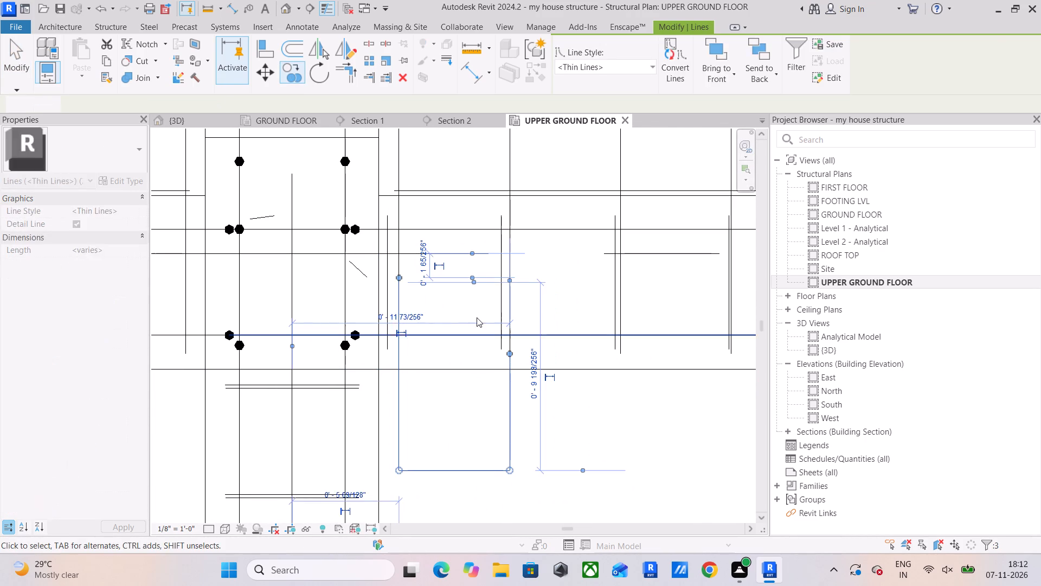
# Adjust the west end of the cross beam's stirrup set onto the new marker's west leg beside the middle column.
pyautogui.click(504, 291)
pyautogui.click(389, 294)
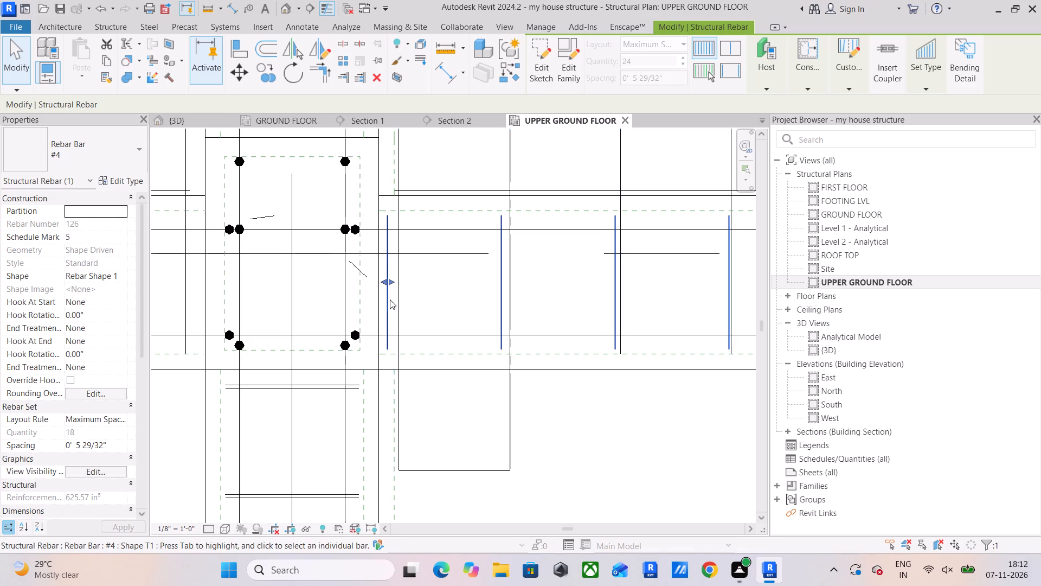
pyautogui.moveTo(390, 281); pyautogui.dragTo(401, 282)
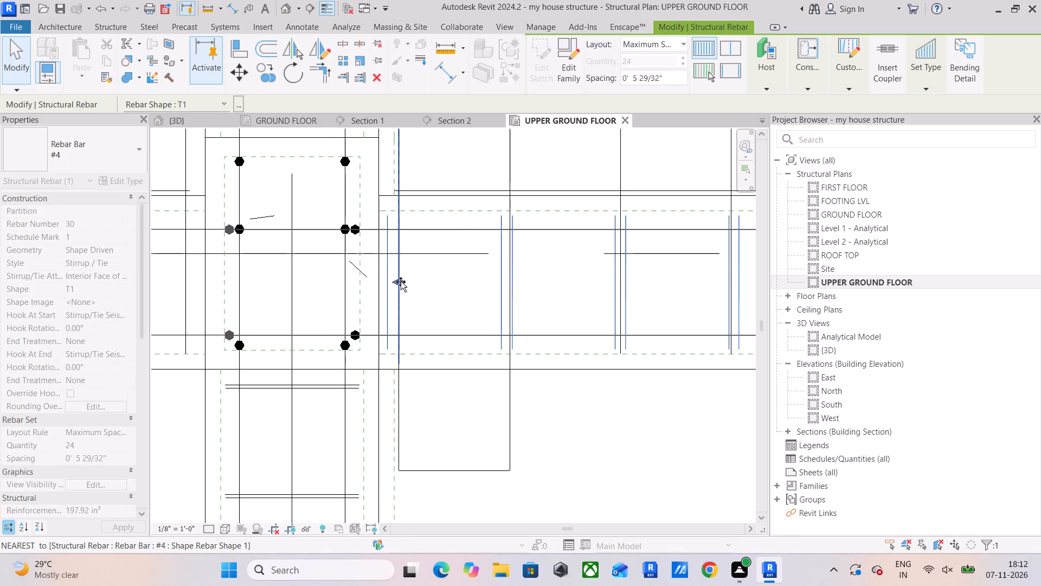
pyautogui.moveTo(401, 282); pyautogui.dragTo(402, 282)
pyautogui.scroll(2, 520, 327)
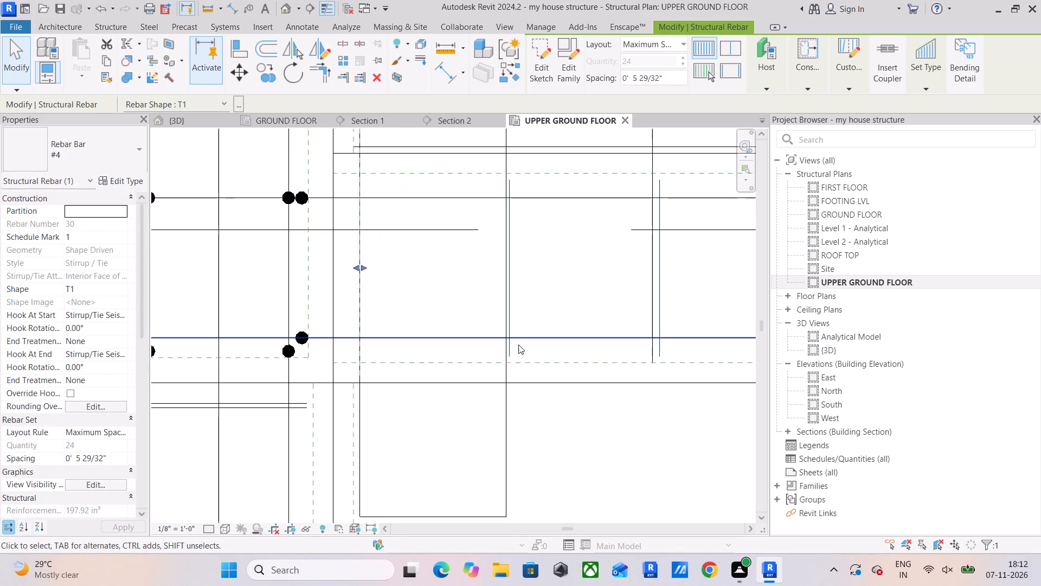
# Pull the east end of the cross beam's stirrup set back one marker width west, onto the middle detail line near the east column.
pyautogui.scroll(-10, 480, 406)
pyautogui.moveTo(564, 428); pyautogui.dragTo(250, 431, button='middle')
pyautogui.scroll(-3, 555, 424)
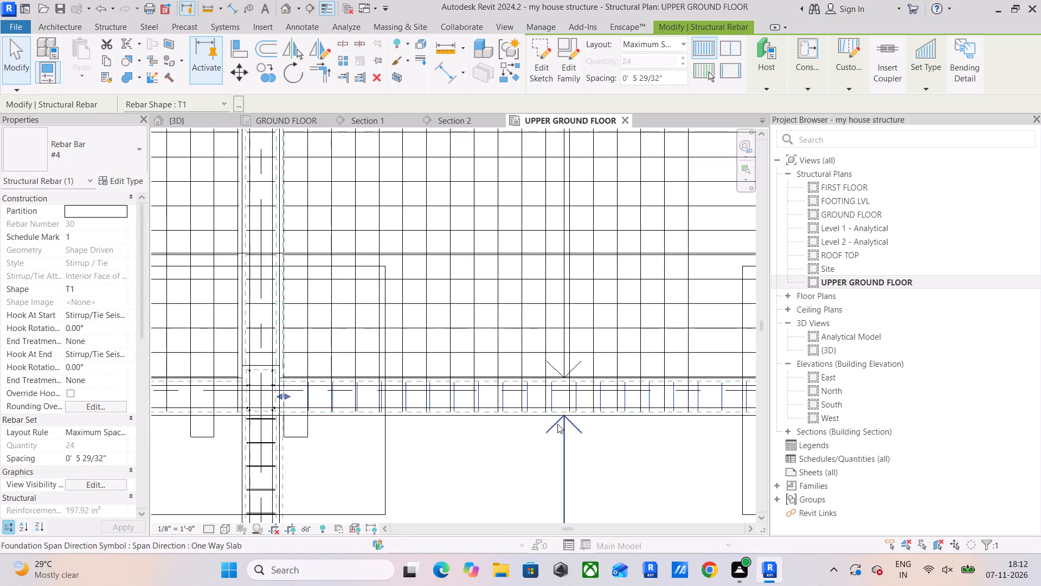
pyautogui.moveTo(566, 421); pyautogui.dragTo(321, 425, button='middle')
pyautogui.scroll(15, 598, 397)
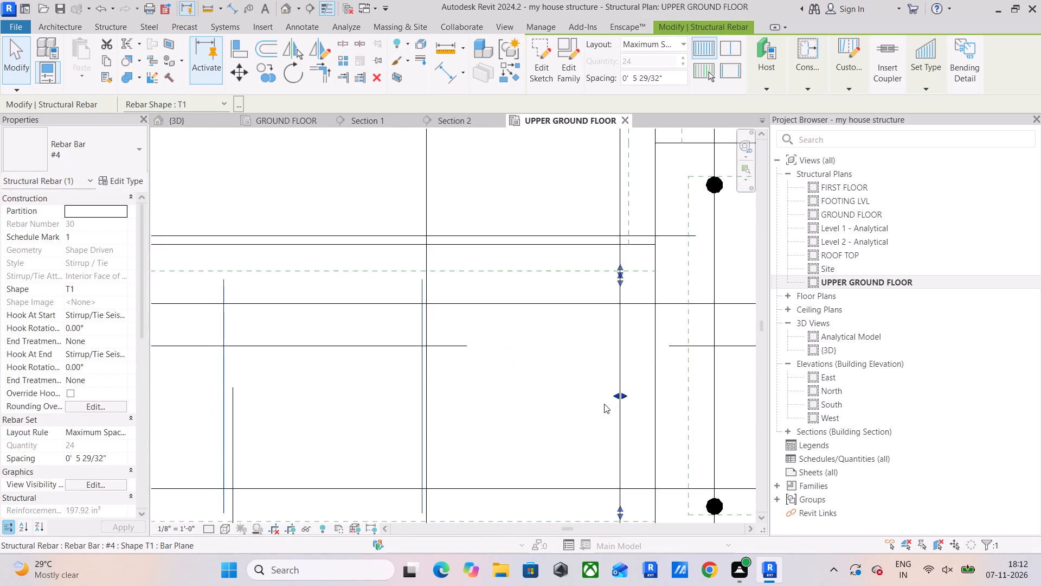
pyautogui.scroll(1, 605, 405)
pyautogui.moveTo(605, 405); pyautogui.dragTo(607, 250, button='middle')
pyautogui.scroll(-1, 607, 250)
pyautogui.scroll(-3, 541, 298)
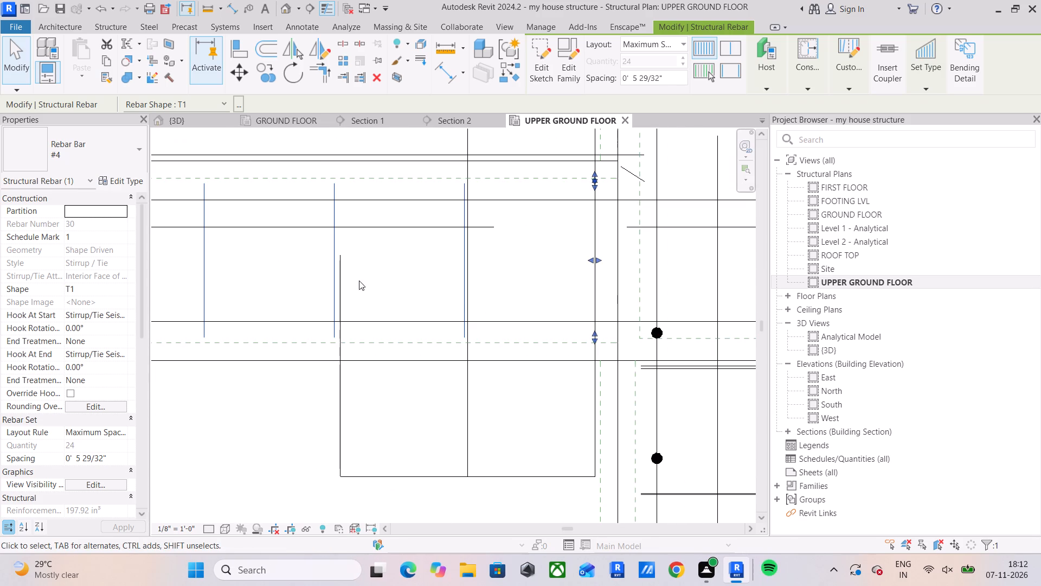
pyautogui.click(335, 251)
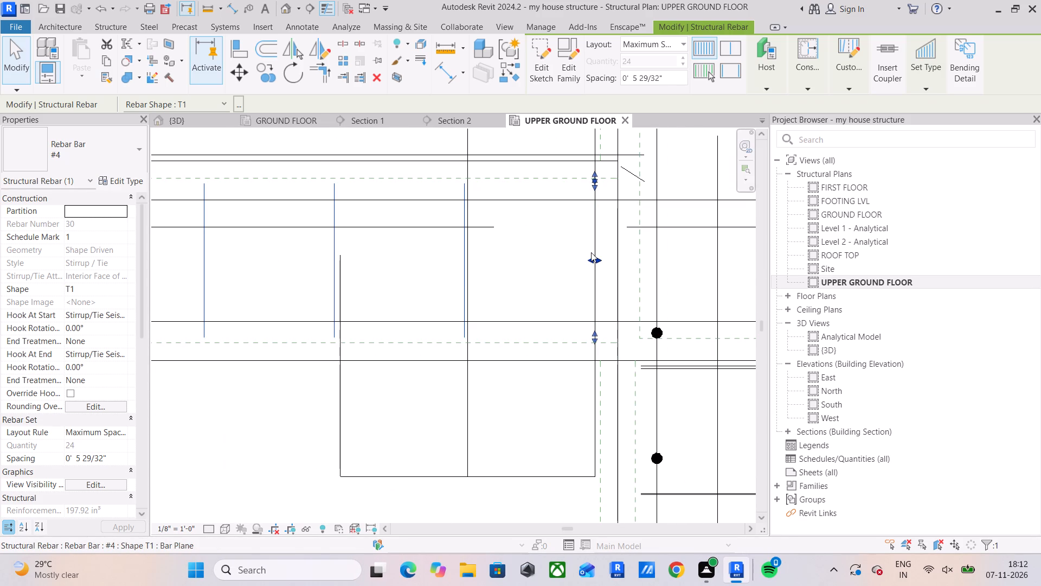
pyautogui.moveTo(589, 259); pyautogui.dragTo(467, 274)
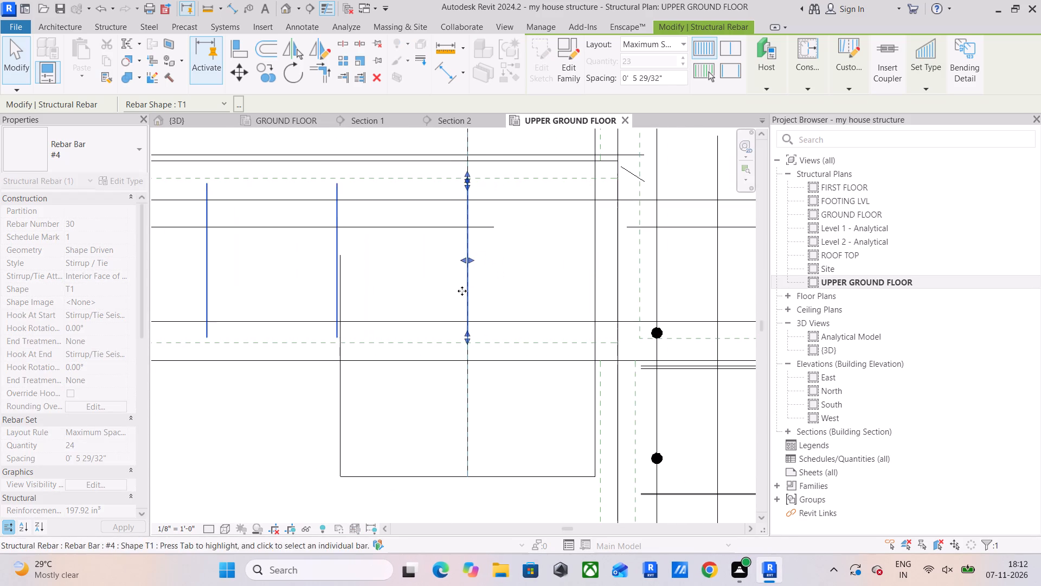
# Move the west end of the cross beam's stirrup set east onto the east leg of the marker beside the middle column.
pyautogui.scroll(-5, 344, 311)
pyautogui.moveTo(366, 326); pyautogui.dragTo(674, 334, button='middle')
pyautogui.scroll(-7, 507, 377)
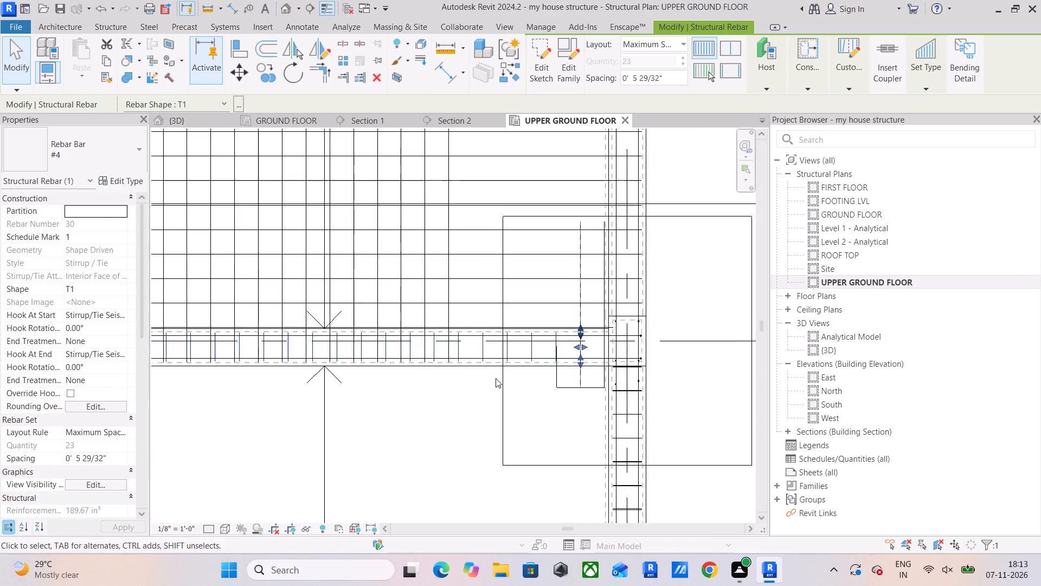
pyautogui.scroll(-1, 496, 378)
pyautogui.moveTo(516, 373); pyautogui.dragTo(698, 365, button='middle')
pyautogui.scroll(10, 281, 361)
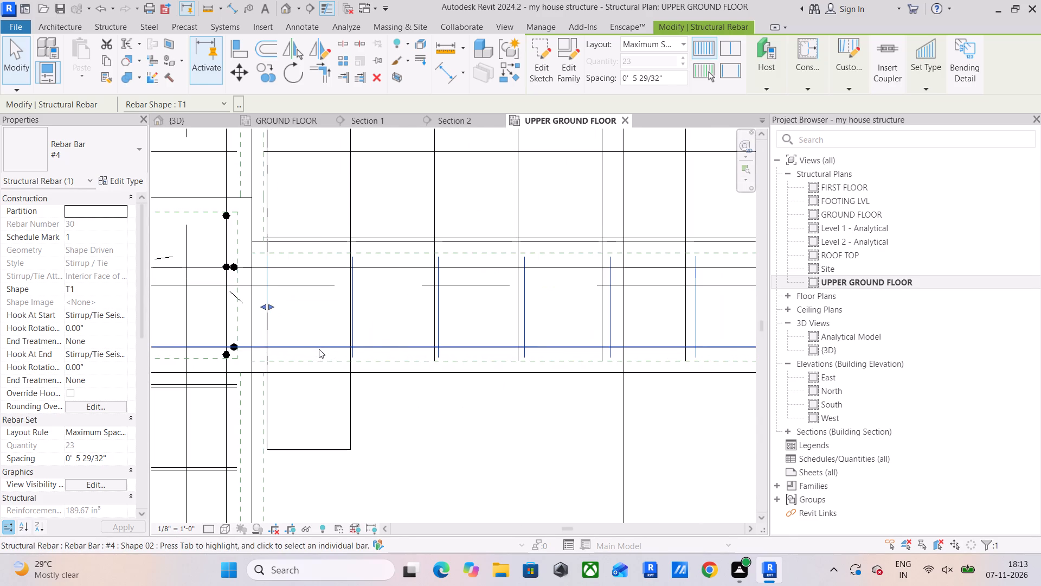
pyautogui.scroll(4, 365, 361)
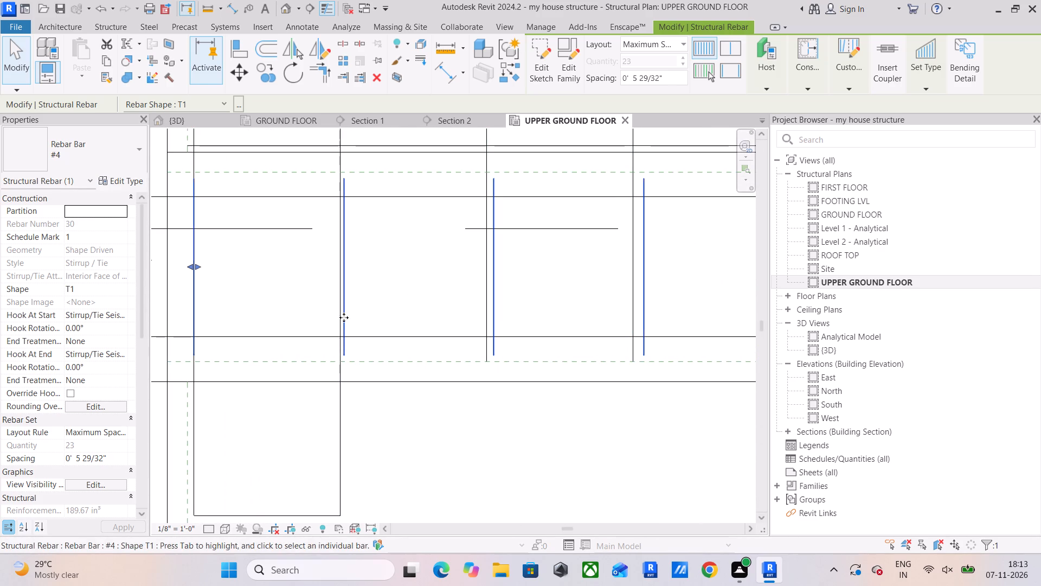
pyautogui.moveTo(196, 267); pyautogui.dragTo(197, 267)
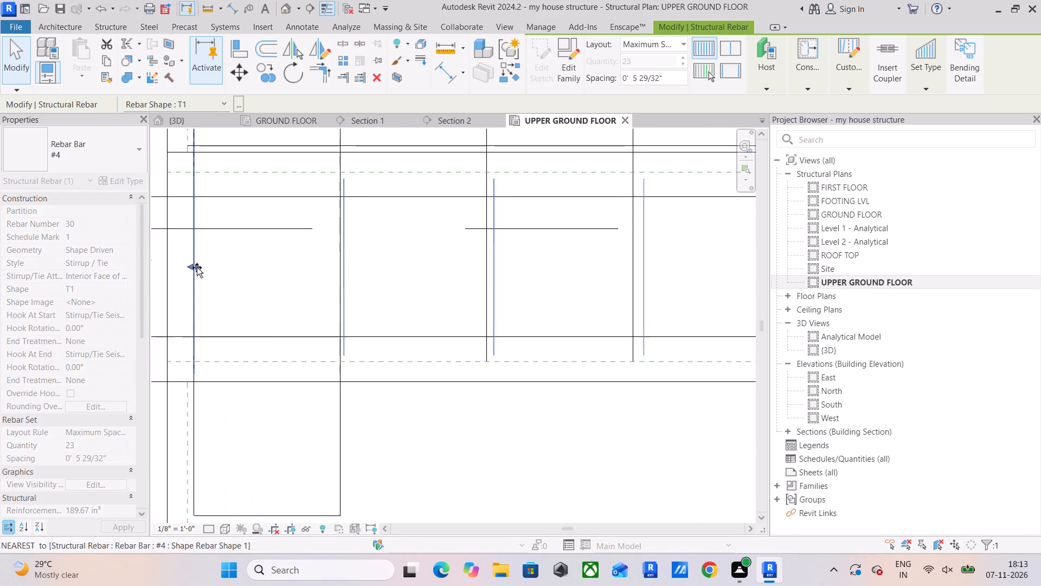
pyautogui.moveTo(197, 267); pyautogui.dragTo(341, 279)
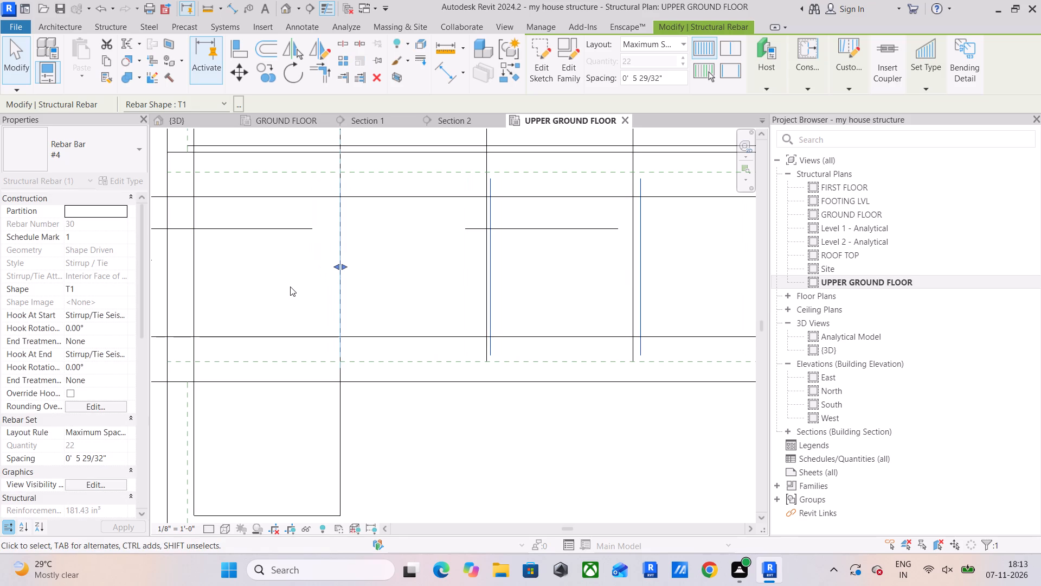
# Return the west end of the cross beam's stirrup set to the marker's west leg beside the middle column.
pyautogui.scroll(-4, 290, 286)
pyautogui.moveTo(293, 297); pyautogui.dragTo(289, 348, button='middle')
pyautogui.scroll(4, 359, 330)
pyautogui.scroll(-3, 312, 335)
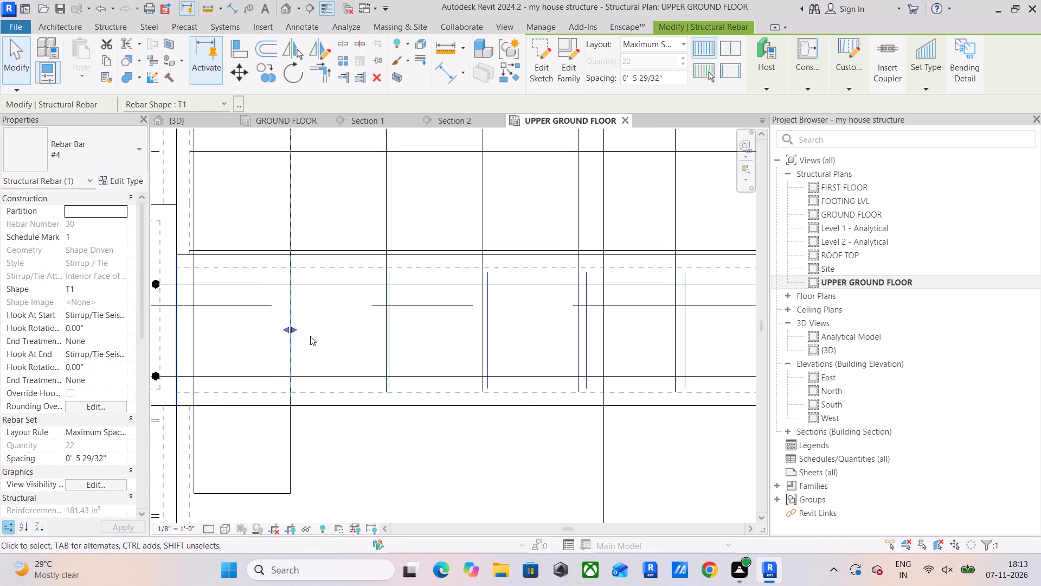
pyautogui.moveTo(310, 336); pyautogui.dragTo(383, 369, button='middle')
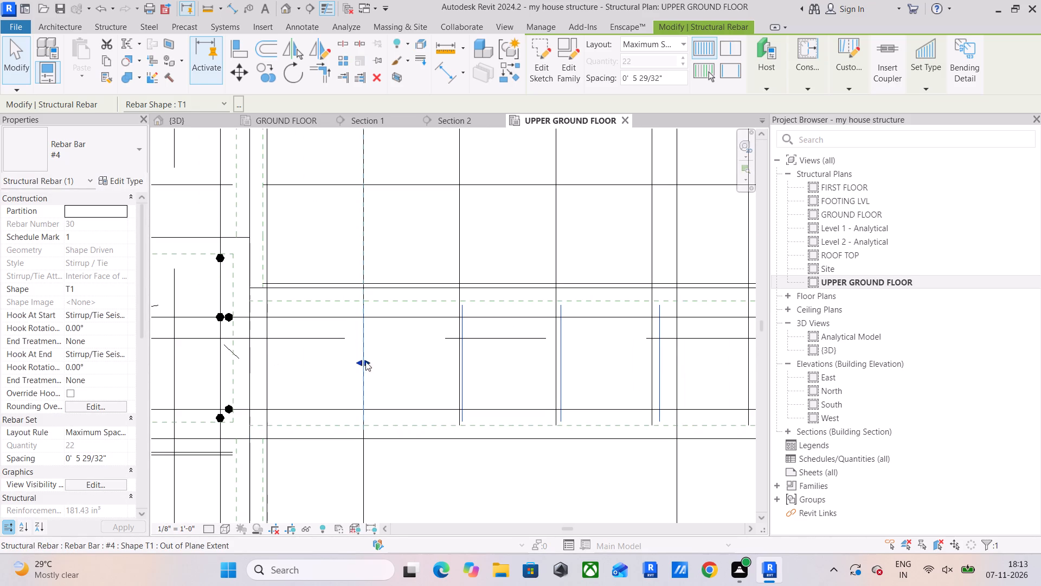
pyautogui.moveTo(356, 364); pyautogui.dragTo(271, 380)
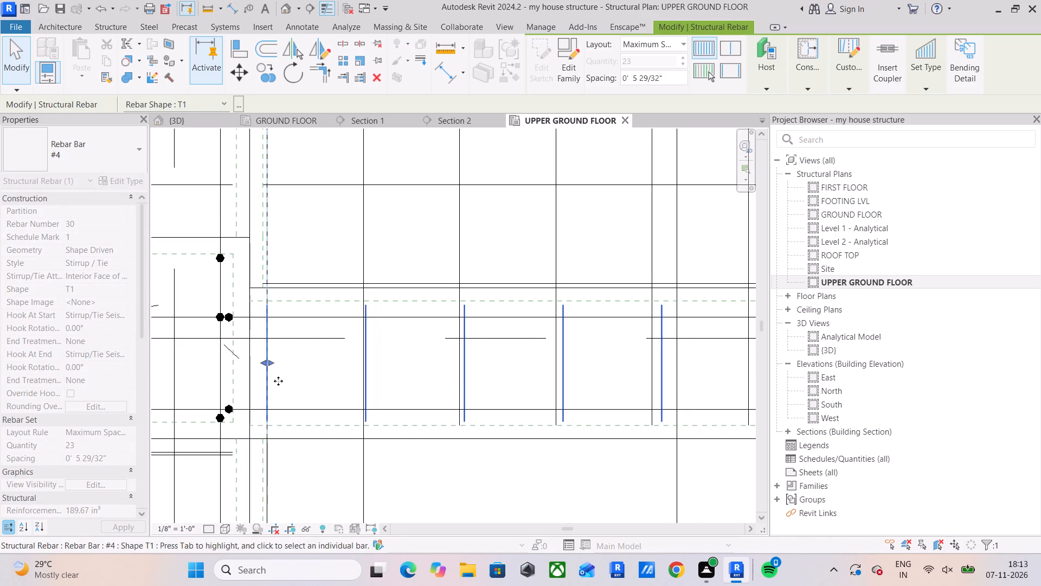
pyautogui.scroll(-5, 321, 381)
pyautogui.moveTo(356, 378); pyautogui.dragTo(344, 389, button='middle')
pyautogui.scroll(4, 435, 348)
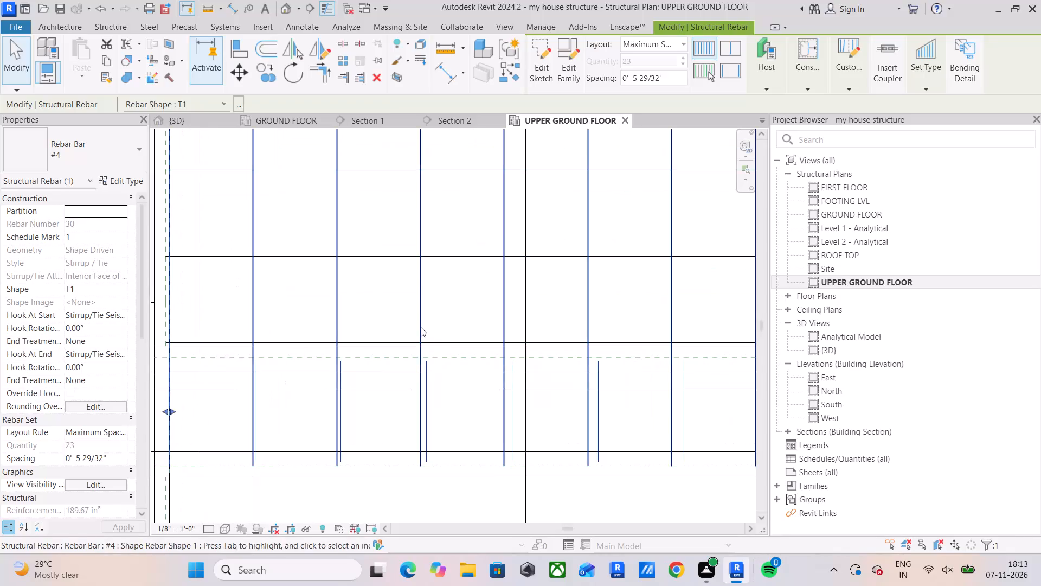
# Extend the east end of the southeast slab bay's north-south bar set to the marker's west leg near the east column.
pyautogui.click(421, 327)
pyautogui.scroll(-5, 299, 344)
pyautogui.moveTo(390, 365); pyautogui.dragTo(223, 409, button='middle')
pyautogui.scroll(-4, 427, 407)
pyautogui.moveTo(462, 405); pyautogui.dragTo(245, 412, button='middle')
pyautogui.scroll(3, 402, 374)
pyautogui.scroll(-5, 412, 374)
pyautogui.moveTo(415, 384); pyautogui.dragTo(393, 464, button='middle')
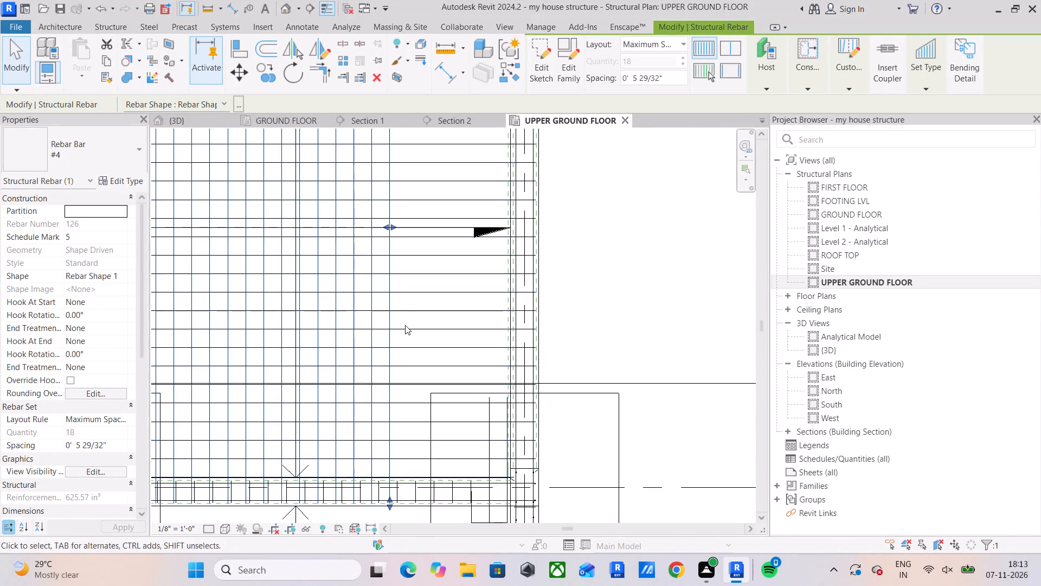
pyautogui.moveTo(394, 226); pyautogui.dragTo(435, 227)
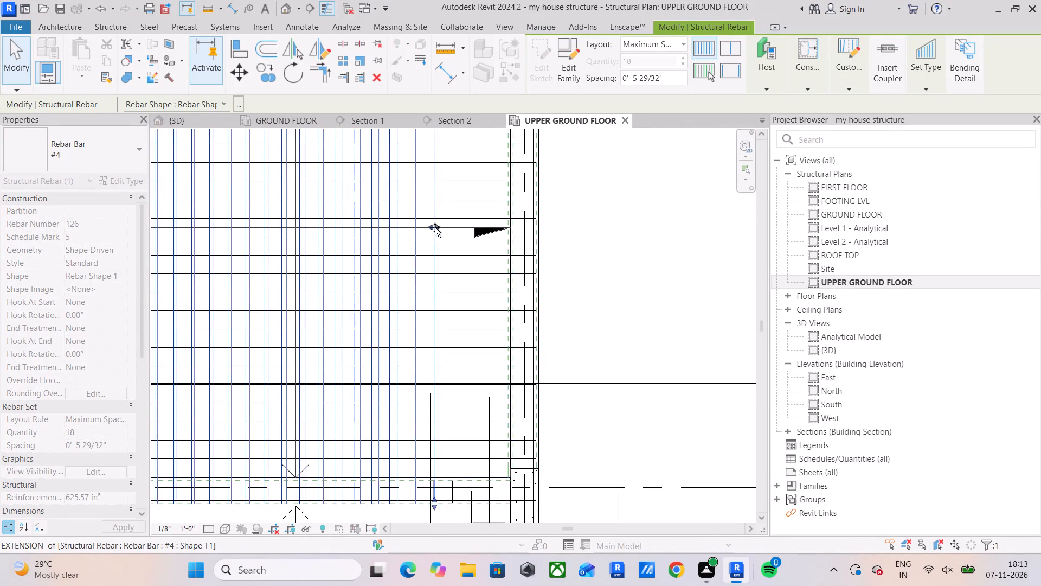
pyautogui.moveTo(435, 227); pyautogui.dragTo(470, 229)
pyautogui.scroll(5, 431, 437)
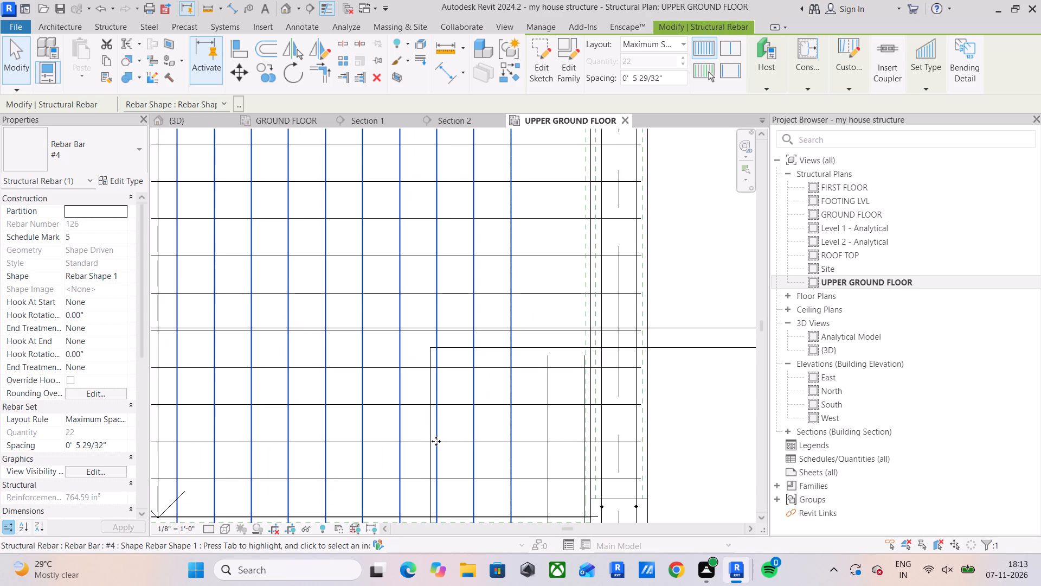
# Pull the same bar set's east end slightly further east, about midway across the marker beside the east column.
pyautogui.moveTo(436, 441); pyautogui.dragTo(370, 265, button='middle')
pyautogui.scroll(-4, 423, 316)
pyautogui.moveTo(420, 327); pyautogui.dragTo(410, 449, button='middle')
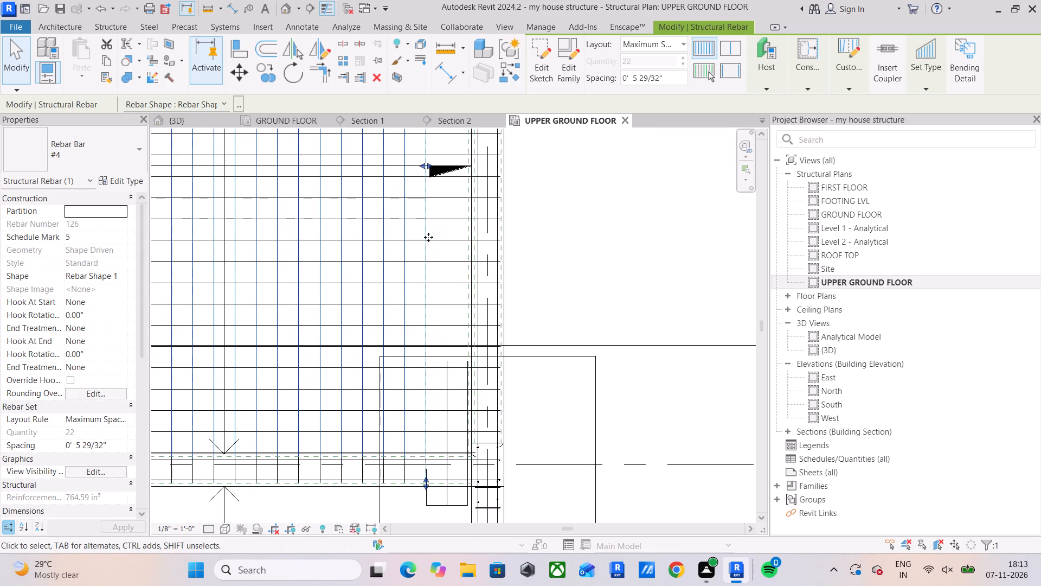
pyautogui.moveTo(429, 244); pyautogui.dragTo(425, 313, button='middle')
pyautogui.moveTo(423, 232); pyautogui.dragTo(432, 235)
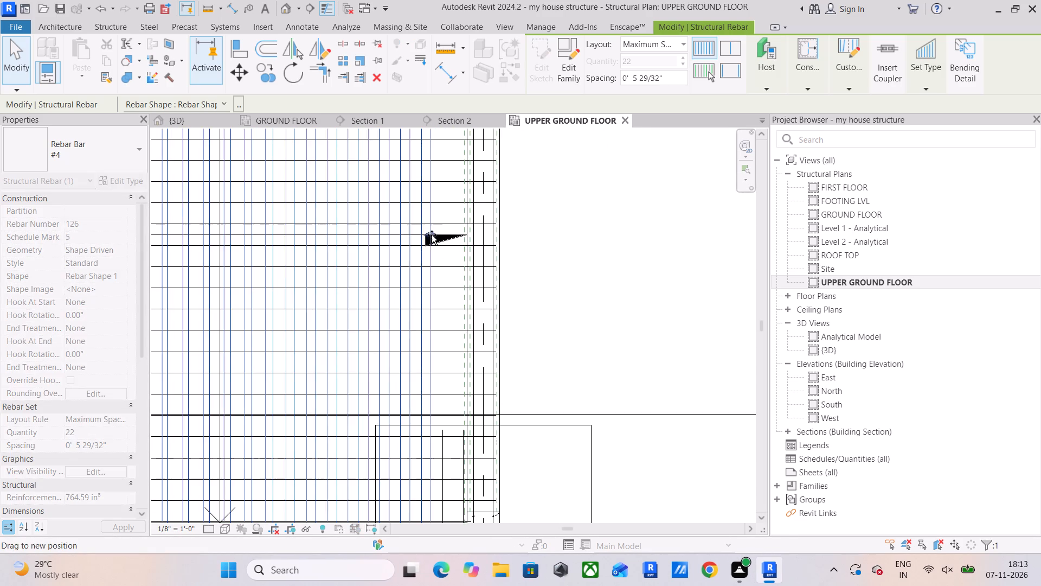
pyautogui.moveTo(432, 235); pyautogui.dragTo(440, 237)
# Delete the U-shaped detail-line marker beside the east column.
pyautogui.scroll(-3, 428, 382)
pyautogui.moveTo(428, 381); pyautogui.dragTo(448, 245, button='middle')
pyautogui.scroll(3, 413, 403)
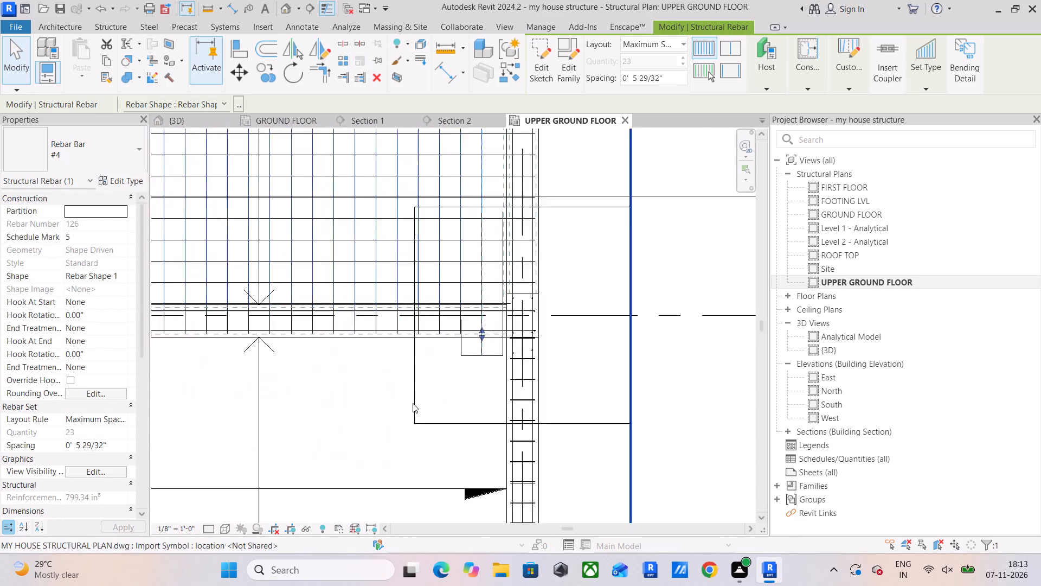
pyautogui.scroll(3, 413, 403)
pyautogui.scroll(4, 511, 360)
pyautogui.scroll(4, 577, 311)
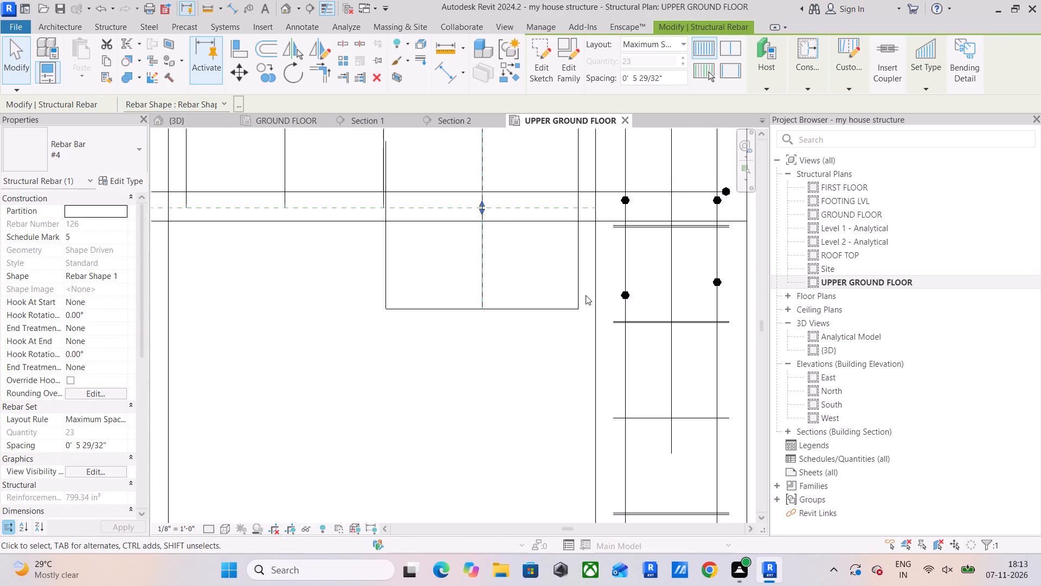
pyautogui.moveTo(588, 284); pyautogui.dragTo(293, 365)
pyautogui.scroll(-5, 293, 365)
pyautogui.moveTo(293, 366); pyautogui.dragTo(658, 399, button='middle')
pyautogui.scroll(-4, 484, 404)
pyautogui.press('Delete')
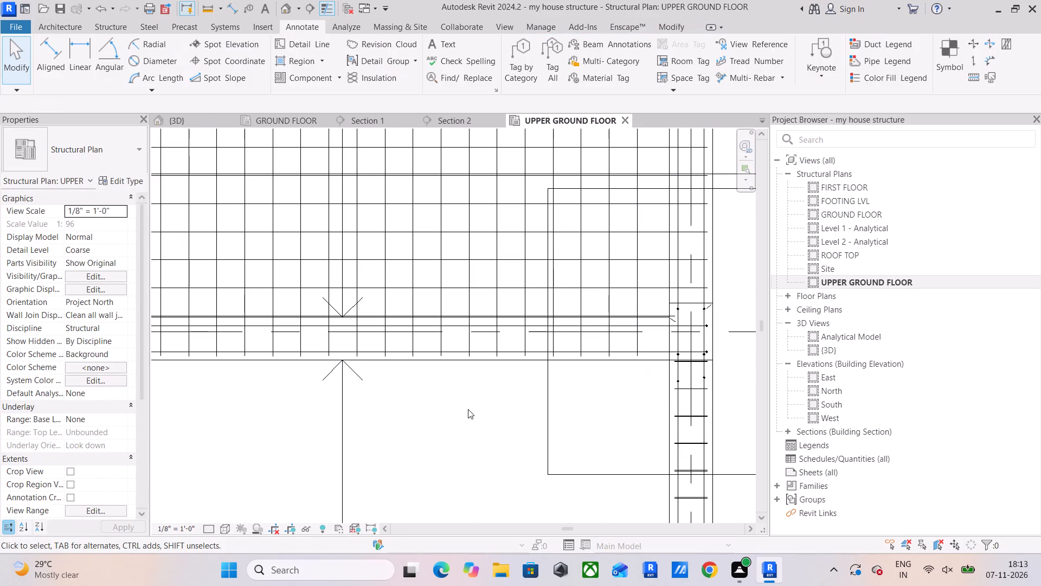
# Delete the U-shaped detail-line marker on the east side of the middle column.
pyautogui.moveTo(466, 409); pyautogui.dragTo(781, 404, button='middle')
pyautogui.click(355, 379)
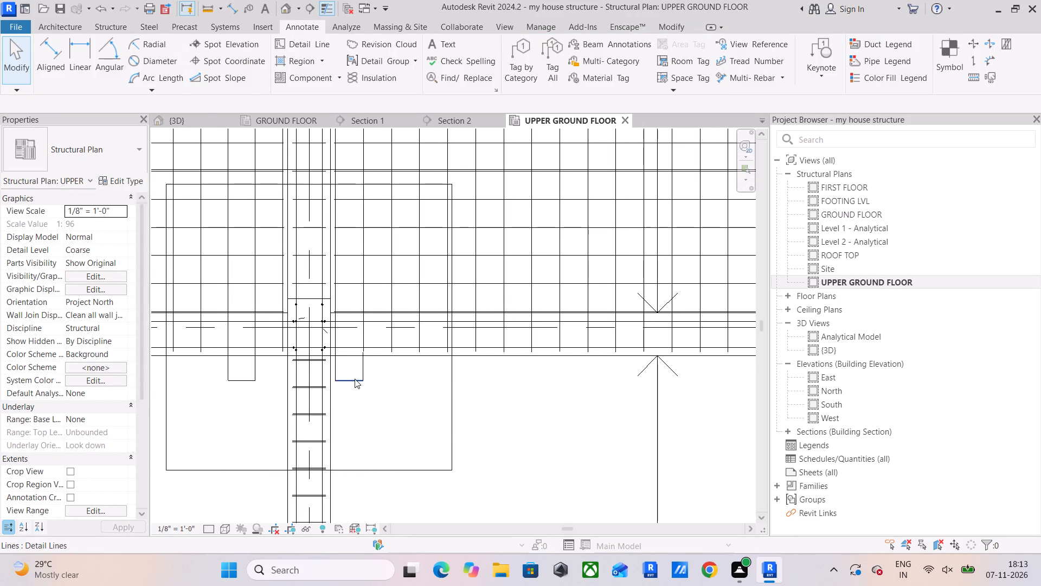
pyautogui.scroll(4, 356, 378)
pyautogui.moveTo(394, 367); pyautogui.dragTo(315, 409)
pyautogui.press('Delete')
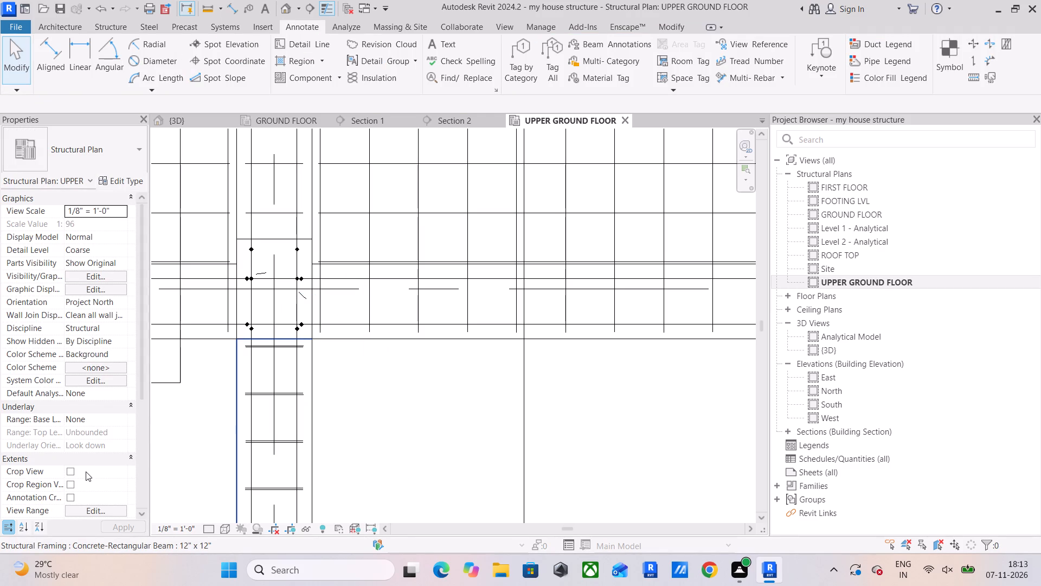
# Delete the U-shaped detail-line marker on the west side of the middle column.
pyautogui.scroll(1, 254, 416)
pyautogui.moveTo(257, 416); pyautogui.dragTo(599, 415, button='middle')
pyautogui.scroll(3, 580, 397)
pyautogui.moveTo(517, 343); pyautogui.dragTo(321, 404)
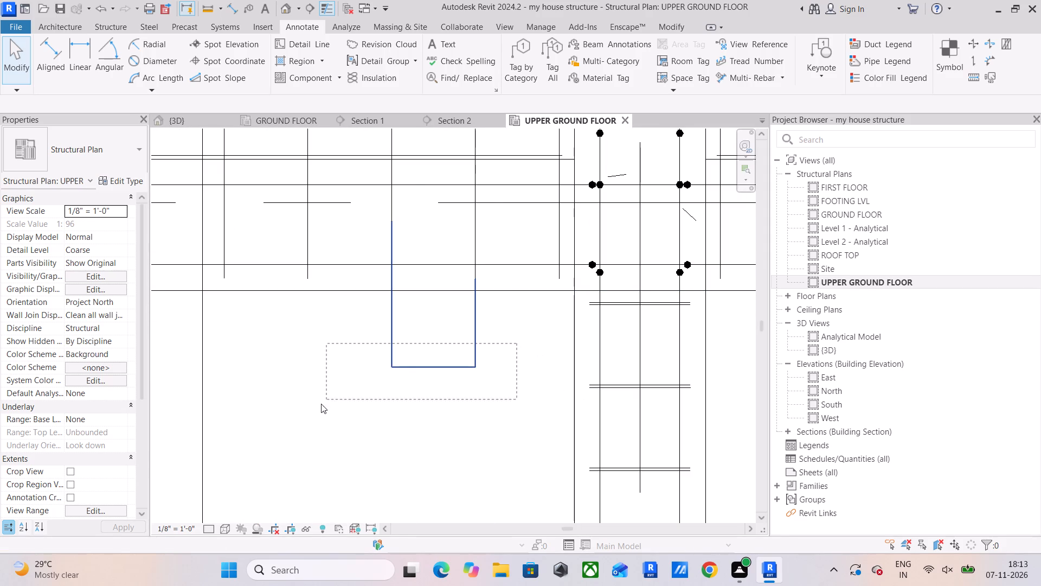
pyautogui.moveTo(321, 404); pyautogui.dragTo(319, 406)
pyautogui.scroll(-8, 319, 406)
pyautogui.moveTo(327, 411); pyautogui.dragTo(609, 480, button='middle')
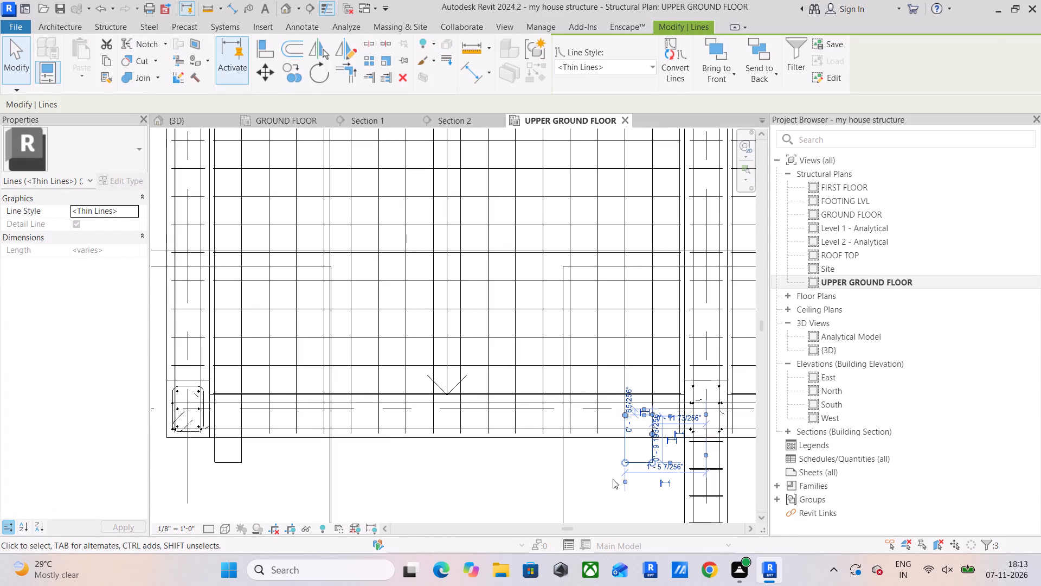
pyautogui.press('Delete')
# Delete the remaining detail-line marker beside the west corner column.
pyautogui.scroll(5, 267, 479)
pyautogui.moveTo(268, 478); pyautogui.dragTo(457, 439, button='middle')
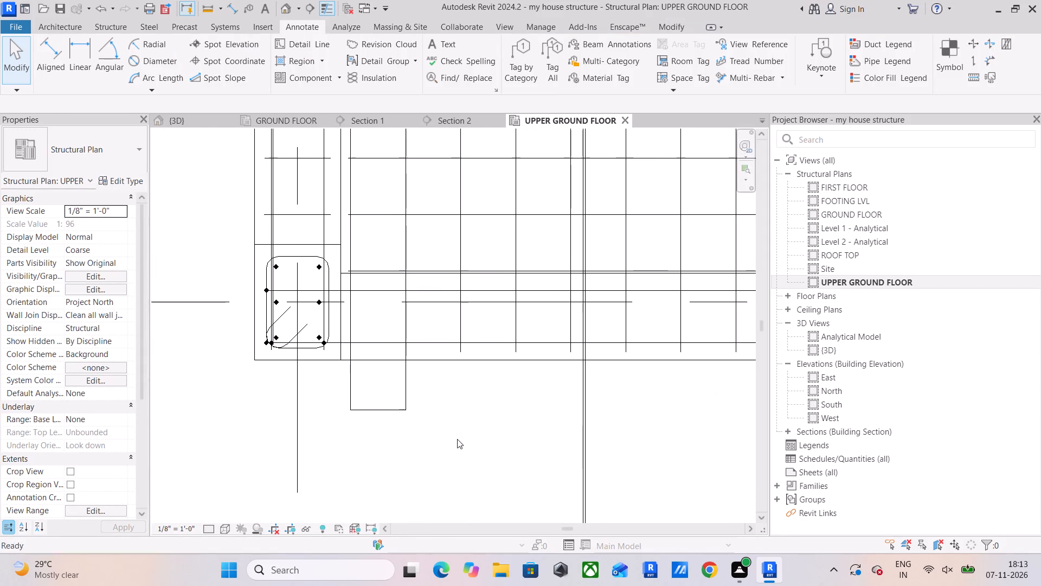
pyautogui.moveTo(457, 439); pyautogui.dragTo(457, 442, button='middle')
pyautogui.moveTo(452, 384); pyautogui.dragTo(324, 434)
pyautogui.press('Delete')
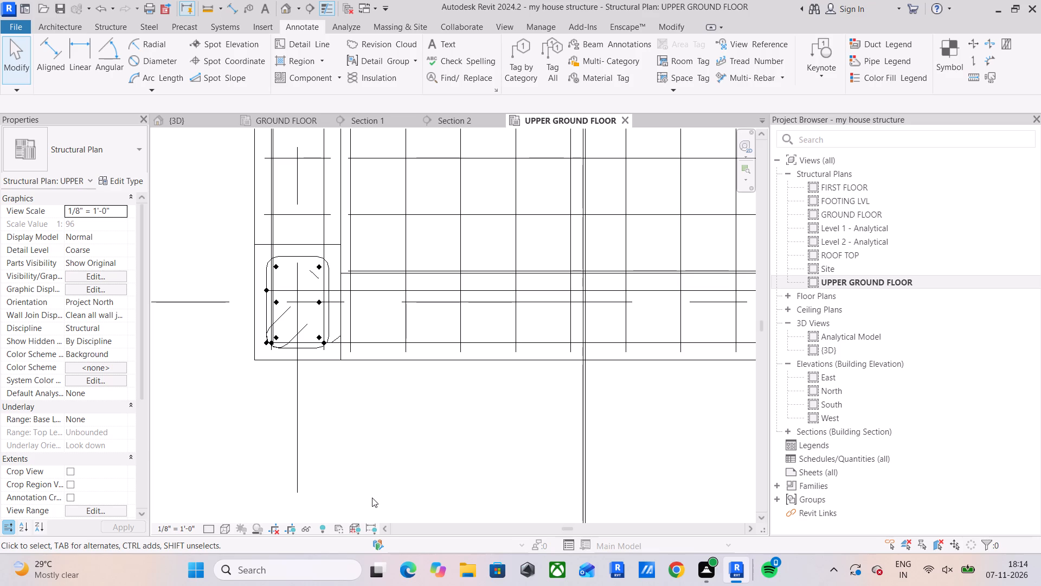
# Pull the east end of the stirrup set in the southeast bay's north beam west onto the easternmost slab bar's line.
pyautogui.scroll(-4, 500, 493)
pyautogui.scroll(-5, 377, 526)
pyautogui.moveTo(434, 523); pyautogui.dragTo(396, 426, button='middle')
pyautogui.scroll(-4, 455, 431)
pyautogui.moveTo(516, 431); pyautogui.dragTo(284, 434, button='middle')
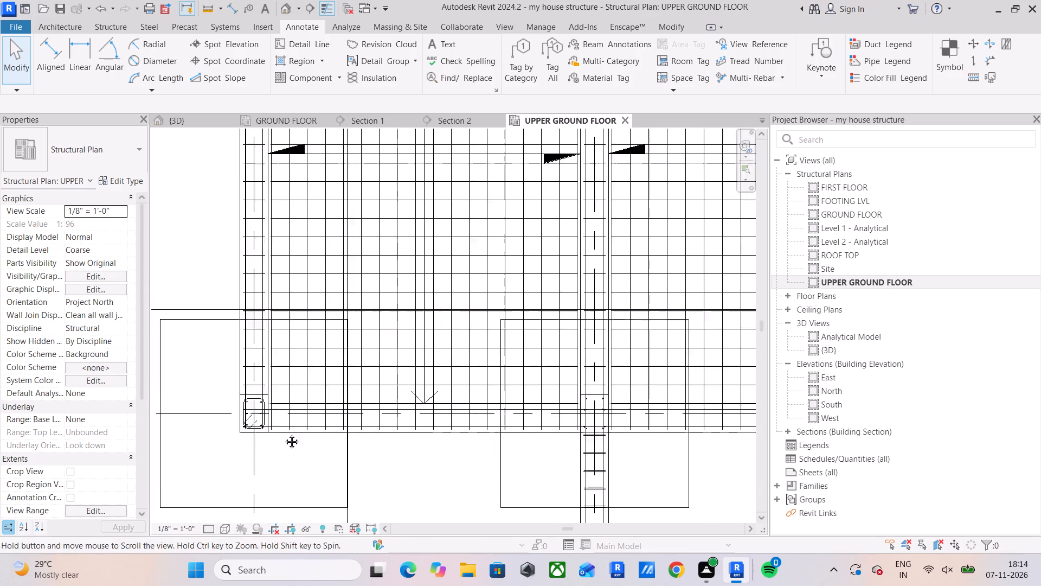
pyautogui.moveTo(284, 434); pyautogui.dragTo(264, 432, button='middle')
pyautogui.scroll(-2, 417, 428)
pyautogui.moveTo(456, 429); pyautogui.dragTo(344, 515, button='middle')
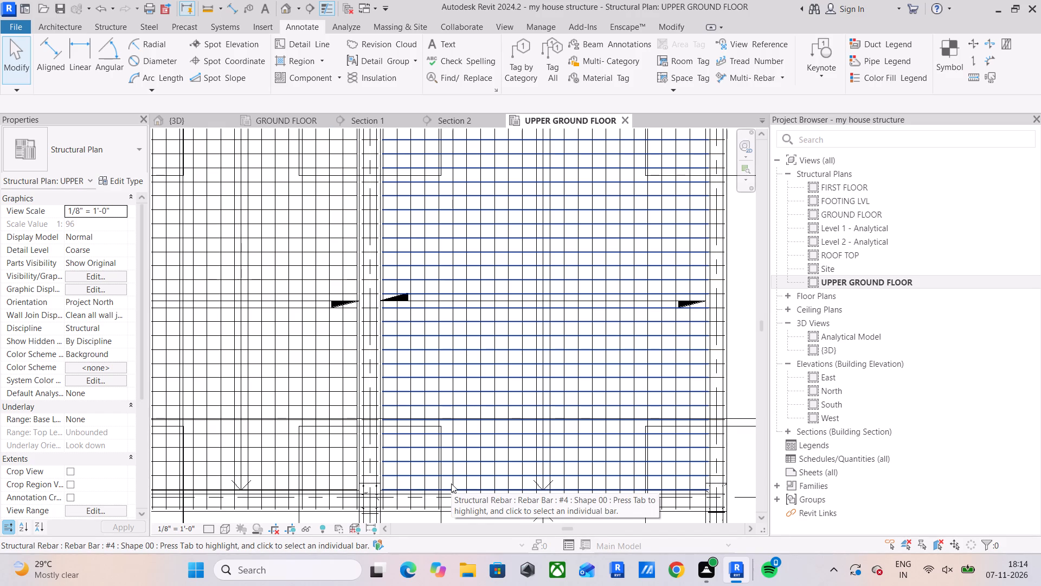
pyautogui.scroll(-2, 468, 484)
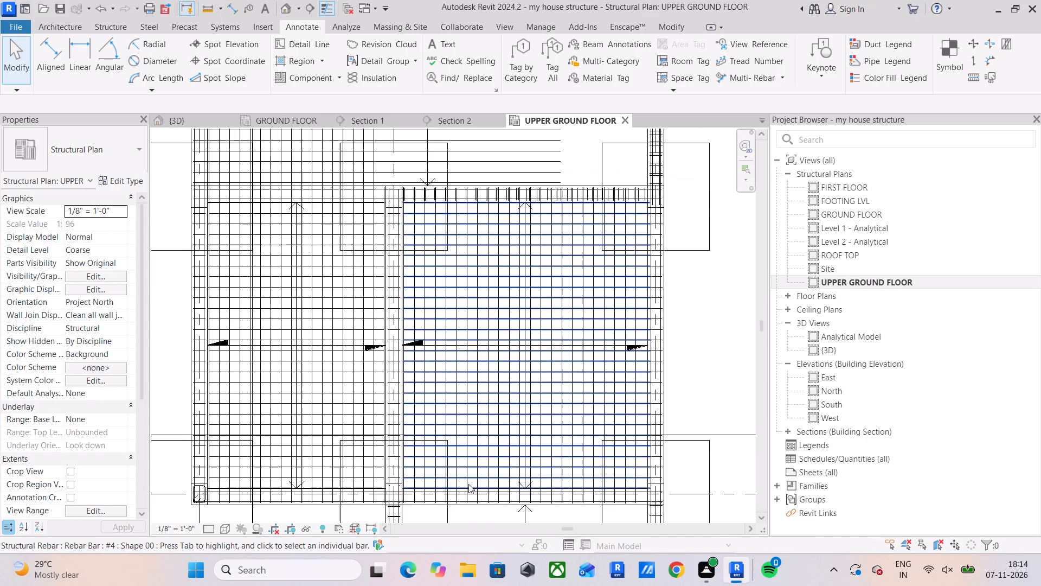
pyautogui.moveTo(470, 508); pyautogui.dragTo(464, 552, button='middle')
pyautogui.scroll(5, 560, 343)
pyautogui.moveTo(606, 339); pyautogui.dragTo(523, 530, button='middle')
pyautogui.scroll(8, 604, 314)
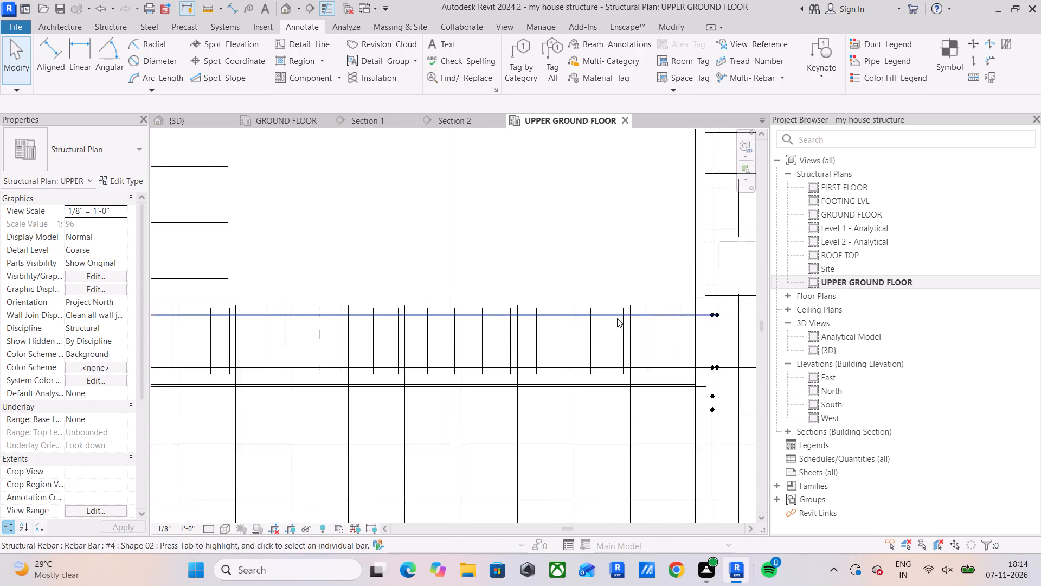
pyautogui.click(652, 346)
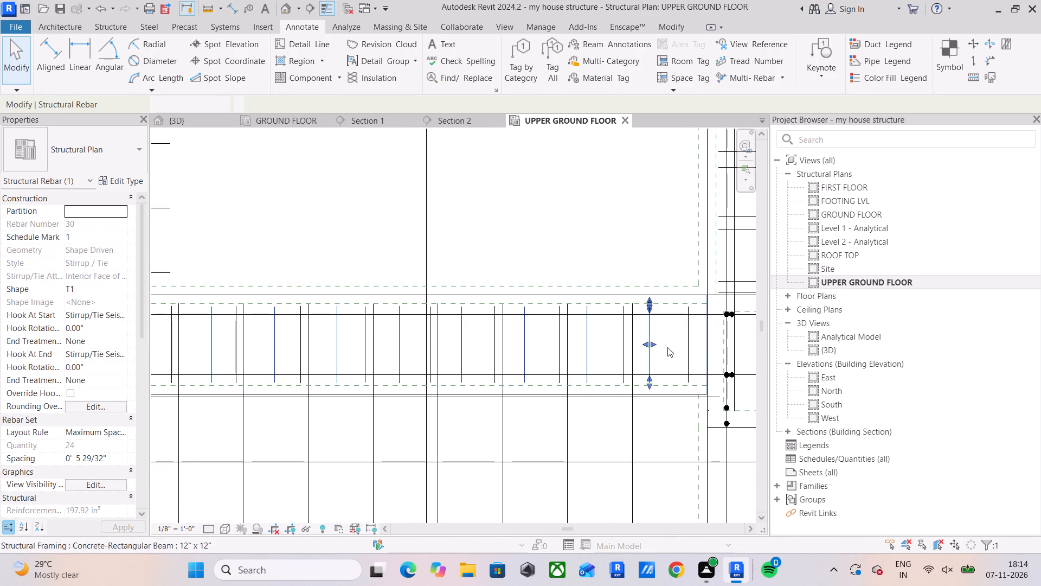
pyautogui.moveTo(647, 345); pyautogui.dragTo(631, 349)
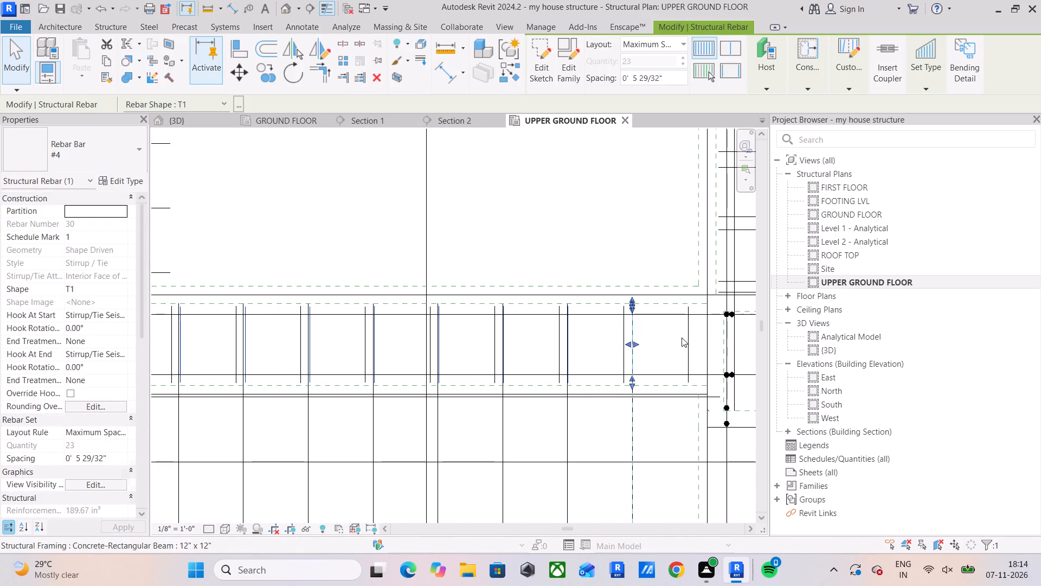
# Delete the second, overlapping stirrup set in the southeast bay's north beam.
pyautogui.click(687, 337)
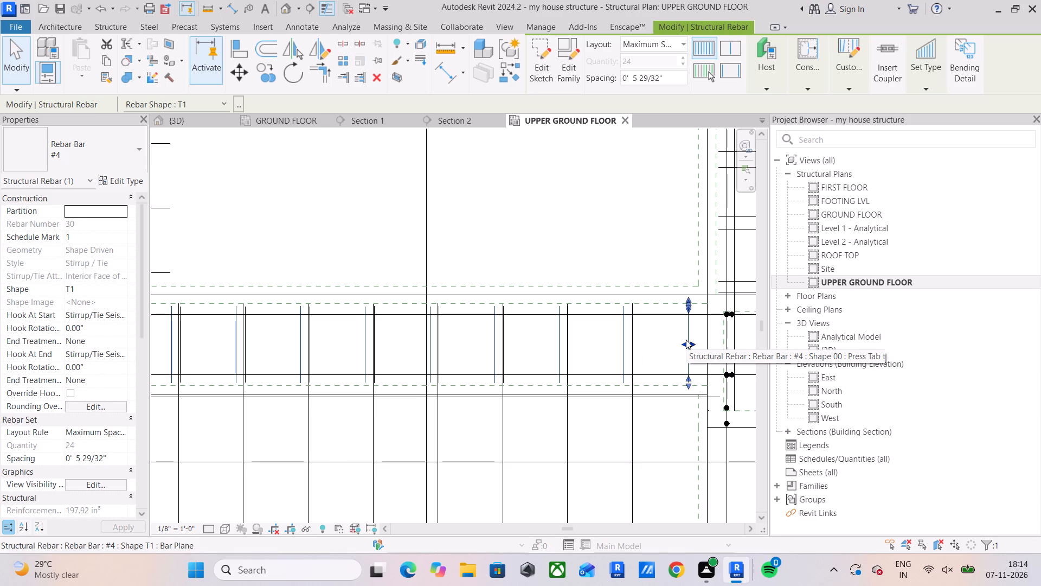
pyautogui.press('Delete')
# Align the west end of that beam's remaining stirrup set with the first slab bar east of the middle column.
pyautogui.scroll(-8, 686, 340)
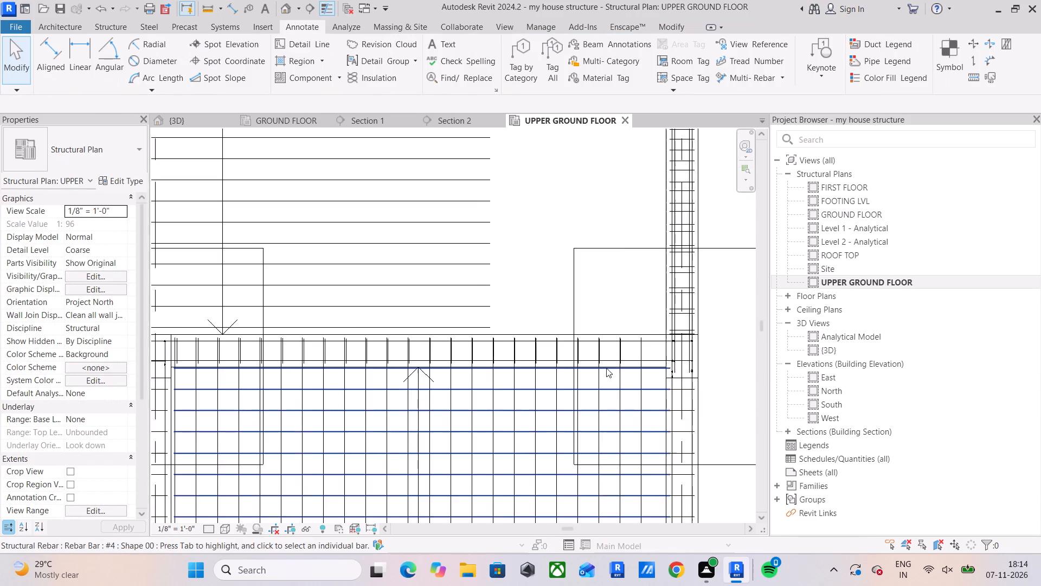
pyautogui.moveTo(545, 366); pyautogui.dragTo(753, 330, button='middle')
pyautogui.scroll(11, 356, 276)
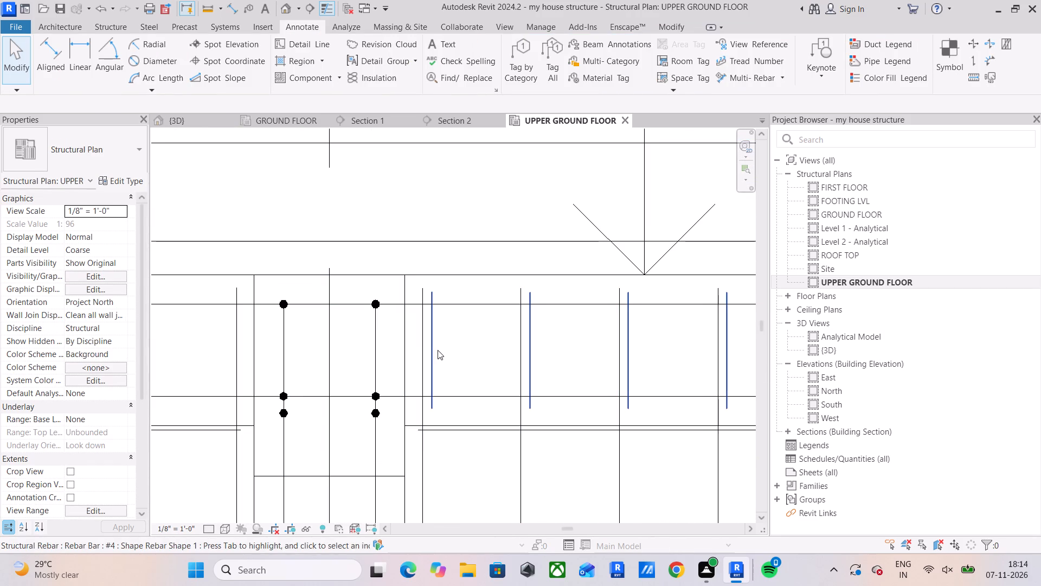
pyautogui.click(438, 350)
pyautogui.moveTo(430, 348); pyautogui.dragTo(425, 349)
pyautogui.click(480, 345)
pyautogui.scroll(-5, 480, 351)
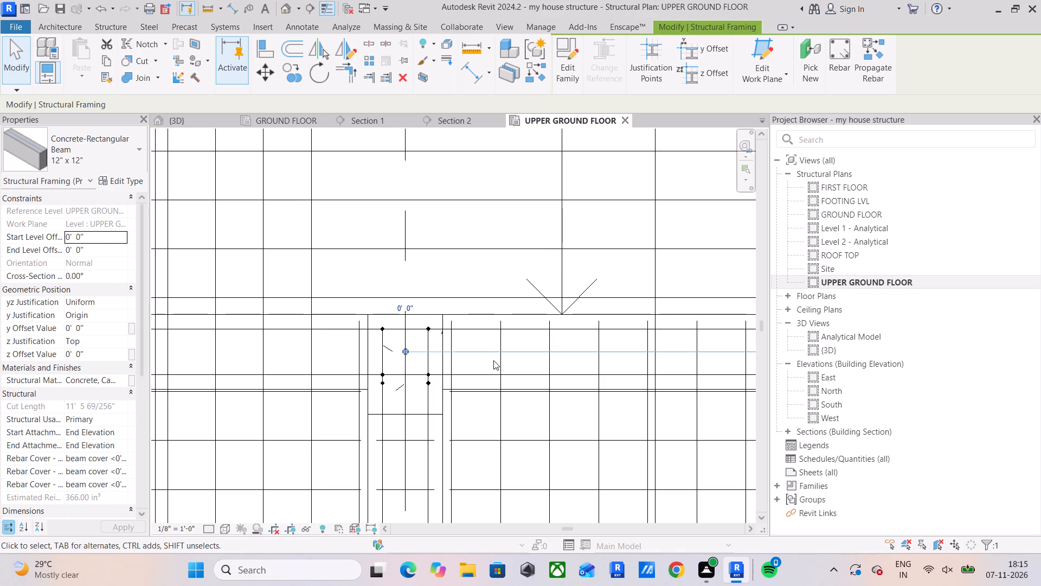
# Extend the east end of the east-west bar set in the next slab bay north to the east edge beam.
pyautogui.click(313, 267)
pyautogui.scroll(-9, 302, 273)
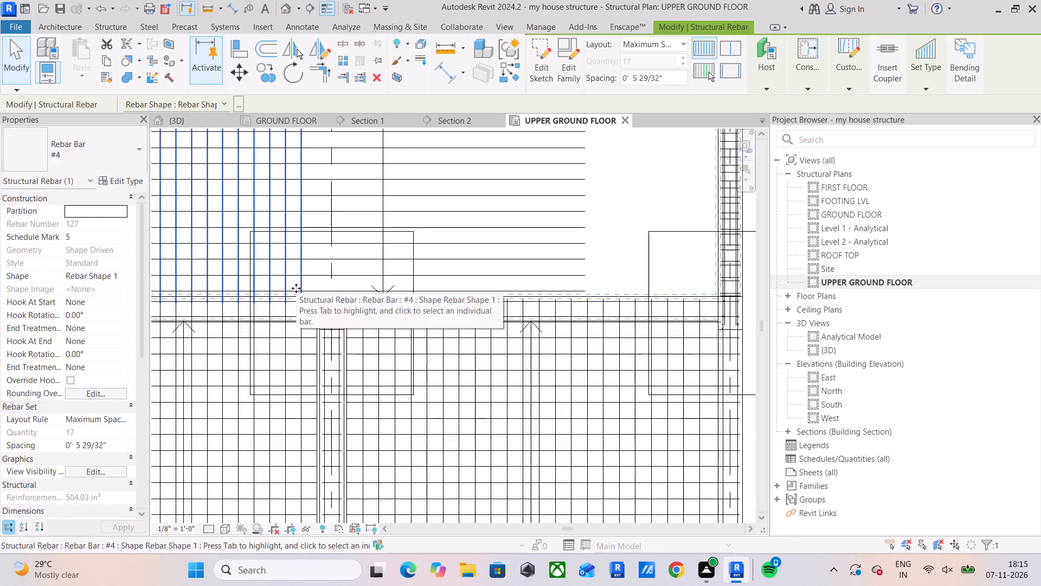
pyautogui.scroll(-3, 296, 288)
pyautogui.moveTo(442, 308); pyautogui.dragTo(421, 398, button='middle')
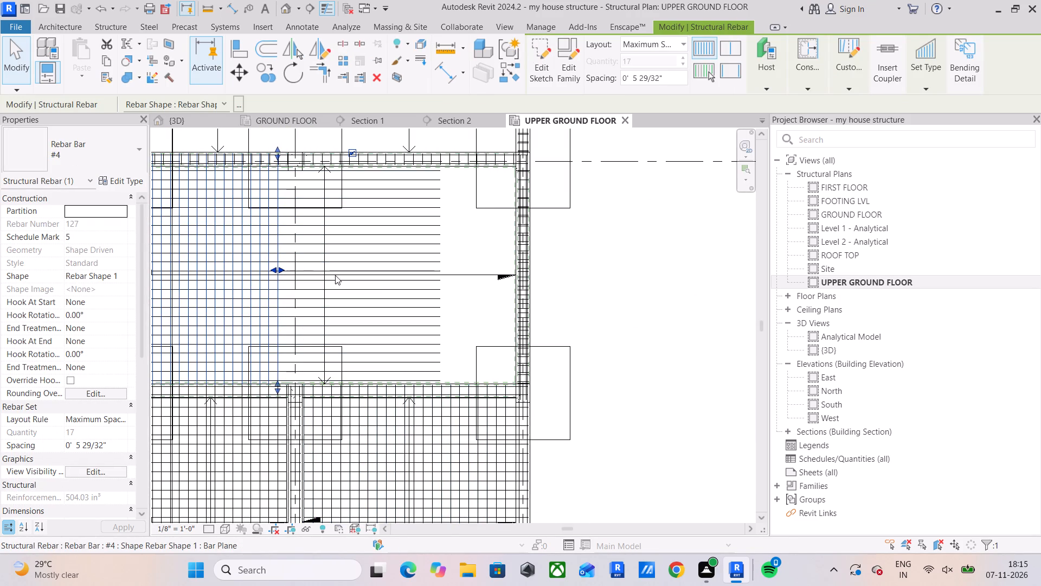
pyautogui.click(406, 288)
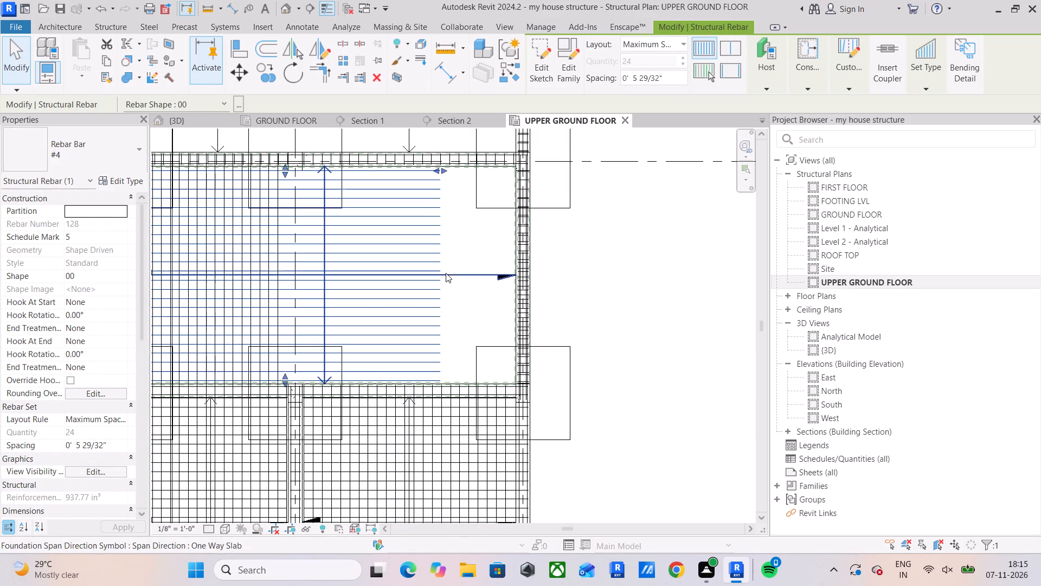
pyautogui.moveTo(444, 171); pyautogui.dragTo(492, 175)
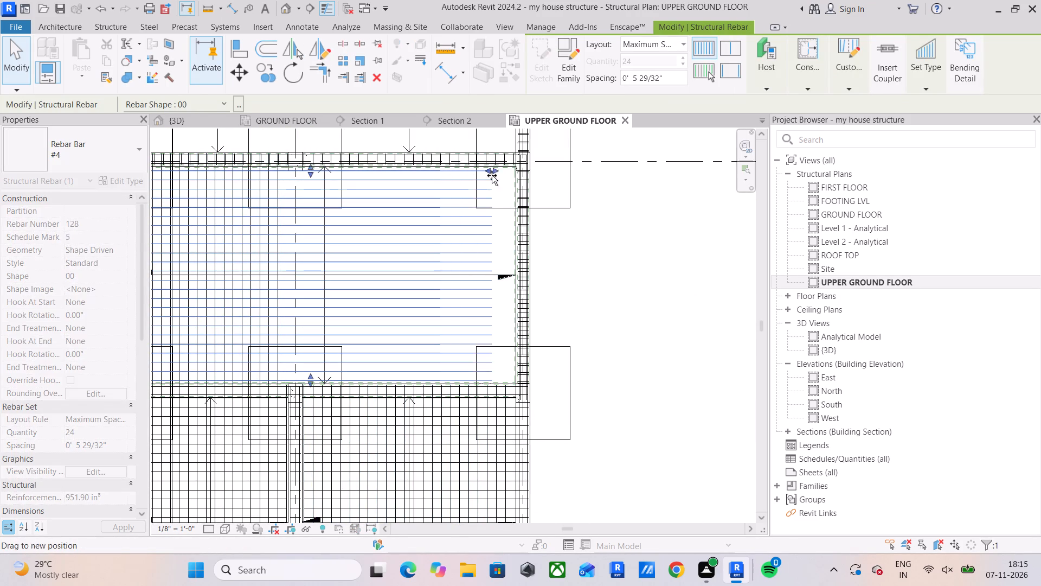
pyautogui.moveTo(492, 175); pyautogui.dragTo(517, 176)
# Move the north end of the east edge beam's stirrup set onto the northernmost slab bar's line below the upper column.
pyautogui.scroll(11, 517, 179)
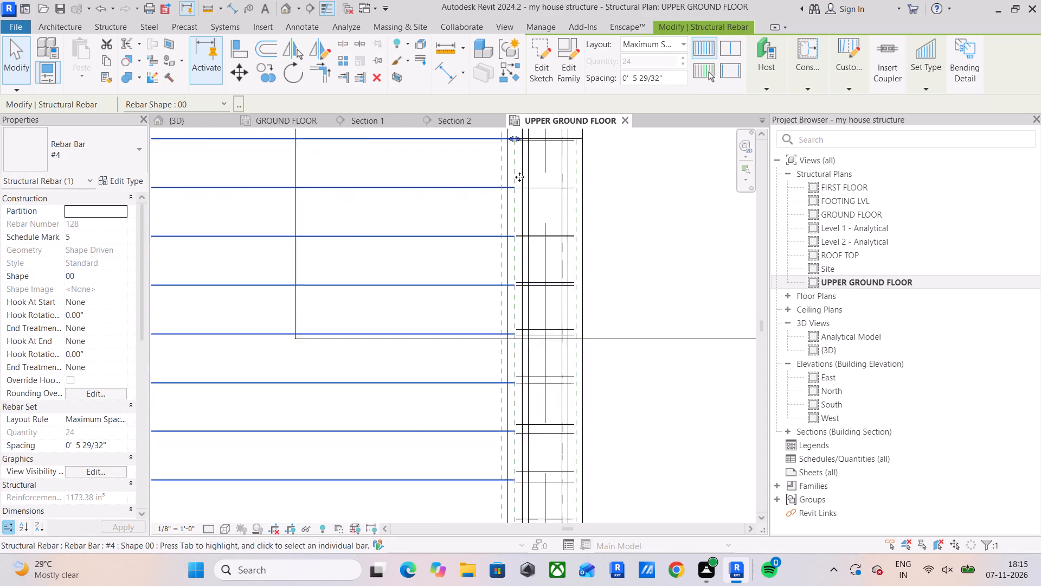
pyautogui.scroll(2, 519, 177)
pyautogui.moveTo(519, 177); pyautogui.dragTo(520, 337, button='middle')
pyautogui.scroll(8, 535, 273)
pyautogui.click(534, 323)
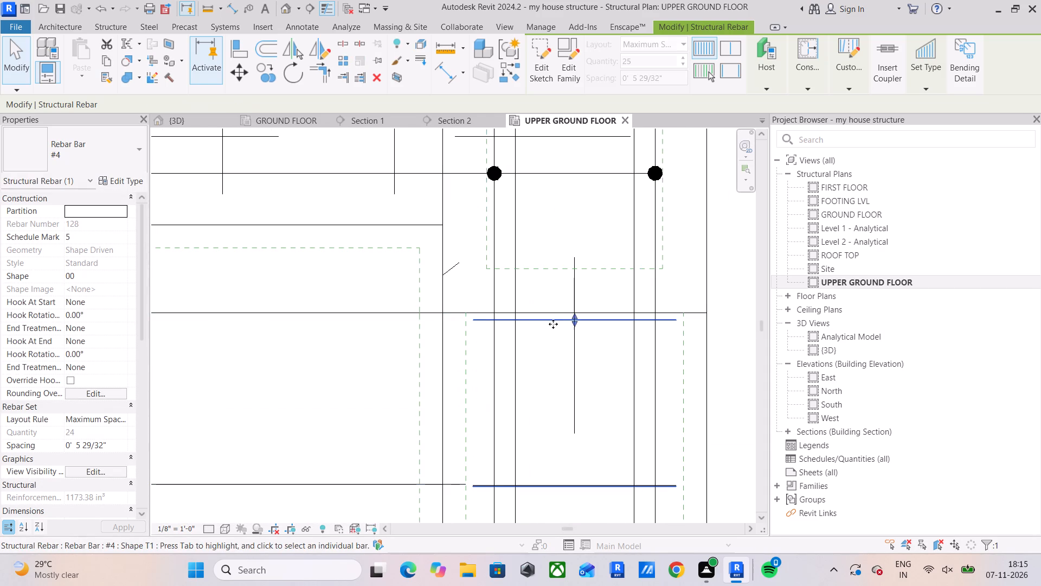
pyautogui.moveTo(575, 316); pyautogui.dragTo(575, 310)
# Pull the south end of the east edge beam's stirrup set north onto the southernmost slab bar's line.
pyautogui.scroll(-9, 550, 297)
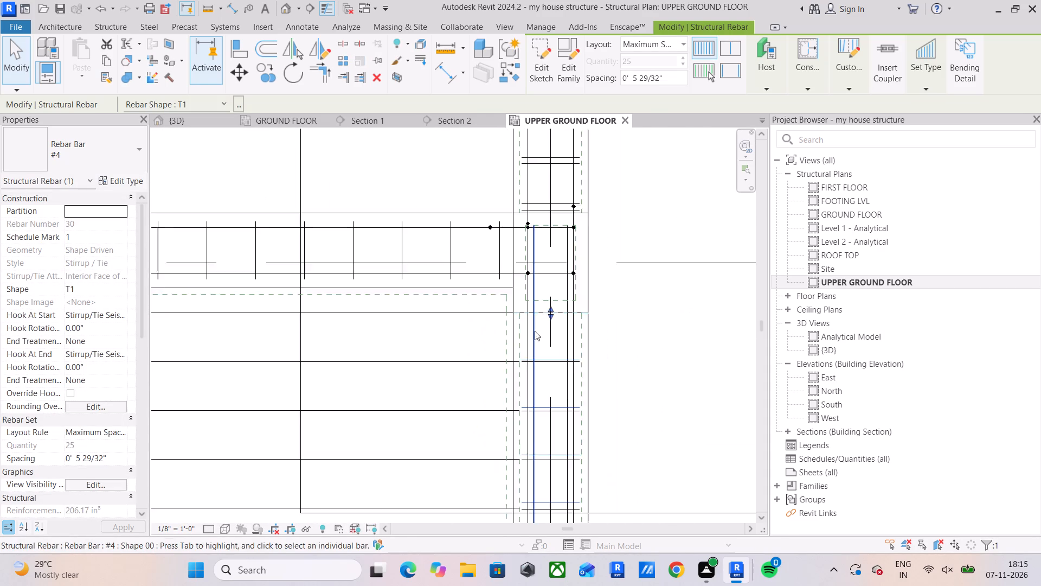
pyautogui.scroll(-6, 535, 331)
pyautogui.moveTo(536, 348); pyautogui.dragTo(561, 220, button='middle')
pyautogui.scroll(-5, 544, 358)
pyautogui.moveTo(563, 319); pyautogui.dragTo(562, 211, button='middle')
pyautogui.scroll(2, 564, 433)
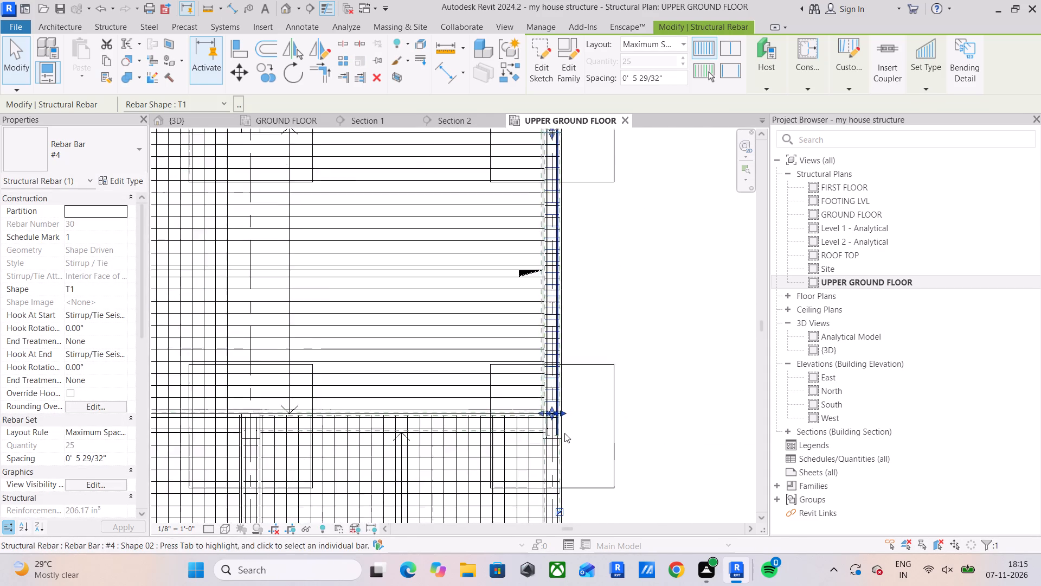
pyautogui.scroll(15, 564, 433)
pyautogui.moveTo(552, 419); pyautogui.dragTo(552, 417)
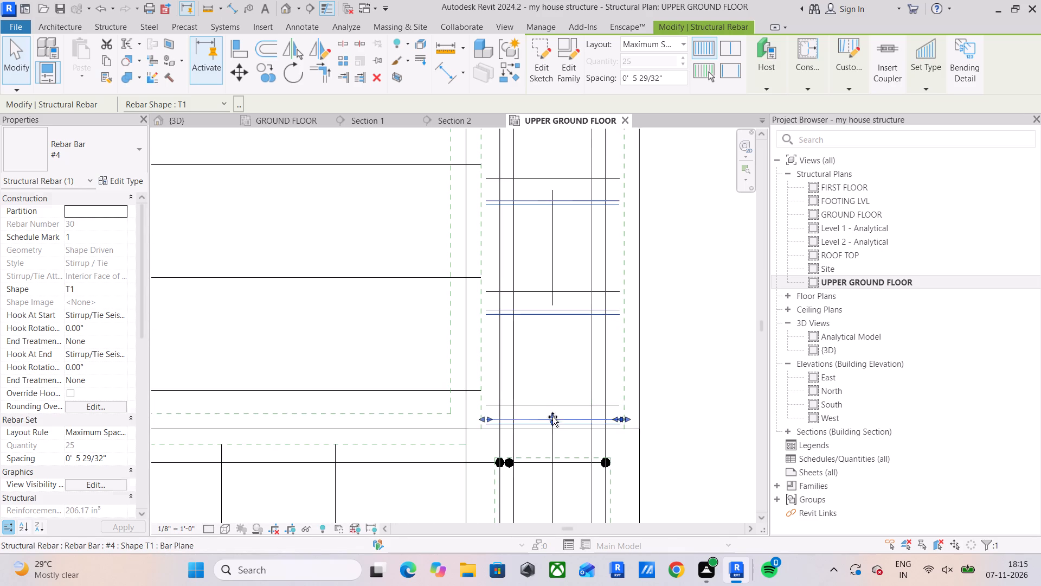
pyautogui.moveTo(552, 417); pyautogui.dragTo(558, 391)
# Delete the second, overlapping stirrup set in the east edge beam.
pyautogui.click(562, 408)
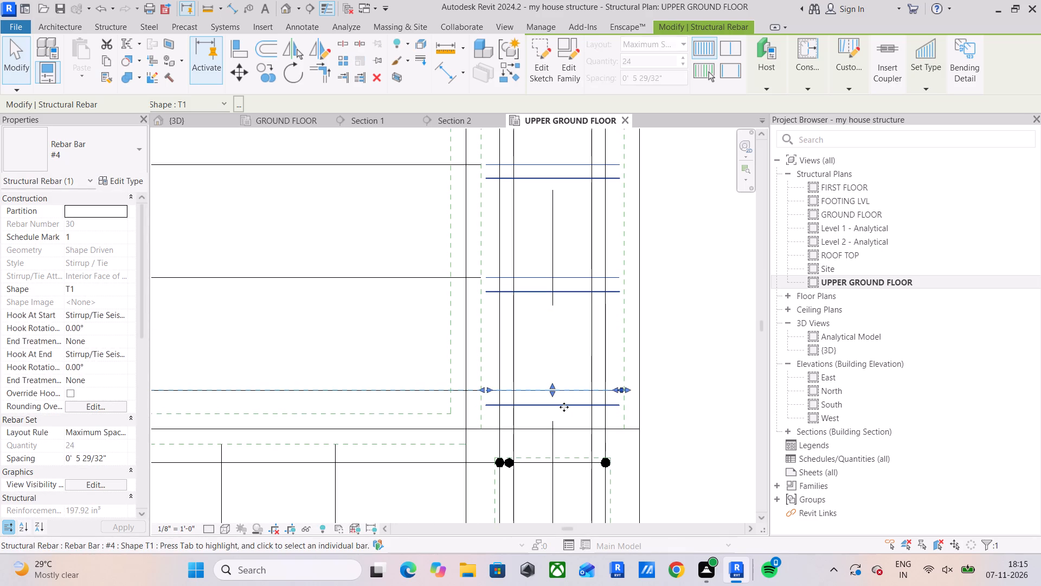
pyautogui.press('Delete')
pyautogui.scroll(-4, 500, 315)
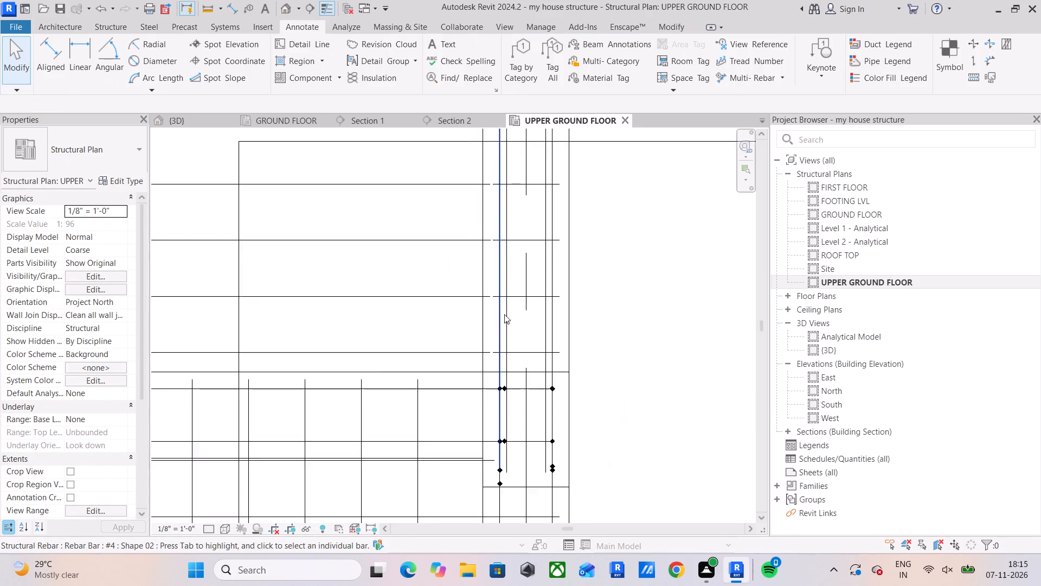
# Extend the east end of the north-south bar set across the wide slab bay to the east edge beam.
pyautogui.scroll(-6, 504, 314)
pyautogui.moveTo(517, 316); pyautogui.dragTo(625, 343, button='middle')
pyautogui.scroll(-4, 609, 343)
pyautogui.moveTo(583, 343); pyautogui.dragTo(635, 359, button='middle')
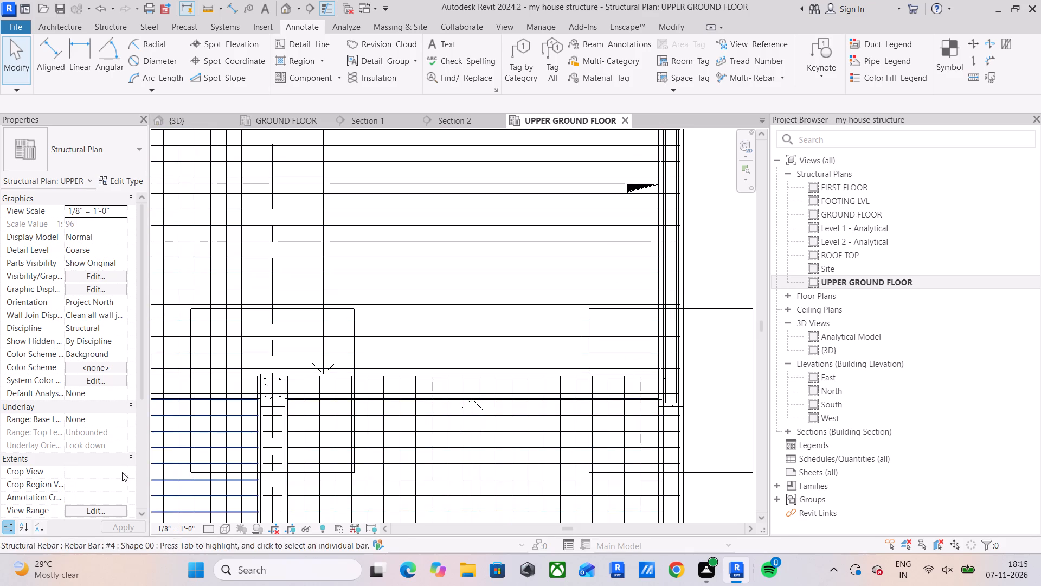
pyautogui.scroll(-4, 332, 422)
pyautogui.moveTo(368, 415); pyautogui.dragTo(544, 443, button='middle')
pyautogui.scroll(-1, 489, 419)
pyautogui.moveTo(483, 417); pyautogui.dragTo(587, 389, button='middle')
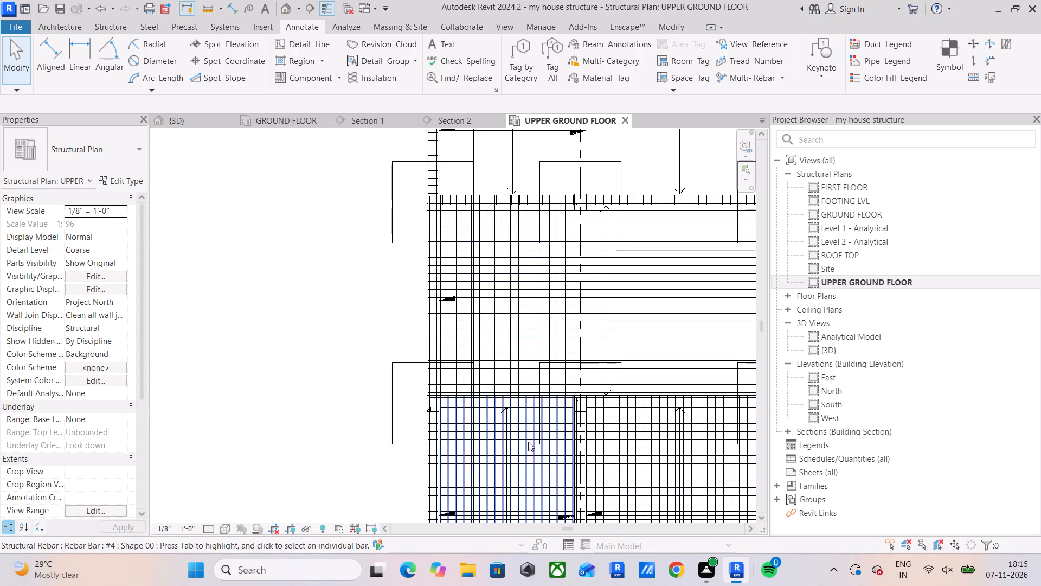
pyautogui.scroll(5, 410, 291)
pyautogui.scroll(5, 445, 412)
pyautogui.moveTo(446, 412); pyautogui.dragTo(350, 406, button='middle')
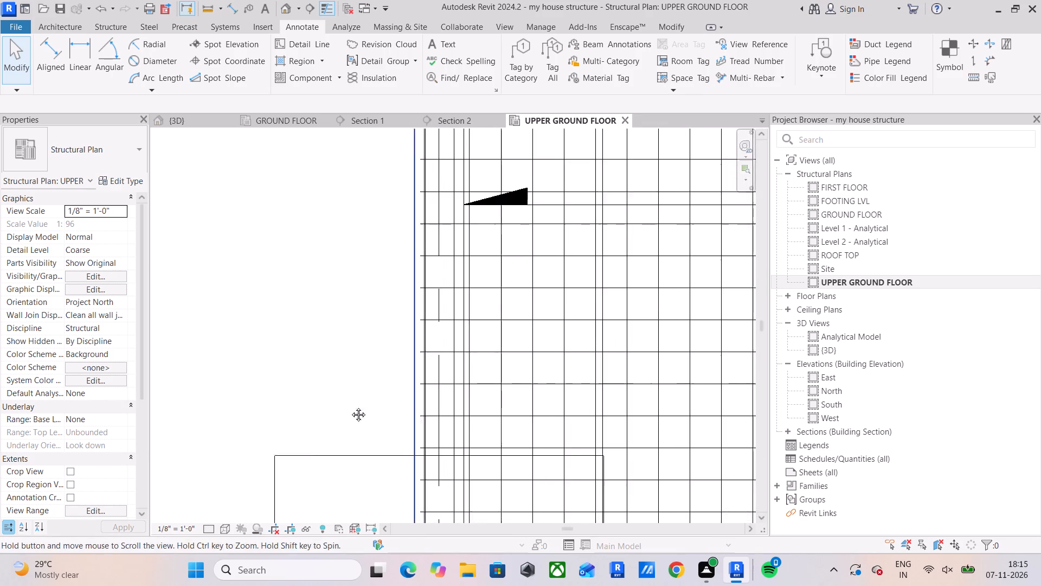
pyautogui.moveTo(350, 406); pyautogui.dragTo(303, 406, button='middle')
pyautogui.scroll(-4, 355, 400)
pyautogui.scroll(-4, 463, 349)
pyautogui.moveTo(406, 388); pyautogui.dragTo(251, 380, button='middle')
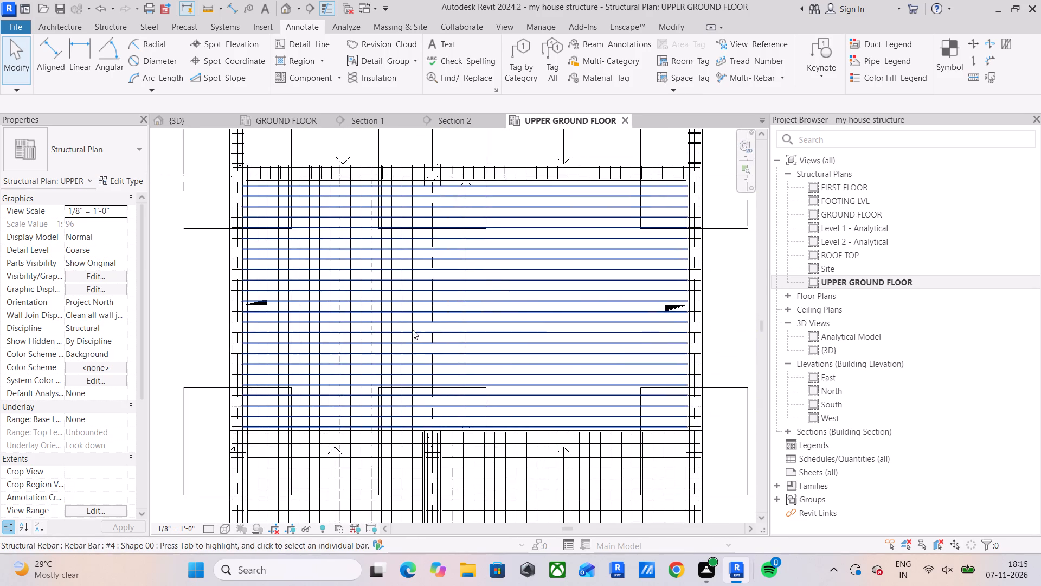
pyautogui.scroll(10, 399, 207)
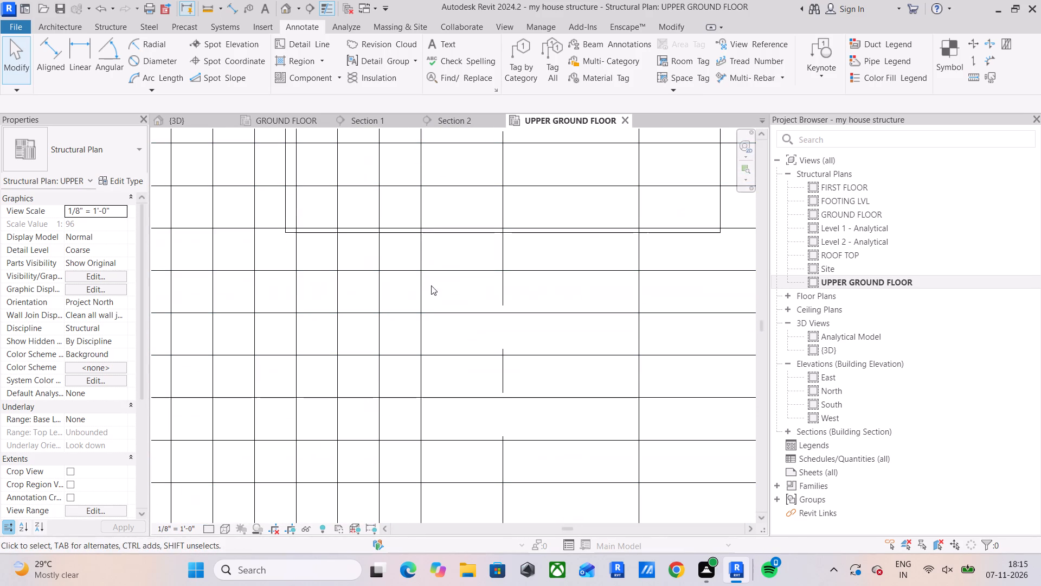
pyautogui.click(422, 296)
pyautogui.scroll(-11, 444, 296)
pyautogui.moveTo(478, 371); pyautogui.dragTo(430, 342, button='middle')
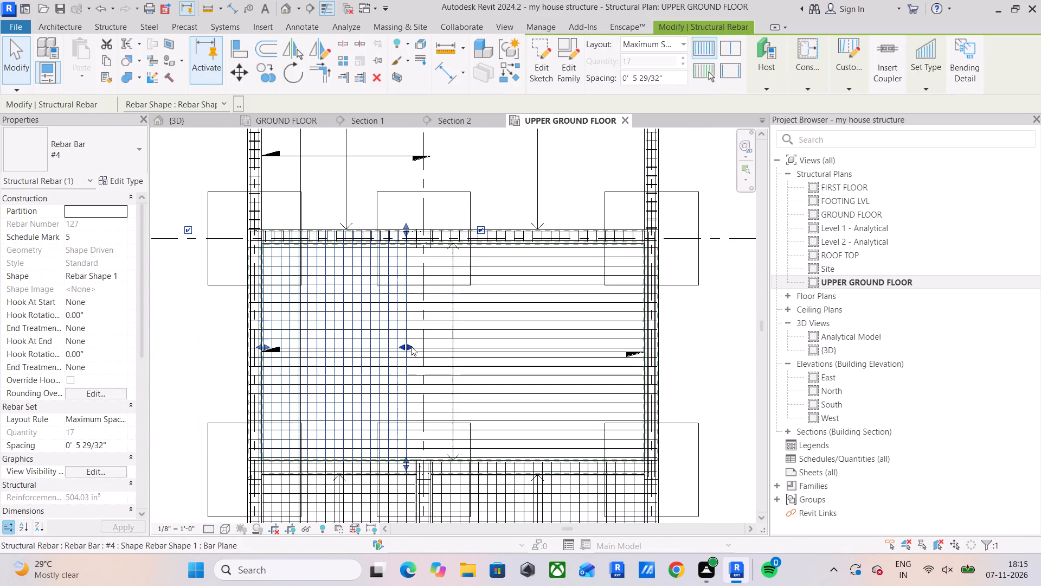
pyautogui.moveTo(408, 346); pyautogui.dragTo(624, 359)
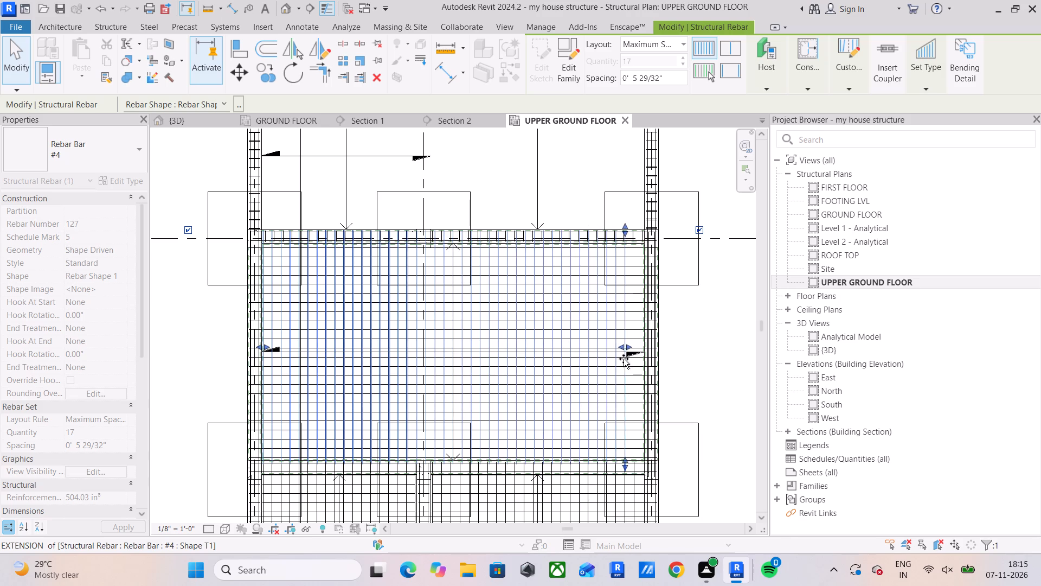
pyautogui.moveTo(624, 359); pyautogui.dragTo(632, 361)
# Examine how the stirrups line up with the extended slab bars along the wide bay's south beam.
pyautogui.scroll(6, 609, 384)
pyautogui.moveTo(619, 409); pyautogui.dragTo(515, 220, button='middle')
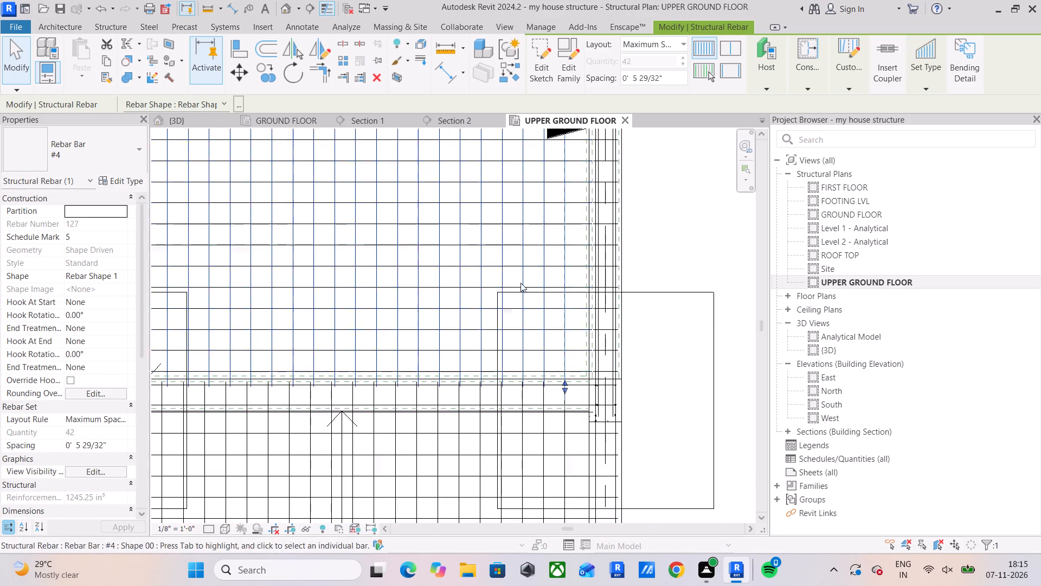
pyautogui.scroll(5, 600, 432)
pyautogui.moveTo(545, 362); pyautogui.dragTo(547, 485, button='middle')
pyautogui.scroll(5, 490, 461)
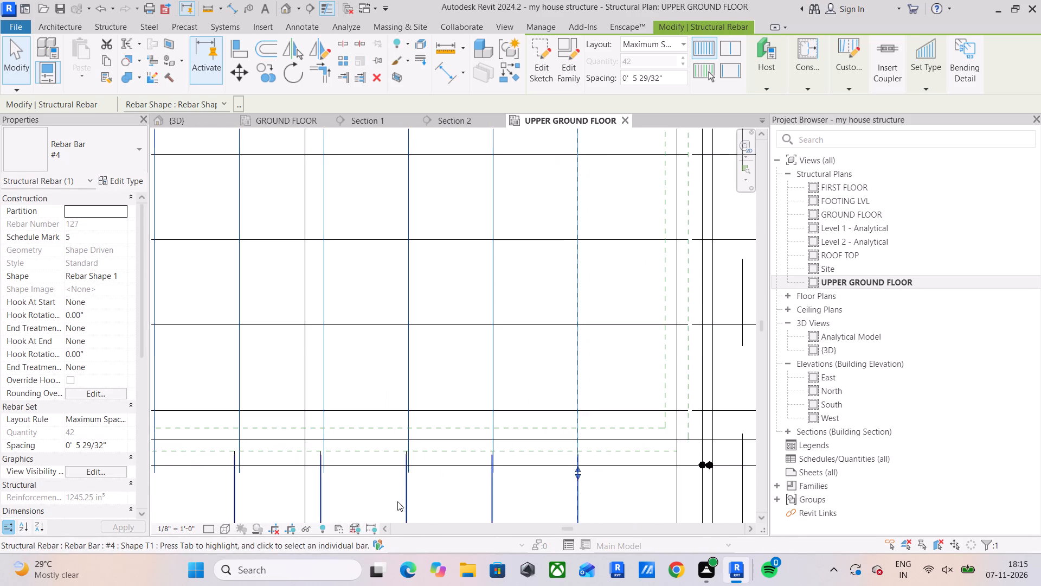
pyautogui.moveTo(397, 501); pyautogui.dragTo(489, 406, button='middle')
pyautogui.click(495, 419)
pyautogui.scroll(-3, 500, 422)
pyautogui.moveTo(534, 430); pyautogui.dragTo(475, 447, button='middle')
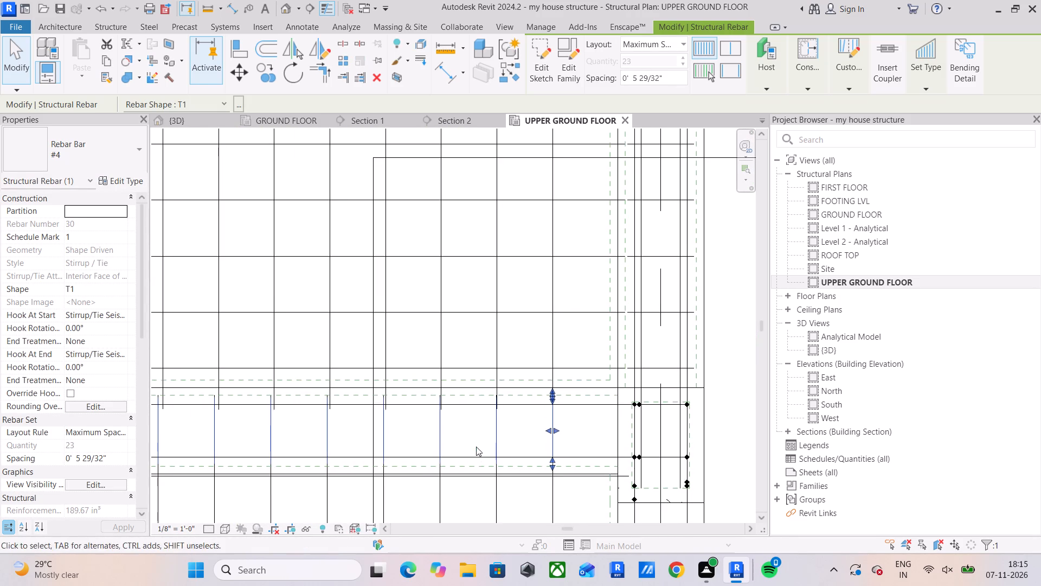
pyautogui.scroll(-9, 422, 376)
pyautogui.moveTo(423, 377); pyautogui.dragTo(795, 437, button='middle')
pyautogui.scroll(-2, 586, 417)
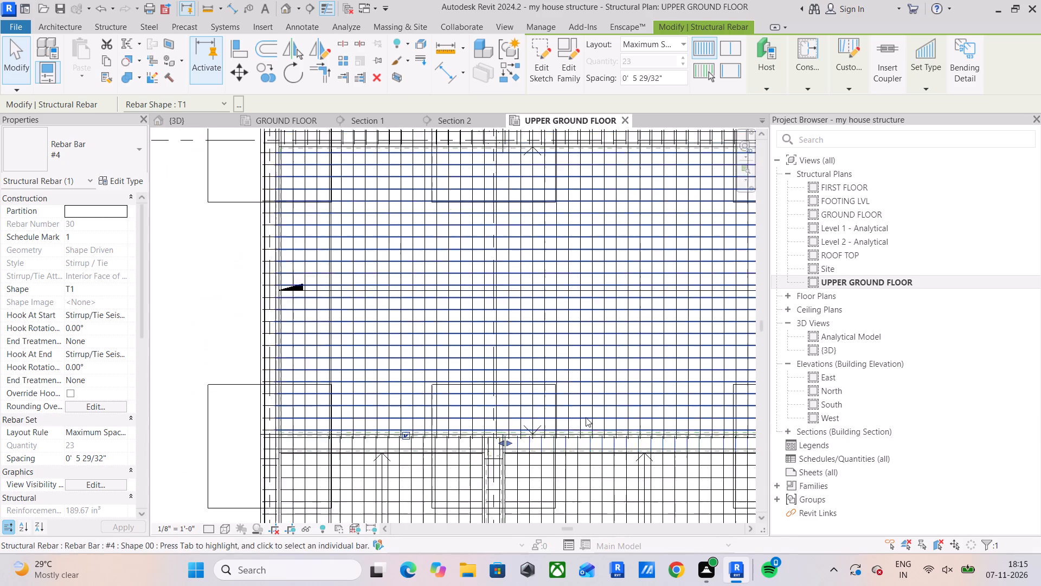
pyautogui.scroll(-2, 586, 417)
pyautogui.moveTo(526, 417); pyautogui.dragTo(544, 419, button='middle')
pyautogui.scroll(16, 385, 435)
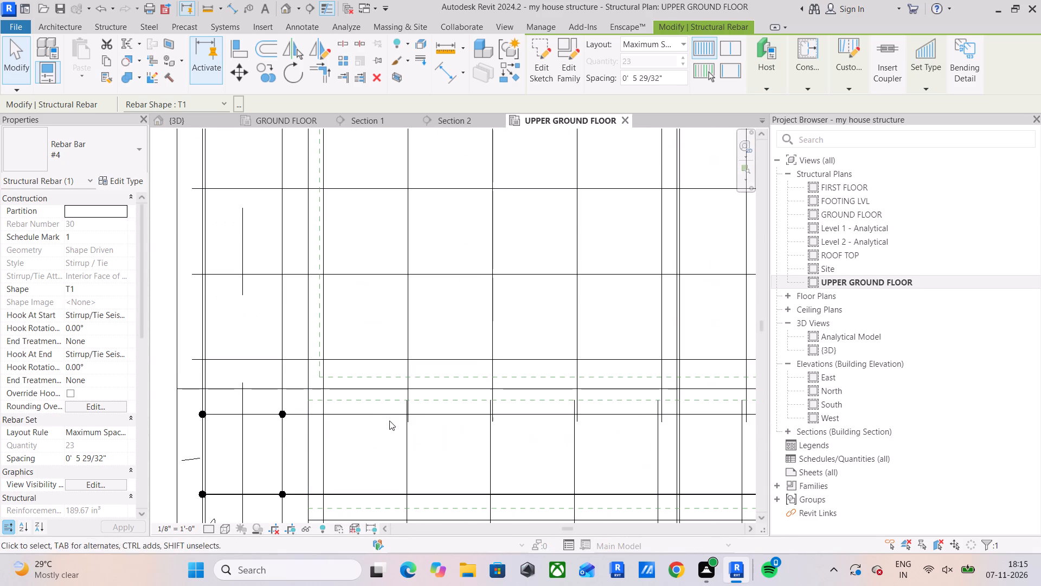
pyautogui.scroll(-2, 408, 441)
pyautogui.moveTo(408, 441); pyautogui.dragTo(407, 436, button='middle')
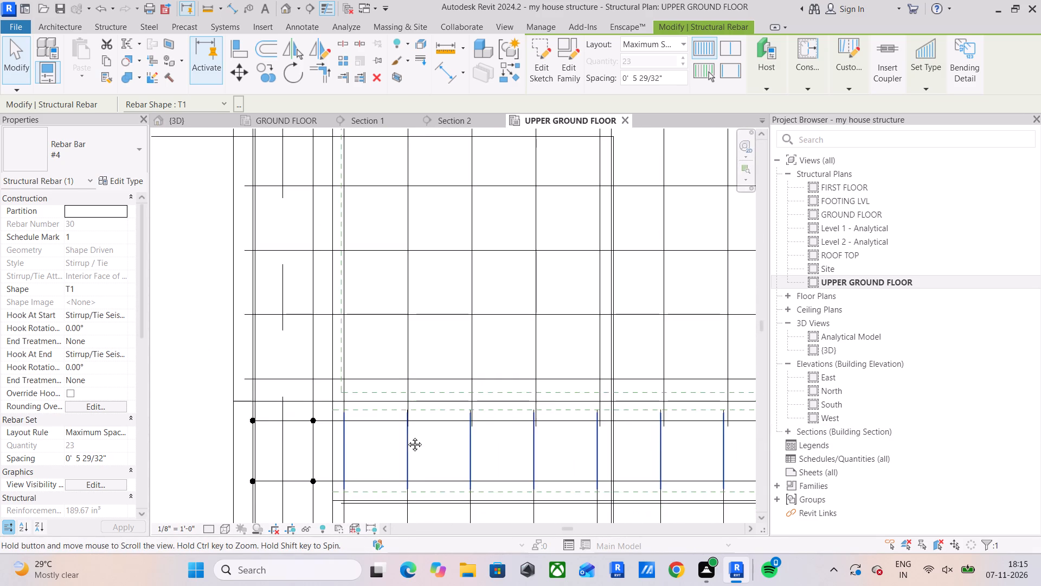
pyautogui.moveTo(407, 436); pyautogui.dragTo(377, 362, button='middle')
pyautogui.scroll(-3, 378, 362)
pyautogui.moveTo(416, 366); pyautogui.dragTo(331, 390, button='middle')
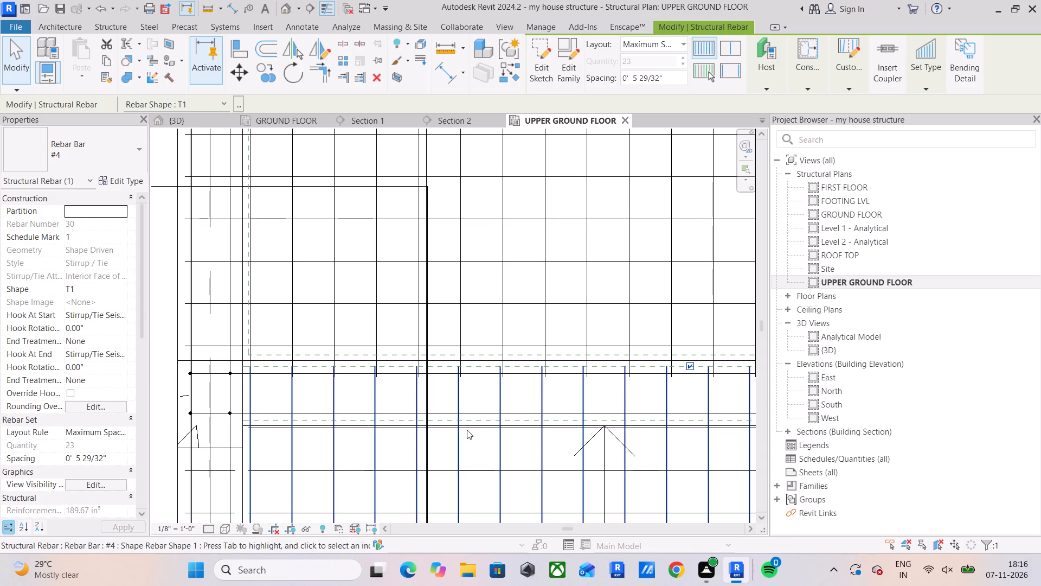
# Pull the east end of the south beam's western stirrup set west onto the nearest slab bar's line before the middle column.
pyautogui.moveTo(466, 431); pyautogui.dragTo(120, 449, button='middle')
pyautogui.scroll(-1, 555, 387)
pyautogui.moveTo(562, 386); pyautogui.dragTo(538, 404, button='middle')
pyautogui.scroll(4, 540, 414)
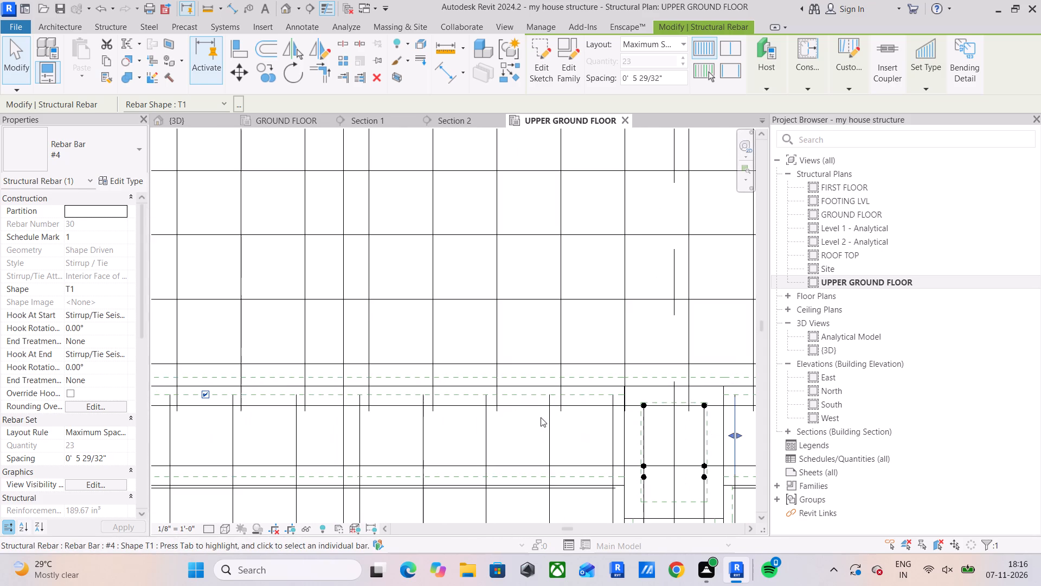
pyautogui.click(547, 425)
pyautogui.moveTo(607, 435); pyautogui.dragTo(605, 436)
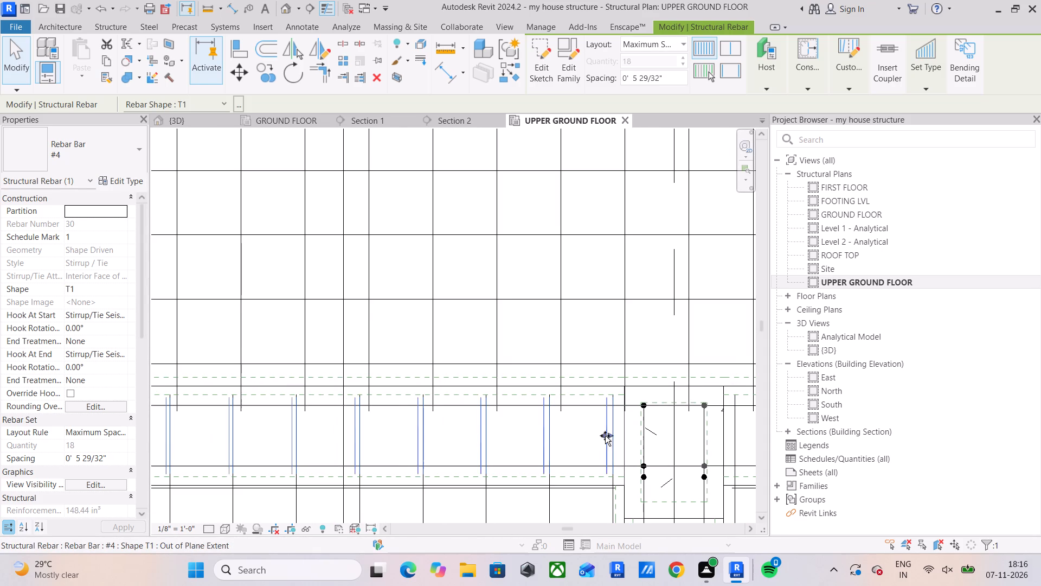
pyautogui.moveTo(605, 436); pyautogui.dragTo(557, 443)
# Move the west end of the south beam's eastern stirrup set onto the first slab bar's line east of the middle column.
pyautogui.moveTo(565, 447); pyautogui.dragTo(506, 450, button='middle')
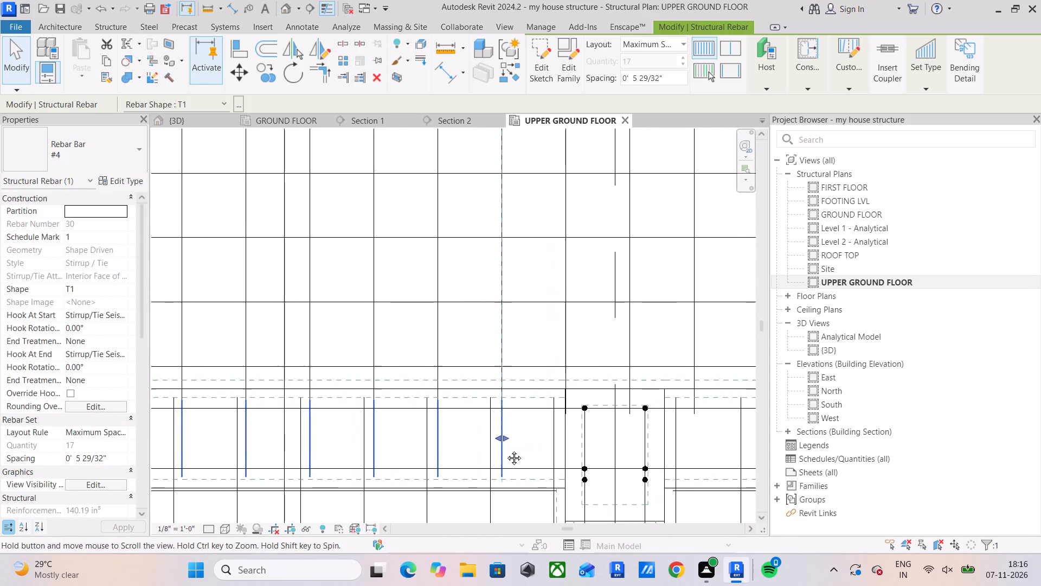
pyautogui.moveTo(506, 450); pyautogui.dragTo(504, 451, button='middle')
pyautogui.moveTo(523, 462); pyautogui.dragTo(361, 454, button='middle')
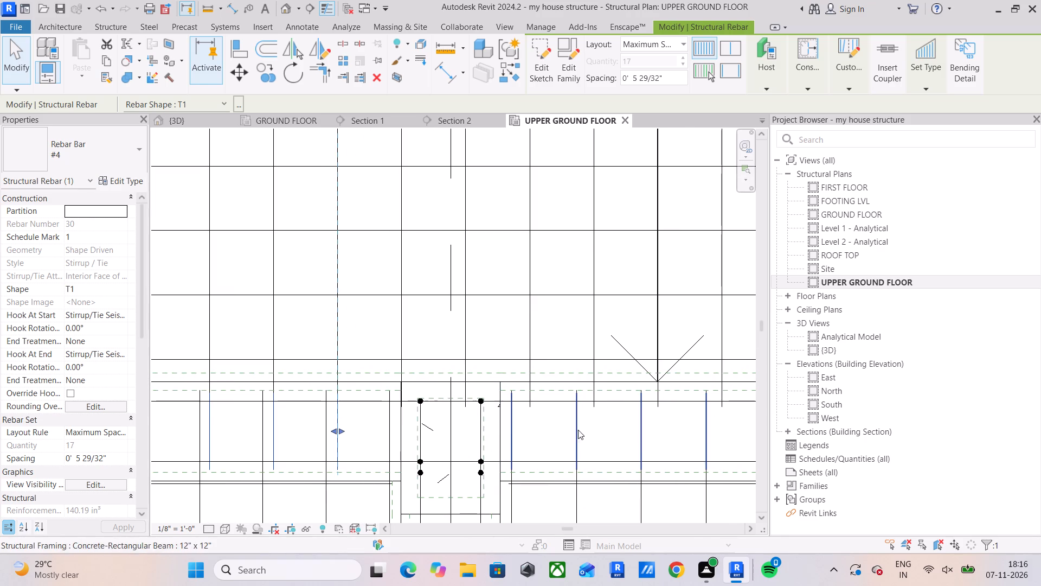
pyautogui.click(579, 429)
pyautogui.moveTo(518, 432); pyautogui.dragTo(531, 431)
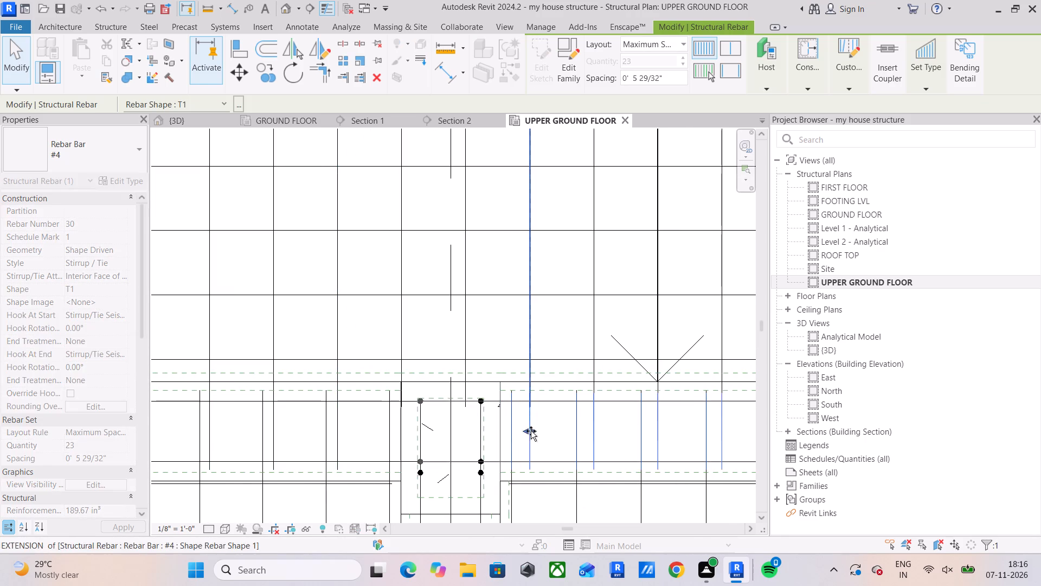
pyautogui.moveTo(531, 431); pyautogui.dragTo(532, 431)
# Shift the west end of the north-south bar set in the bay southeast of the middle column slightly east.
pyautogui.scroll(-1, 531, 460)
pyautogui.moveTo(531, 460); pyautogui.dragTo(536, 330, button='middle')
pyautogui.click(516, 421)
pyautogui.scroll(-2, 528, 439)
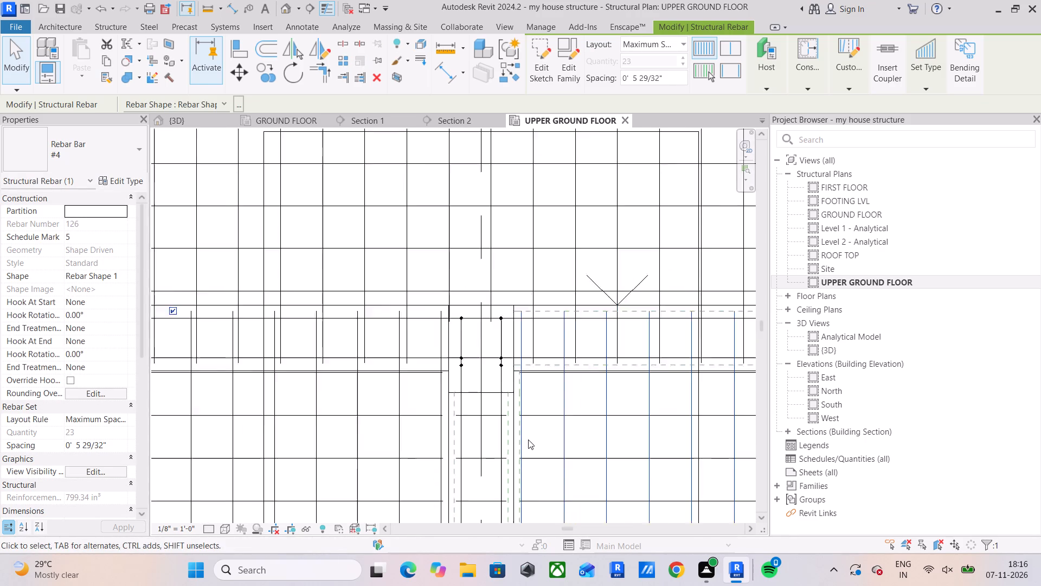
pyautogui.scroll(-1, 528, 439)
pyautogui.moveTo(526, 437); pyautogui.dragTo(512, 302, button='middle')
pyautogui.scroll(-4, 511, 450)
pyautogui.moveTo(510, 438); pyautogui.dragTo(509, 334, button='middle')
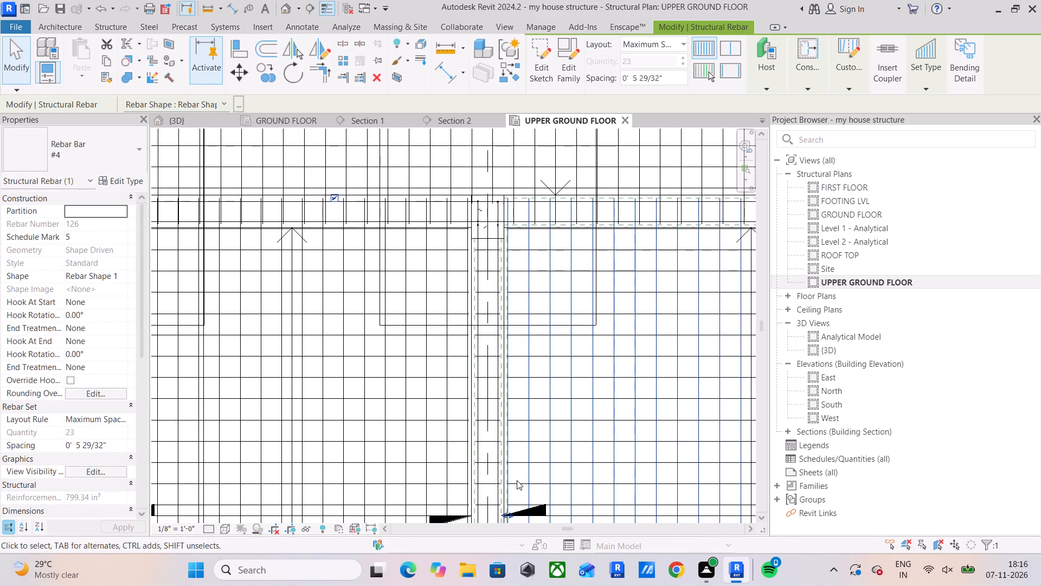
pyautogui.moveTo(517, 475); pyautogui.dragTo(517, 429, button='middle')
pyautogui.moveTo(510, 469); pyautogui.dragTo(519, 470)
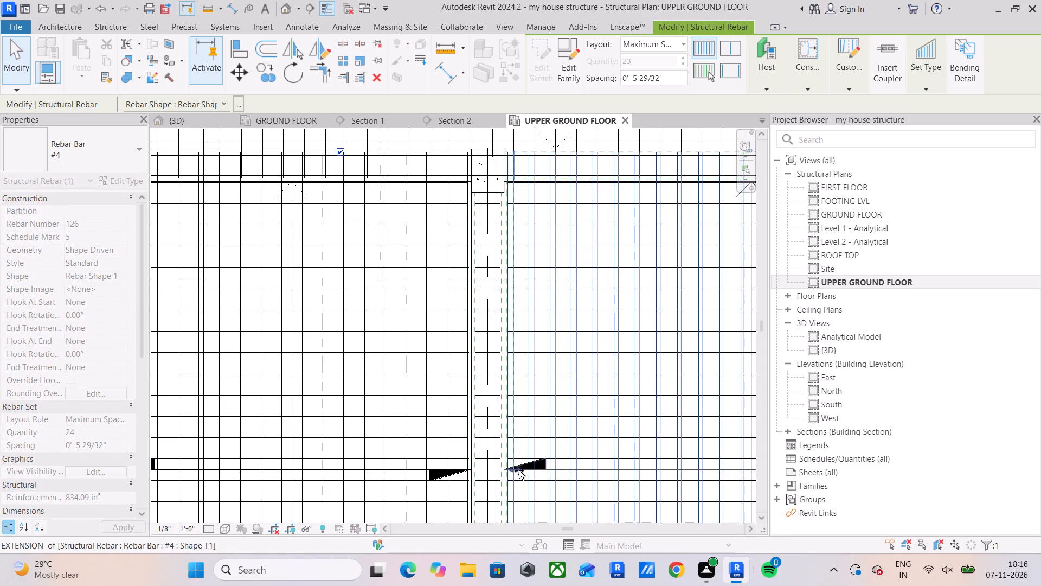
pyautogui.moveTo(519, 470); pyautogui.dragTo(516, 474)
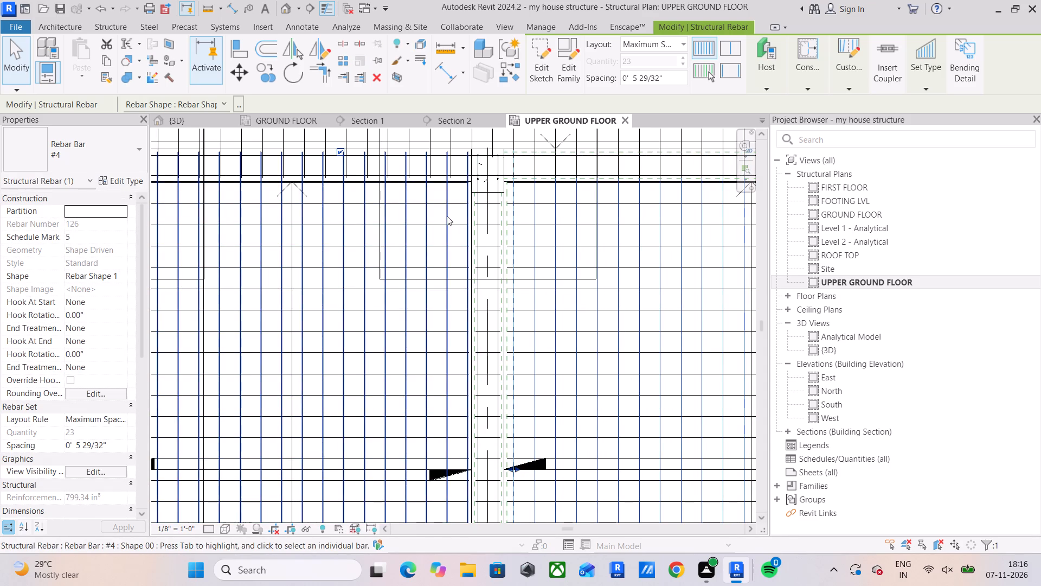
# Pull the east end of the north-south bar set in the bay southwest of the middle column slightly west.
pyautogui.click(447, 216)
pyautogui.moveTo(464, 469); pyautogui.dragTo(455, 469)
# Examine the slab bars and stirrups along the beam between the wide bay and the two bays south of it.
pyautogui.moveTo(382, 388); pyautogui.dragTo(596, 393, button='middle')
pyautogui.moveTo(432, 355); pyautogui.dragTo(442, 404, button='middle')
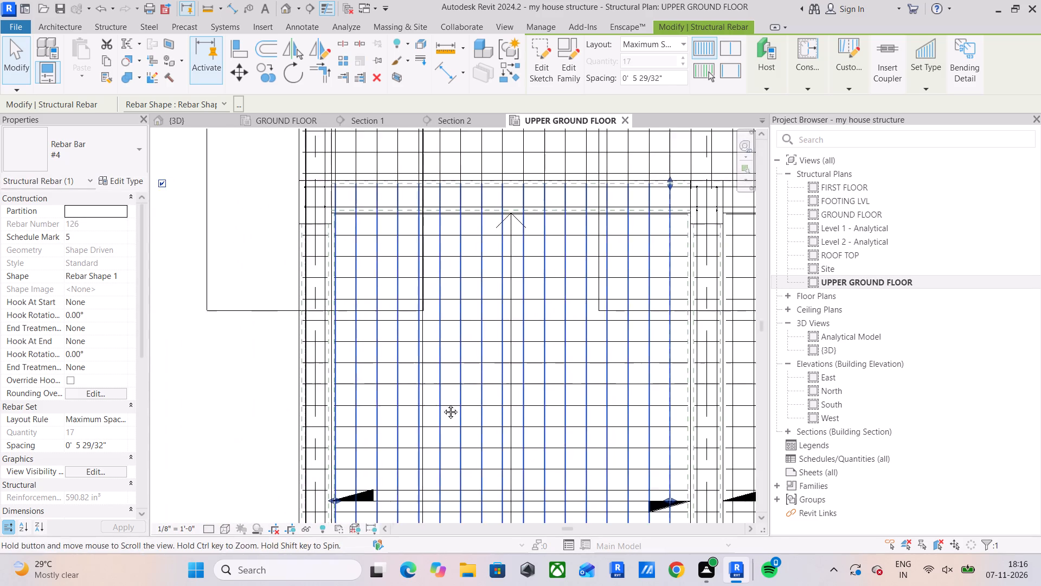
pyautogui.moveTo(442, 404); pyautogui.dragTo(447, 414, button='middle')
pyautogui.scroll(9, 331, 179)
pyautogui.click(380, 264)
pyautogui.scroll(-10, 432, 351)
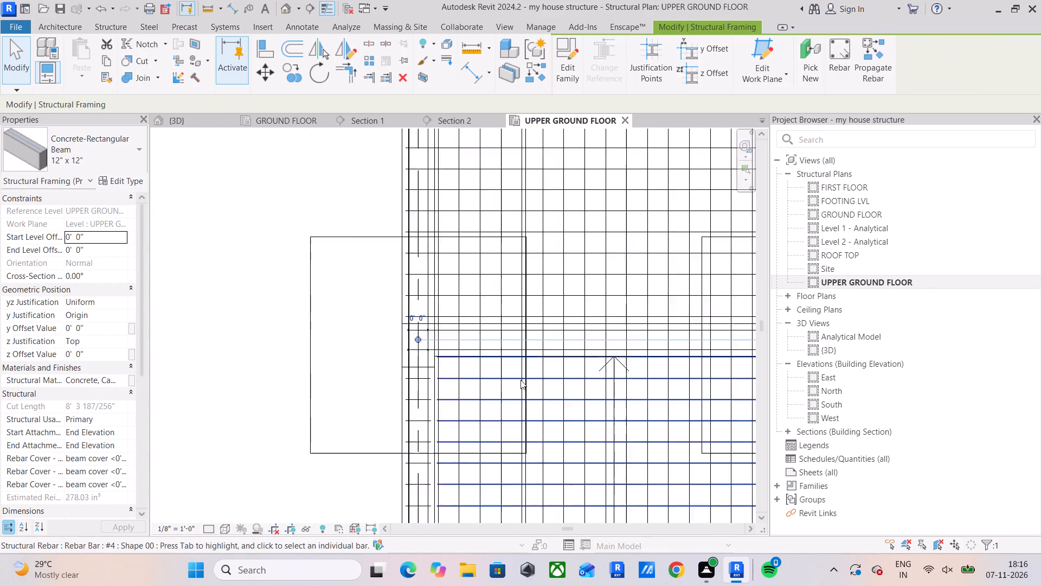
pyautogui.moveTo(529, 380); pyautogui.dragTo(210, 387, button='middle')
pyautogui.scroll(6, 547, 369)
pyautogui.moveTo(435, 379); pyautogui.dragTo(274, 267, button='middle')
pyautogui.scroll(-3, 402, 291)
pyautogui.moveTo(450, 303); pyautogui.dragTo(260, 297, button='middle')
pyautogui.moveTo(505, 324); pyautogui.dragTo(324, 329, button='middle')
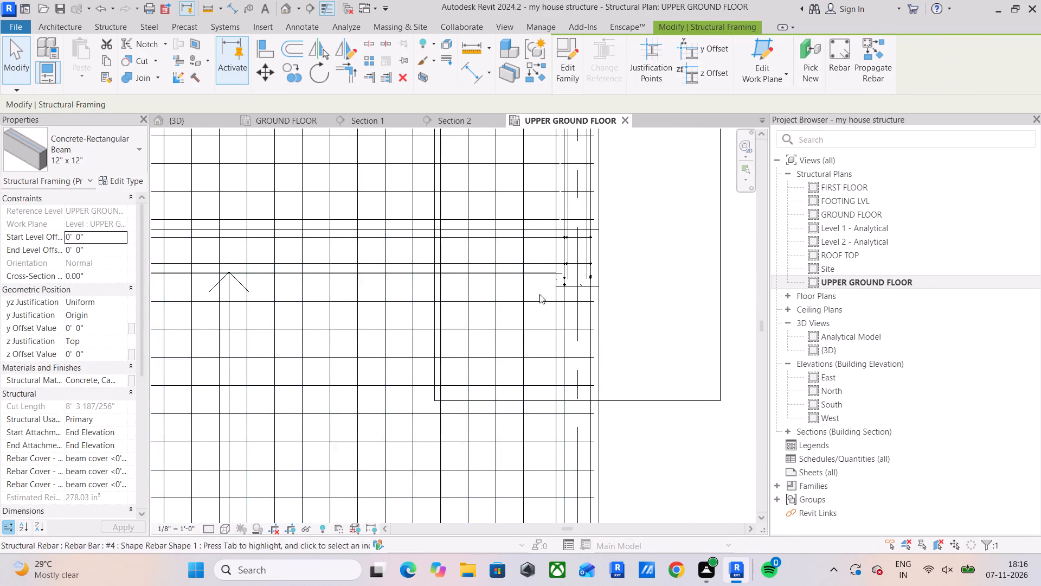
pyautogui.scroll(4, 544, 294)
pyautogui.click(538, 281)
pyautogui.scroll(-8, 525, 286)
pyautogui.moveTo(523, 307); pyautogui.dragTo(596, 239, button='middle')
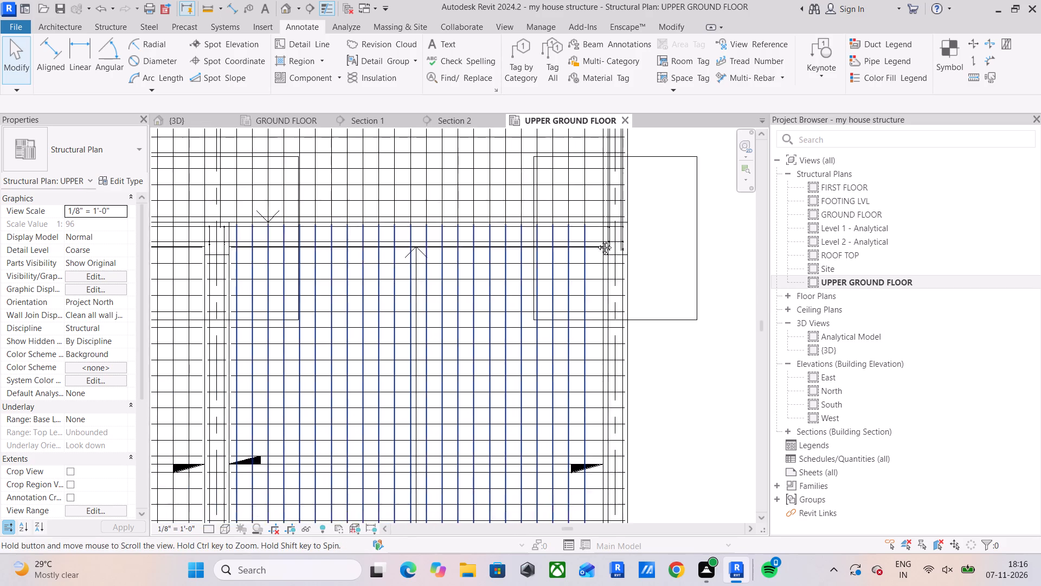
pyautogui.moveTo(596, 239); pyautogui.dragTo(599, 226, button='middle')
# Copy both slab bar sets of the wide bay into the bay directly north, from inner beam corner to inner beam corner.
pyautogui.moveTo(608, 334); pyautogui.dragTo(634, 379, button='middle')
pyautogui.moveTo(551, 333); pyautogui.dragTo(611, 450, button='middle')
pyautogui.scroll(-5, 611, 450)
pyautogui.moveTo(595, 386); pyautogui.dragTo(620, 436, button='middle')
pyautogui.scroll(-1, 582, 406)
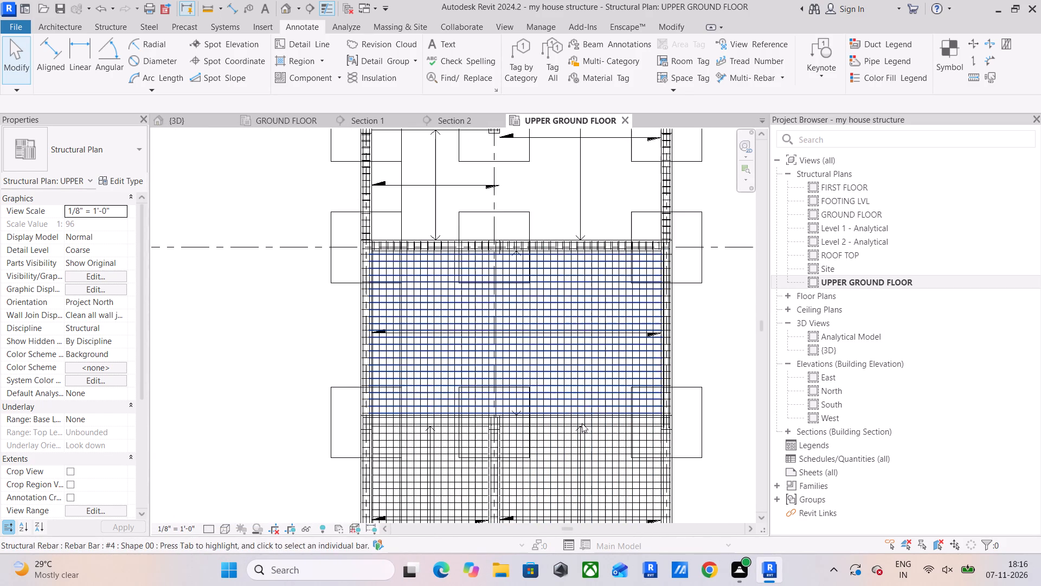
pyautogui.middleClick(583, 458)
pyautogui.moveTo(556, 374); pyautogui.dragTo(551, 423, button='middle')
pyautogui.scroll(5, 333, 296)
pyautogui.scroll(5, 403, 325)
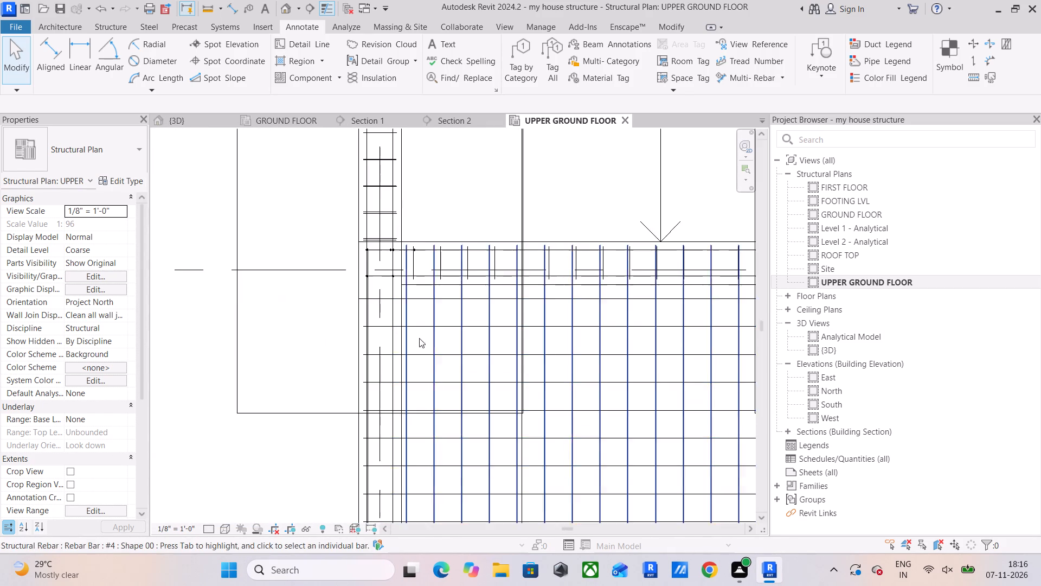
pyautogui.scroll(4, 419, 338)
pyautogui.moveTo(465, 310); pyautogui.dragTo(423, 355)
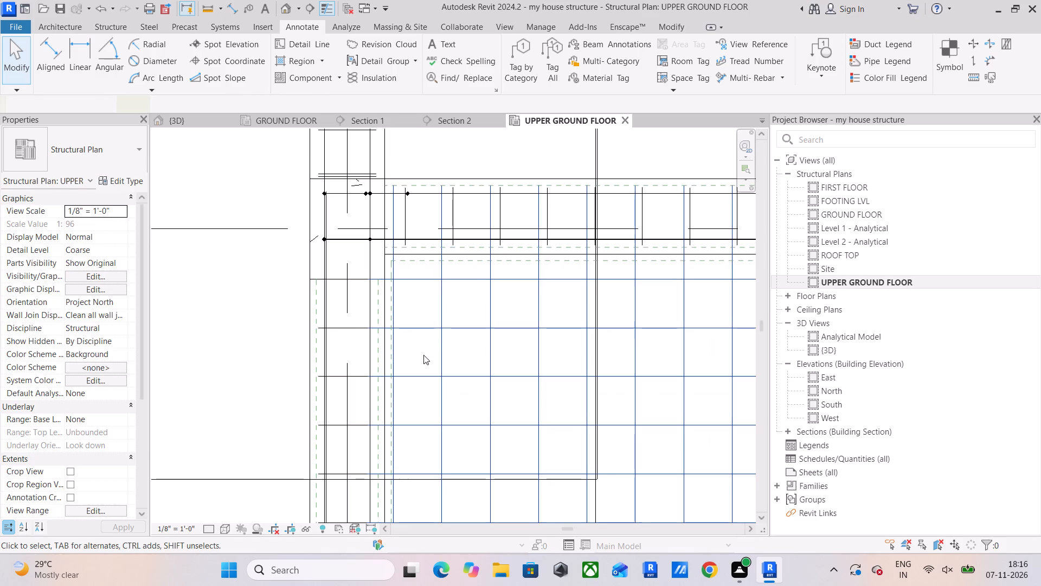
pyautogui.click(274, 75)
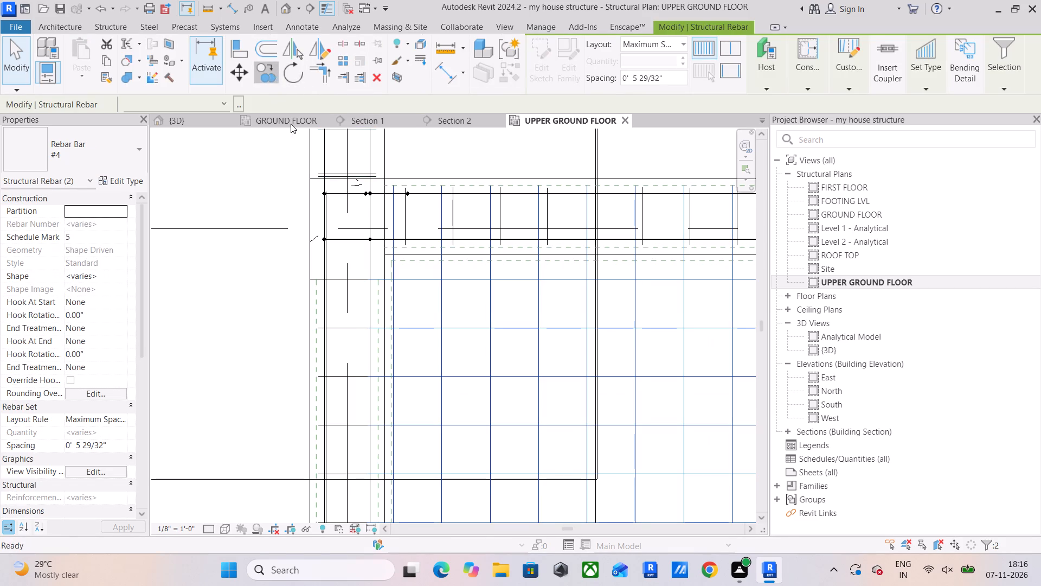
pyautogui.scroll(5, 372, 188)
pyautogui.click(400, 324)
pyautogui.scroll(-5, 381, 236)
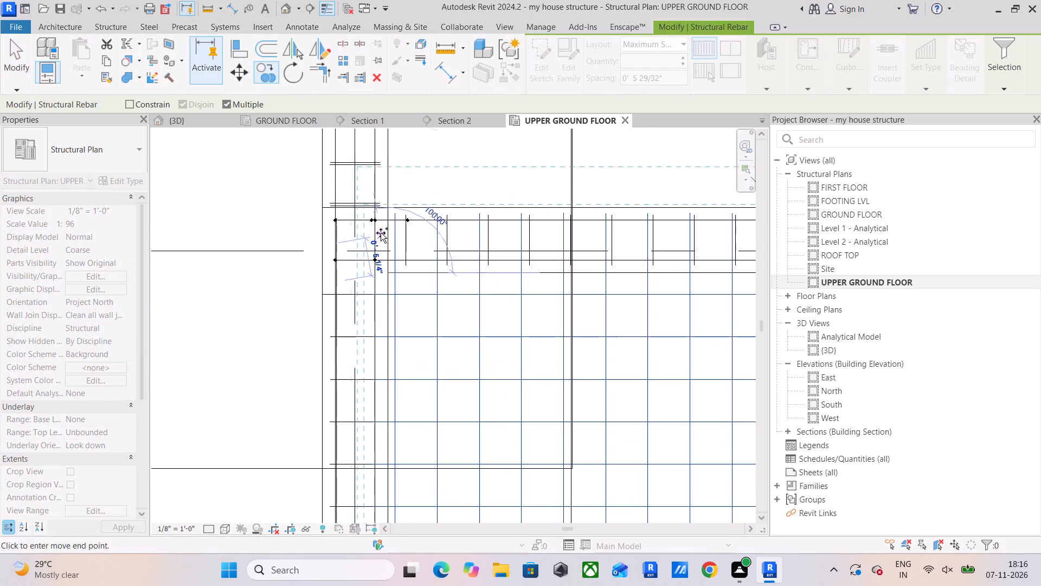
pyautogui.scroll(-6, 381, 233)
pyautogui.moveTo(386, 220); pyautogui.dragTo(416, 517, button='middle')
pyautogui.moveTo(445, 339); pyautogui.dragTo(441, 445, button='middle')
pyautogui.scroll(10, 425, 309)
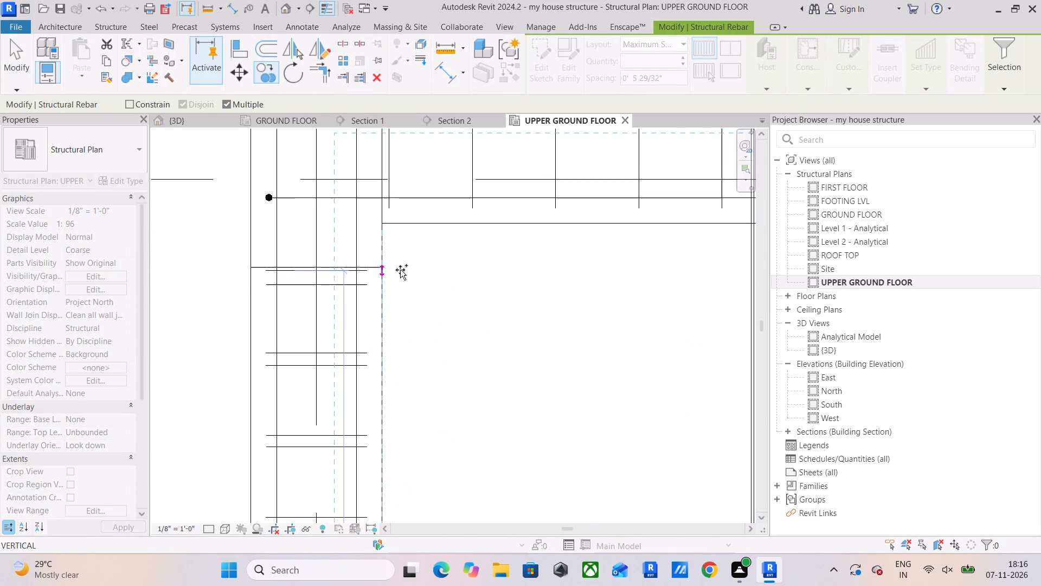
pyautogui.click(380, 223)
pyautogui.scroll(-10, 435, 340)
pyautogui.moveTo(449, 357); pyautogui.dragTo(391, 161, button='middle')
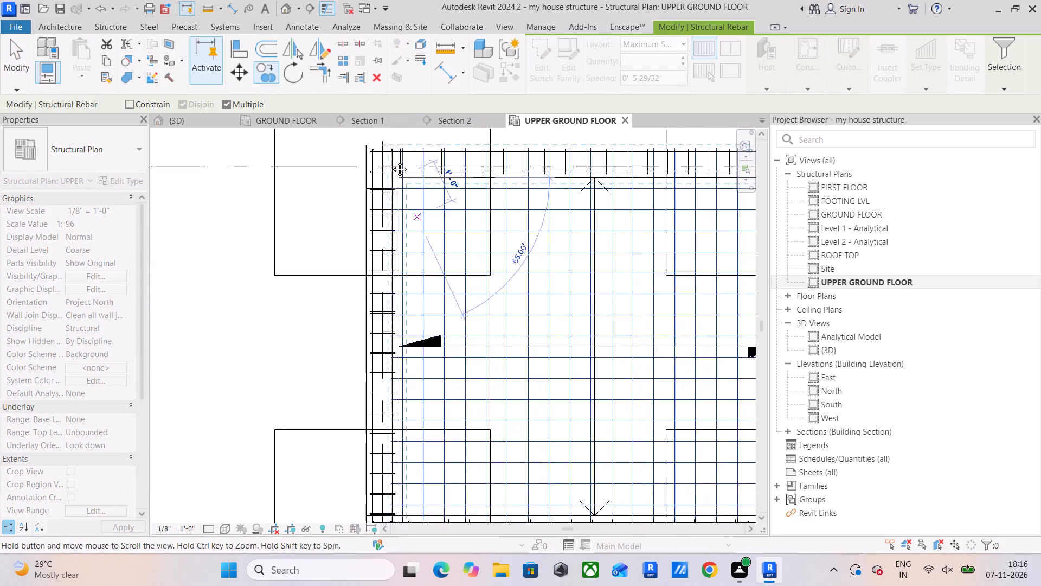
pyautogui.moveTo(391, 161); pyautogui.dragTo(384, 150, button='middle')
pyautogui.scroll(-4, 391, 223)
pyautogui.moveTo(465, 309); pyautogui.dragTo(472, 238, button='middle')
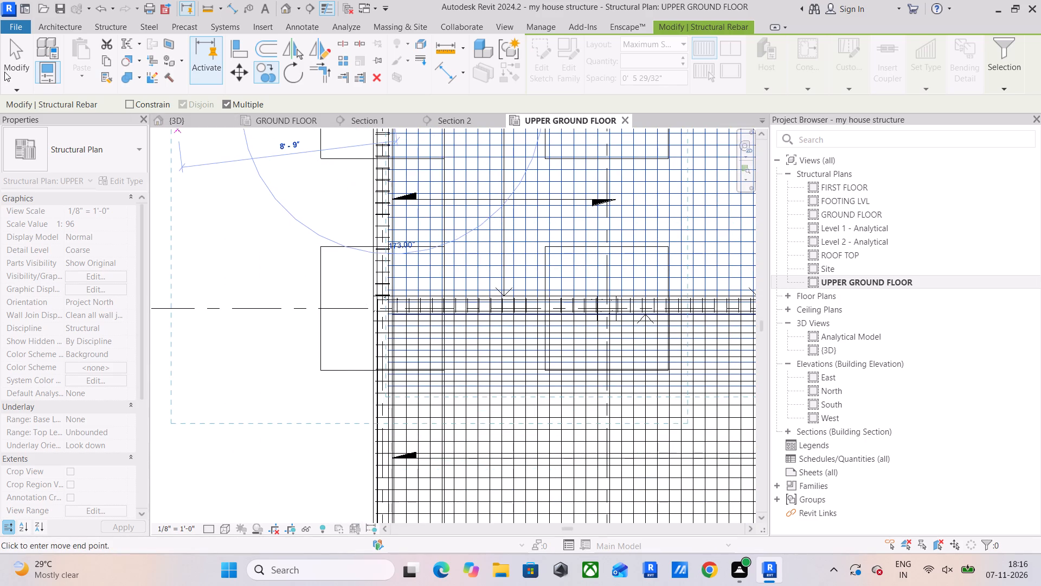
# Pull the south limit of the copied east-west bar set north, past the beam, to about the middle of the bay.
pyautogui.click(17, 60)
pyautogui.scroll(5, 498, 437)
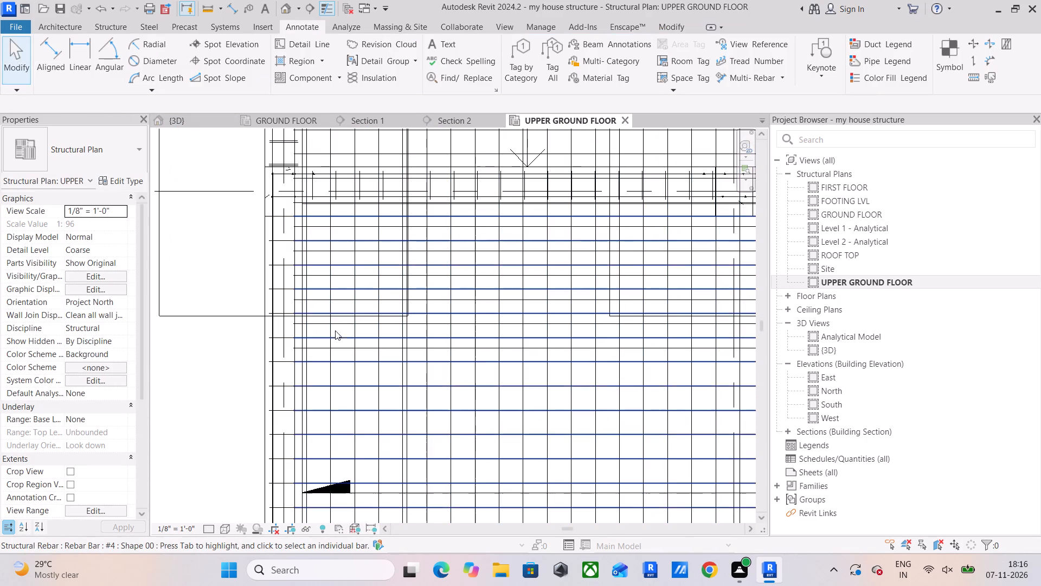
pyautogui.click(339, 156)
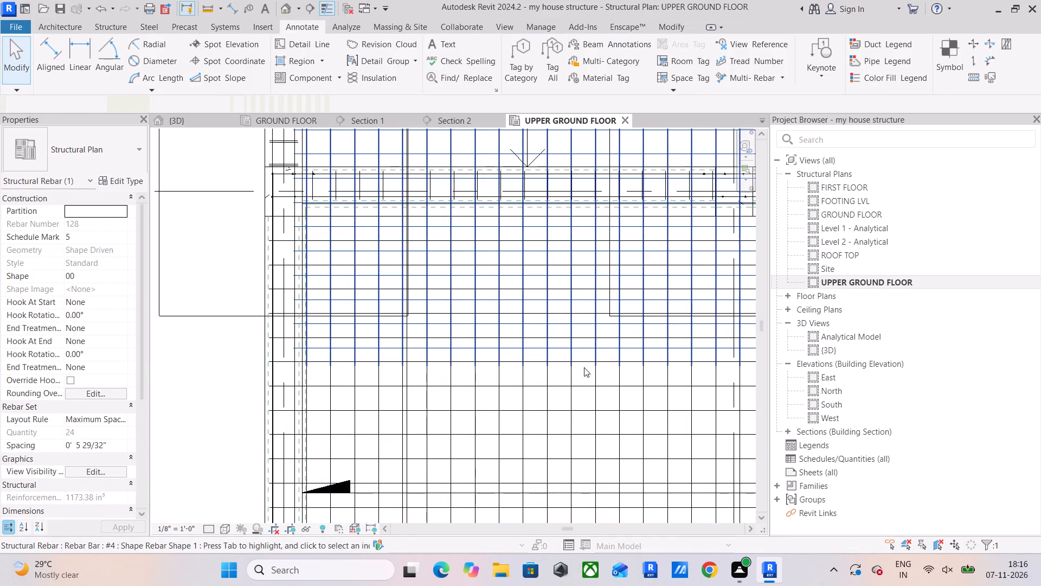
pyautogui.scroll(-3, 602, 384)
pyautogui.moveTo(606, 385); pyautogui.dragTo(416, 425, button='middle')
pyautogui.moveTo(549, 398); pyautogui.dragTo(543, 286)
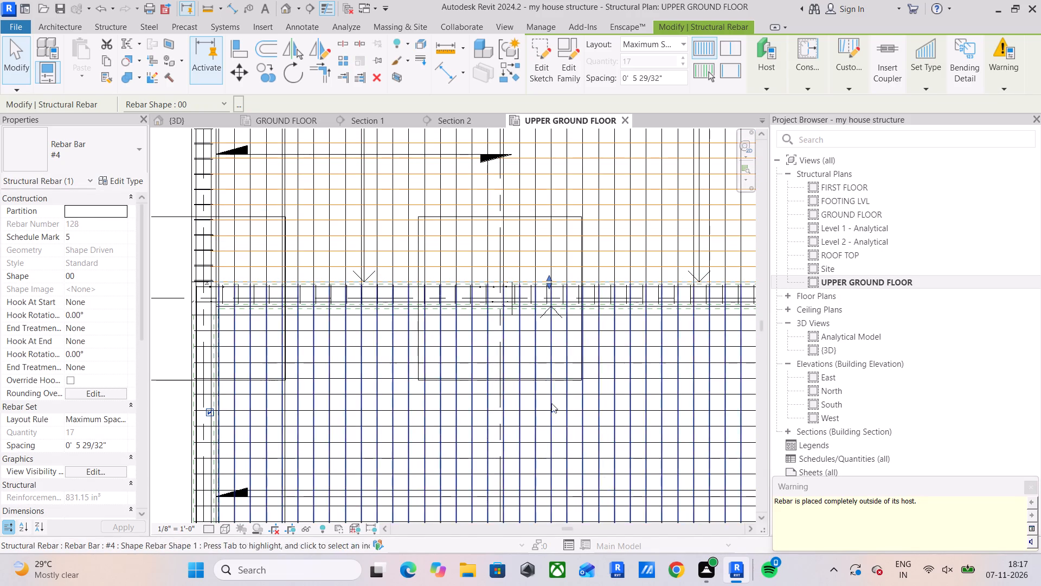
pyautogui.click(1031, 488)
pyautogui.moveTo(635, 366); pyautogui.dragTo(663, 493, button='middle')
pyautogui.scroll(4, 271, 392)
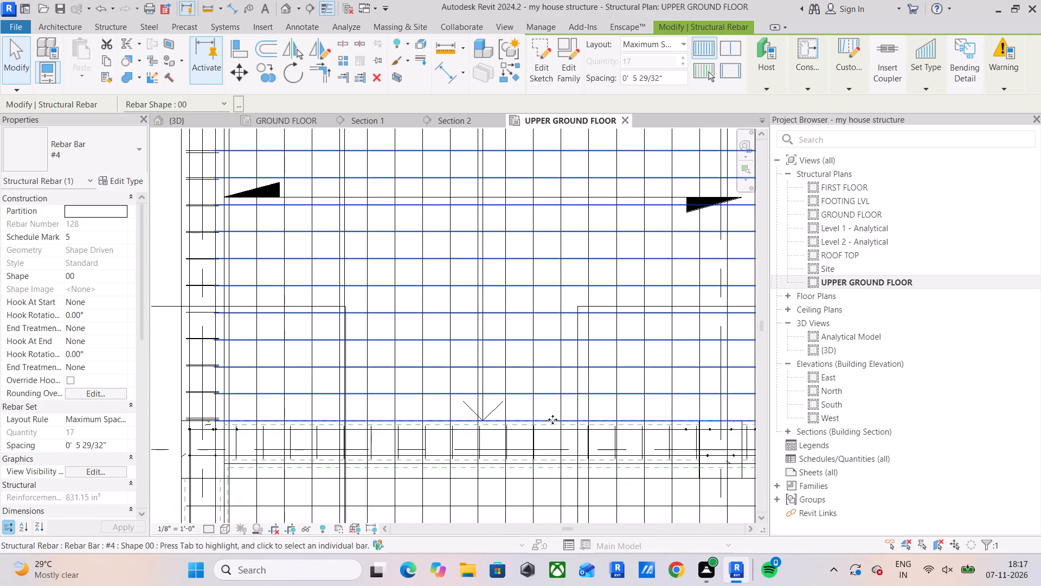
pyautogui.scroll(-4, 618, 407)
pyautogui.scroll(1, 620, 411)
pyautogui.moveTo(618, 412); pyautogui.dragTo(464, 437, button='middle')
pyautogui.moveTo(589, 440); pyautogui.dragTo(584, 315)
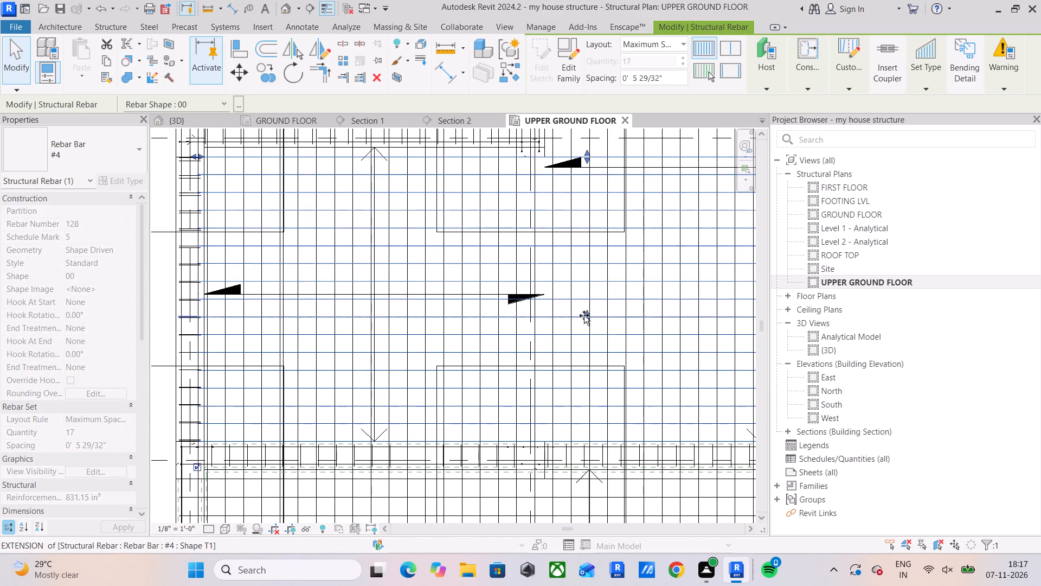
pyautogui.moveTo(584, 315); pyautogui.dragTo(581, 268)
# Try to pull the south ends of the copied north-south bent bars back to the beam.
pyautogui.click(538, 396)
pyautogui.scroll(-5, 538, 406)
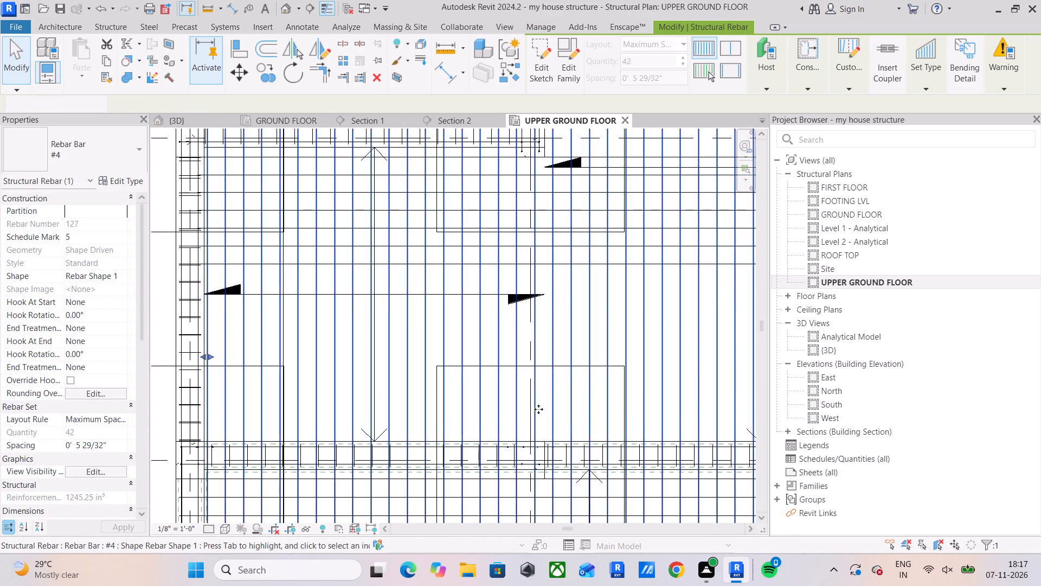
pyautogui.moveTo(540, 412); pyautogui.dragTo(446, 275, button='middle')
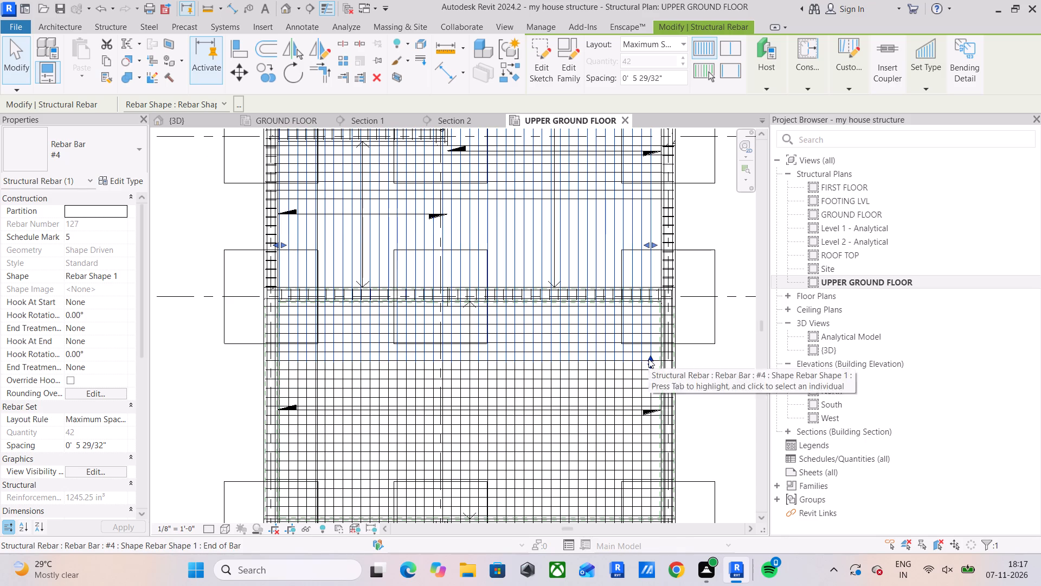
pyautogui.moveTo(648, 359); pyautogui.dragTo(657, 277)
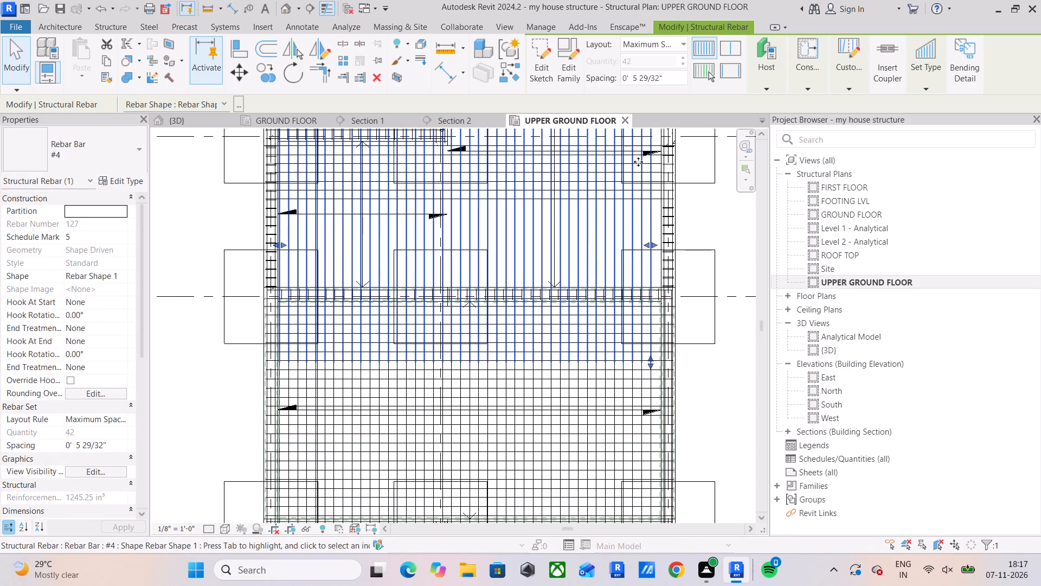
# Open the sketch of the copied north-south bent bar set for editing in Section 2.
pyautogui.click(461, 120)
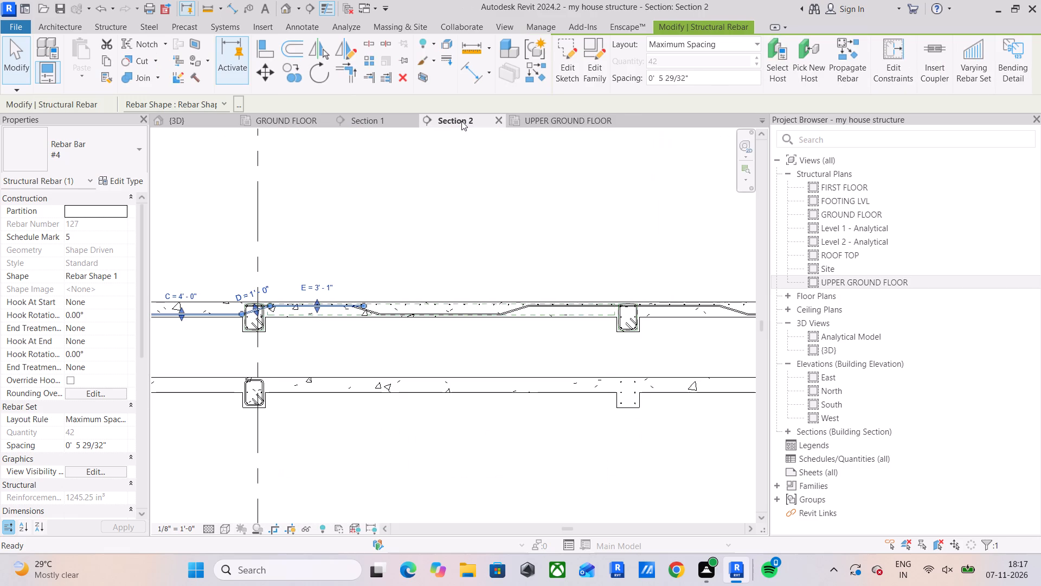
pyautogui.scroll(-2, 404, 164)
pyautogui.moveTo(362, 264); pyautogui.dragTo(541, 299, button='middle')
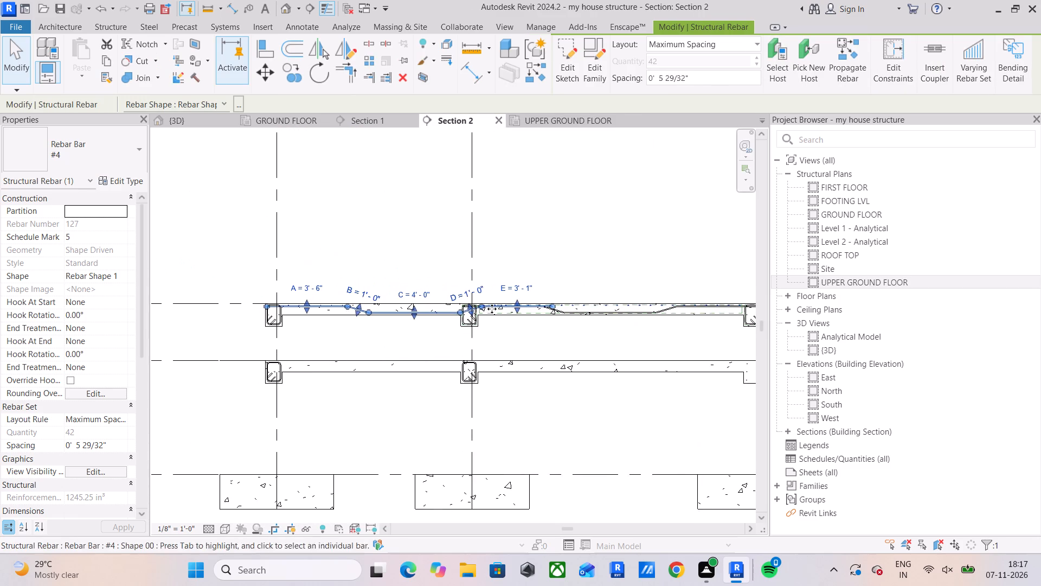
pyautogui.scroll(5, 433, 311)
pyautogui.middleClick(473, 318)
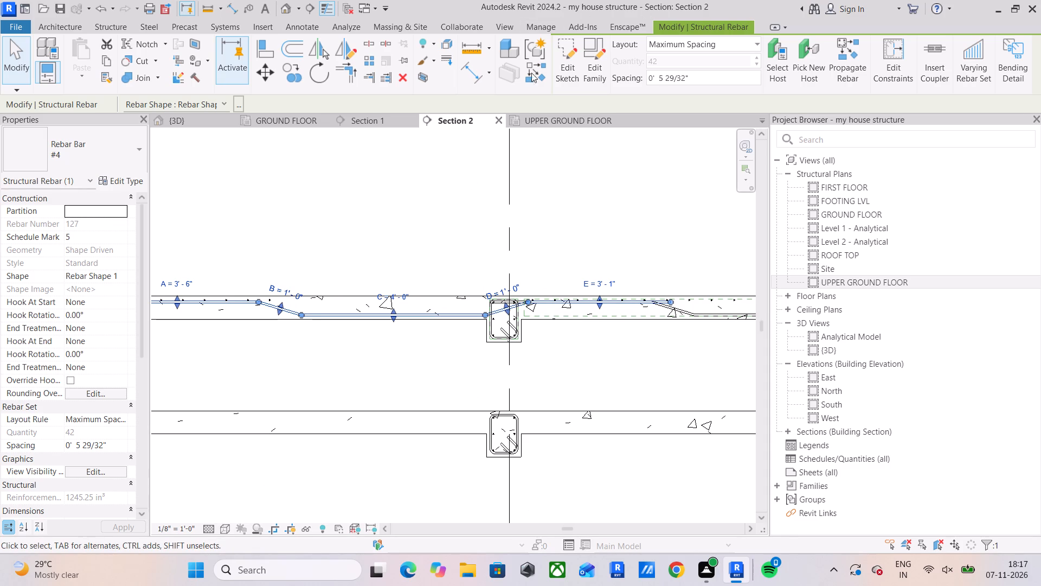
pyautogui.click(562, 58)
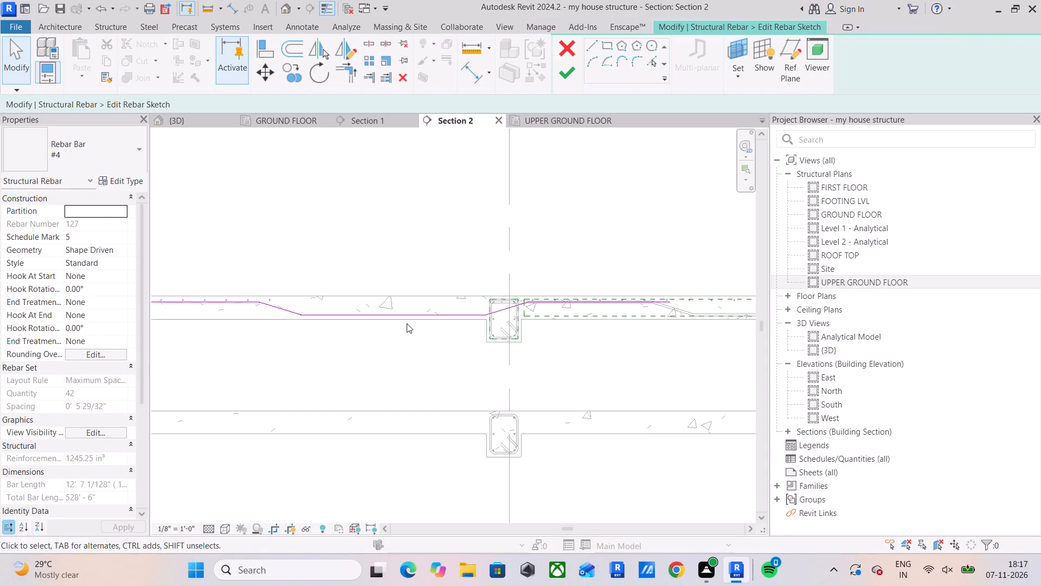
# Sketch a guide about 5 3/4" up from the top centre of the shared beam, and across to above the north beam's centre.
pyautogui.scroll(-4, 385, 315)
pyautogui.moveTo(385, 315); pyautogui.dragTo(460, 333, button='middle')
pyautogui.scroll(5, 483, 326)
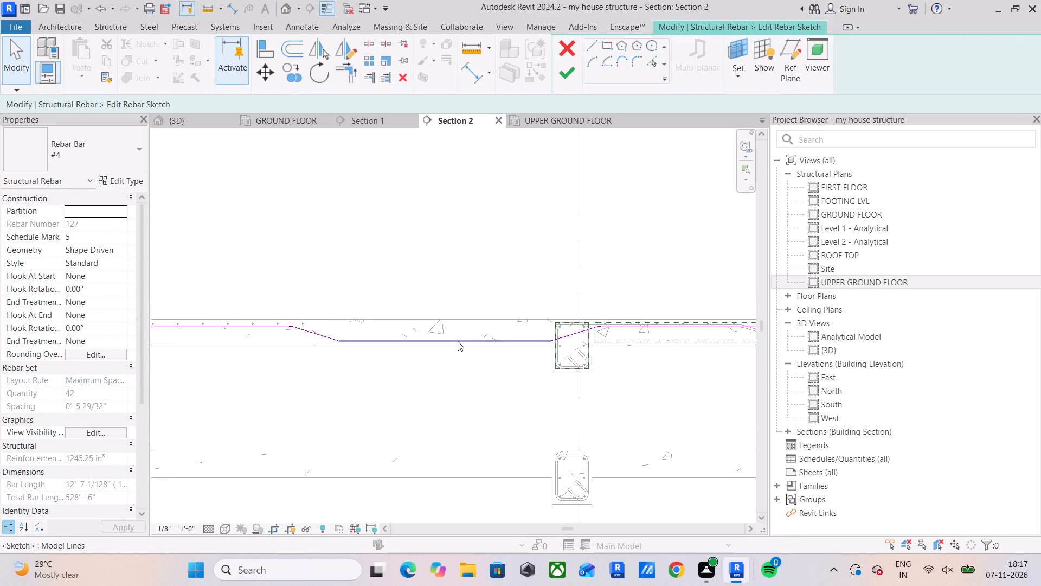
pyautogui.click(590, 41)
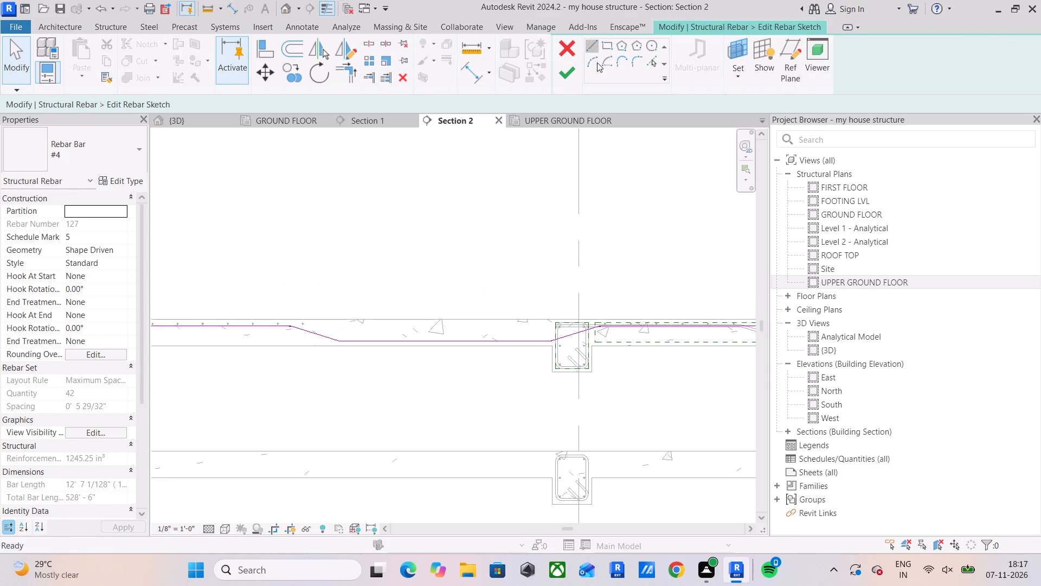
pyautogui.scroll(9, 571, 276)
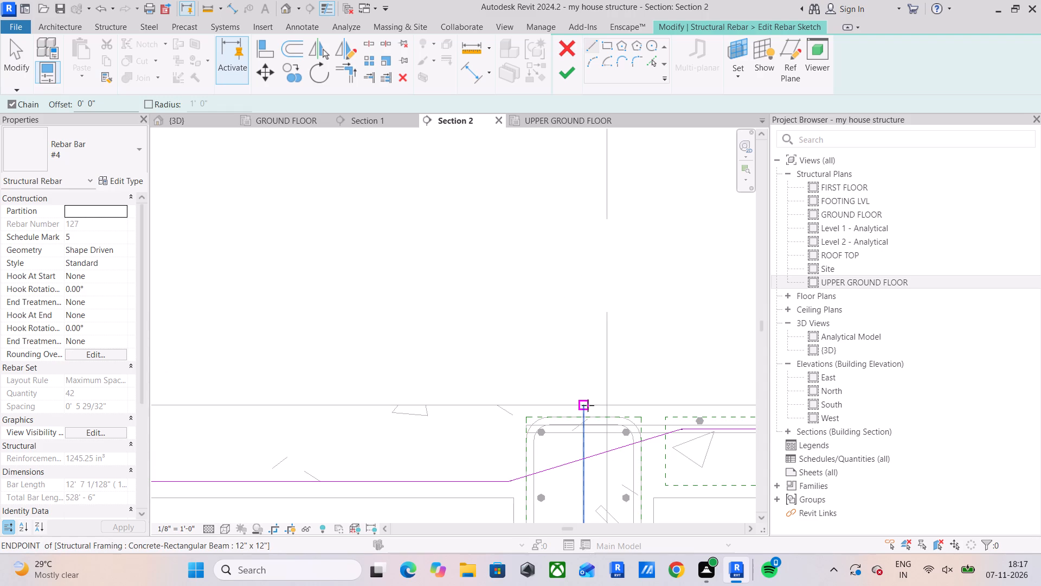
pyautogui.moveTo(586, 404); pyautogui.dragTo(584, 392)
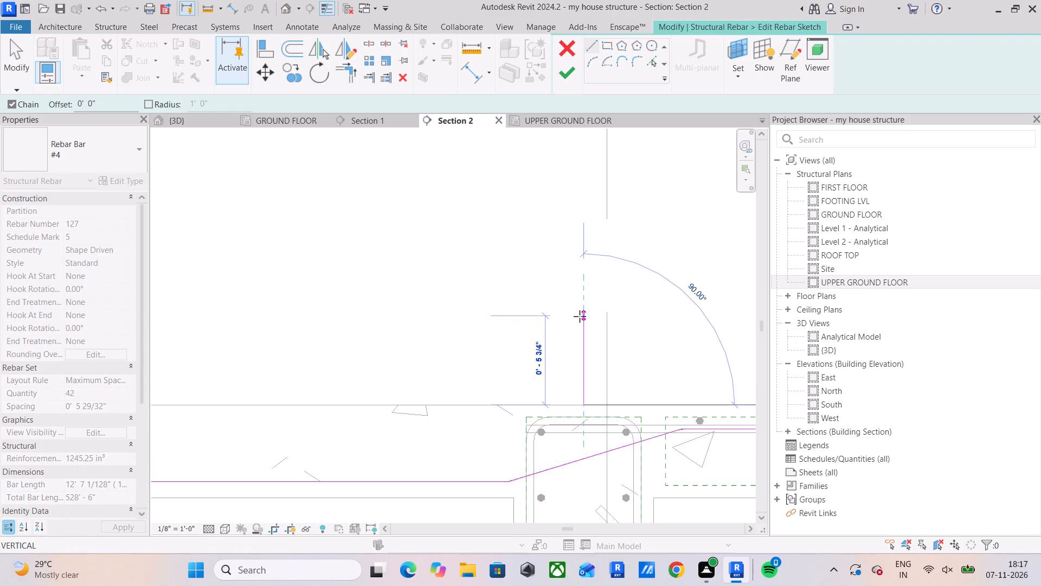
pyautogui.click(584, 316)
pyautogui.scroll(-2, 272, 312)
pyautogui.moveTo(272, 312); pyautogui.dragTo(634, 312, button='middle')
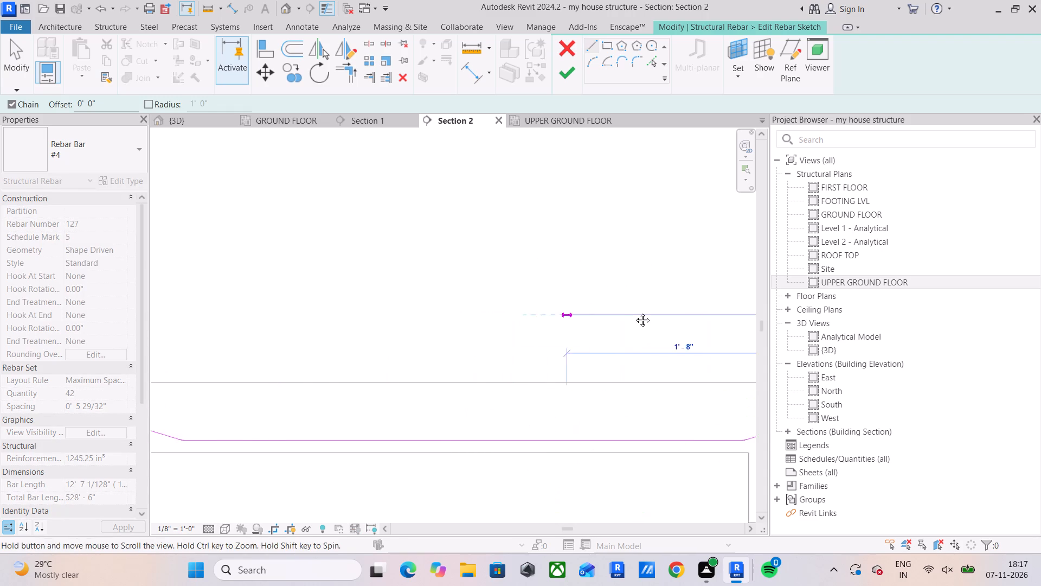
pyautogui.moveTo(634, 312); pyautogui.dragTo(660, 312, button='middle')
pyautogui.scroll(-3, 522, 313)
pyautogui.moveTo(474, 304); pyautogui.dragTo(569, 300, button='middle')
pyautogui.scroll(-3, 273, 285)
pyautogui.moveTo(277, 285); pyautogui.dragTo(445, 298, button='middle')
pyautogui.click(308, 310)
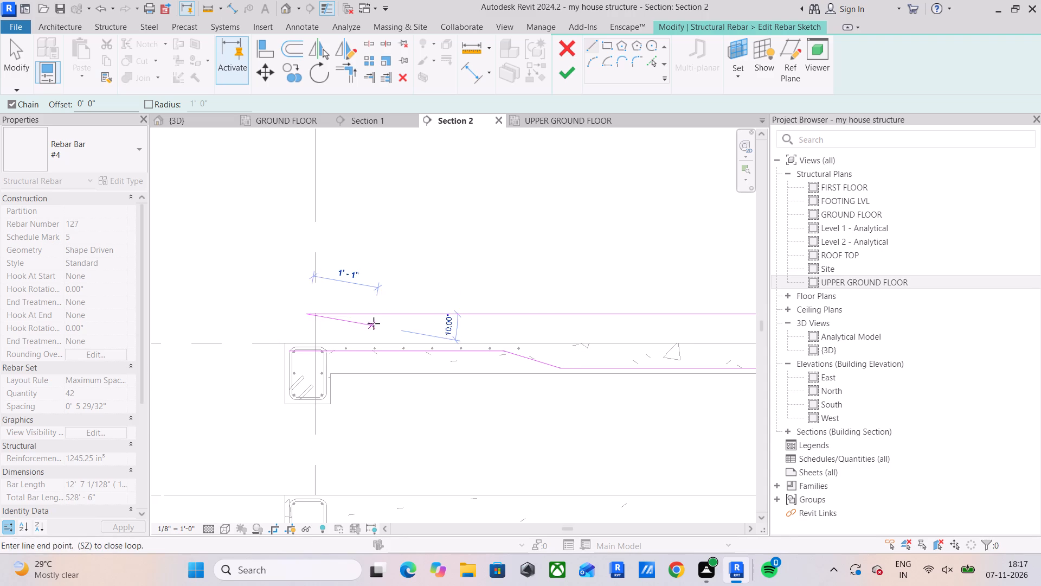
pyautogui.press('Escape')
# Sketch a vertical guide line about 1'-2" long from the horizontal guide's midpoint down through the slab.
pyautogui.moveTo(484, 318); pyautogui.dragTo(335, 314, button='middle')
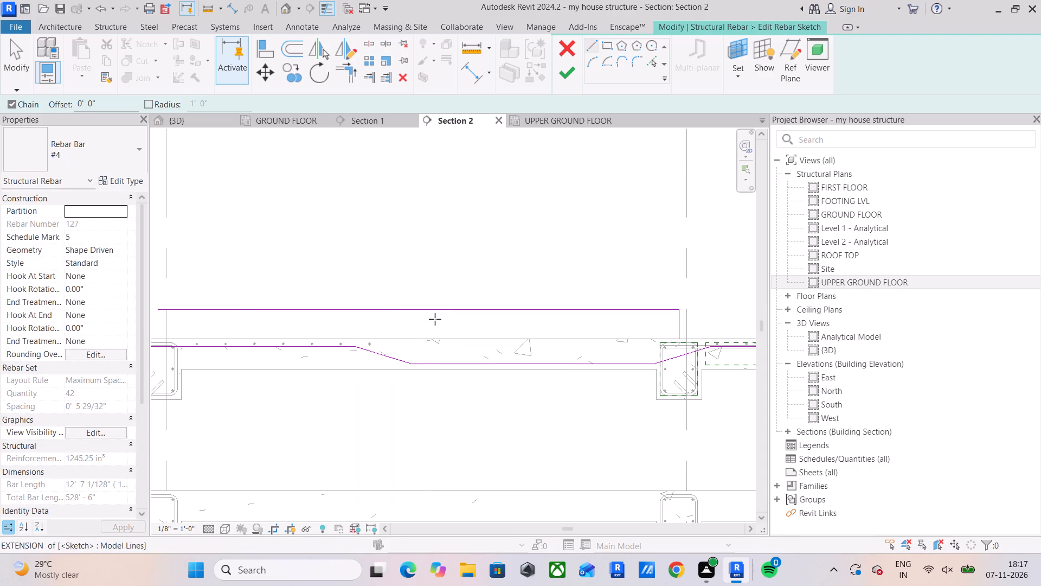
pyautogui.moveTo(418, 309); pyautogui.dragTo(419, 323)
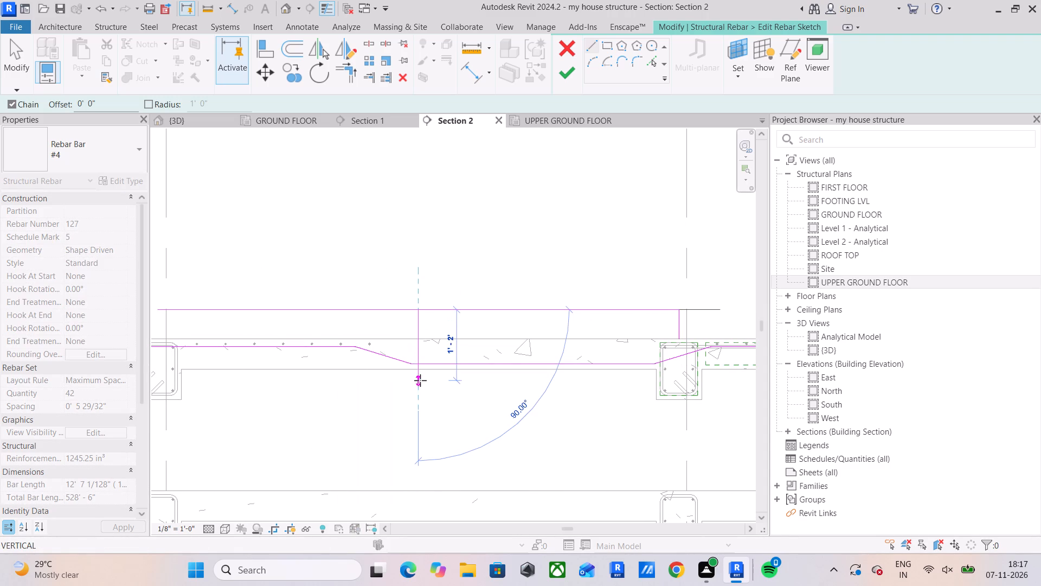
pyautogui.click(420, 382)
pyautogui.press('Escape')
pyautogui.press('Escape')
# Delete the 4'-0" bottom segment of the bent bar sketch.
pyautogui.click(459, 364)
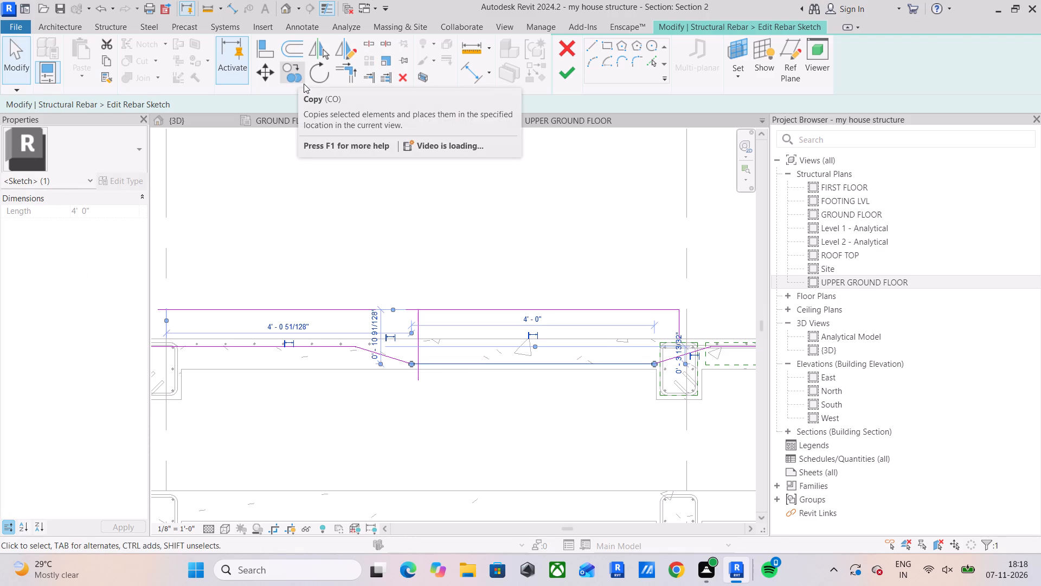
pyautogui.press('Delete')
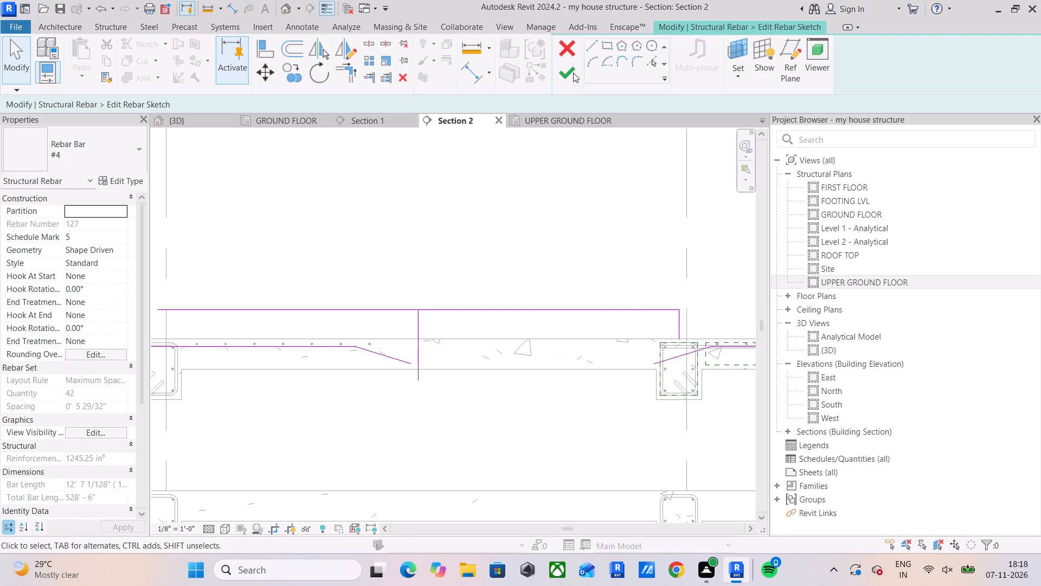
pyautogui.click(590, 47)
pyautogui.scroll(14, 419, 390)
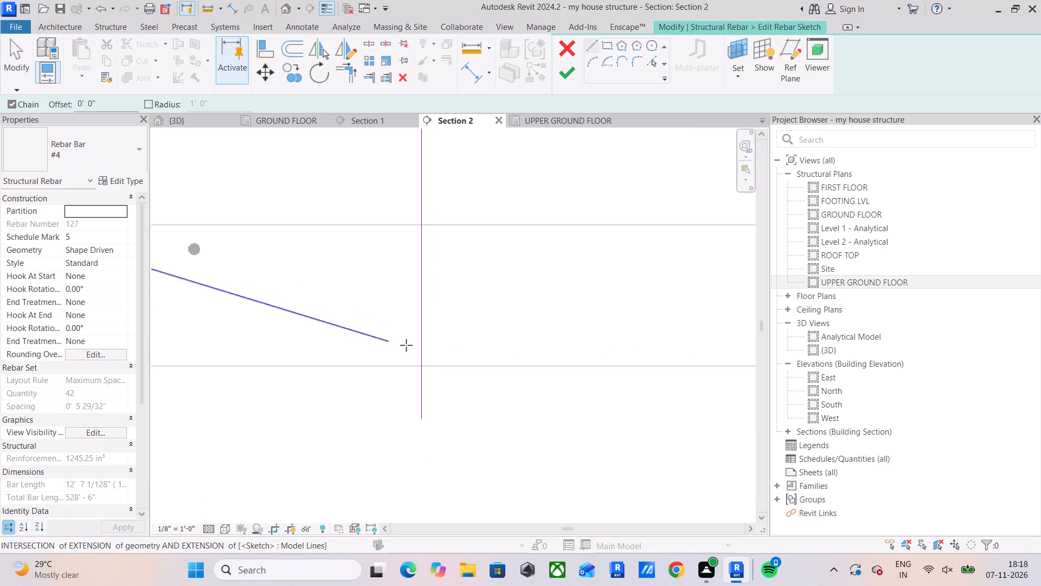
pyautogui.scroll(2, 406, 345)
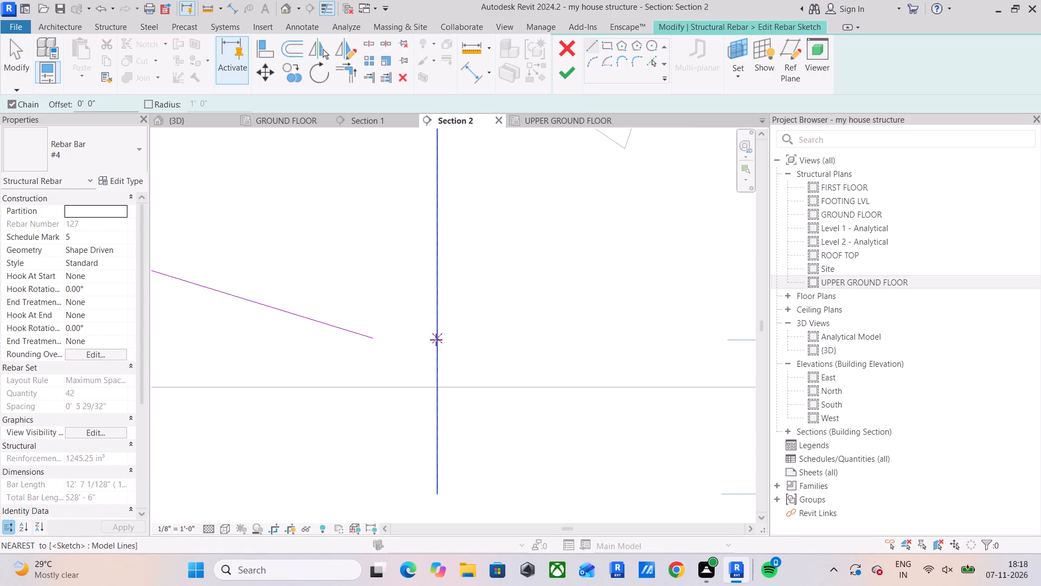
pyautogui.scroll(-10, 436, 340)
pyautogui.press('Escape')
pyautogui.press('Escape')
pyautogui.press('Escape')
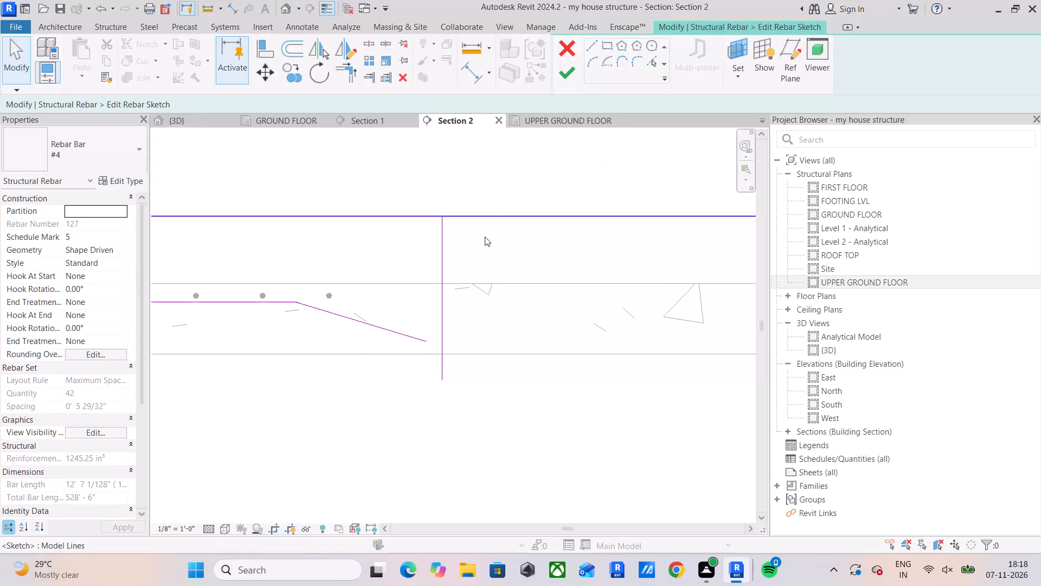
# Sketch a horizontal bottom segment about 1 3/8" long from the lower end of the north bend to the vertical mid-bay guide.
pyautogui.click(587, 47)
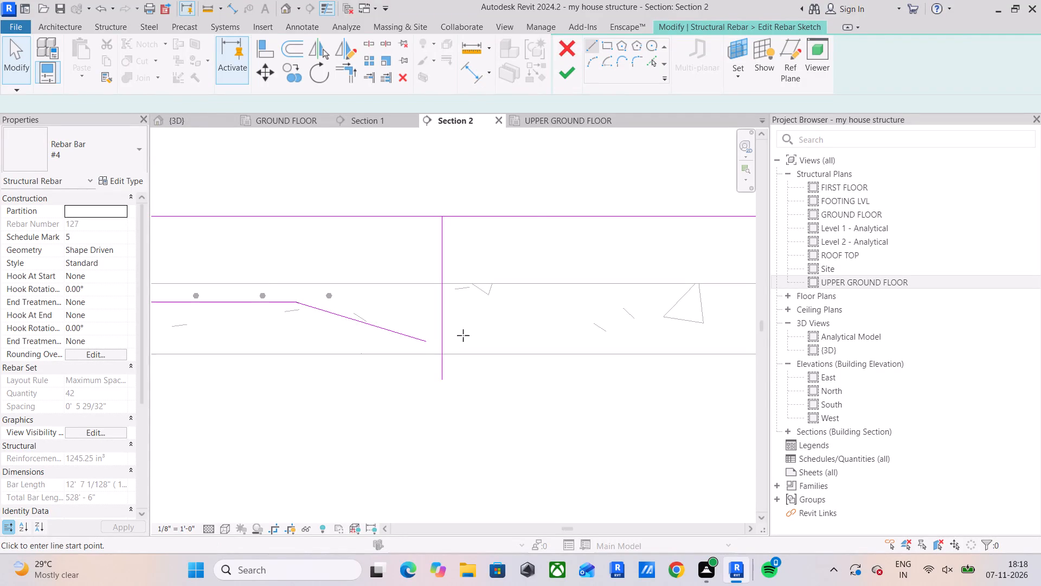
pyautogui.scroll(4, 458, 339)
pyautogui.click(416, 342)
pyautogui.press('Escape')
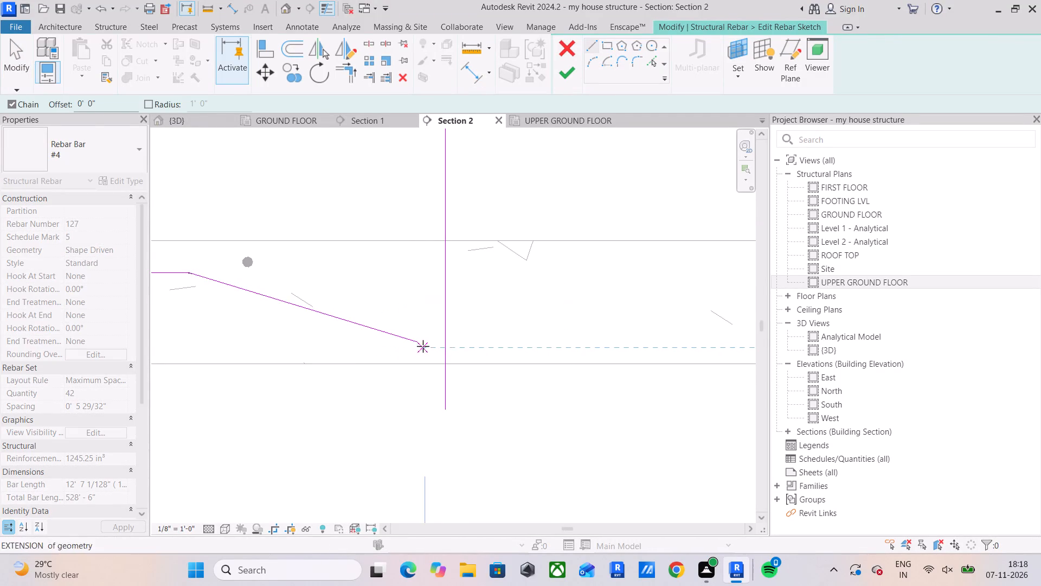
pyautogui.click(420, 340)
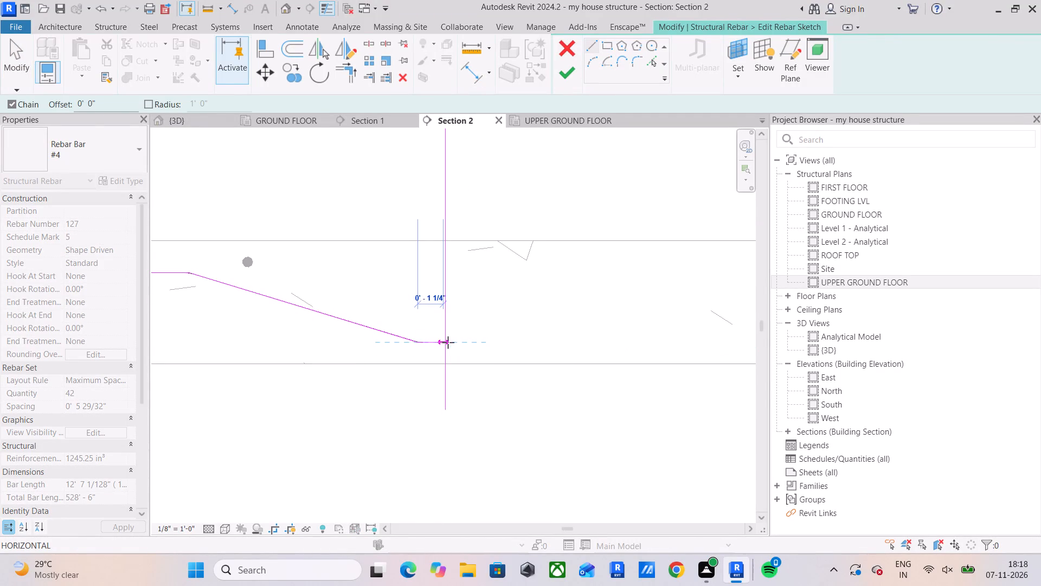
pyautogui.scroll(9, 449, 342)
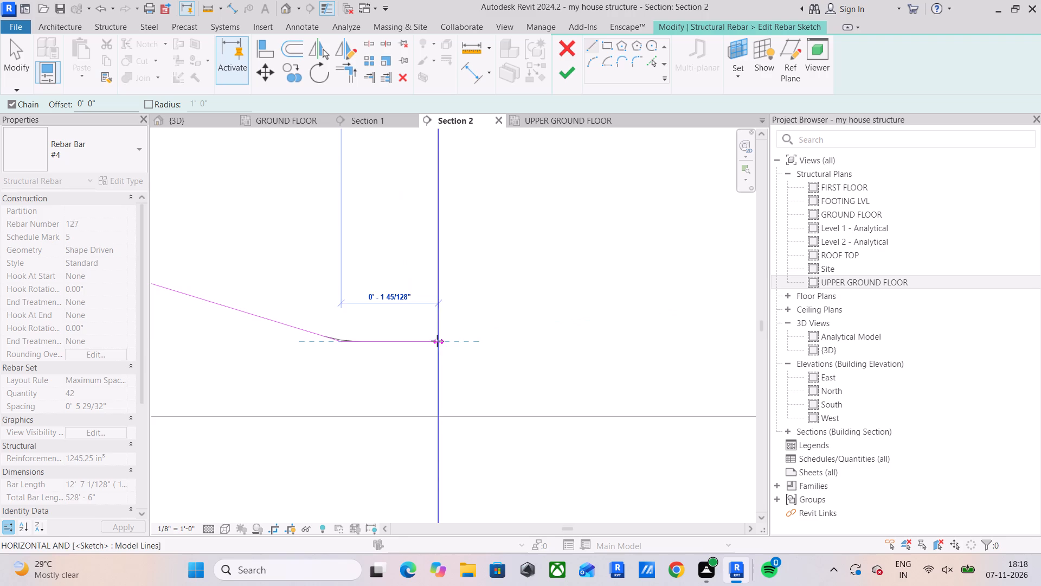
pyautogui.click(437, 341)
# Sketch a 2' horizontal bottom segment from the mid-bay guide toward the shared beam.
pyautogui.scroll(-8, 555, 336)
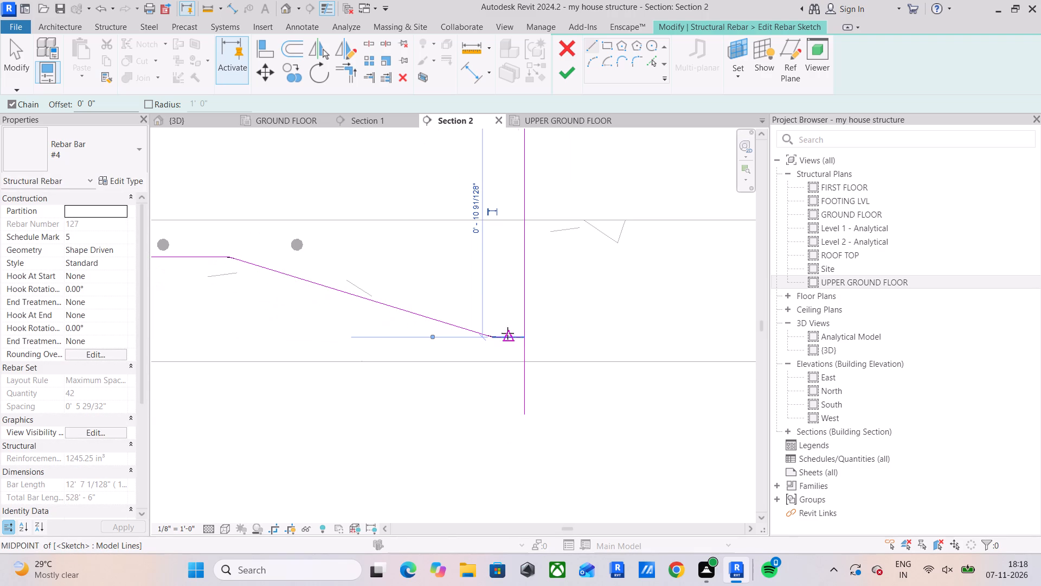
pyautogui.click(528, 334)
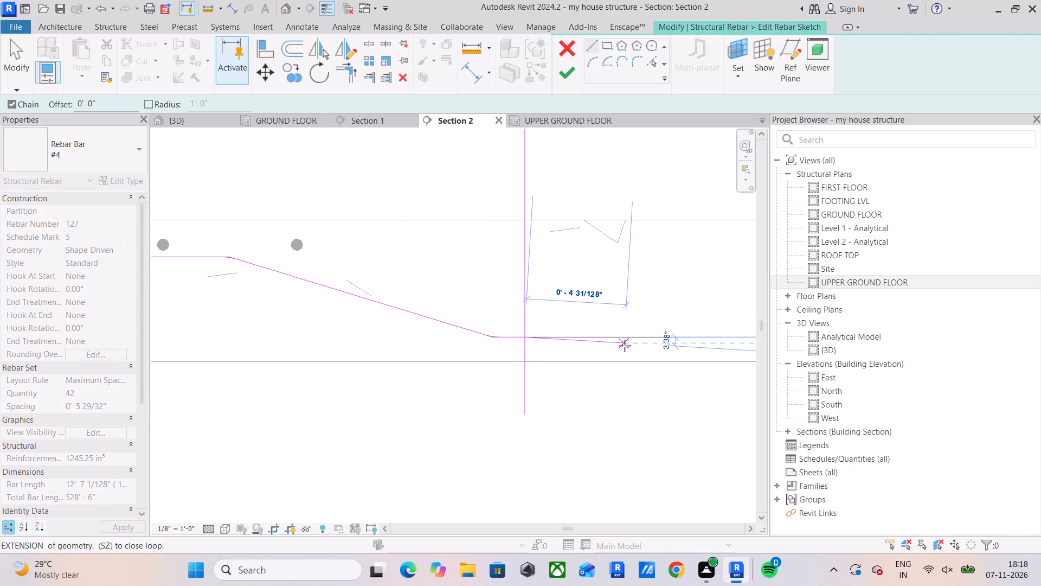
pyautogui.write("2'")
pyautogui.press('Return')
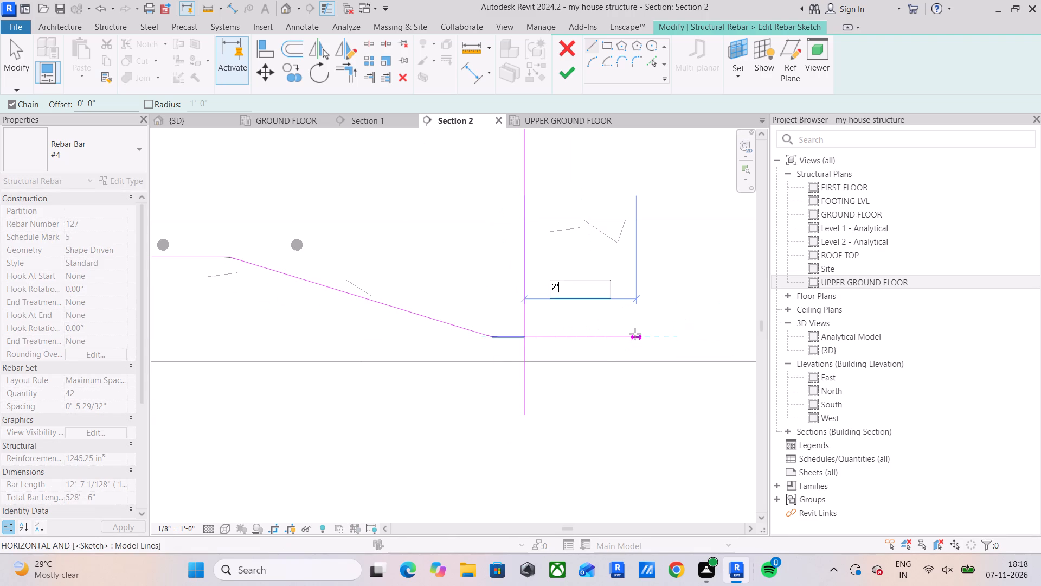
pyautogui.scroll(-6, 635, 334)
pyautogui.moveTo(635, 335); pyautogui.dragTo(374, 359, button='middle')
pyautogui.scroll(-2, 496, 335)
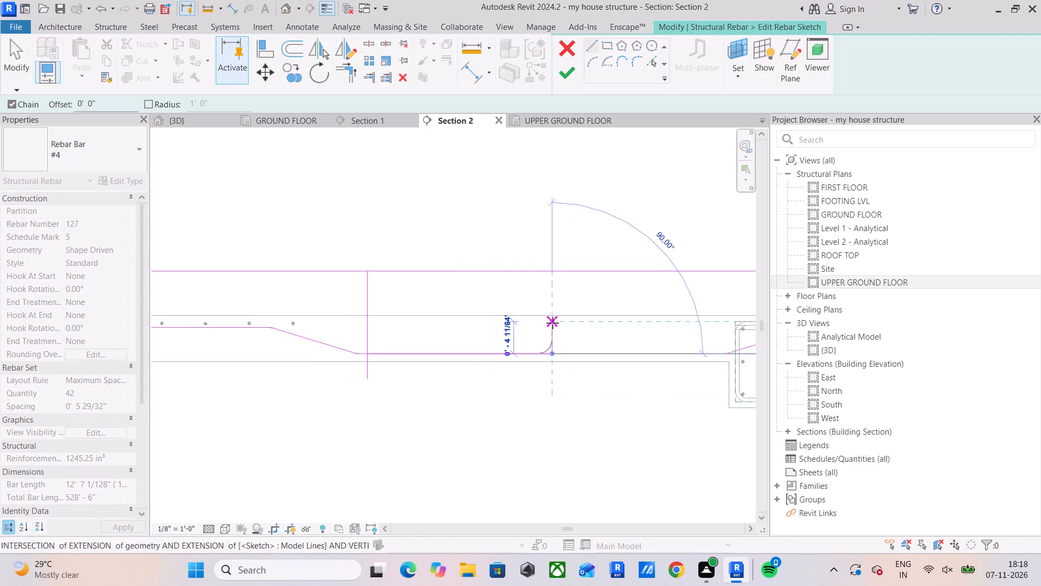
pyautogui.moveTo(552, 323); pyautogui.dragTo(454, 330, button='middle')
pyautogui.scroll(-2, 503, 316)
pyautogui.moveTo(500, 319); pyautogui.dragTo(502, 315, button='middle')
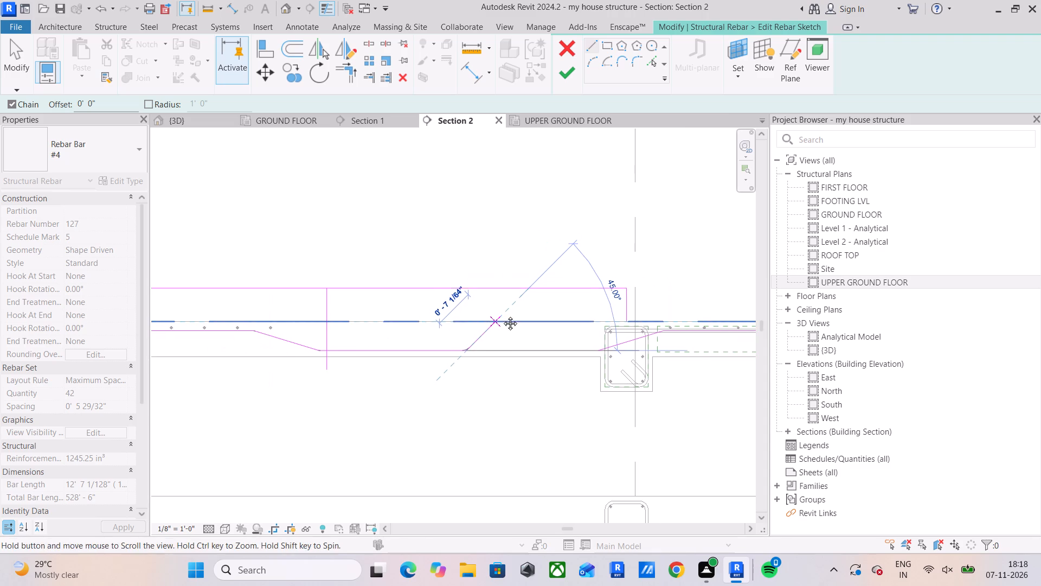
pyautogui.moveTo(502, 315); pyautogui.dragTo(503, 307, button='middle')
pyautogui.press('Escape')
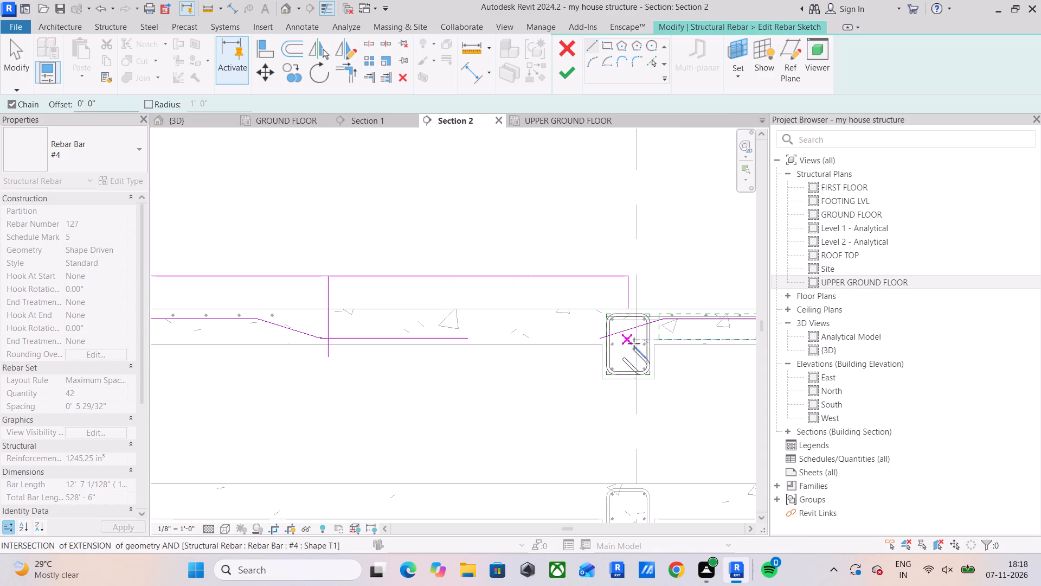
# Delete the short bottom segment between the lower end of the north bend and the mid-bay guide.
pyautogui.moveTo(430, 343); pyautogui.dragTo(484, 351, button='middle')
pyautogui.press('Escape')
pyautogui.press('Escape')
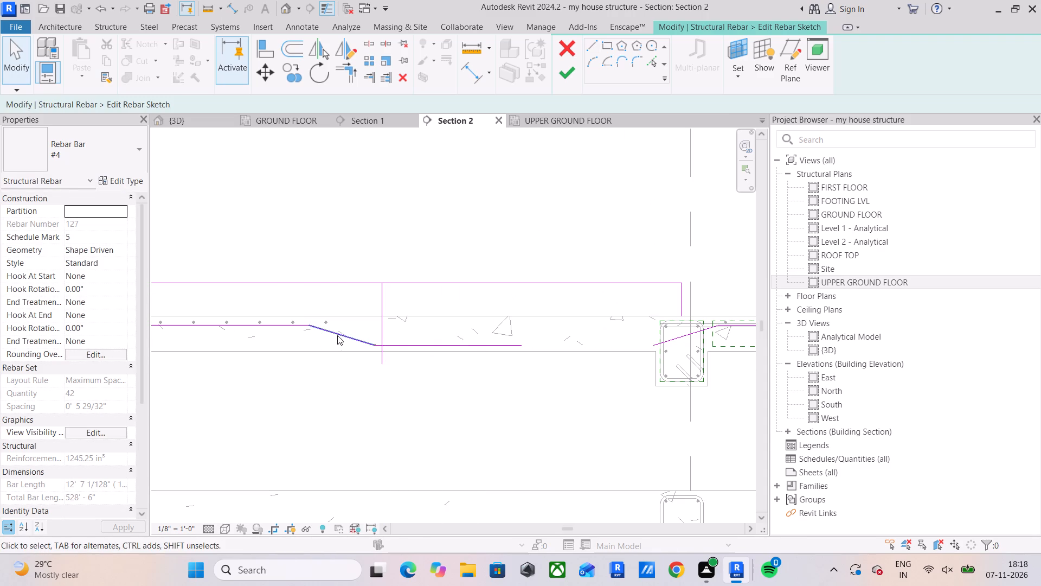
pyautogui.click(337, 335)
pyautogui.press('Escape')
pyautogui.click(412, 342)
pyautogui.scroll(4, 363, 348)
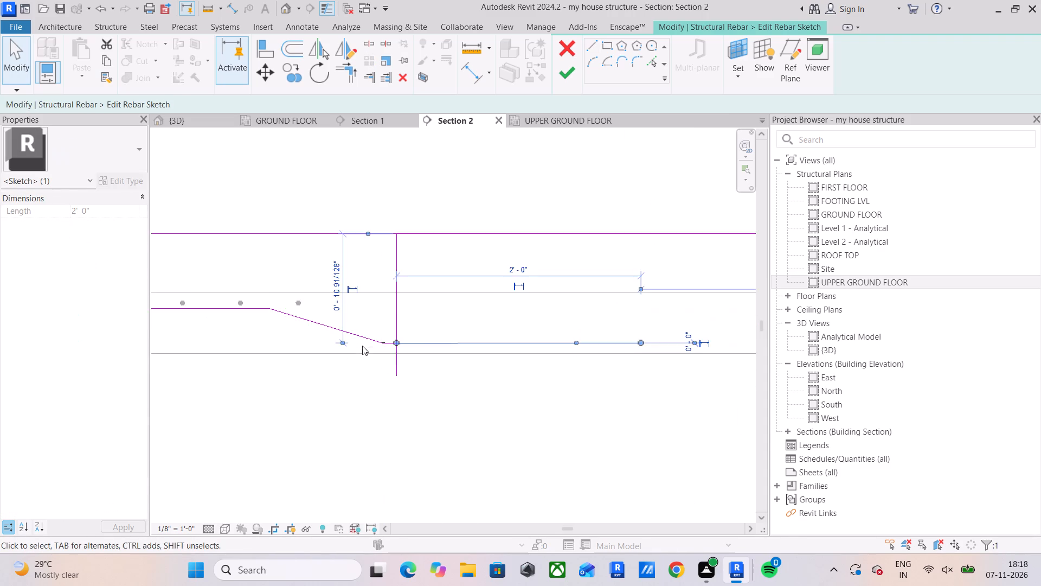
pyautogui.scroll(11, 362, 346)
pyautogui.click(402, 316)
pyautogui.press('Delete')
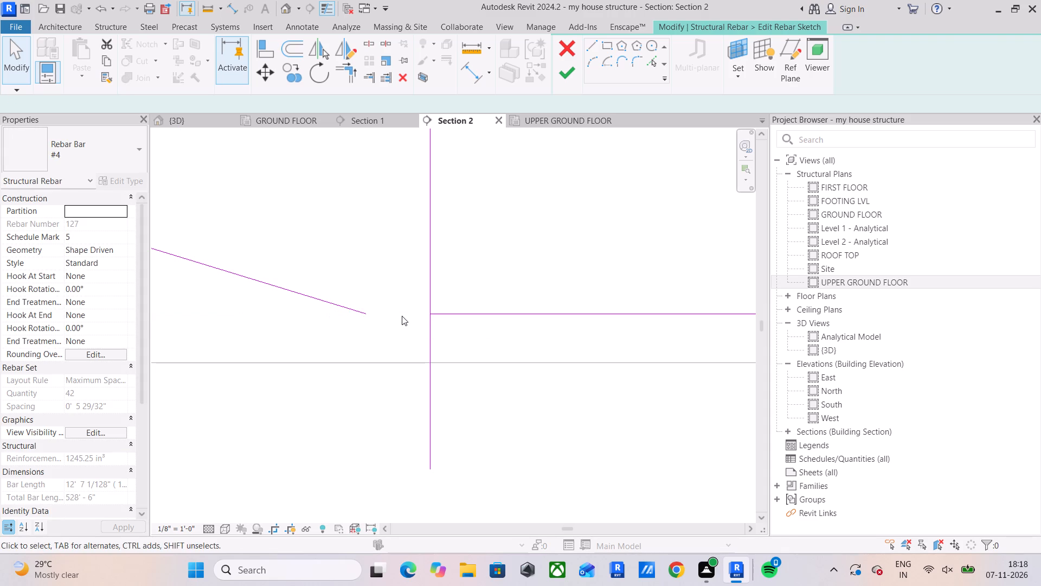
# Mirror a copy of the 2' bottom segment about the vertical mid-bay guide using a drawn axis.
pyautogui.click(461, 311)
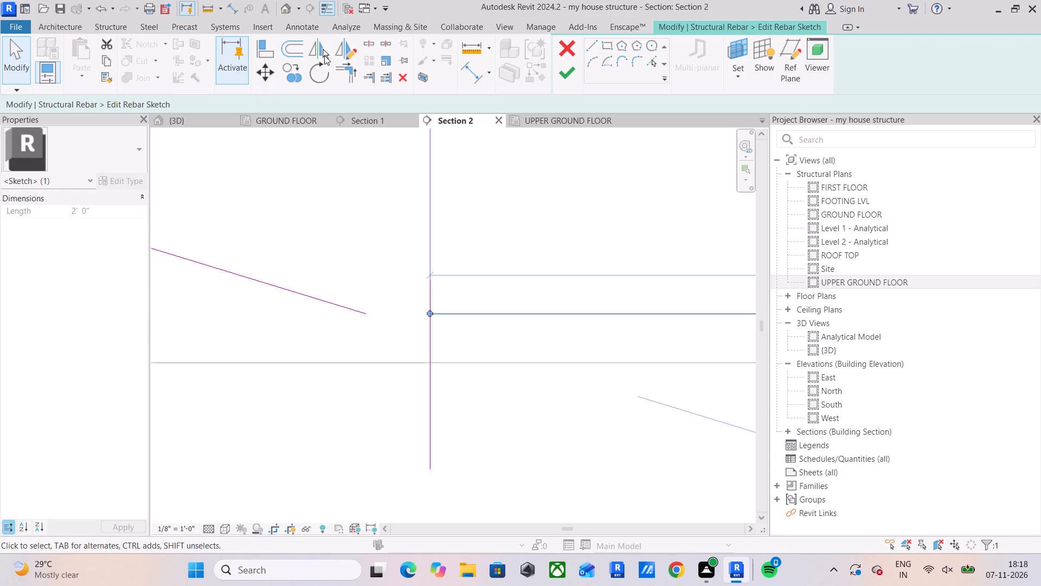
pyautogui.click(339, 49)
pyautogui.moveTo(428, 313); pyautogui.dragTo(428, 290)
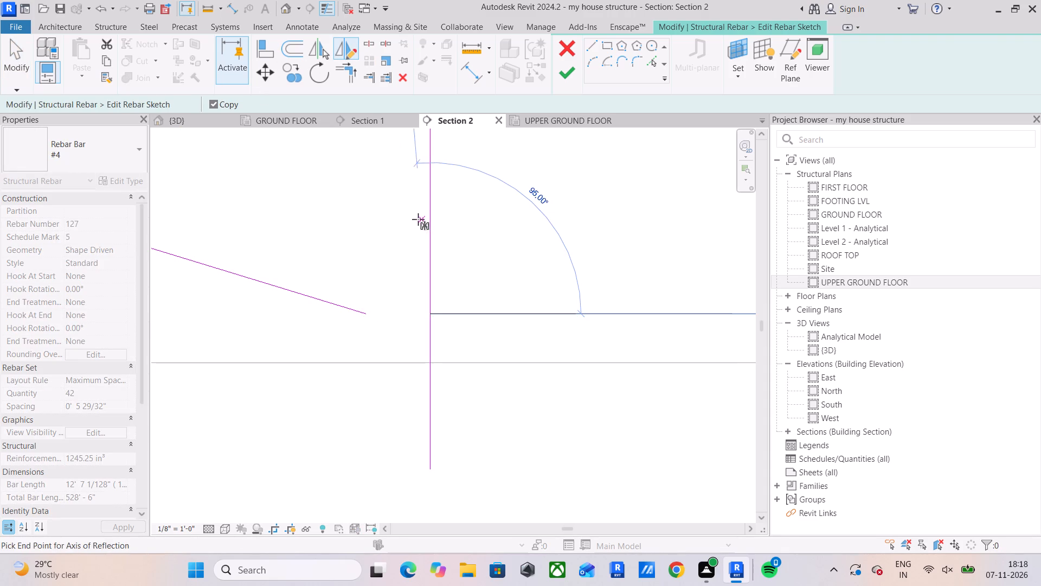
pyautogui.click(431, 207)
pyautogui.scroll(-5, 431, 207)
pyautogui.press('Escape')
pyautogui.press('Escape')
# Move the north bend so its lower end meets the north end of the mirrored bottom segment.
pyautogui.click(313, 221)
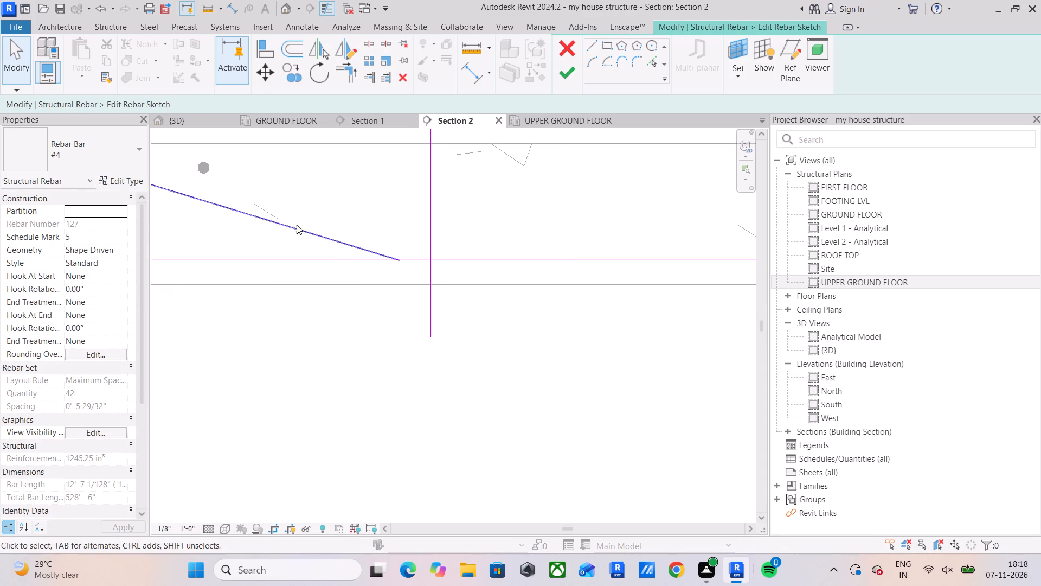
pyautogui.click(297, 225)
pyautogui.click(254, 73)
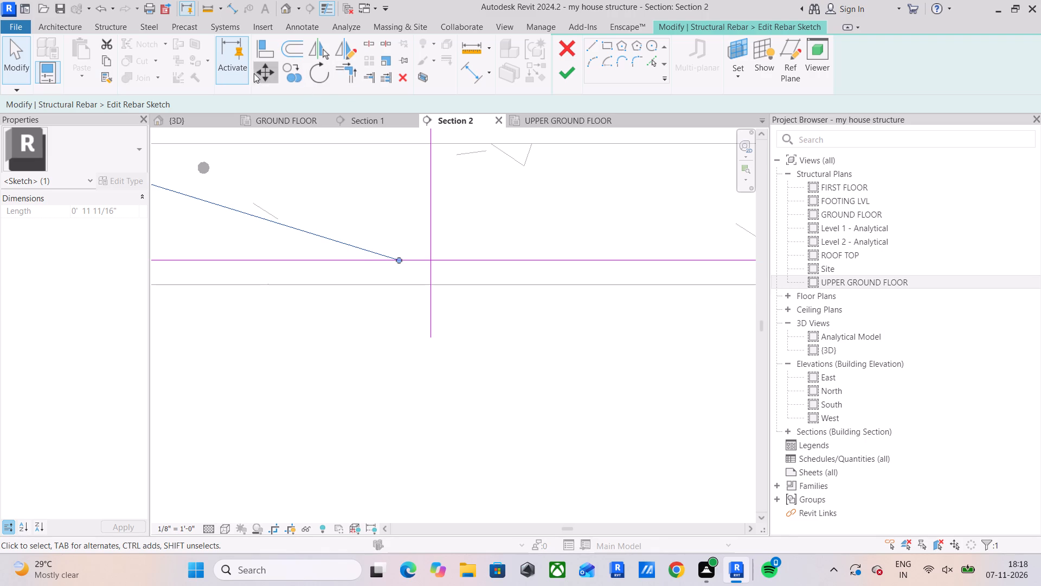
pyautogui.moveTo(398, 264); pyautogui.dragTo(389, 265)
pyautogui.scroll(-3, 299, 264)
pyautogui.moveTo(299, 264); pyautogui.dragTo(639, 261, button='middle')
pyautogui.click(355, 262)
# Move the sloped bend at the shared beam so its lower end meets the south end of the 2' bottom segment.
pyautogui.scroll(-4, 539, 268)
pyautogui.moveTo(547, 268); pyautogui.dragTo(269, 306, button='middle')
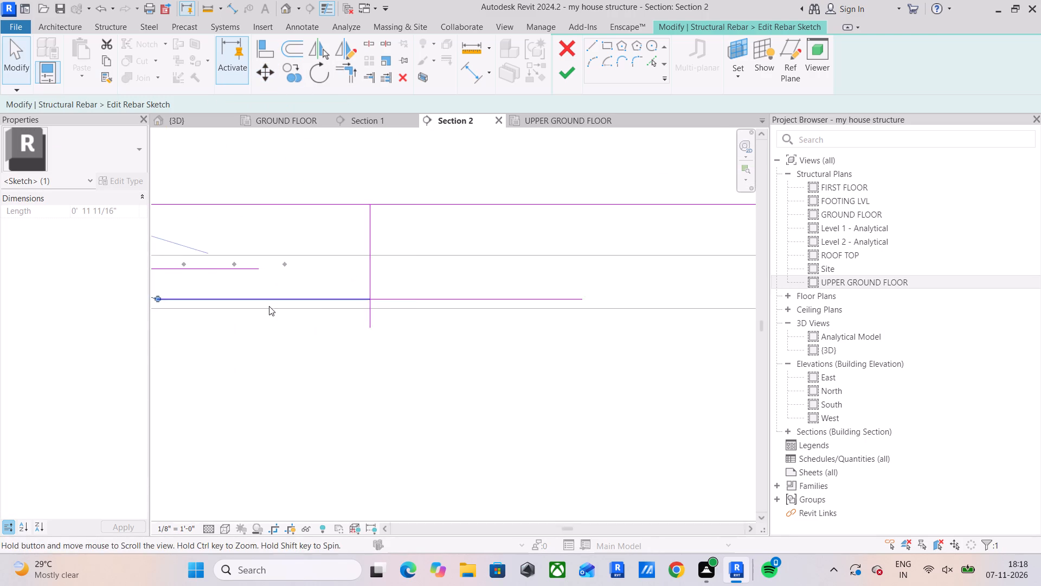
pyautogui.moveTo(269, 306); pyautogui.dragTo(269, 305, button='middle')
pyautogui.scroll(-3, 389, 310)
pyautogui.moveTo(479, 311); pyautogui.dragTo(375, 321, button='middle')
pyautogui.click(582, 306)
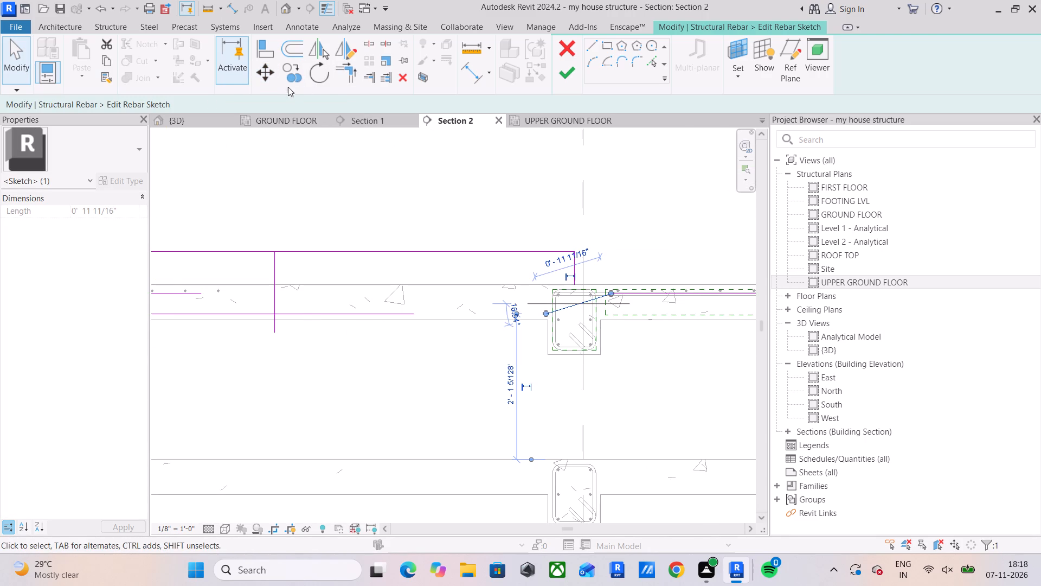
pyautogui.click(276, 74)
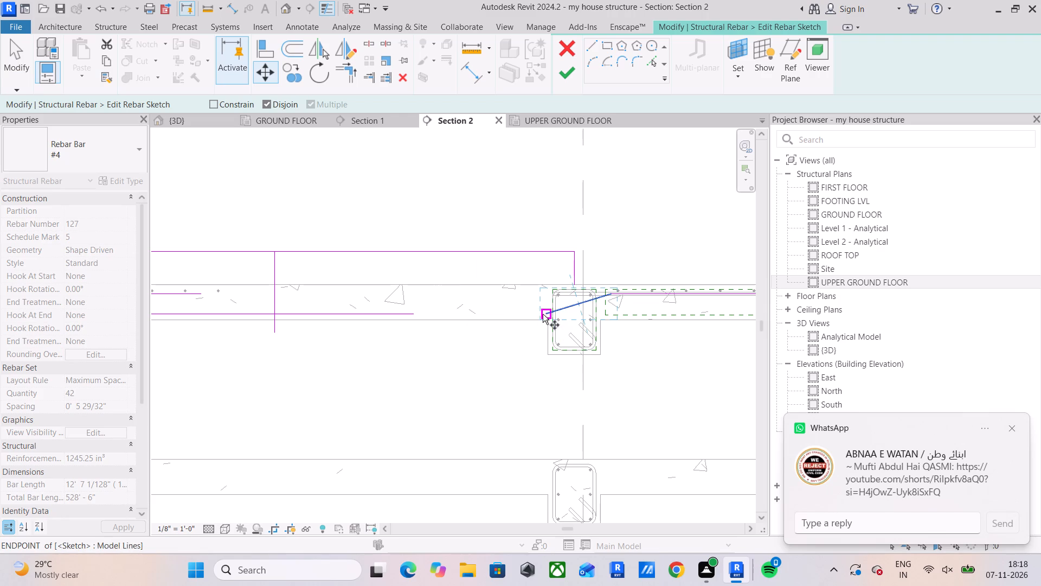
pyautogui.moveTo(543, 314); pyautogui.dragTo(533, 315)
pyautogui.click(415, 317)
pyautogui.press('Escape')
pyautogui.press('Escape')
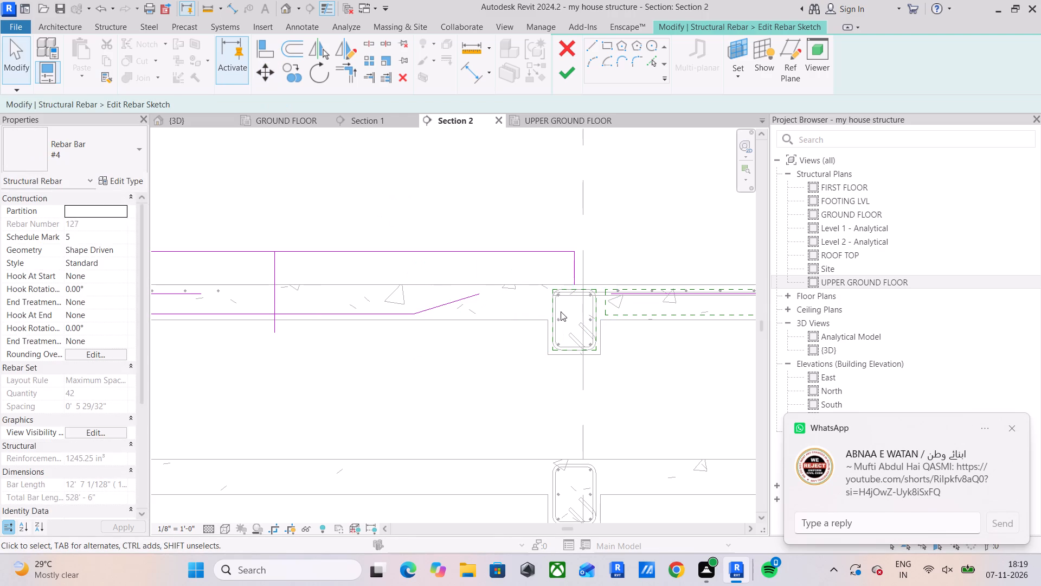
pyautogui.press('Escape')
# Shift and shorten the south top segment to about 10 1/2" long, ending at the vertical guide over the shared beam.
pyautogui.scroll(4, 495, 302)
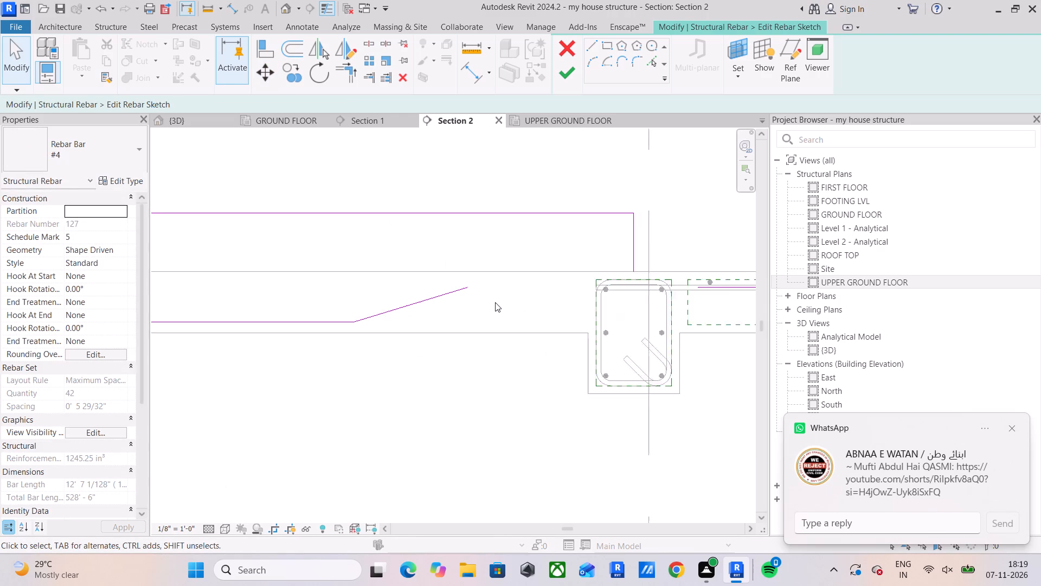
pyautogui.scroll(1, 495, 302)
pyautogui.moveTo(518, 313); pyautogui.dragTo(275, 335, button='middle')
pyautogui.click(503, 309)
pyautogui.scroll(-5, 503, 311)
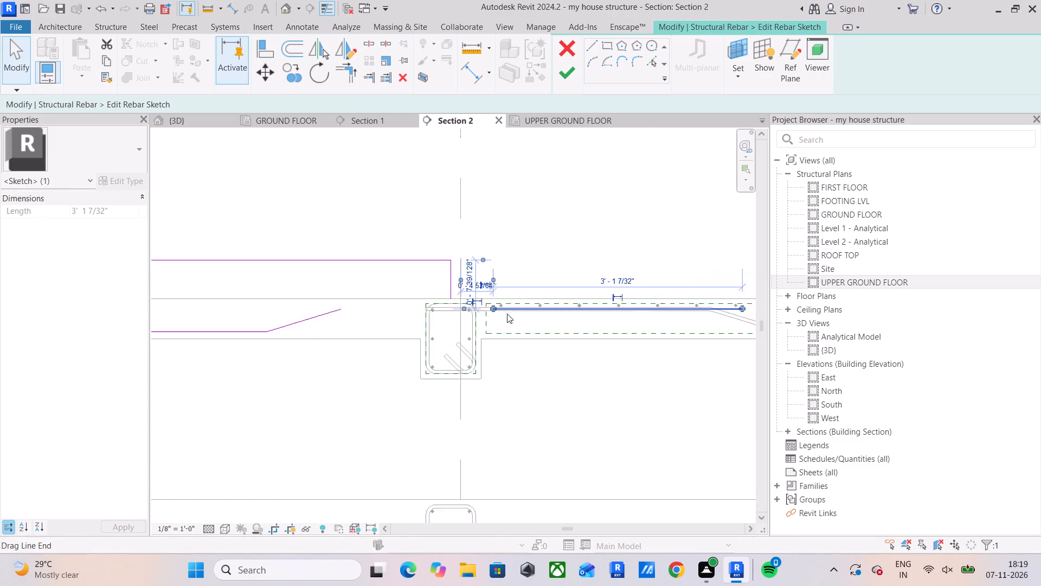
pyautogui.moveTo(515, 320); pyautogui.dragTo(435, 324, button='middle')
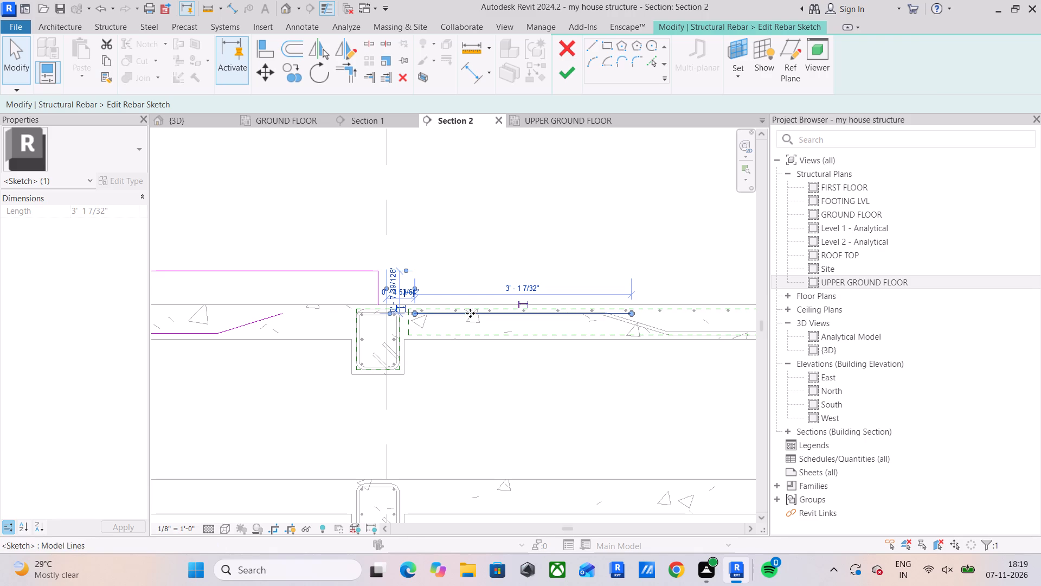
pyautogui.moveTo(414, 311); pyautogui.dragTo(283, 309)
pyautogui.scroll(10, 281, 308)
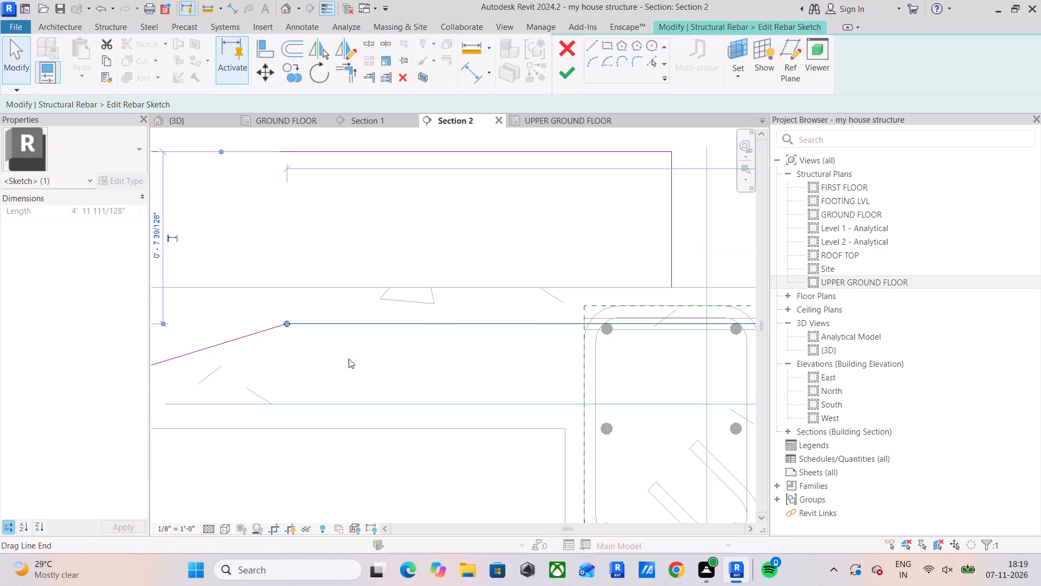
pyautogui.scroll(-4, 492, 348)
pyautogui.moveTo(376, 333); pyautogui.dragTo(453, 342)
pyautogui.scroll(-3, 474, 348)
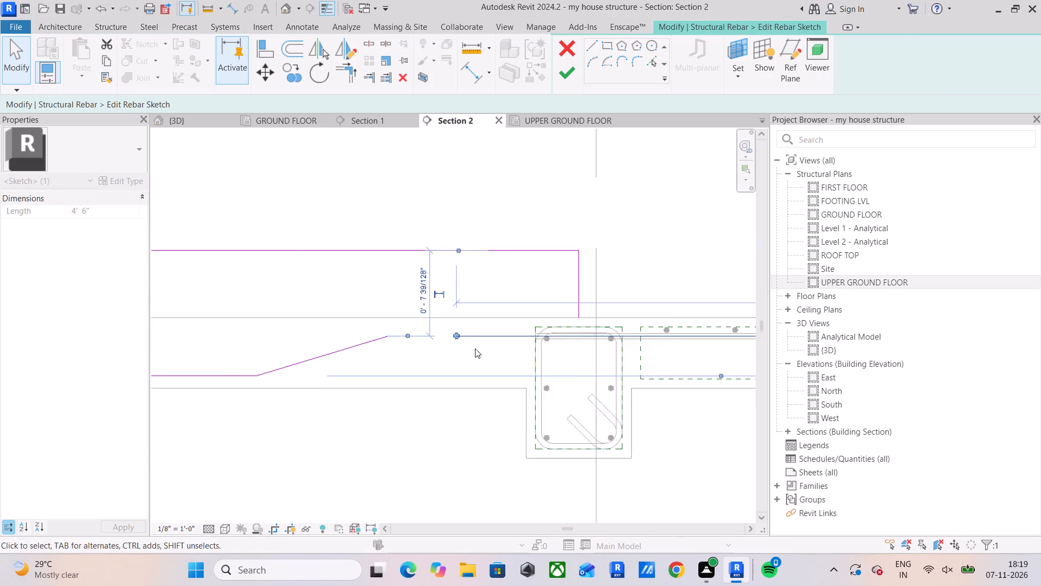
pyautogui.scroll(-1, 475, 348)
pyautogui.moveTo(480, 355); pyautogui.dragTo(275, 357, button='middle')
pyautogui.moveTo(672, 342); pyautogui.dragTo(487, 342)
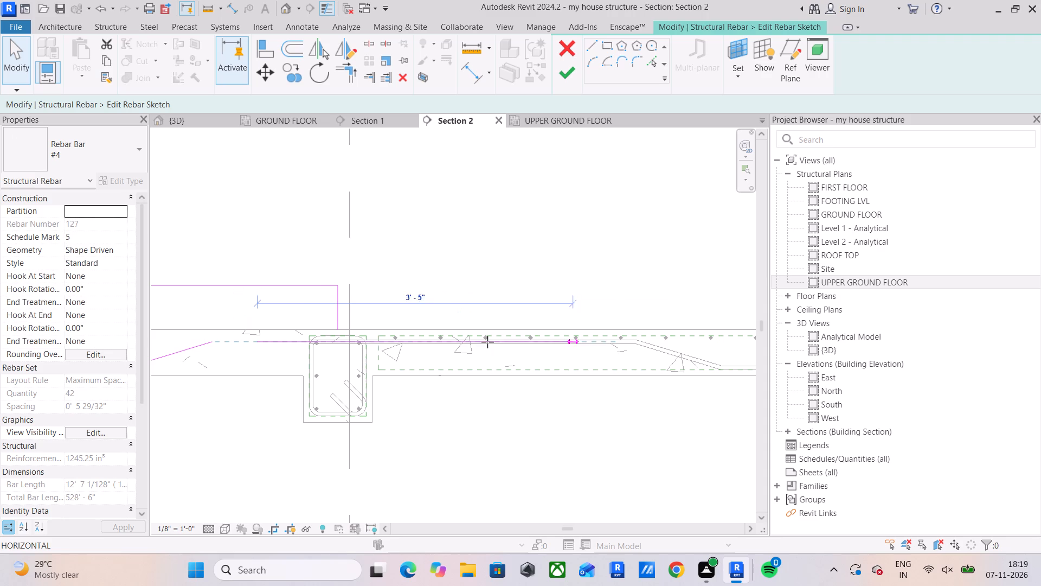
pyautogui.moveTo(487, 342); pyautogui.dragTo(339, 342)
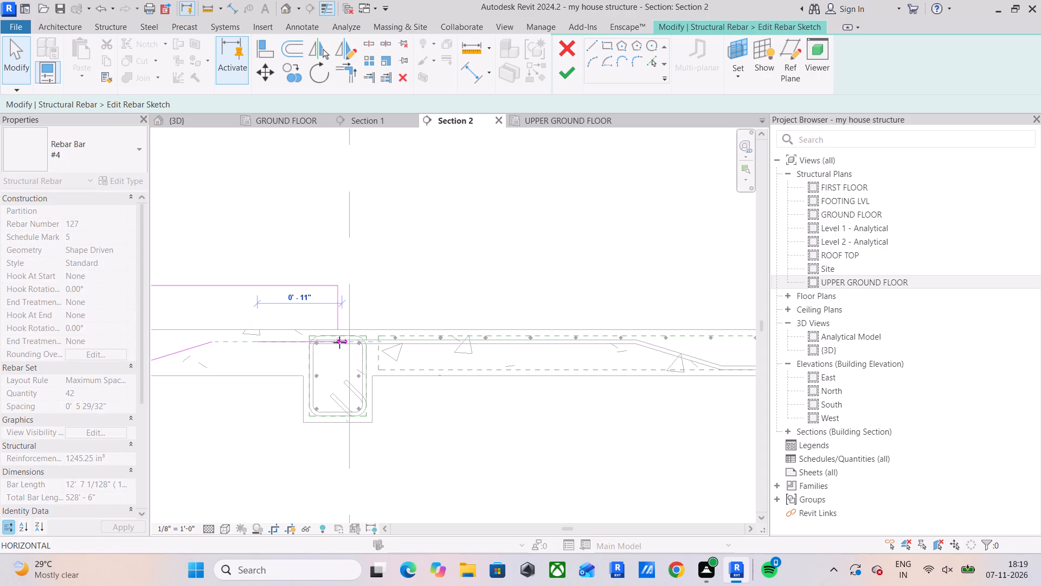
pyautogui.moveTo(339, 342); pyautogui.dragTo(339, 343)
pyautogui.scroll(11, 332, 326)
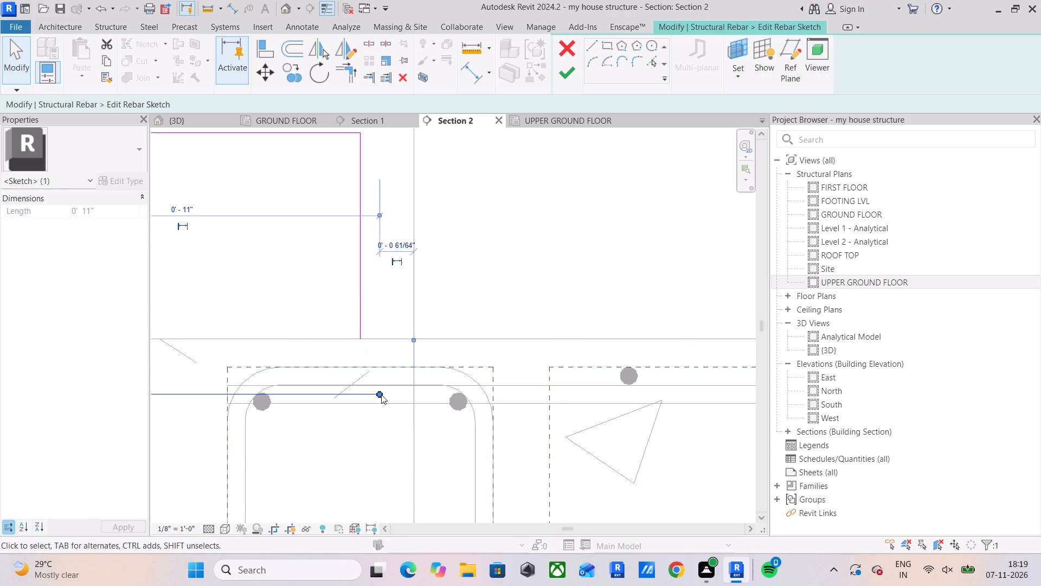
pyautogui.moveTo(381, 394); pyautogui.dragTo(363, 396)
pyautogui.scroll(-5, 331, 405)
pyautogui.moveTo(331, 405); pyautogui.dragTo(439, 402, button='middle')
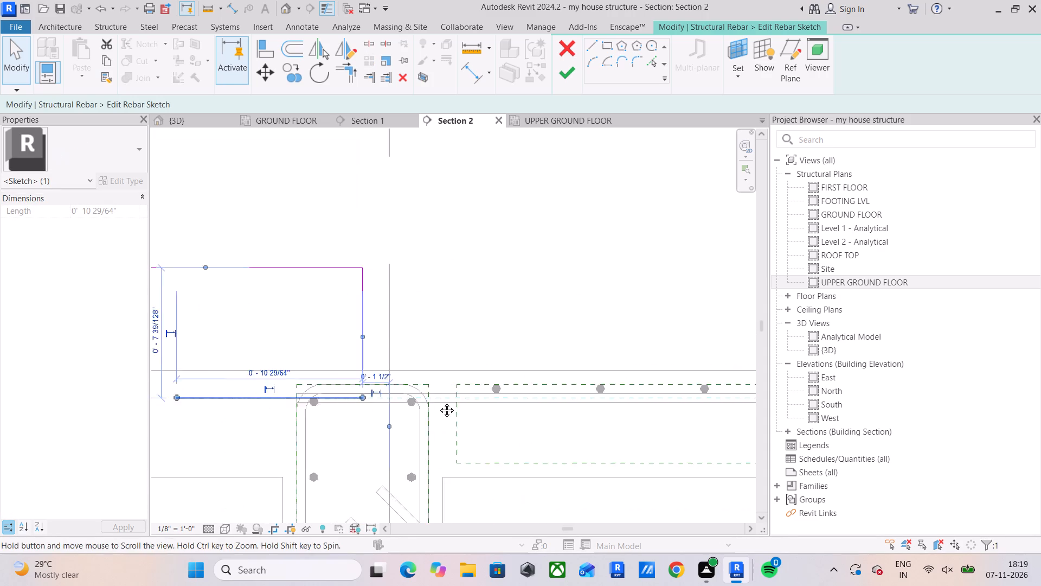
pyautogui.moveTo(439, 402); pyautogui.dragTo(486, 399, button='middle')
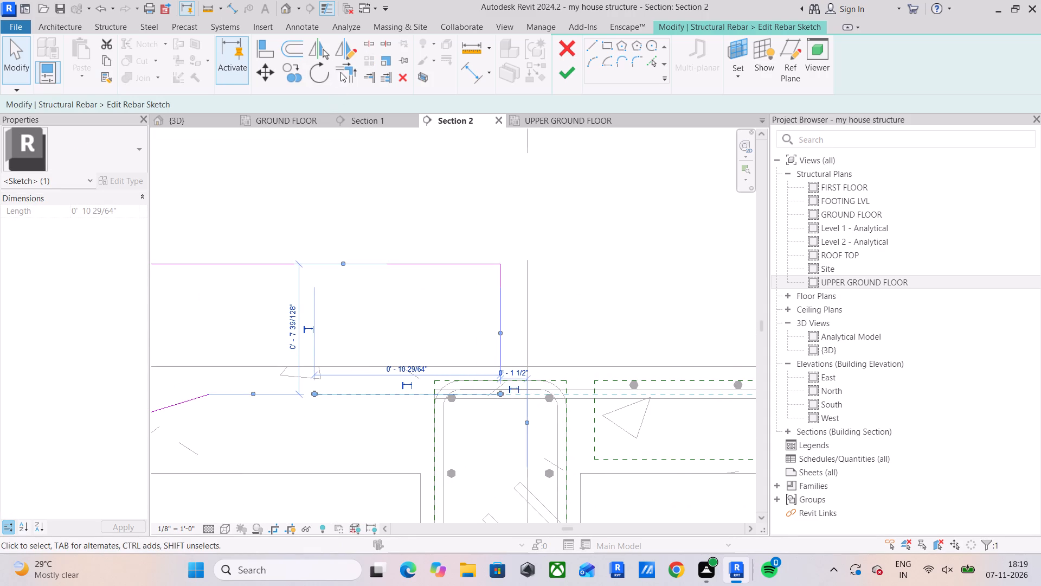
# Join the south bend's upper end to the shortened top segment with Trim/Extend to Corner.
pyautogui.moveTo(340, 72); pyautogui.dragTo(340, 87)
pyautogui.moveTo(194, 400); pyautogui.dragTo(211, 403)
pyautogui.click(332, 393)
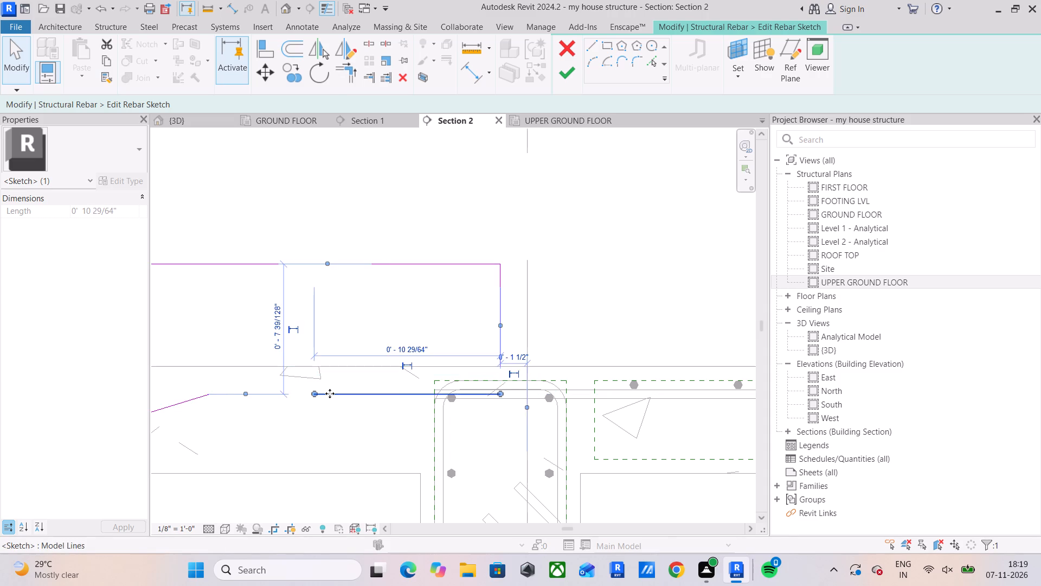
pyautogui.scroll(-5, 330, 393)
pyautogui.press('Escape')
pyautogui.press('Escape')
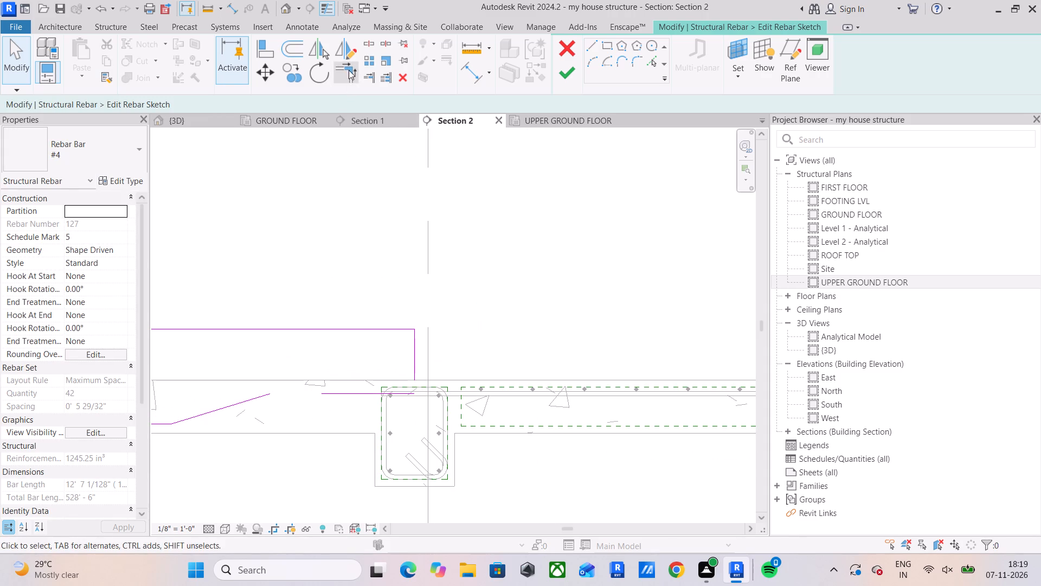
pyautogui.click(349, 69)
pyautogui.moveTo(234, 405); pyautogui.dragTo(240, 405)
pyautogui.click(341, 390)
pyautogui.scroll(-4, 278, 397)
pyautogui.moveTo(278, 397); pyautogui.dragTo(623, 396, button='middle')
pyautogui.moveTo(453, 412); pyautogui.dragTo(544, 412, button='middle')
pyautogui.press('Escape')
pyautogui.press('Escape')
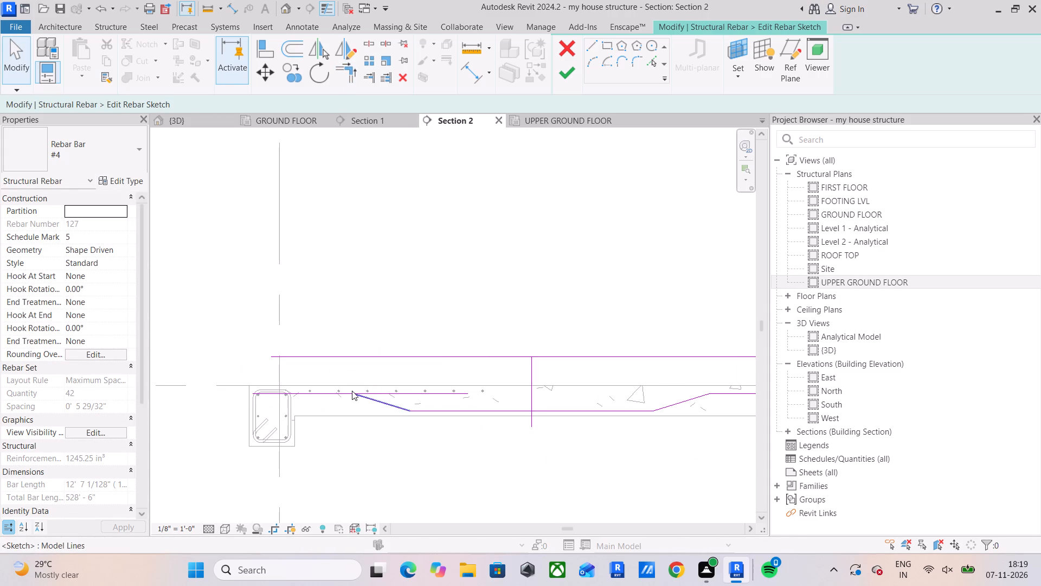
# Trim the north top segment to a corner with the north bend, keeping the part over the north beam.
pyautogui.moveTo(439, 413); pyautogui.dragTo(350, 424, button='middle')
pyautogui.scroll(5, 362, 399)
pyautogui.moveTo(334, 416); pyautogui.dragTo(447, 398, button='middle')
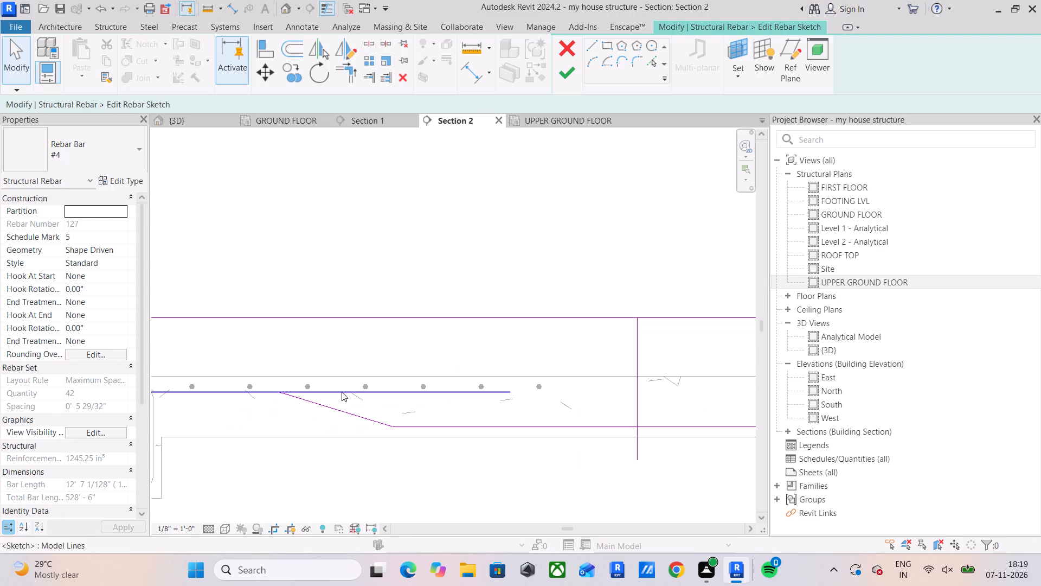
pyautogui.moveTo(346, 70); pyautogui.dragTo(344, 77)
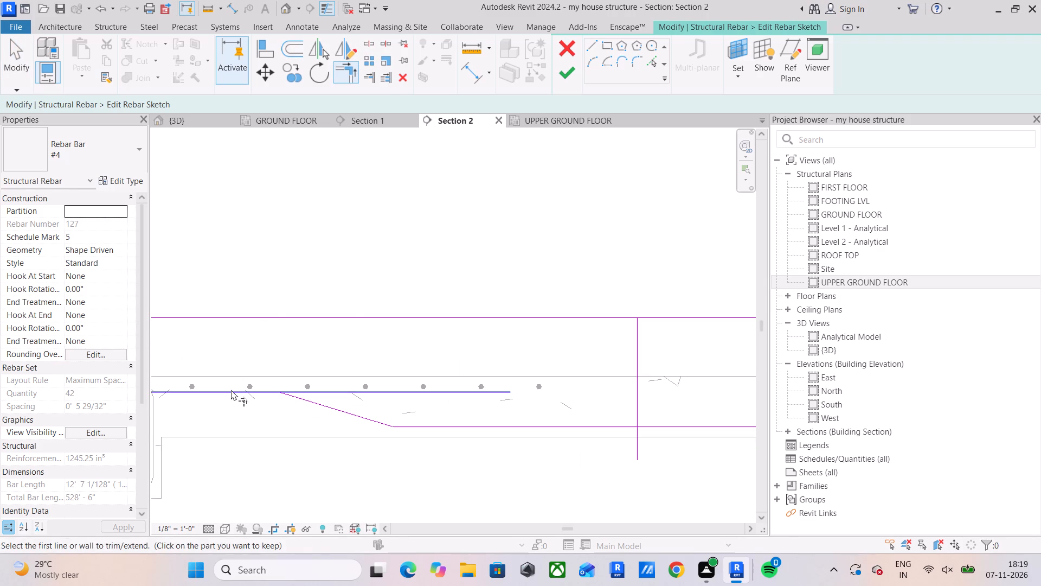
pyautogui.click(231, 390)
pyautogui.click(307, 407)
pyautogui.scroll(-4, 307, 404)
pyautogui.moveTo(307, 394); pyautogui.dragTo(312, 347, button='middle')
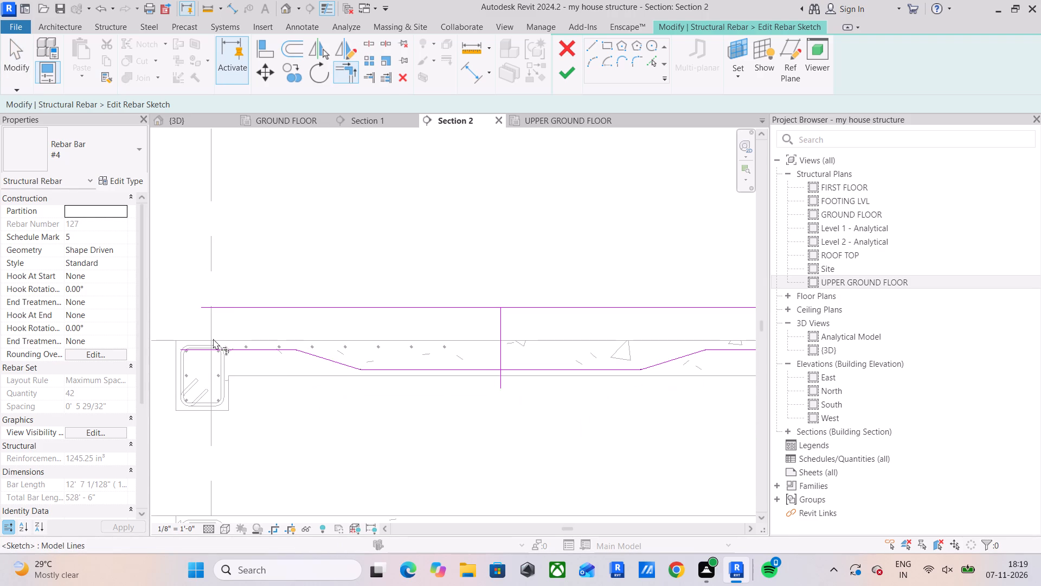
pyautogui.scroll(5, 204, 349)
pyautogui.moveTo(211, 349); pyautogui.dragTo(261, 362, button='middle')
pyautogui.press('Escape')
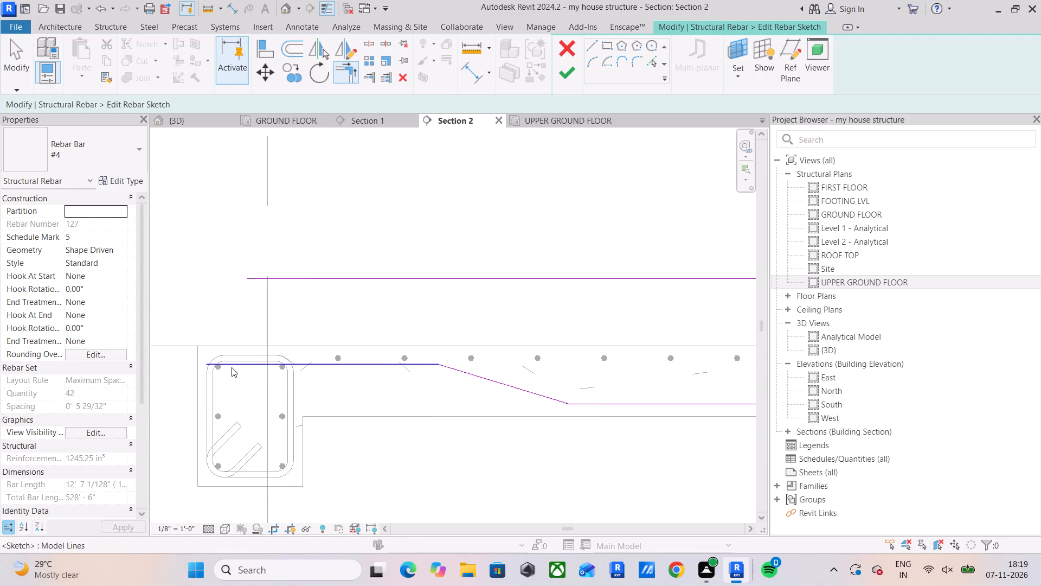
# Shorten the outer end of the north top segment inside the north beam, making the segment about 1'-4" long.
pyautogui.click(232, 367)
pyautogui.moveTo(208, 363); pyautogui.dragTo(247, 366)
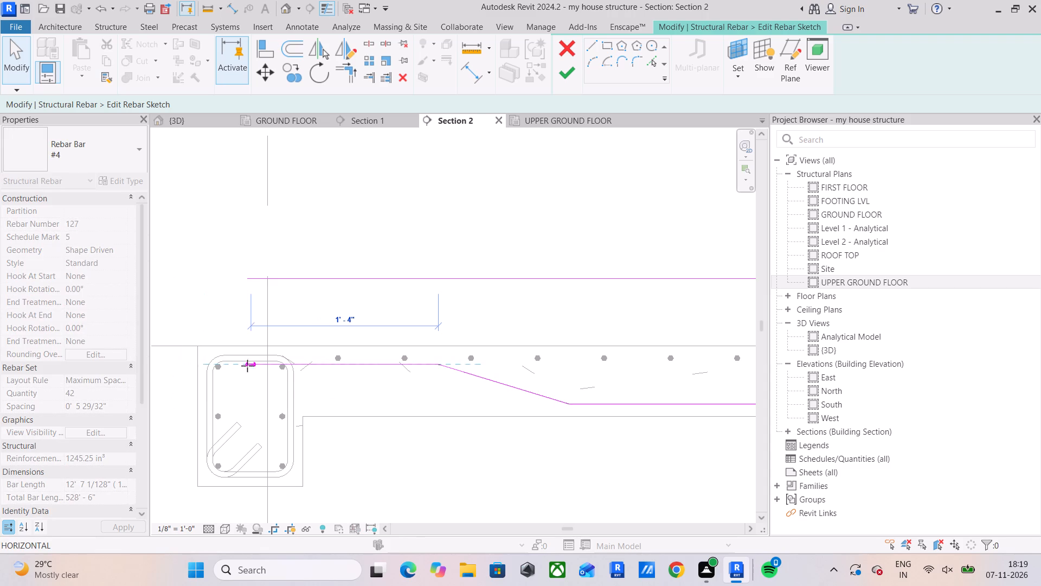
pyautogui.moveTo(247, 366); pyautogui.dragTo(250, 366)
# Delete the horizontal guide above the slab and the 1'-2" vertical mid-bay guide.
pyautogui.click(369, 270)
pyautogui.click(375, 284)
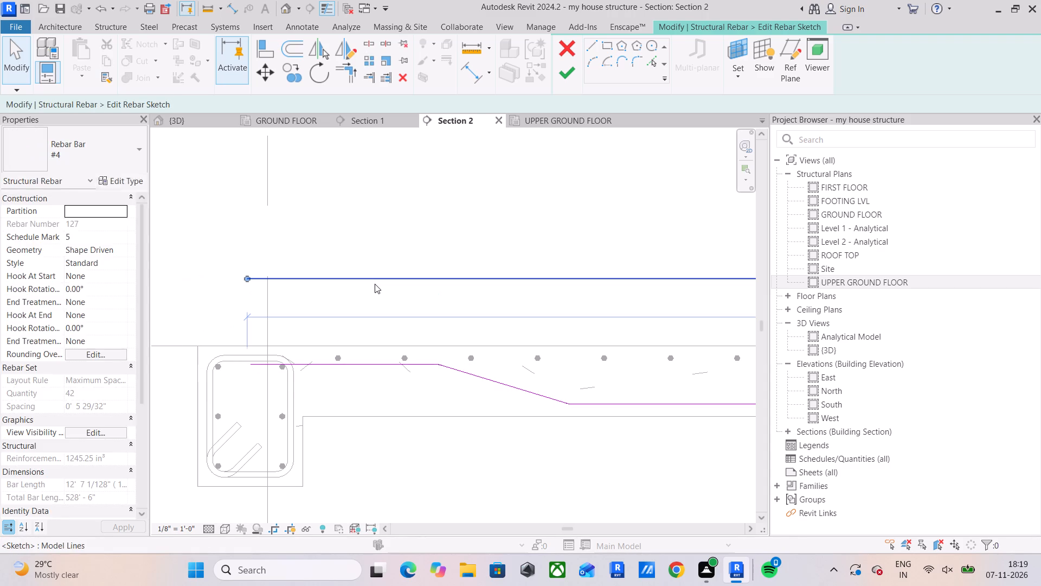
pyautogui.press('Delete')
pyautogui.scroll(-5, 373, 294)
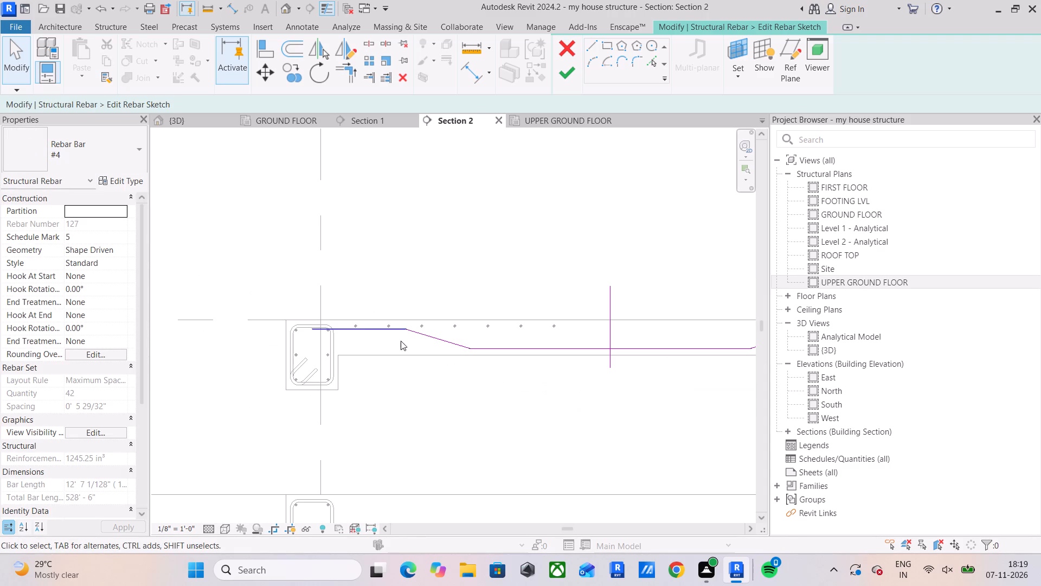
pyautogui.click(606, 304)
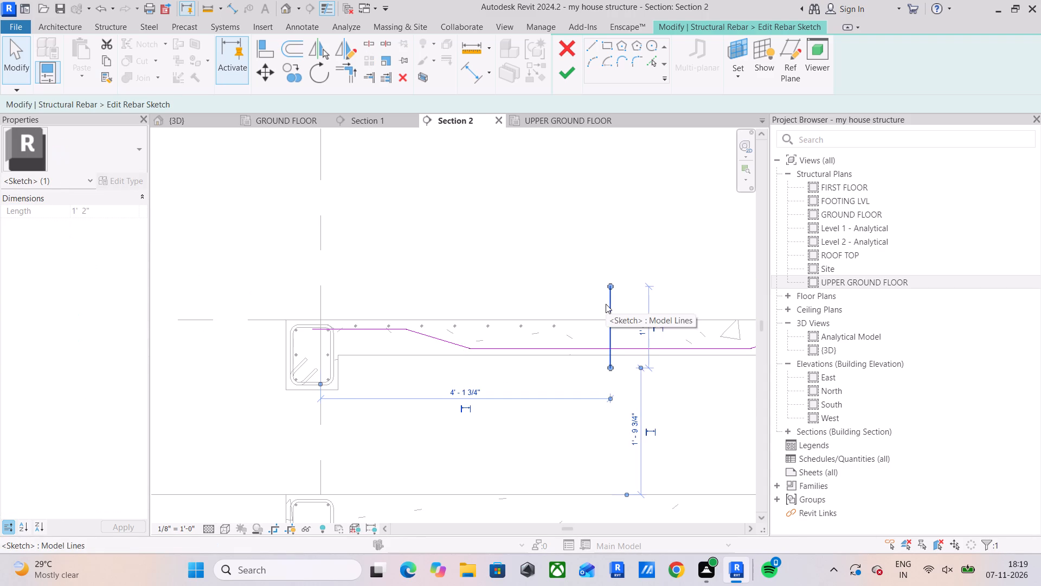
pyautogui.press('Delete')
# Delete both 2' bottom segments between the north and south bends.
pyautogui.click(591, 351)
pyautogui.press('Delete')
pyautogui.click(634, 349)
pyautogui.press('Delete')
pyautogui.scroll(-1, 649, 354)
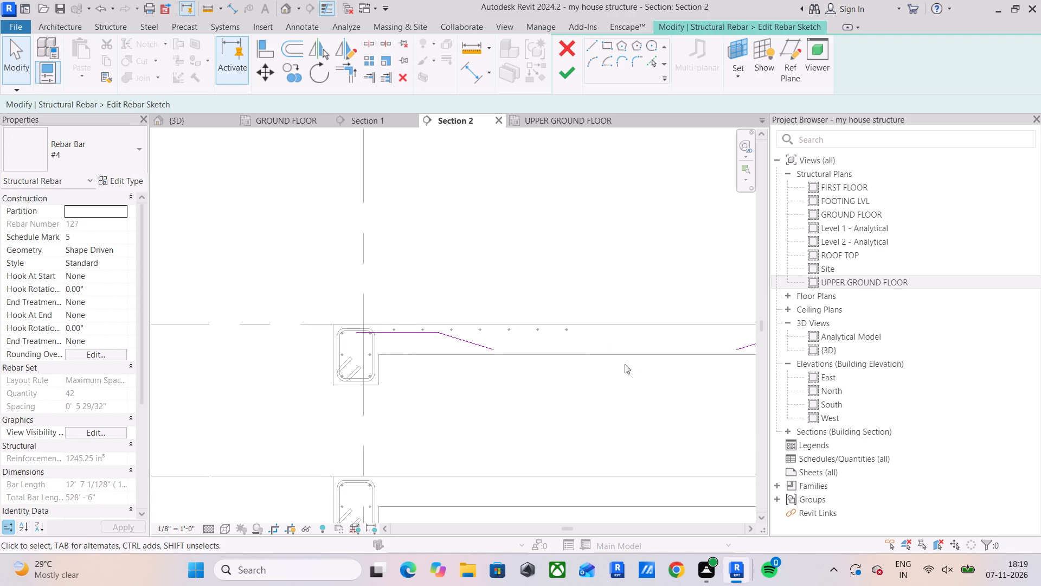
# Delete the 5 3/4" vertical guide above the shared beam.
pyautogui.scroll(-1, 625, 364)
pyautogui.moveTo(614, 366); pyautogui.dragTo(430, 375, button='middle')
pyautogui.click(660, 328)
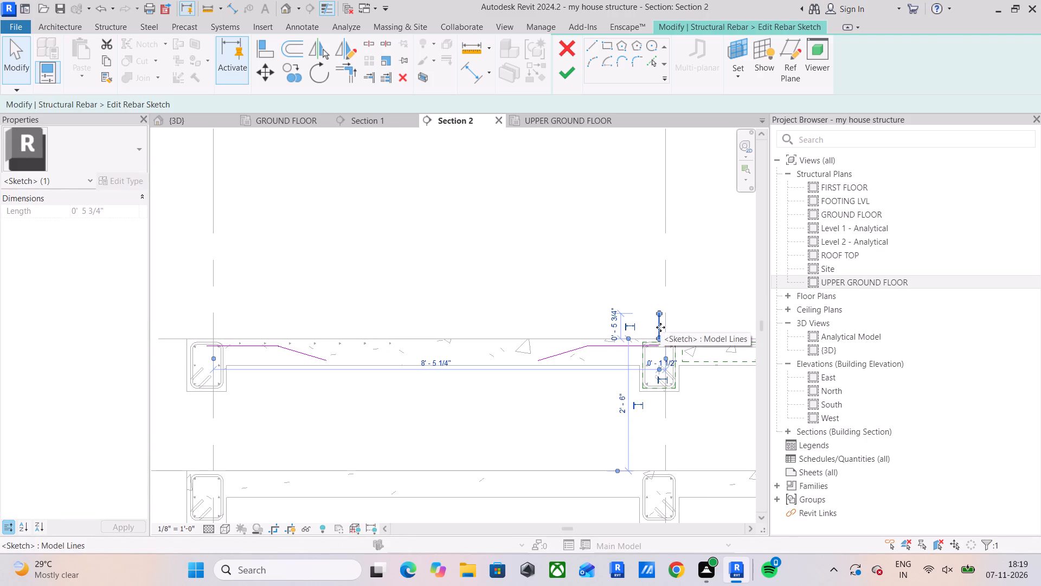
pyautogui.press('Delete')
# Draw a horizontal bottom segment about 4' long joining the lower ends of the south and north bends in the bar sketch.
pyautogui.click(596, 44)
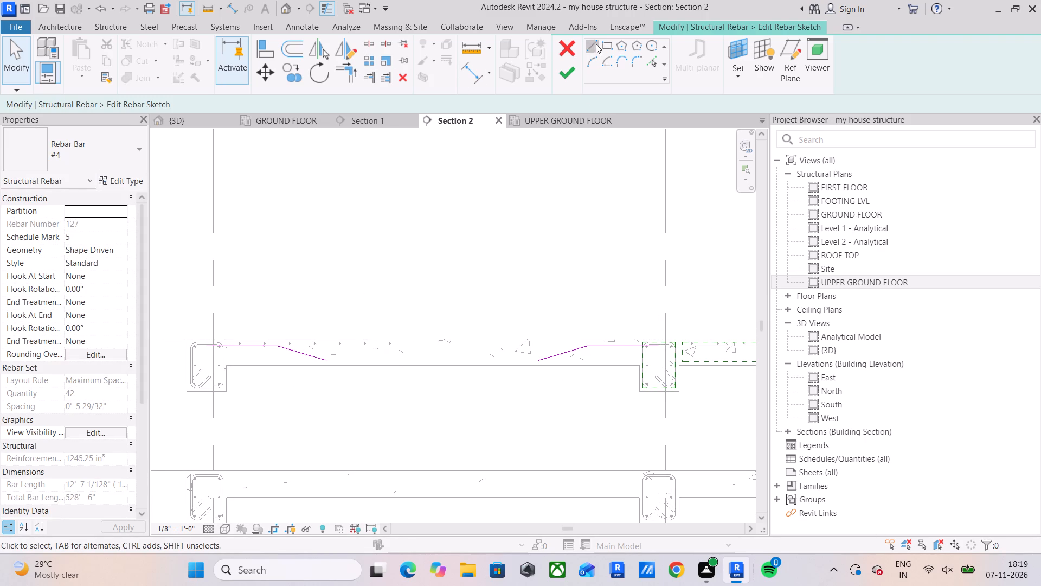
pyautogui.scroll(4, 540, 365)
pyautogui.click(537, 353)
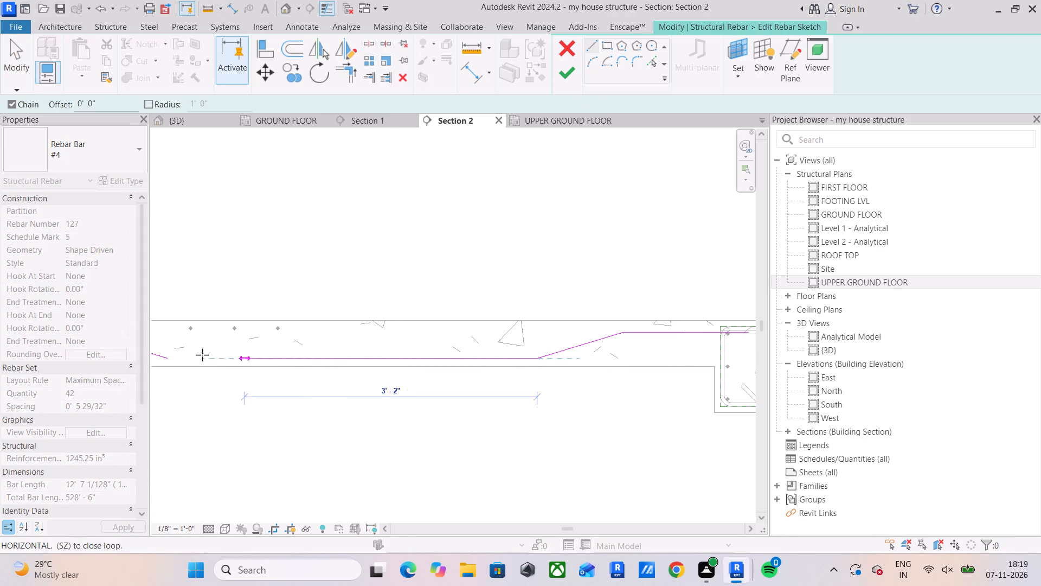
pyautogui.moveTo(171, 356); pyautogui.dragTo(342, 357, button='middle')
pyautogui.scroll(4, 336, 357)
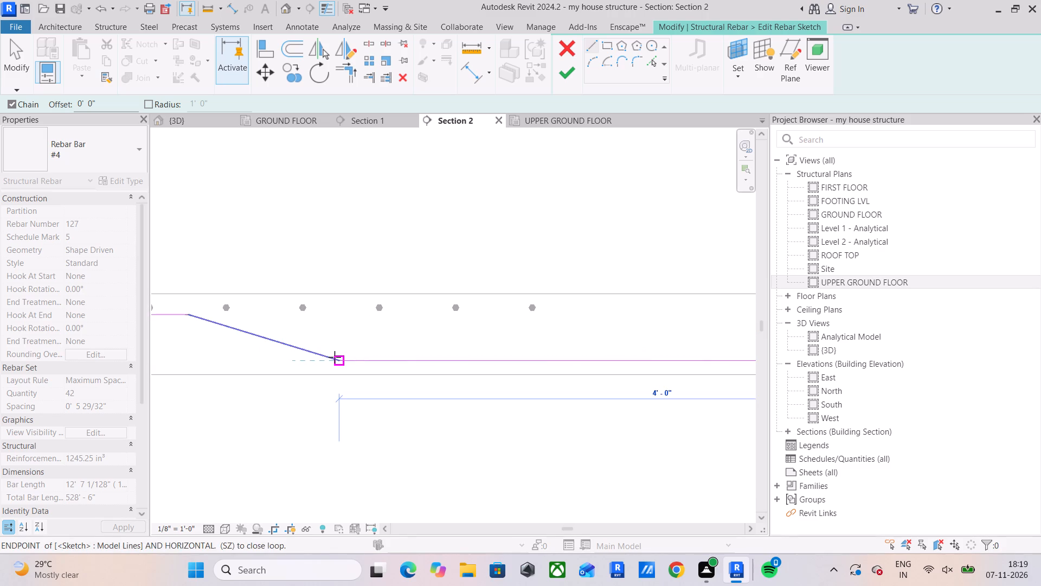
pyautogui.click(335, 357)
pyautogui.press('Escape')
pyautogui.press('Escape')
pyautogui.press('Escape')
pyautogui.scroll(-7, 424, 362)
pyautogui.moveTo(449, 353); pyautogui.dragTo(314, 375, button='middle')
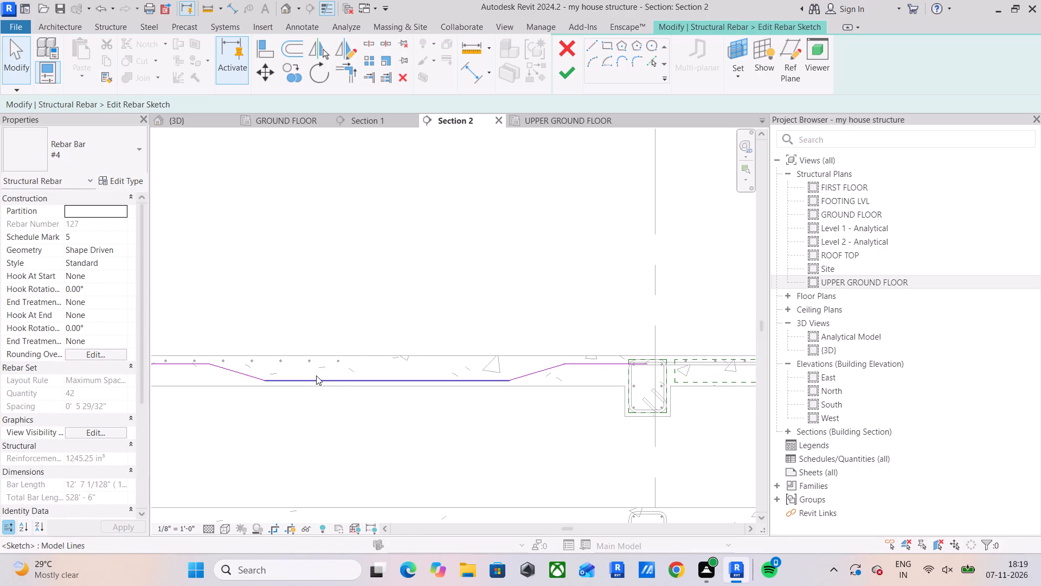
# Finish the rebar sketch to apply the reshaped bent bar in the north bay.
pyautogui.scroll(10, 562, 379)
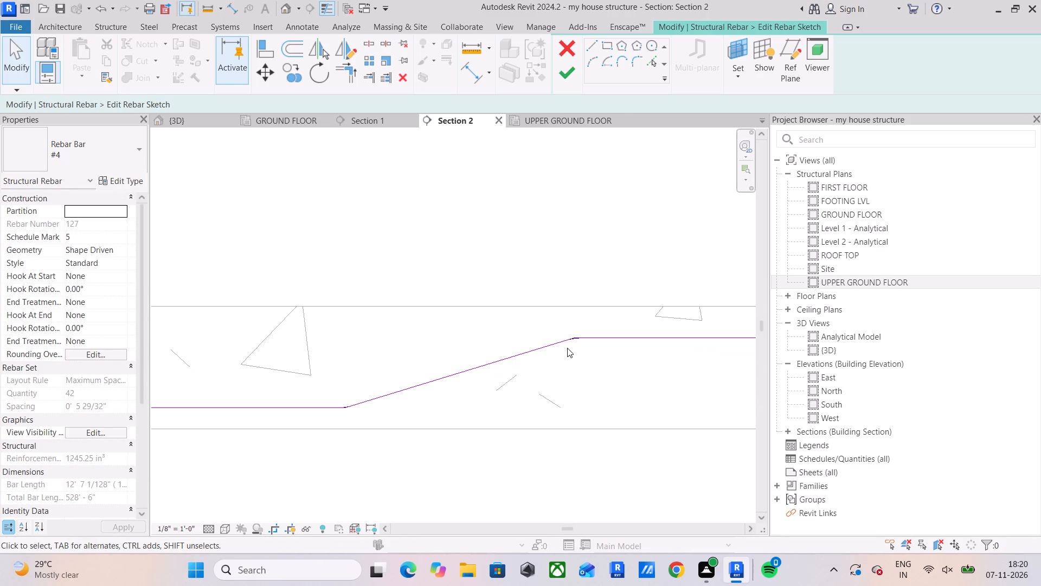
pyautogui.click(566, 66)
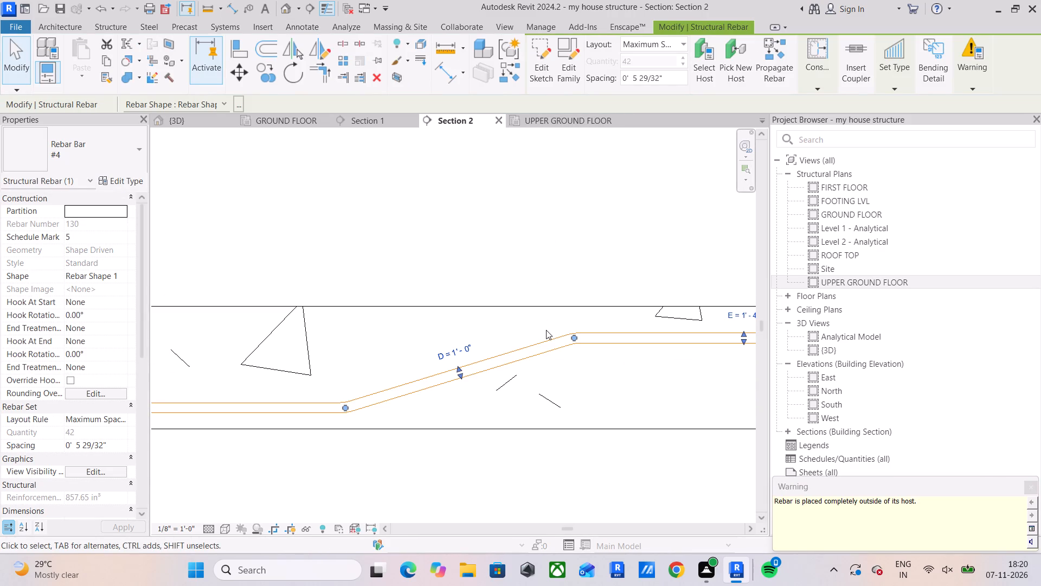
pyautogui.scroll(-13, 546, 350)
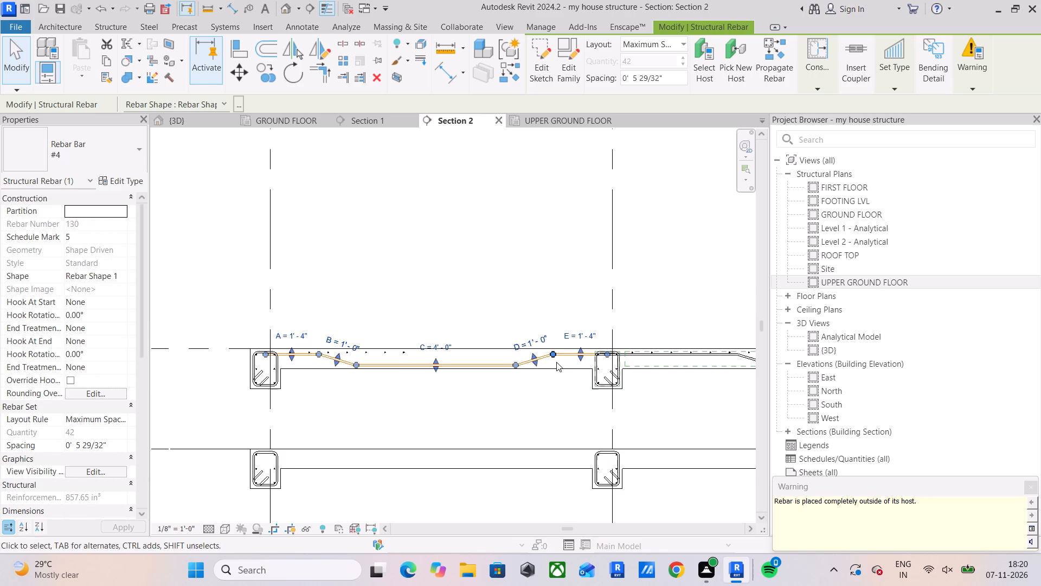
# In the UPPER GROUND FLOOR plan, copy the north bay's bent bar set slightly east and delete the original set.
pyautogui.click(554, 120)
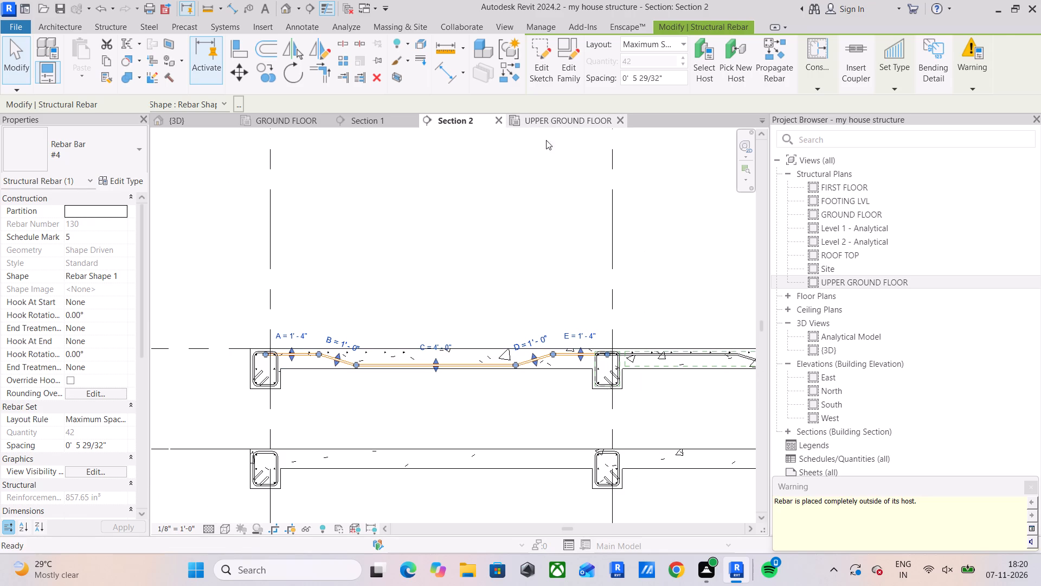
pyautogui.moveTo(438, 336); pyautogui.dragTo(478, 442, button='middle')
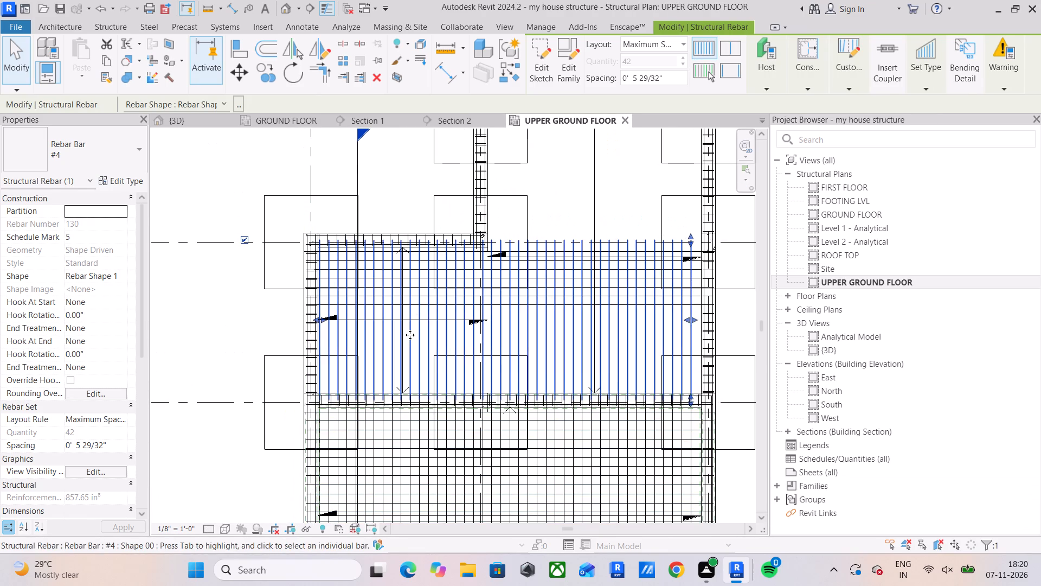
pyautogui.click(272, 75)
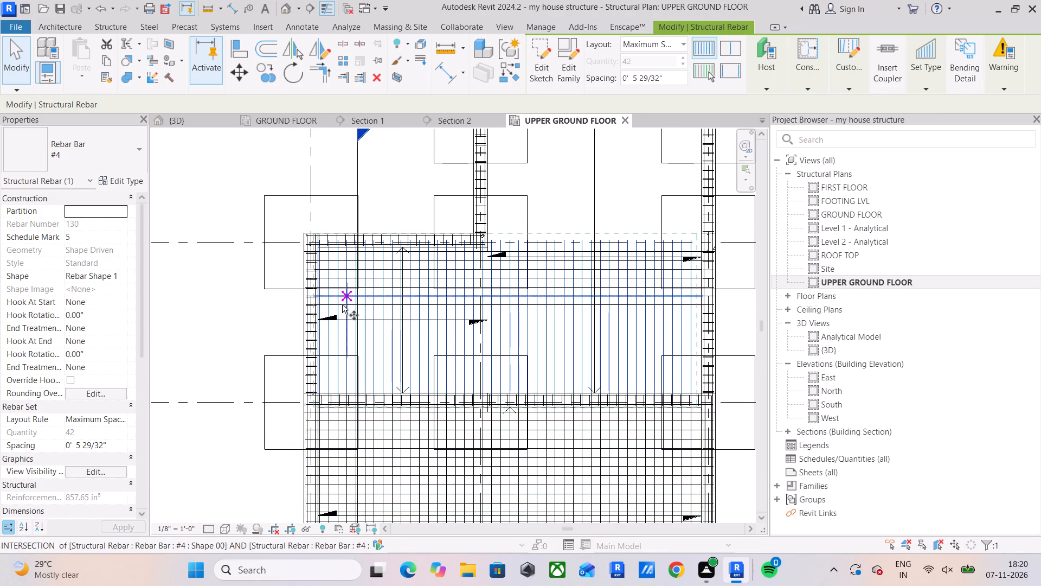
pyautogui.scroll(9, 339, 305)
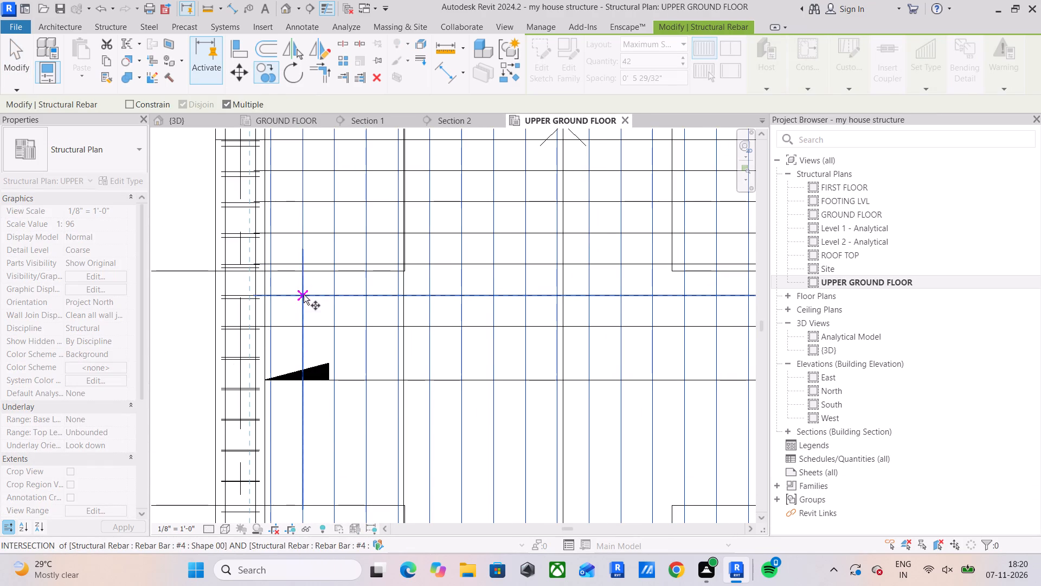
pyautogui.click(304, 295)
pyautogui.click(316, 296)
pyautogui.press('Escape')
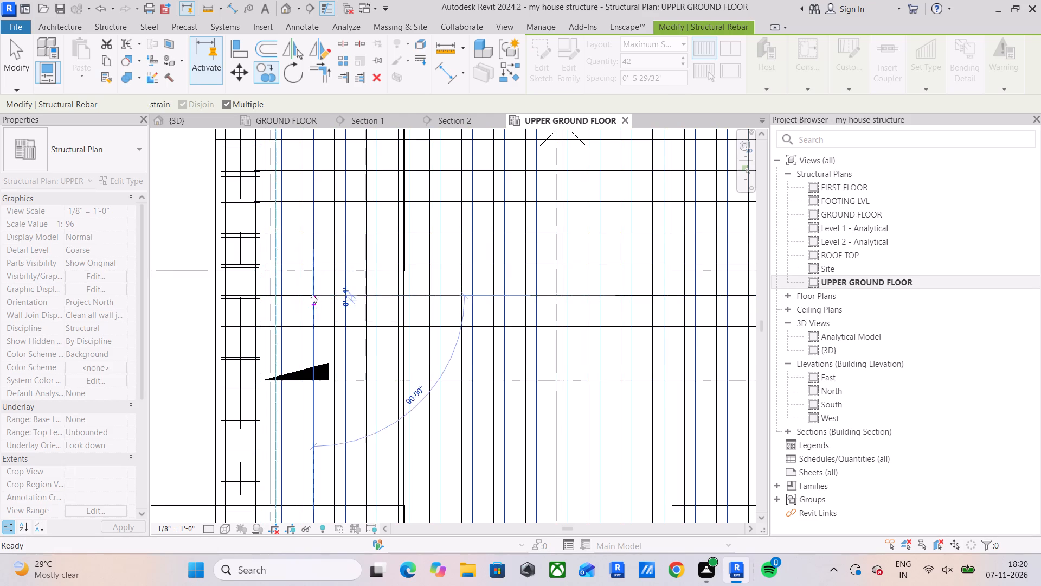
pyautogui.press('Escape')
pyautogui.click(305, 288)
pyautogui.press('Delete')
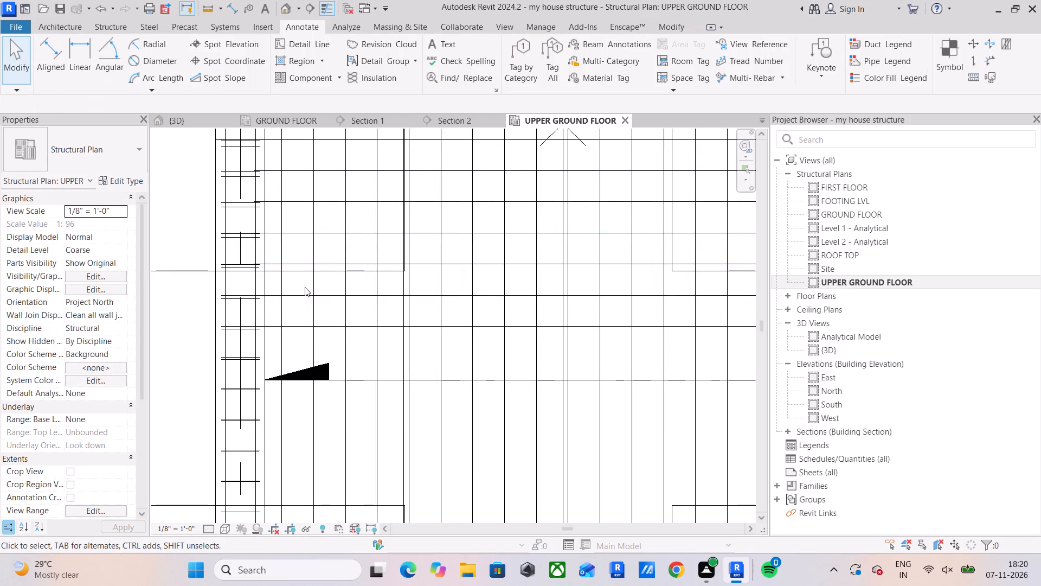
# Copy the north bay's seven-bar east-west set slightly south and delete the original set.
pyautogui.click(315, 339)
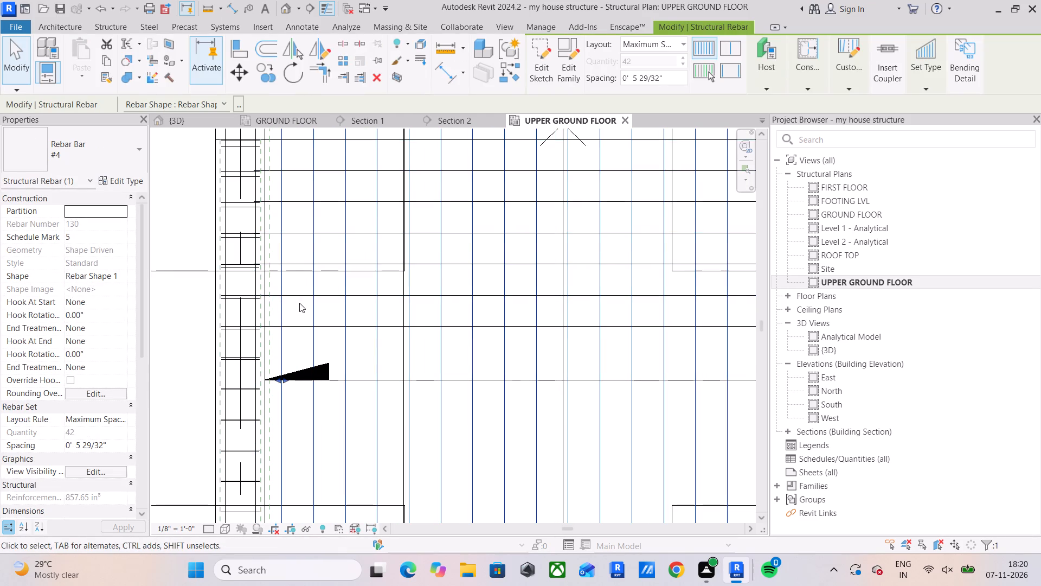
pyautogui.click(299, 324)
pyautogui.click(275, 81)
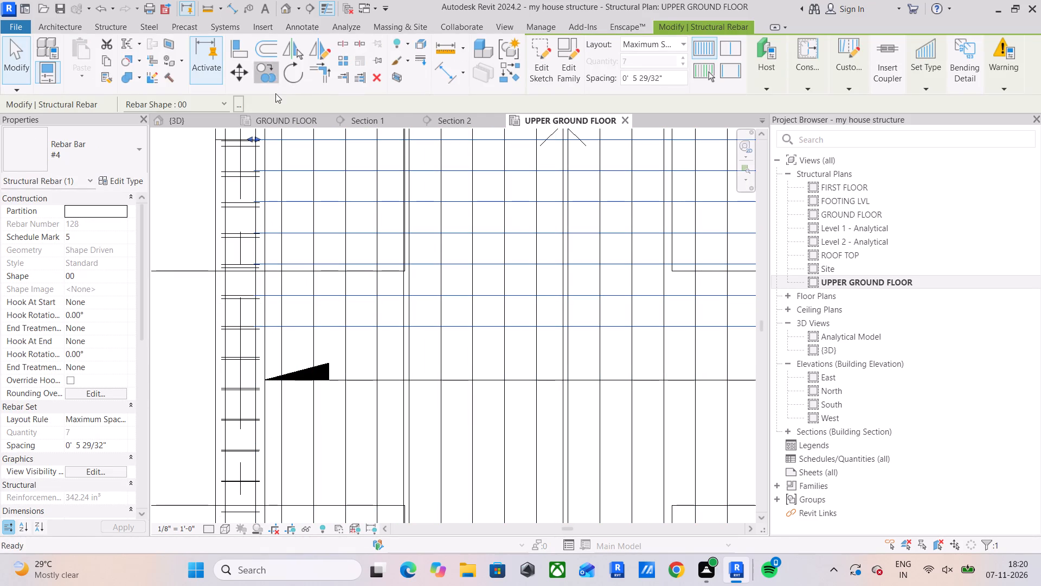
pyautogui.click(298, 327)
pyautogui.click(297, 348)
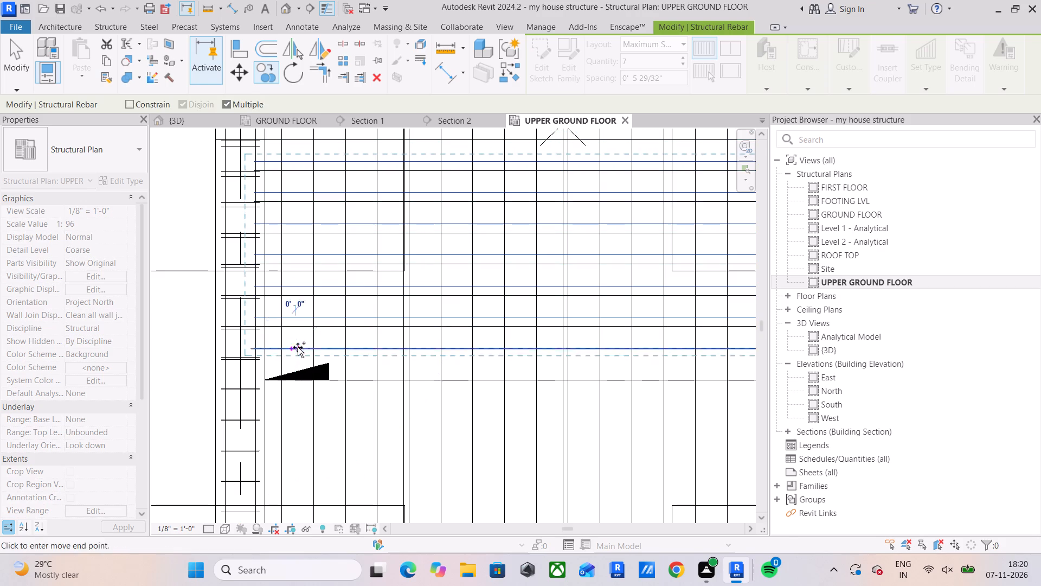
pyautogui.press('Escape')
pyautogui.press('Escape')
pyautogui.click(302, 321)
pyautogui.click(303, 328)
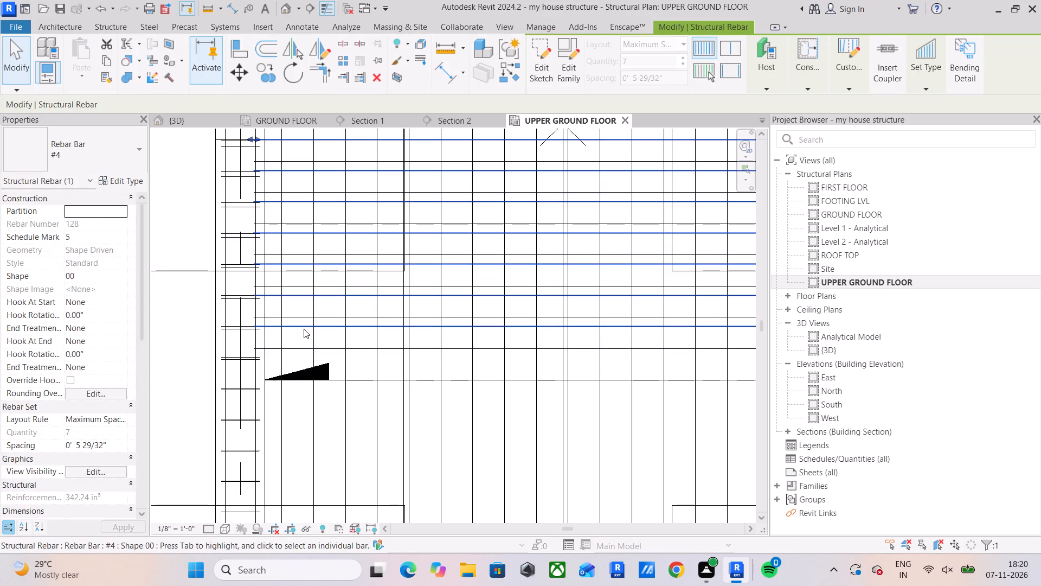
pyautogui.press('Delete')
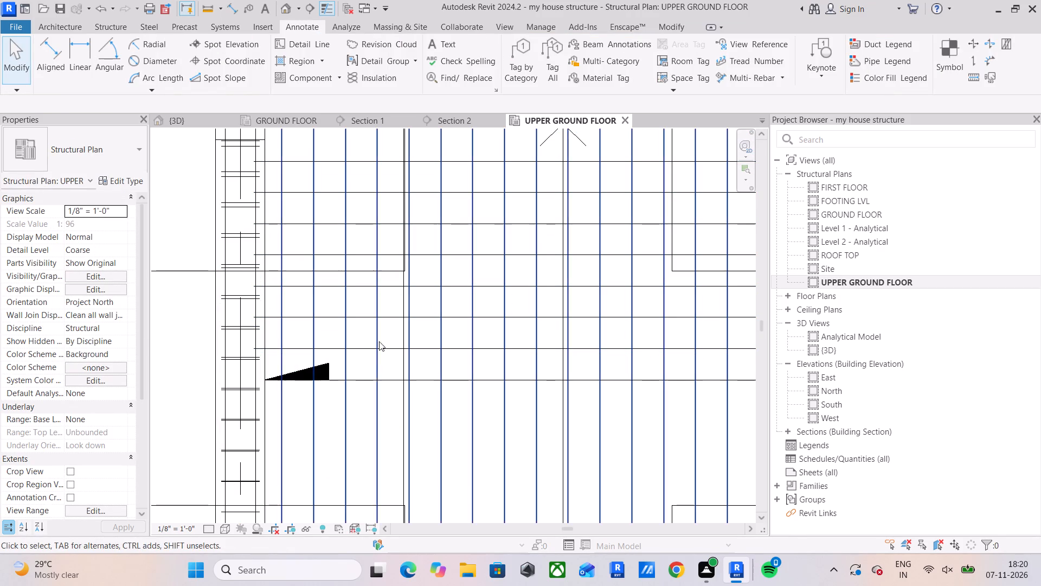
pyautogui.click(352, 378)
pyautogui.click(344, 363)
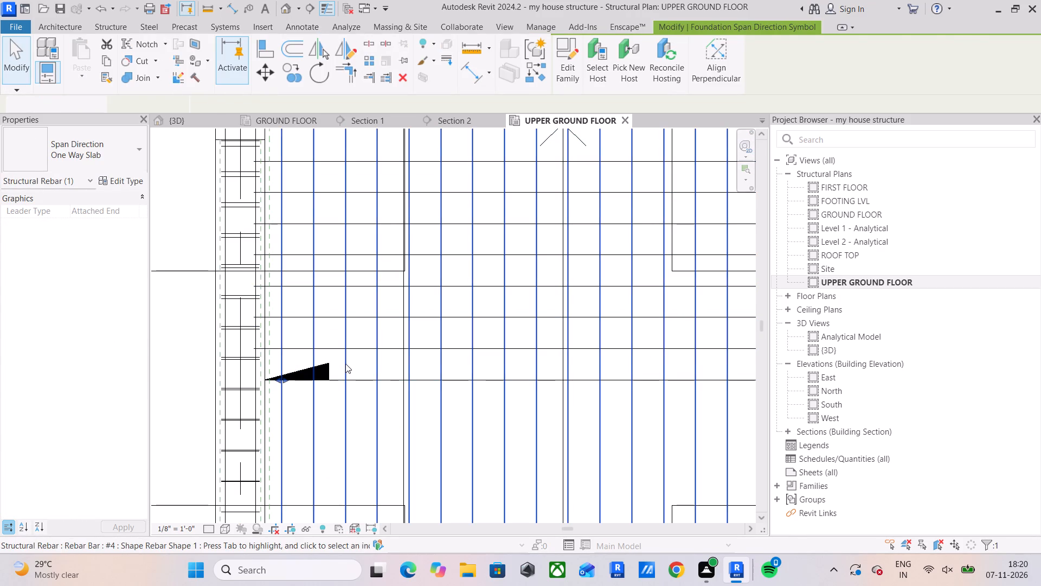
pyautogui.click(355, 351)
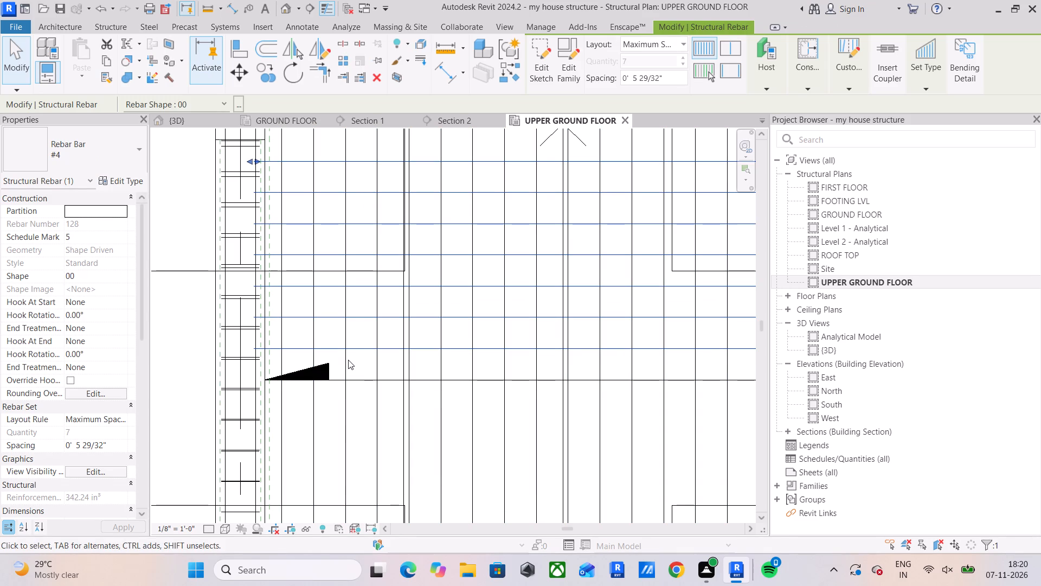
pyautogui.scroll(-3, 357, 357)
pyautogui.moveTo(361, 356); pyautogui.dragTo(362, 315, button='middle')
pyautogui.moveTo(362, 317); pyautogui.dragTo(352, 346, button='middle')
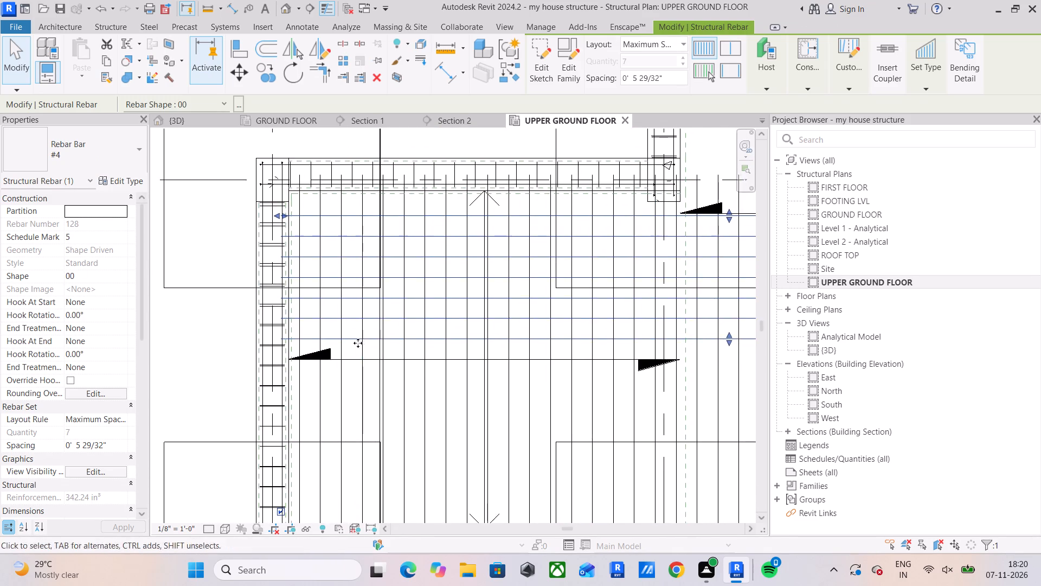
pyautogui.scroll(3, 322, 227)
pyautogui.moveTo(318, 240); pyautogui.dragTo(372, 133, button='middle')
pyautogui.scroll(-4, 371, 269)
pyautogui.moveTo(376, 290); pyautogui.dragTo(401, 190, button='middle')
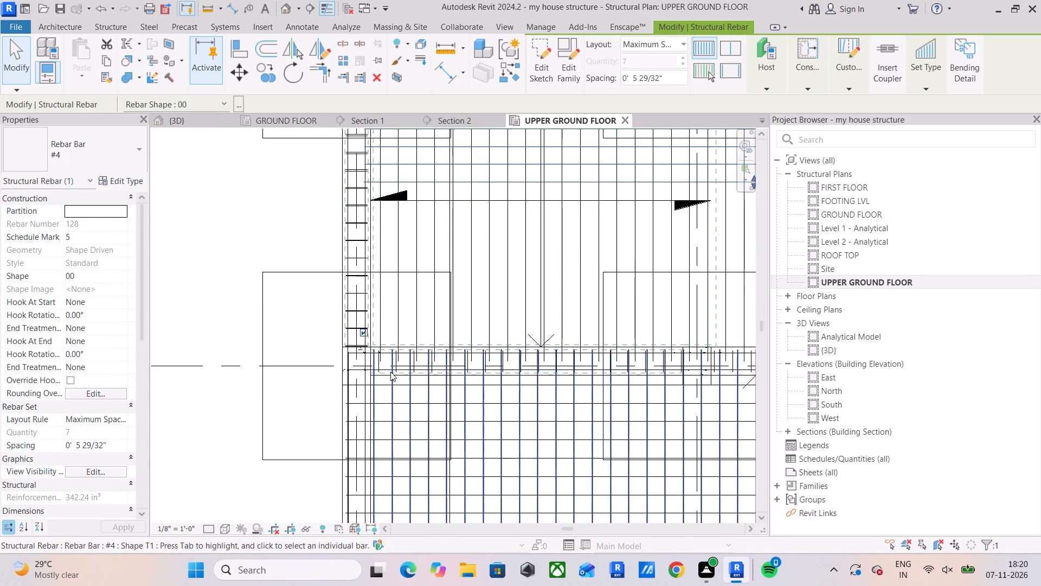
# Adjust the west extent of the north bay's bent bar set beside the west beam, aligning it with the stirrup line.
pyautogui.scroll(5, 390, 369)
pyautogui.click(372, 293)
pyautogui.scroll(-5, 372, 241)
pyautogui.moveTo(385, 263); pyautogui.dragTo(407, 421, button='middle')
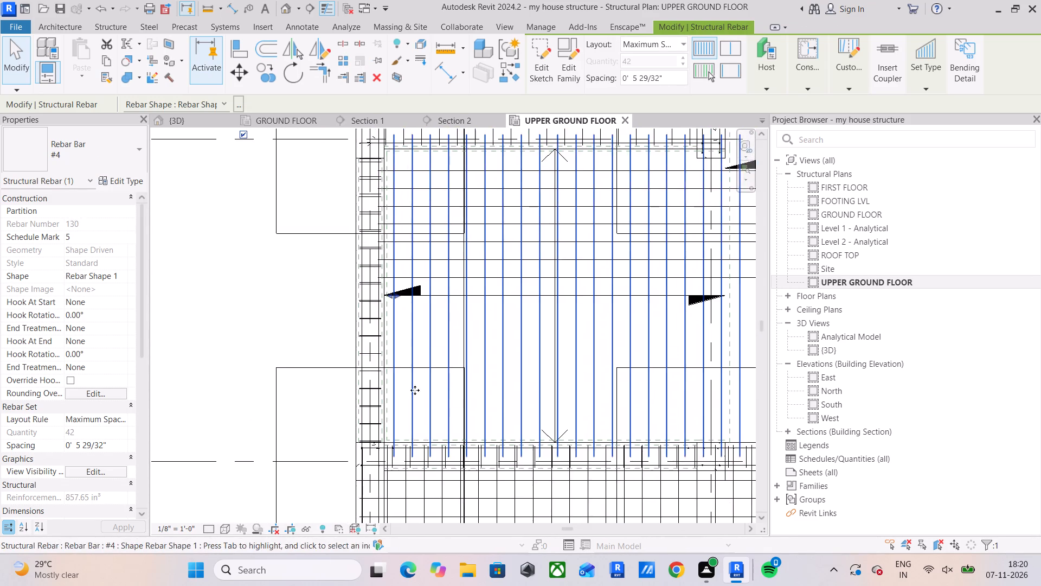
pyautogui.scroll(-2, 403, 322)
pyautogui.moveTo(403, 319); pyautogui.dragTo(403, 331, button='middle')
pyautogui.scroll(5, 388, 308)
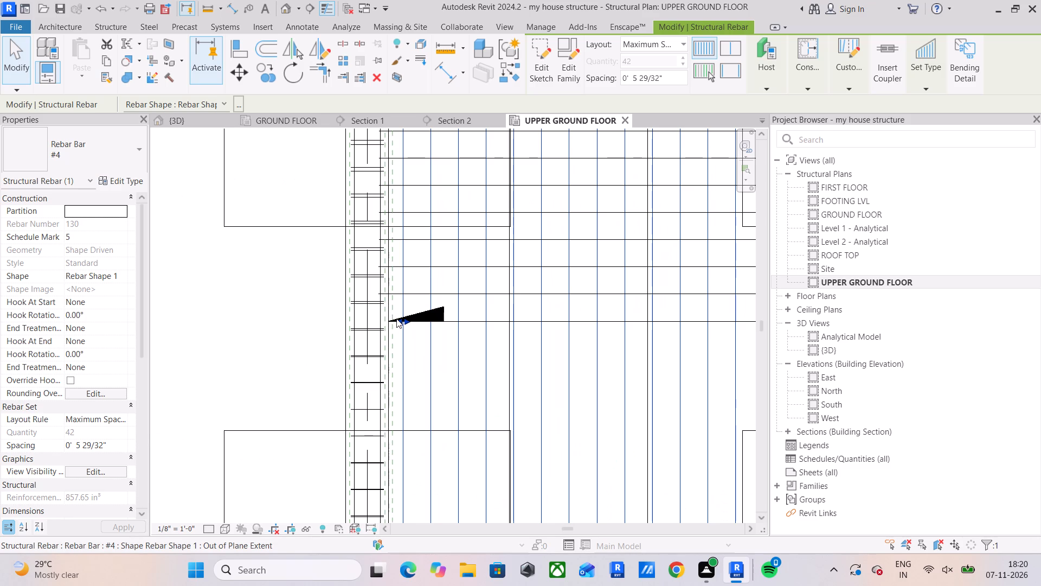
pyautogui.moveTo(397, 326); pyautogui.dragTo(406, 231, button='middle')
pyautogui.click(406, 228)
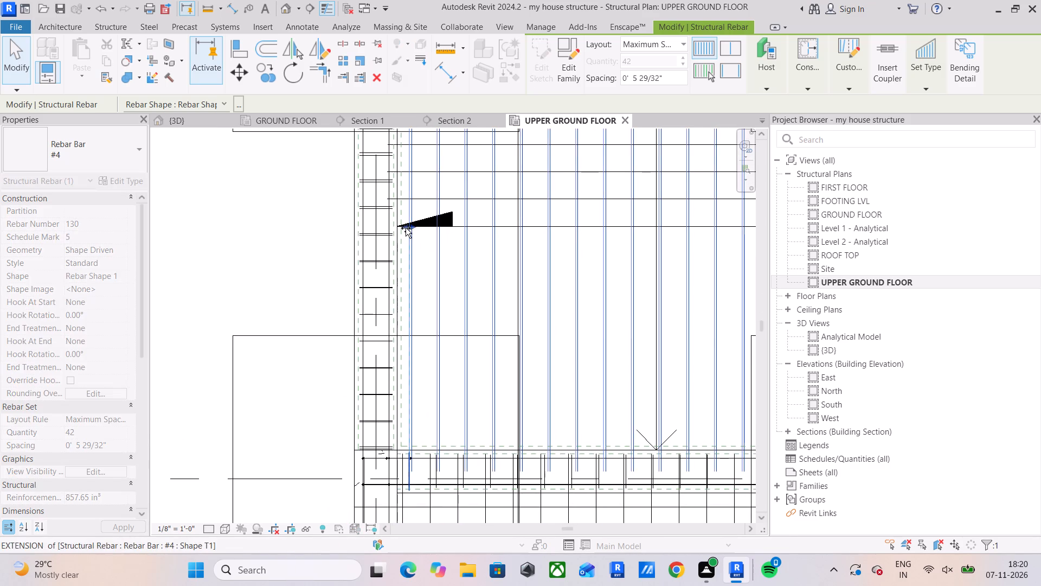
# Pull the east extent of the north bay's bent bar set slightly inward from the east beam.
pyautogui.scroll(-4, 449, 280)
pyautogui.moveTo(503, 290); pyautogui.dragTo(251, 290, button='middle')
pyautogui.scroll(-4, 405, 302)
pyautogui.moveTo(424, 309); pyautogui.dragTo(288, 327, button='middle')
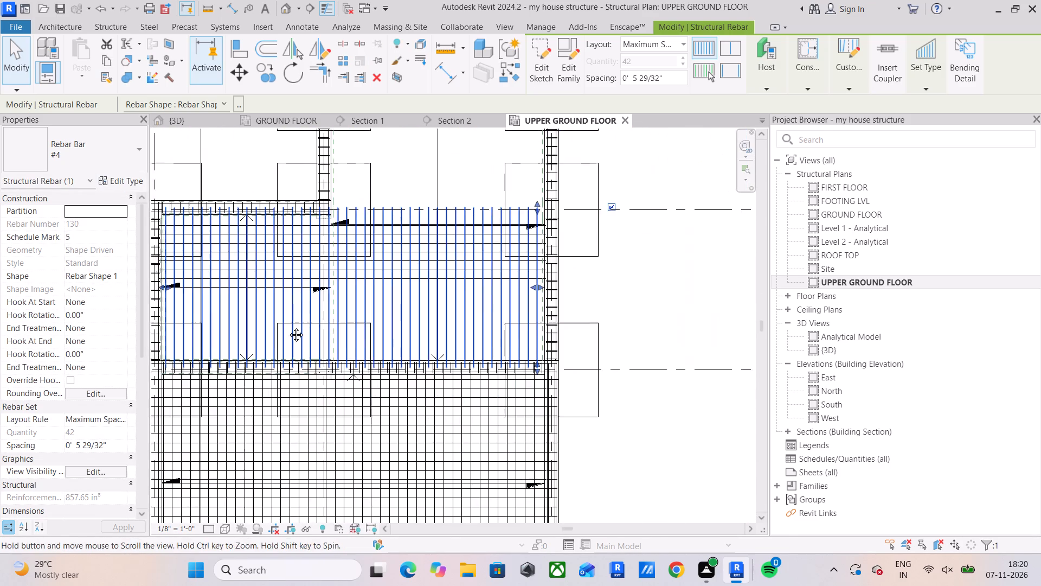
pyautogui.moveTo(288, 327); pyautogui.dragTo(286, 328, button='middle')
pyautogui.scroll(5, 470, 276)
pyautogui.moveTo(491, 287); pyautogui.dragTo(436, 241, button='middle')
pyautogui.scroll(2, 468, 240)
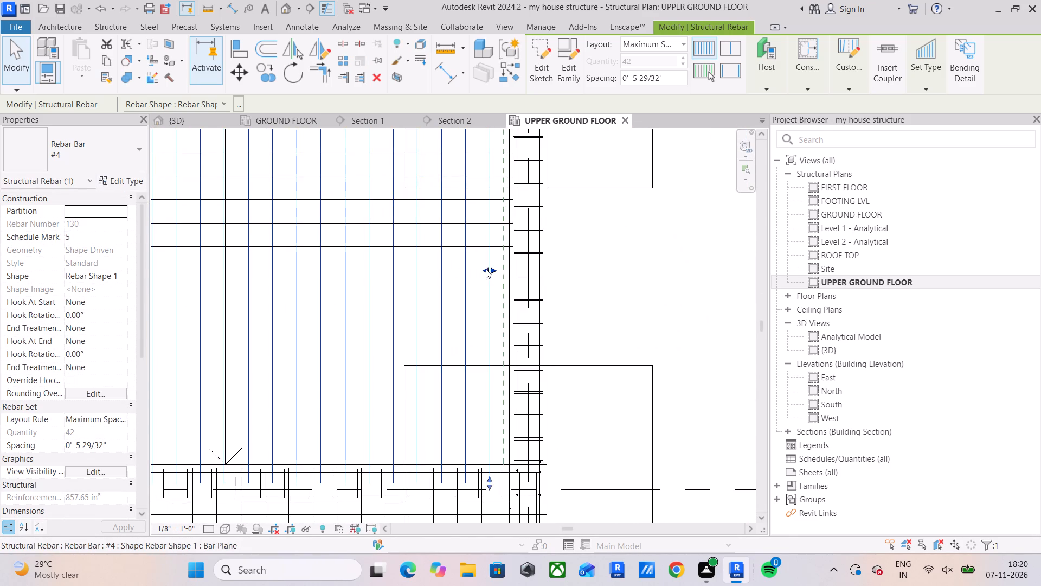
pyautogui.click(486, 270)
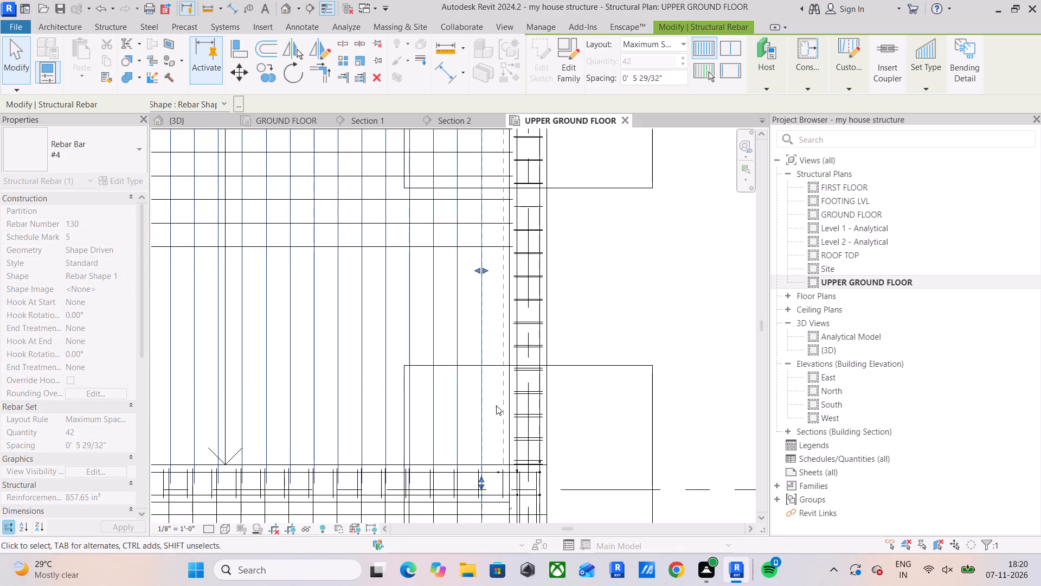
# Pull the east end of the shared beam's T1 stirrup set inward to line up with the last bent bar.
pyautogui.moveTo(495, 407); pyautogui.dragTo(473, 223, button='middle')
pyautogui.scroll(9, 441, 304)
pyautogui.click(430, 290)
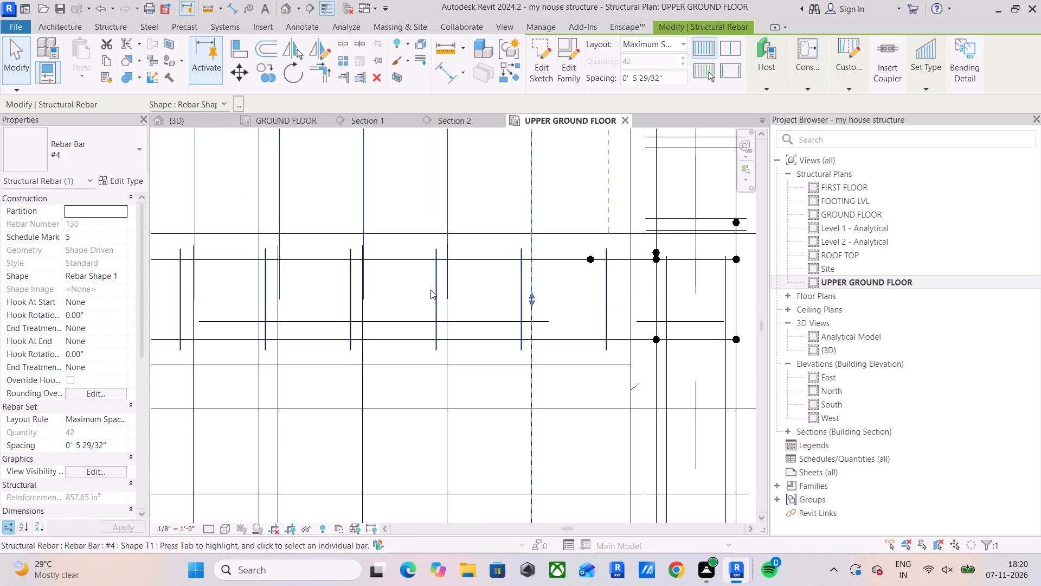
pyautogui.moveTo(603, 299); pyautogui.dragTo(531, 302)
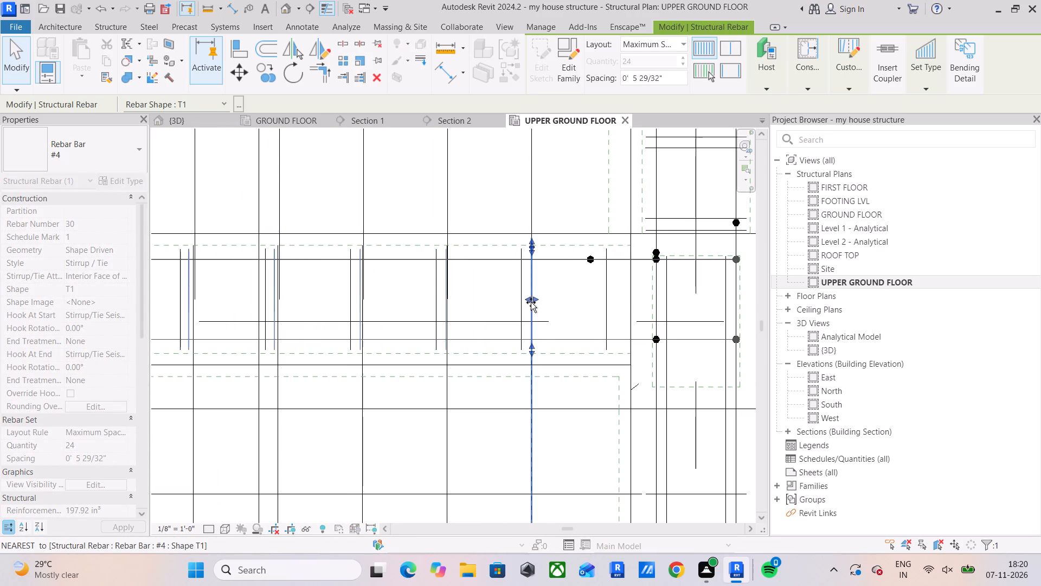
pyautogui.moveTo(531, 302); pyautogui.dragTo(532, 302)
pyautogui.scroll(-5, 447, 319)
# Delete the overlapping T1 stirrup set at the east end of the shared beam.
pyautogui.click(523, 305)
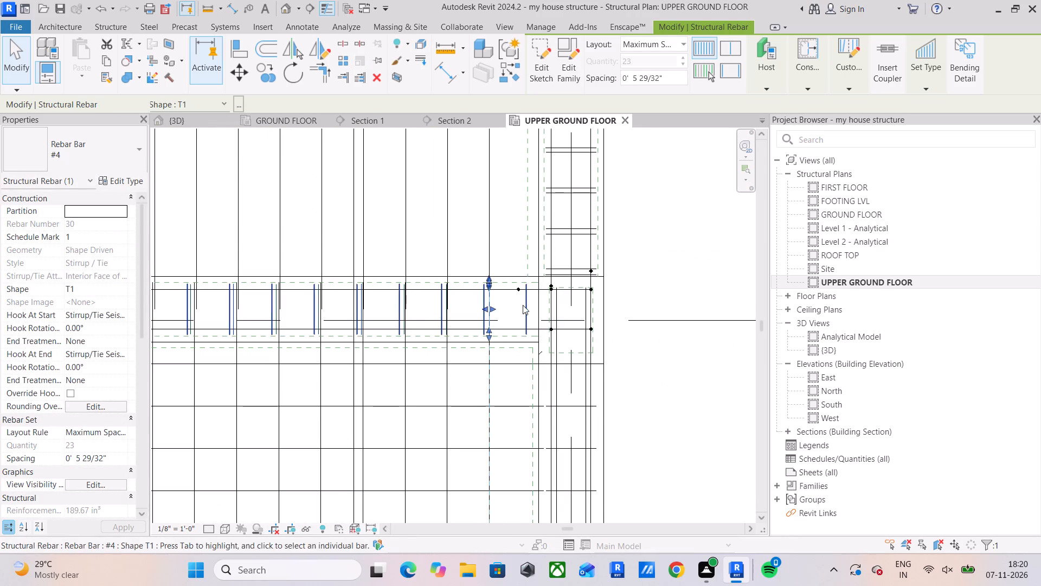
pyautogui.press('Delete')
# Shift the west end of the shared beam's T1 stirrup set toward the west column, lining it up with the first slab bar.
pyautogui.scroll(-5, 460, 398)
pyautogui.moveTo(465, 414); pyautogui.dragTo(879, 373, button='middle')
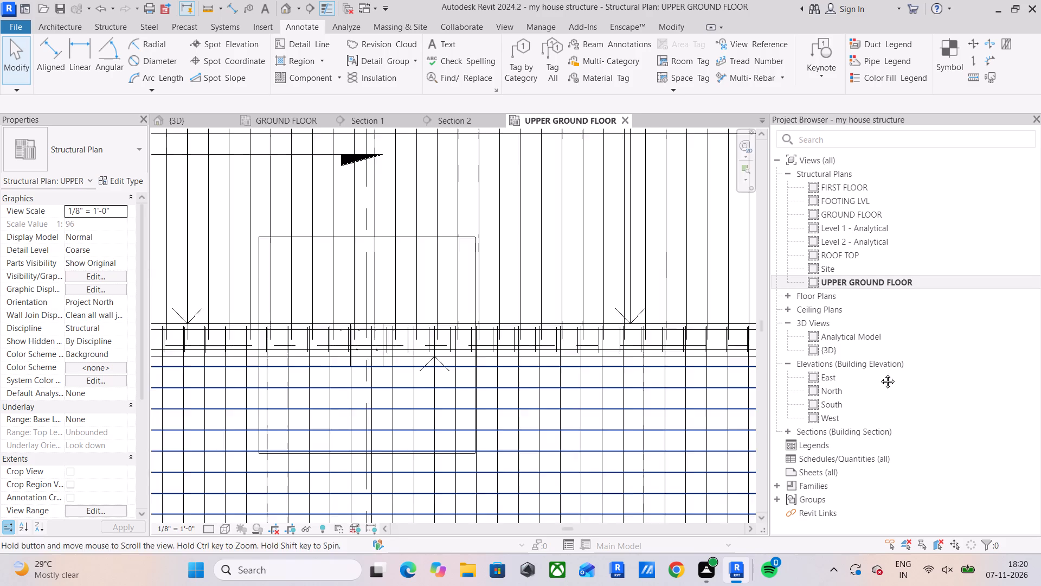
pyautogui.moveTo(879, 373); pyautogui.dragTo(879, 373, button='middle')
pyautogui.scroll(-3, 557, 308)
pyautogui.moveTo(525, 312); pyautogui.dragTo(684, 311, button='middle')
pyautogui.scroll(10, 469, 324)
pyautogui.moveTo(444, 324); pyautogui.dragTo(652, 337, button='middle')
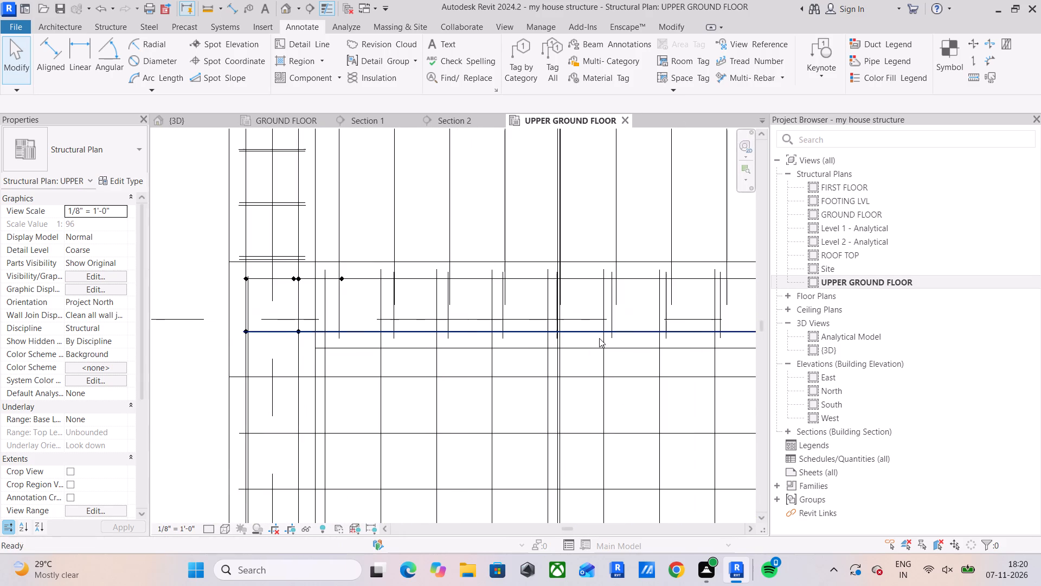
pyautogui.click(343, 310)
pyautogui.scroll(4, 332, 305)
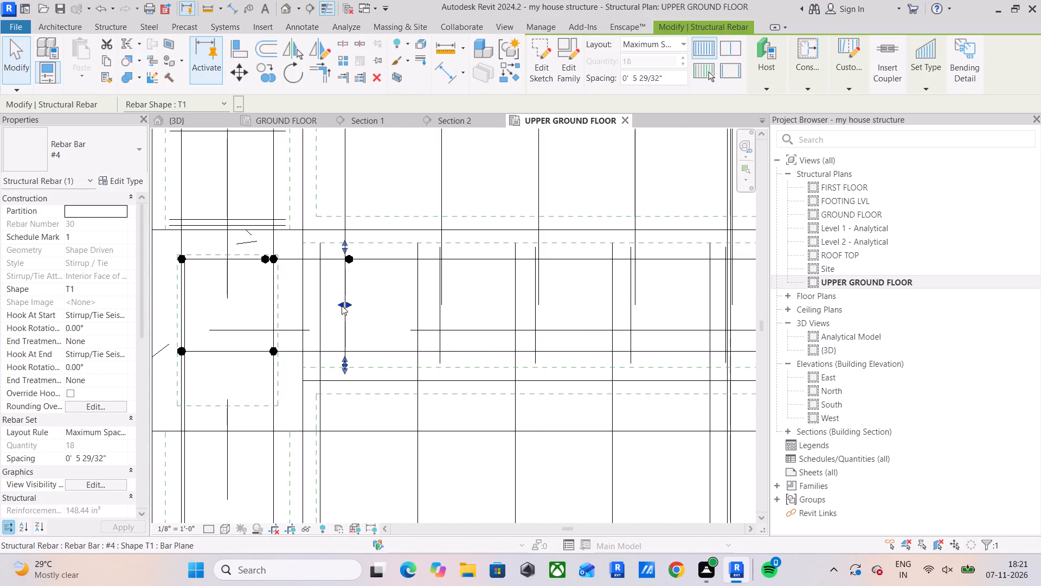
pyautogui.moveTo(340, 304); pyautogui.dragTo(324, 307)
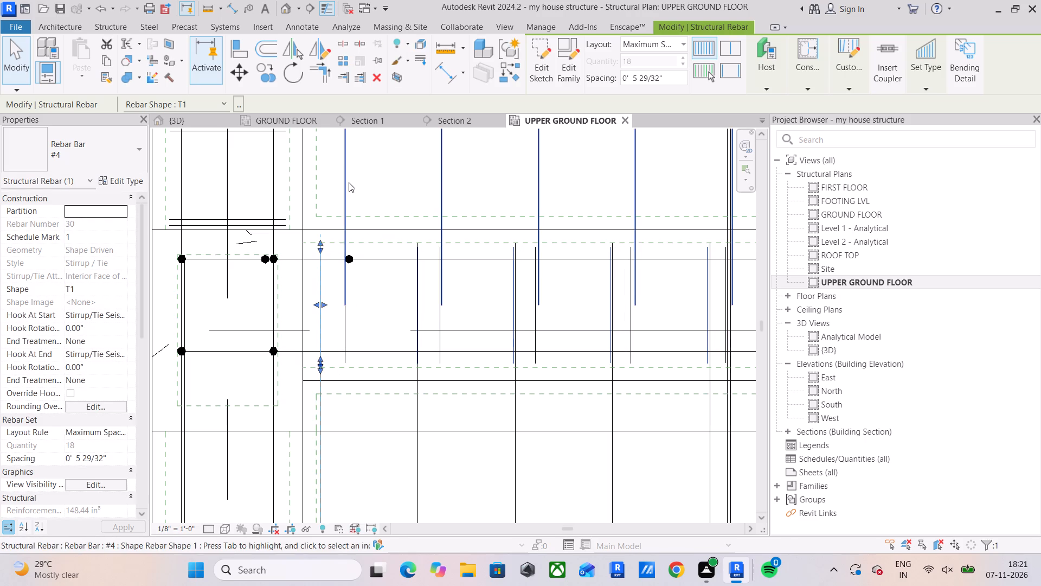
# Delete the overlapping T1 stirrup set at the west end of the shared beam.
pyautogui.click(349, 182)
pyautogui.click(360, 320)
pyautogui.click(347, 326)
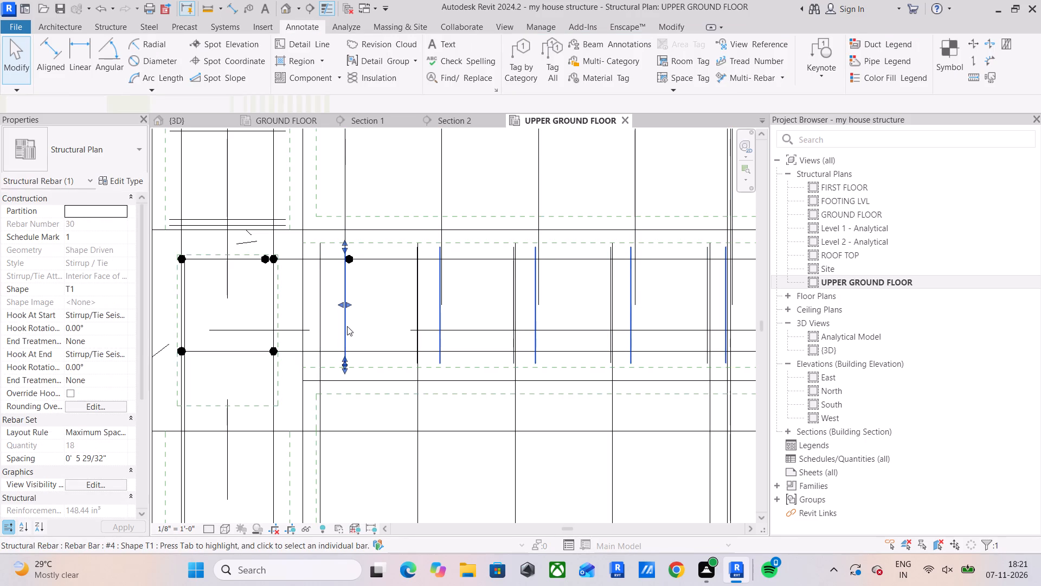
pyautogui.moveTo(342, 305); pyautogui.dragTo(333, 311)
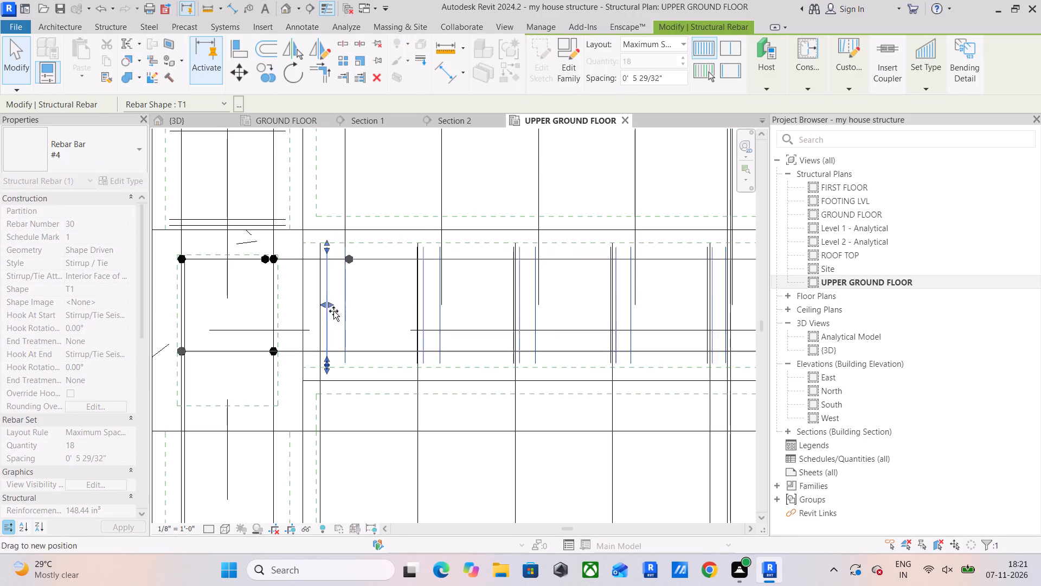
pyautogui.moveTo(333, 311); pyautogui.dragTo(342, 313)
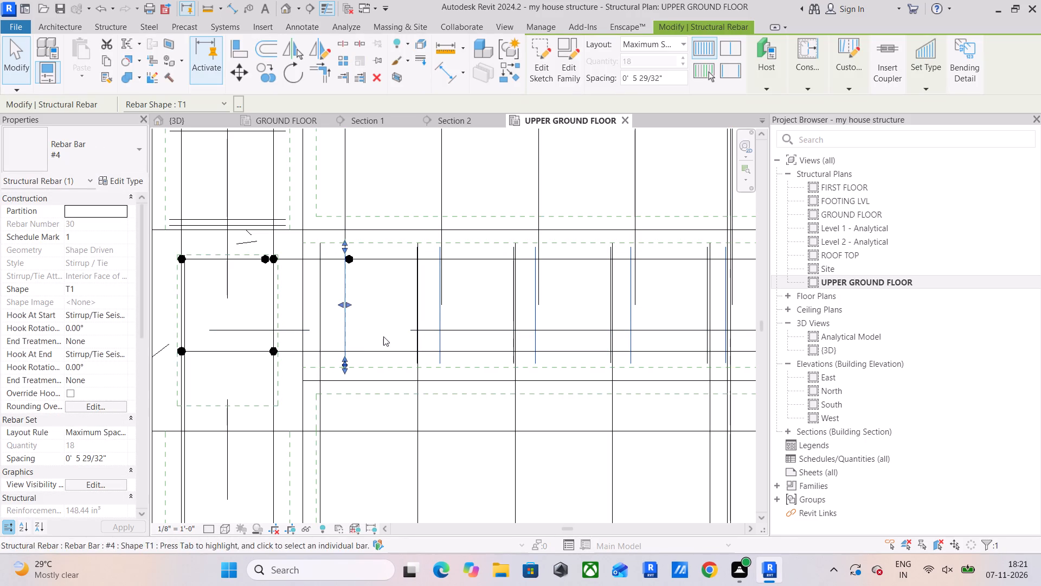
pyautogui.press('Delete')
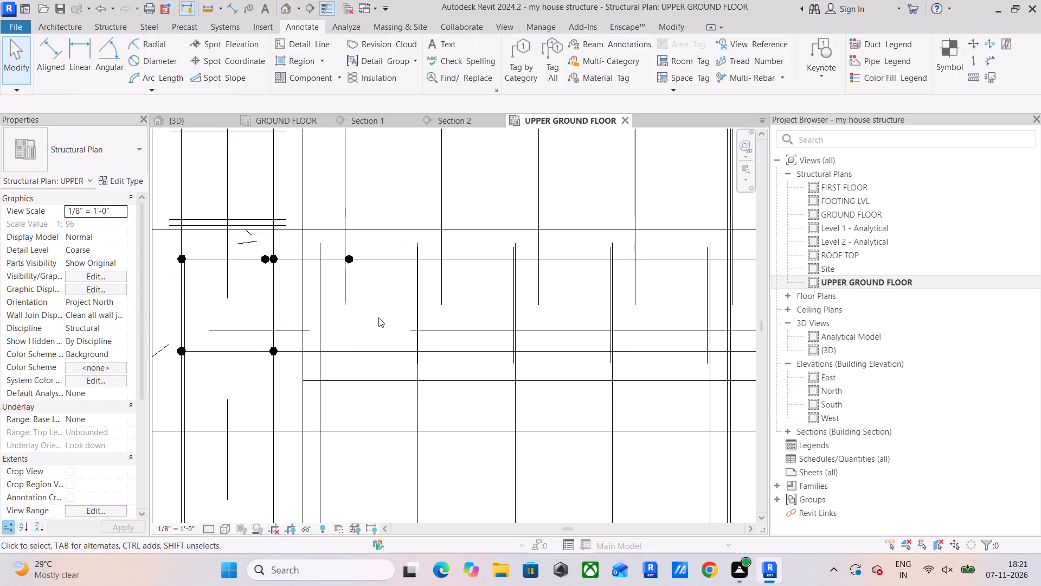
# Pull the east end of the shared beam's west-span T1 stirrup set inward to line up with the last slab bar before the middle column.
pyautogui.scroll(2, 507, 347)
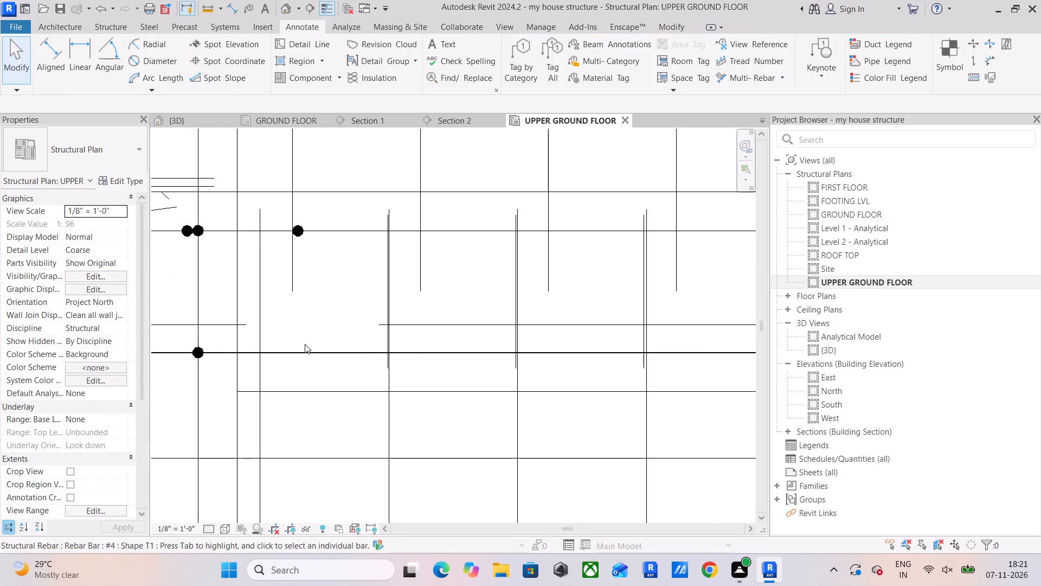
pyautogui.click(261, 323)
pyautogui.scroll(-5, 394, 325)
pyautogui.moveTo(460, 330); pyautogui.dragTo(176, 319, button='middle')
pyautogui.scroll(-3, 400, 330)
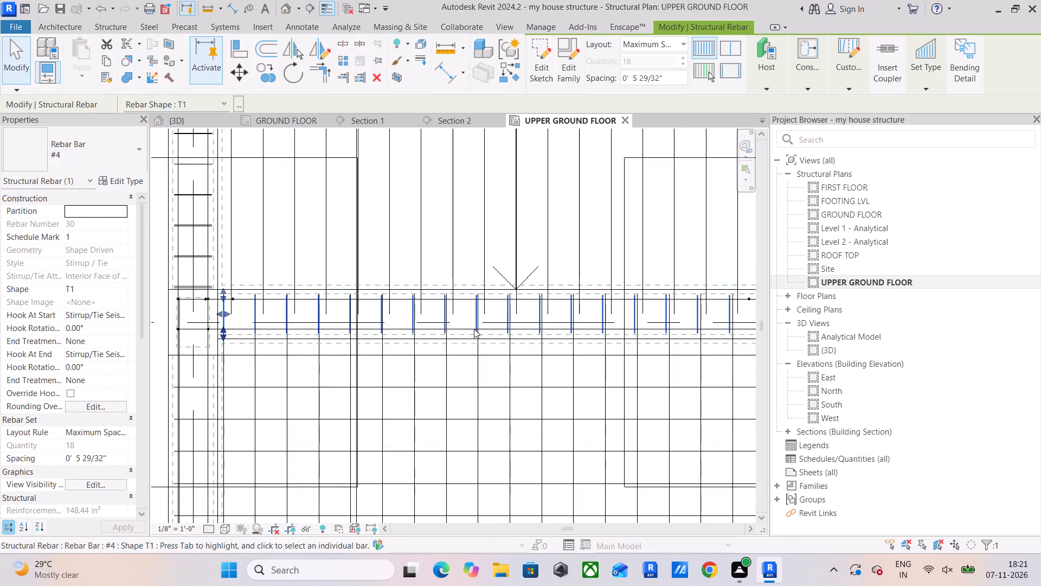
pyautogui.scroll(-4, 474, 329)
pyautogui.moveTo(566, 335); pyautogui.dragTo(228, 342, button='middle')
pyautogui.scroll(11, 345, 315)
pyautogui.moveTo(404, 373); pyautogui.dragTo(441, 399, button='middle')
pyautogui.scroll(4, 384, 334)
pyautogui.moveTo(380, 279); pyautogui.dragTo(281, 287)
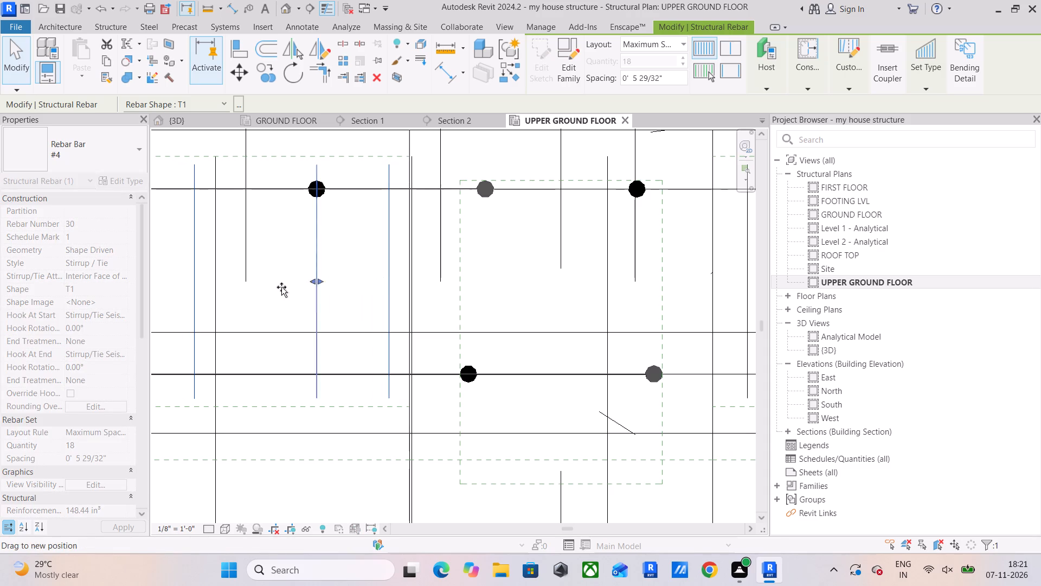
pyautogui.moveTo(281, 287); pyautogui.dragTo(210, 305)
# Shift the west end of the shared beam's east-span T1 stirrup set to line up with the first slab bar past the middle column.
pyautogui.scroll(-6, 211, 305)
pyautogui.moveTo(360, 321); pyautogui.dragTo(191, 326, button='middle')
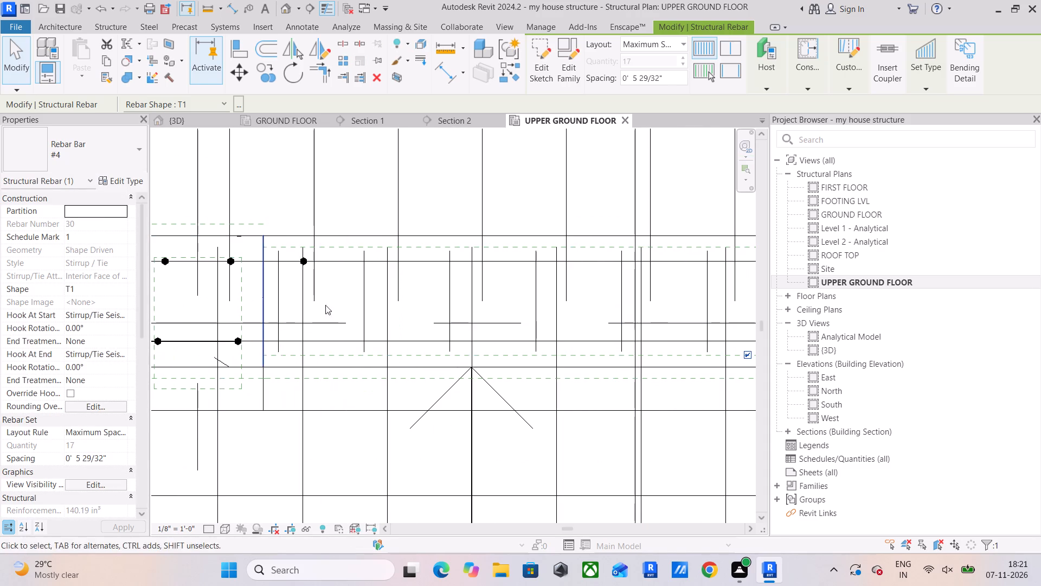
pyautogui.click(275, 313)
pyautogui.moveTo(281, 301); pyautogui.dragTo(309, 307)
pyautogui.scroll(7, 333, 313)
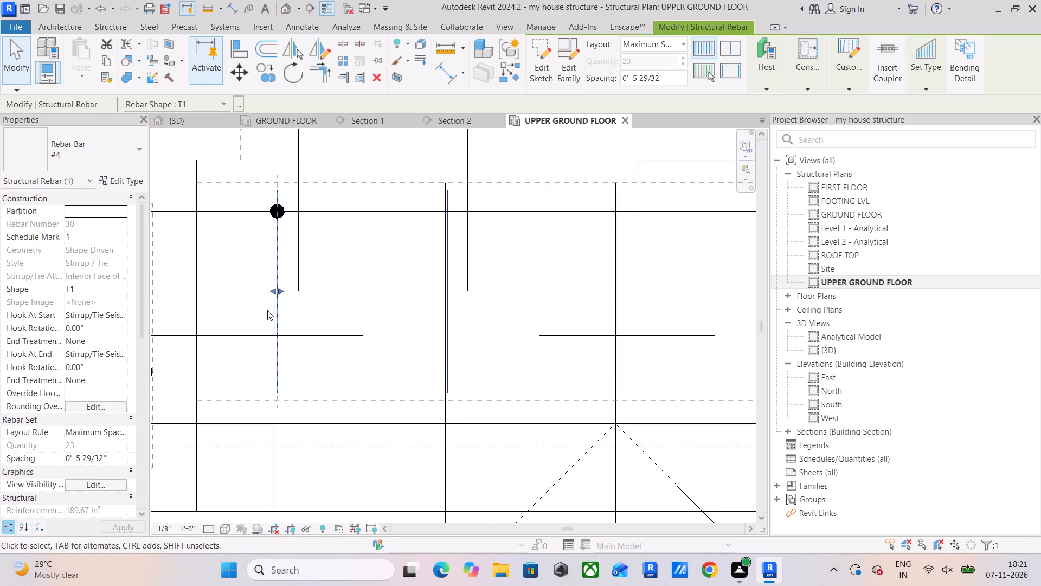
pyautogui.scroll(6, 267, 310)
pyautogui.moveTo(291, 269); pyautogui.dragTo(280, 270)
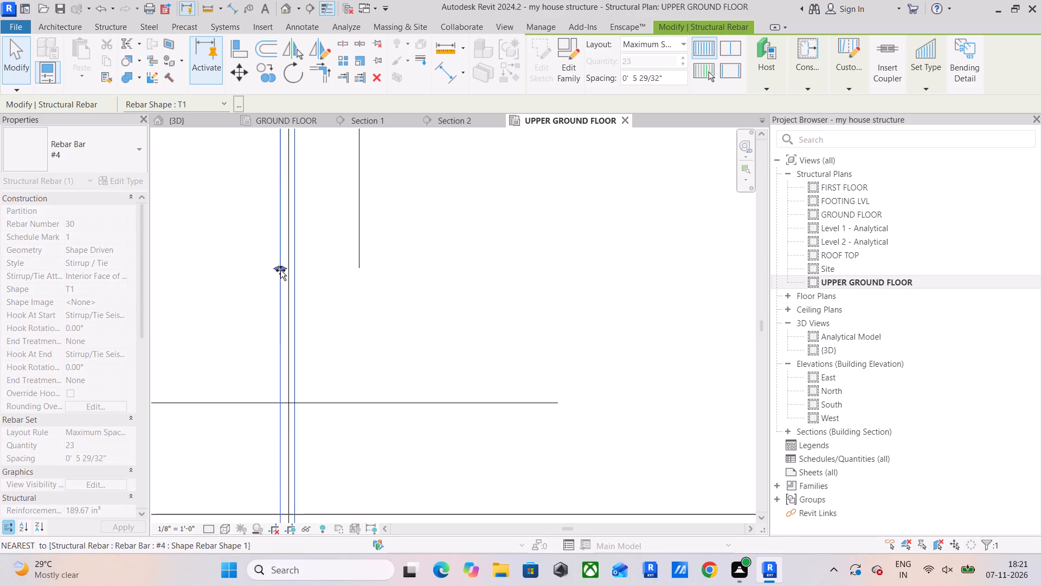
pyautogui.moveTo(280, 270); pyautogui.dragTo(284, 271)
pyautogui.scroll(-13, 333, 367)
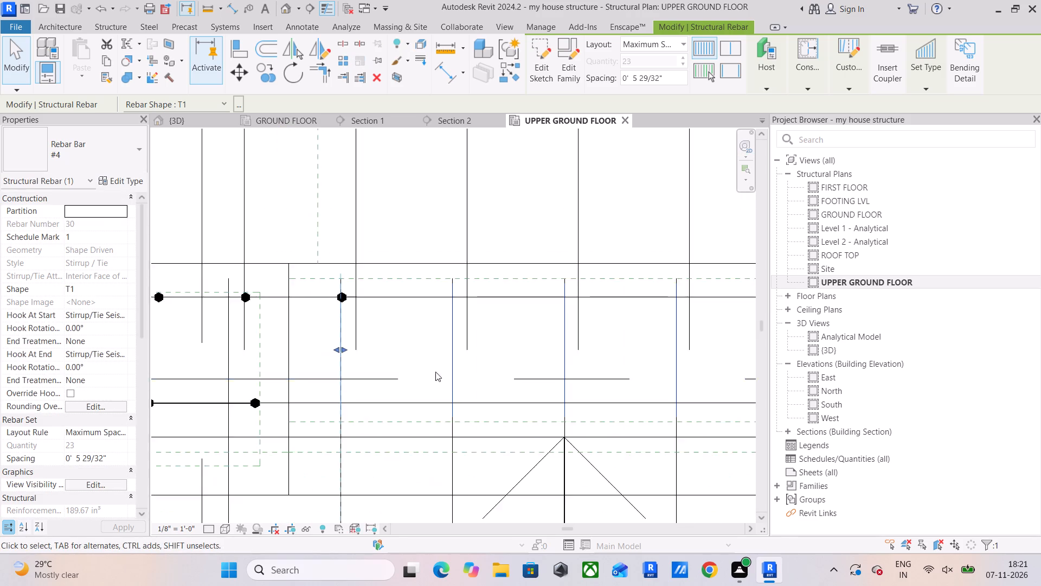
# Examine how the east-span stirrups line up with the slab and bent bars along the shared beam to the east column.
pyautogui.scroll(-3, 435, 372)
pyautogui.moveTo(470, 372); pyautogui.dragTo(262, 351, button='middle')
pyautogui.scroll(-4, 417, 364)
pyautogui.moveTo(449, 364); pyautogui.dragTo(320, 386, button='middle')
pyautogui.scroll(-4, 404, 377)
pyautogui.moveTo(429, 376); pyautogui.dragTo(364, 378, button='middle')
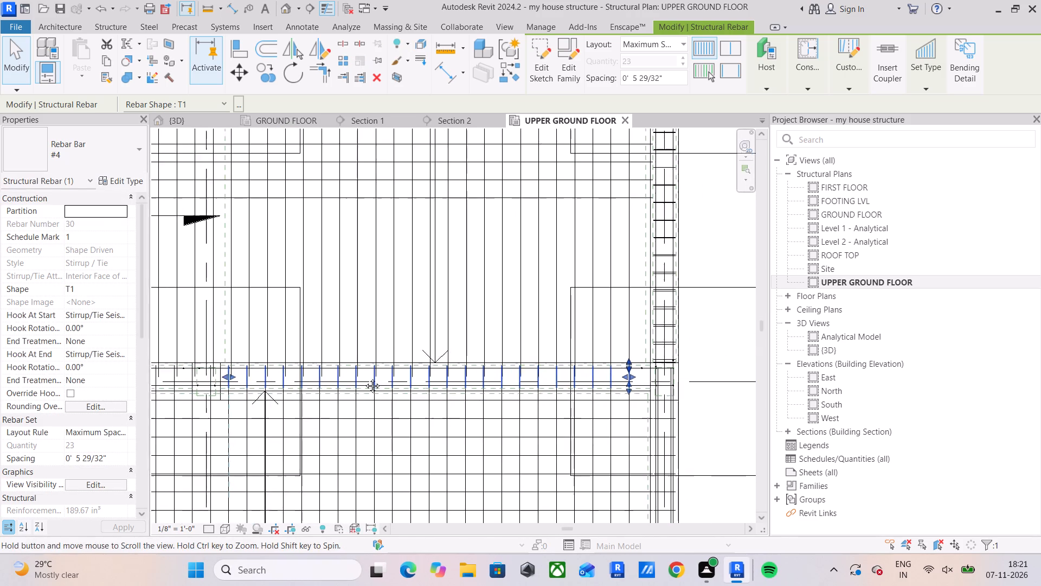
pyautogui.moveTo(364, 378); pyautogui.dragTo(340, 374, button='middle')
pyautogui.scroll(6, 520, 387)
pyautogui.scroll(-5, 538, 378)
pyautogui.scroll(-2, 328, 319)
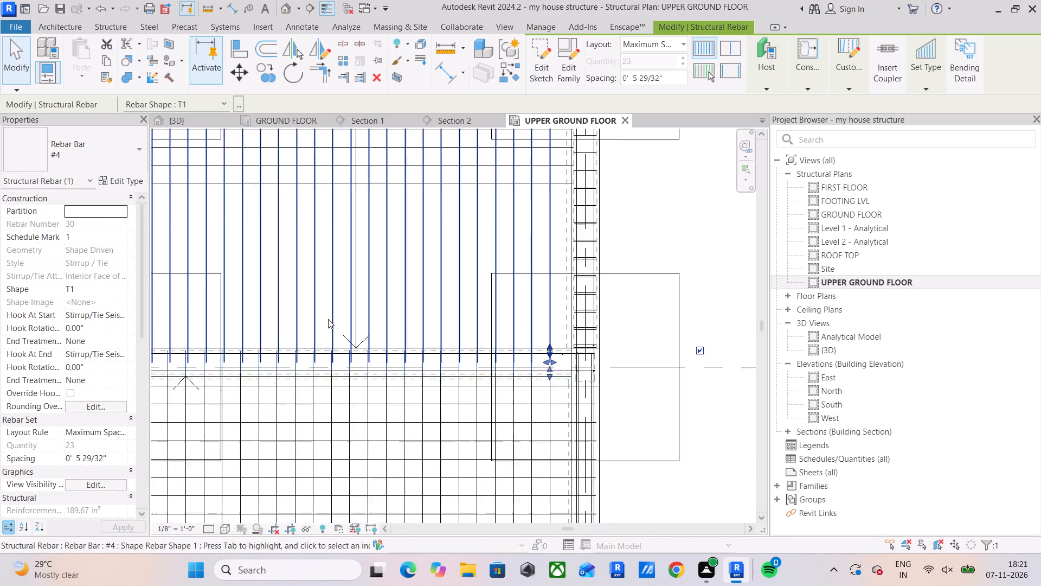
pyautogui.scroll(-1, 328, 319)
pyautogui.moveTo(327, 319); pyautogui.dragTo(396, 327, button='middle')
pyautogui.scroll(5, 439, 386)
pyautogui.moveTo(489, 386); pyautogui.dragTo(316, 413, button='middle')
pyautogui.scroll(3, 524, 284)
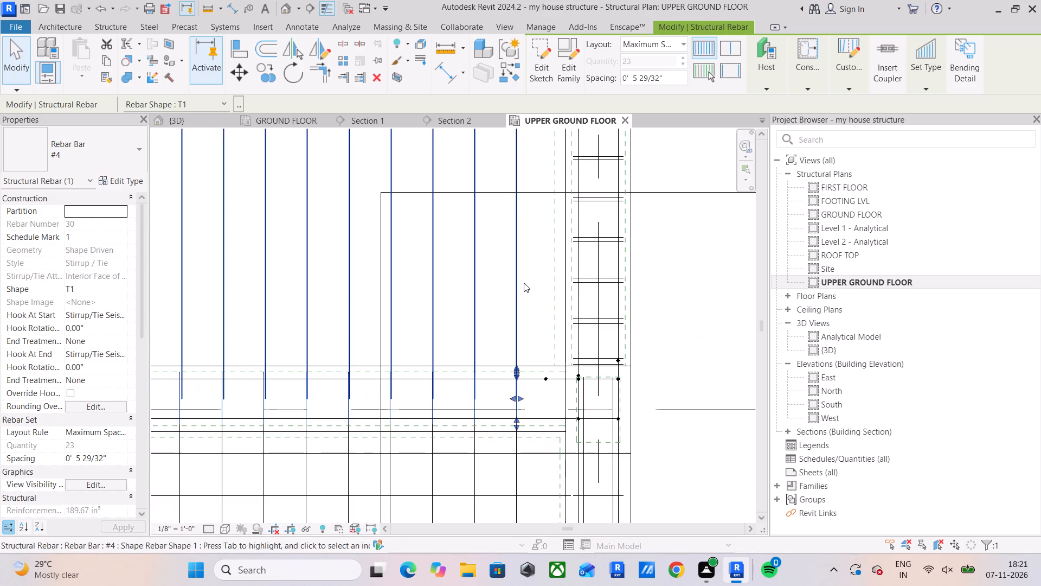
# Extend the west extent of the north bay's bent bar set to line up with the shared beam's first T1 stirrup.
pyautogui.scroll(-10, 397, 362)
pyautogui.moveTo(371, 367); pyautogui.dragTo(601, 366, button='middle')
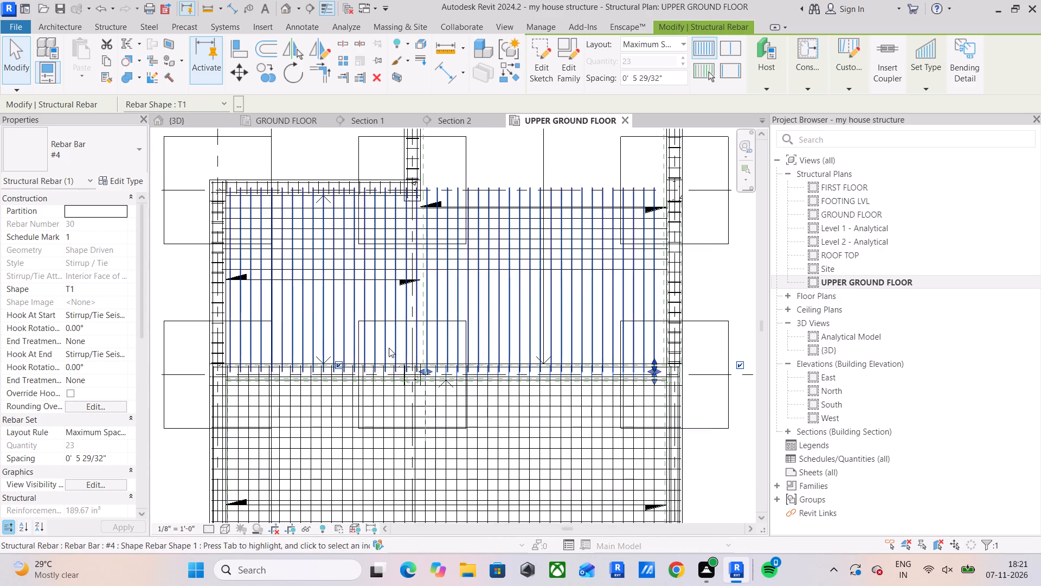
pyautogui.scroll(5, 226, 305)
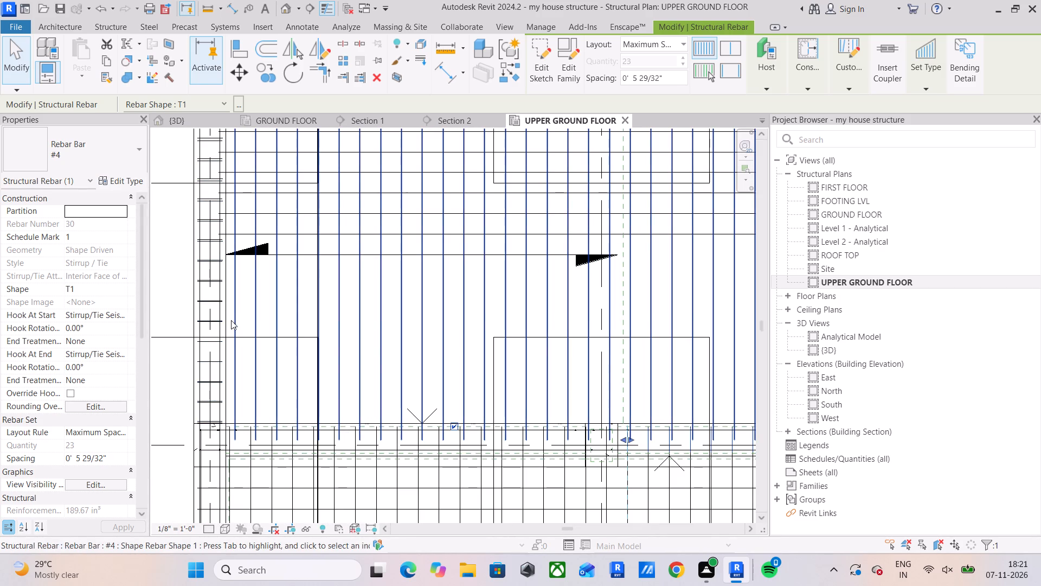
pyautogui.click(232, 320)
pyautogui.moveTo(247, 337); pyautogui.dragTo(290, 225, button='middle')
pyautogui.scroll(5, 292, 291)
pyautogui.moveTo(273, 329); pyautogui.dragTo(297, 291, button='middle')
pyautogui.moveTo(296, 294); pyautogui.dragTo(292, 353, button='middle')
pyautogui.scroll(1, 293, 364)
pyautogui.moveTo(293, 364); pyautogui.dragTo(307, 241, button='middle')
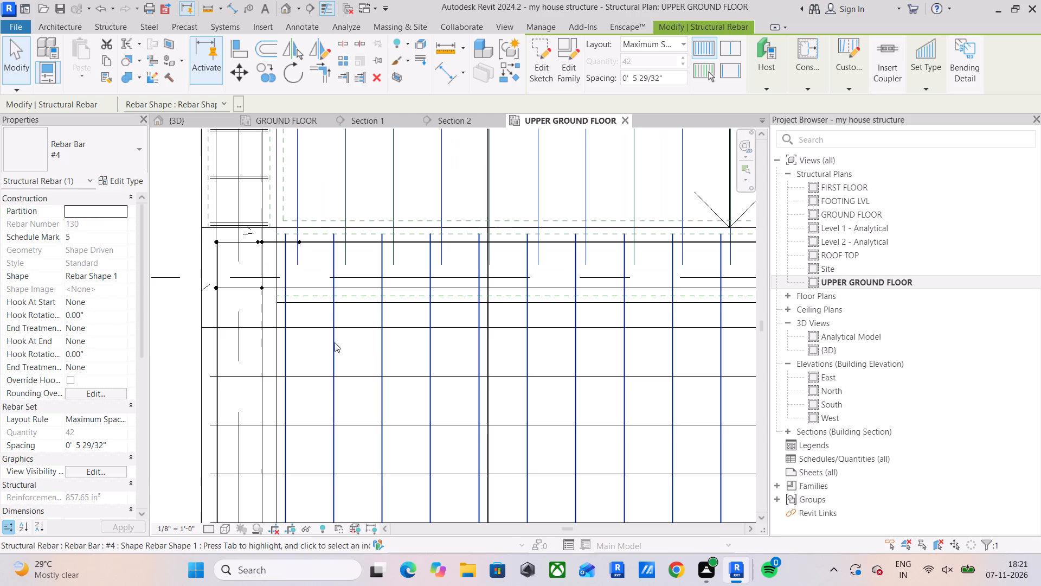
pyautogui.moveTo(331, 334); pyautogui.dragTo(354, 459, button='middle')
pyautogui.scroll(-4, 319, 277)
pyautogui.moveTo(319, 281); pyautogui.dragTo(342, 461, button='middle')
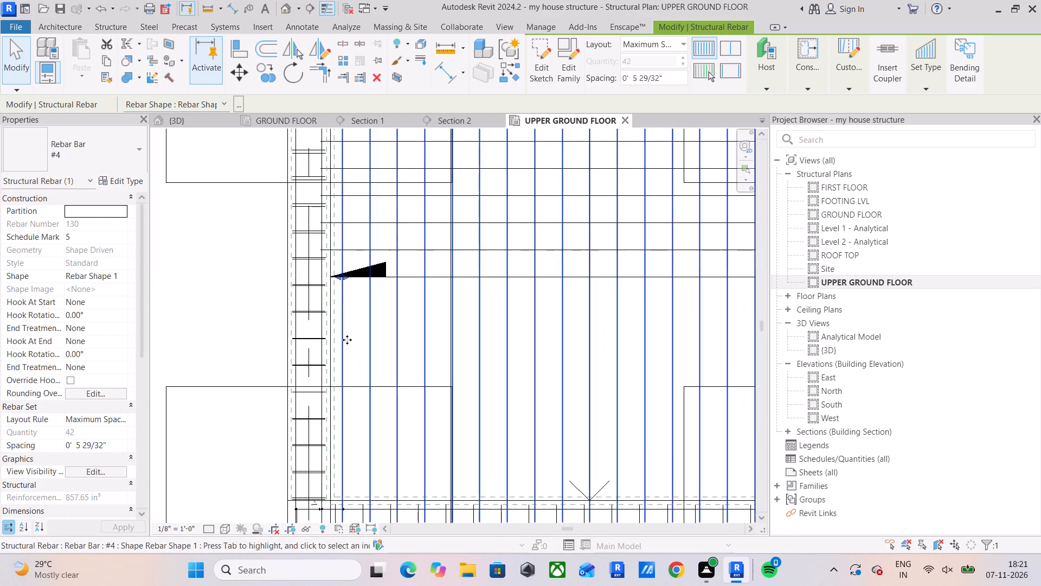
pyautogui.moveTo(338, 285); pyautogui.dragTo(338, 249, button='middle')
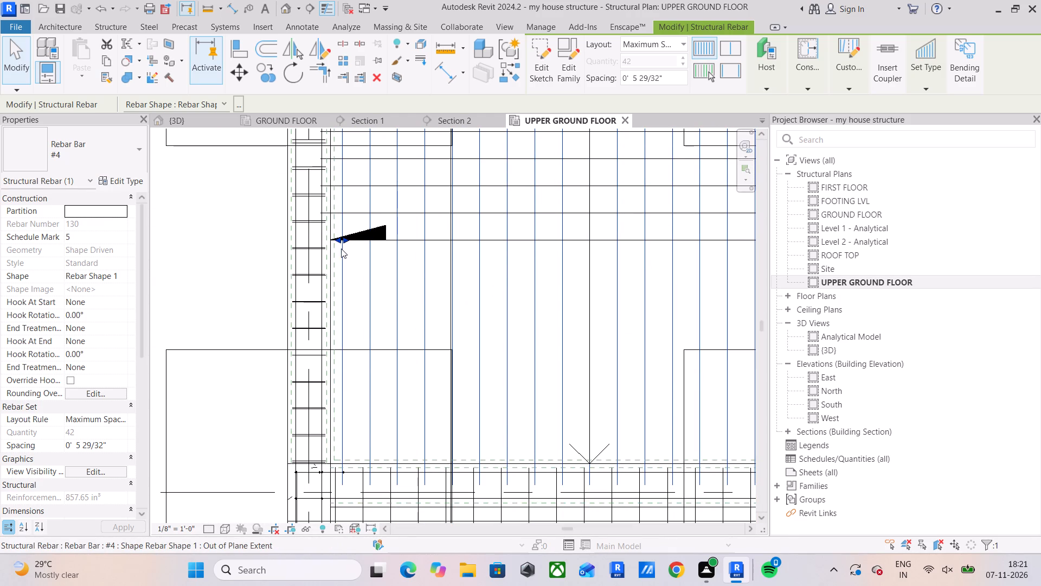
pyautogui.click(338, 239)
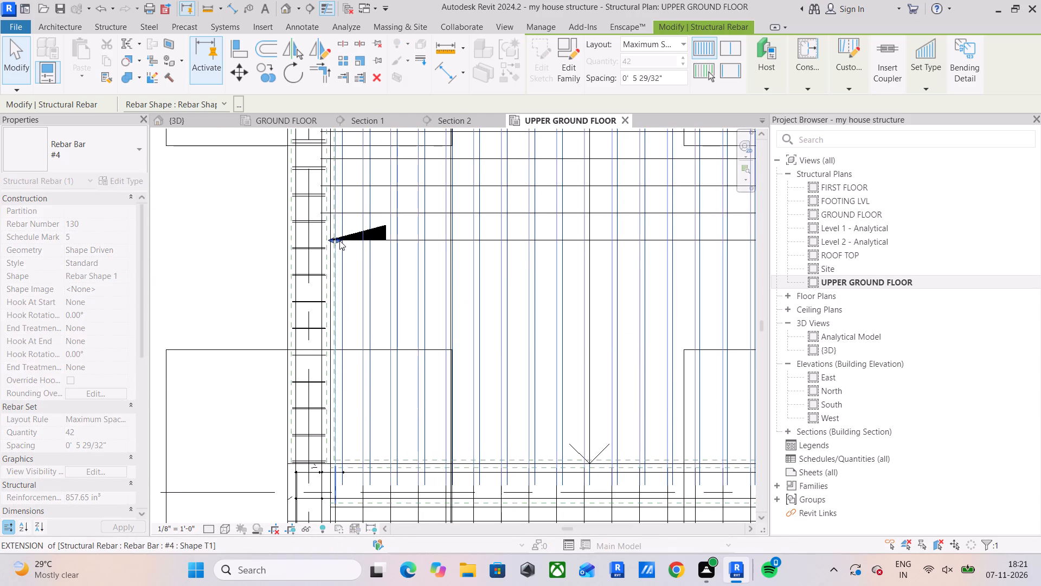
pyautogui.scroll(5, 391, 450)
pyautogui.moveTo(390, 449); pyautogui.dragTo(384, 349, button='middle')
pyautogui.click(356, 319)
# Stretch the south extent of the north bay's straight east-west bar set (shape 00) toward the shared beam.
pyautogui.scroll(-7, 361, 328)
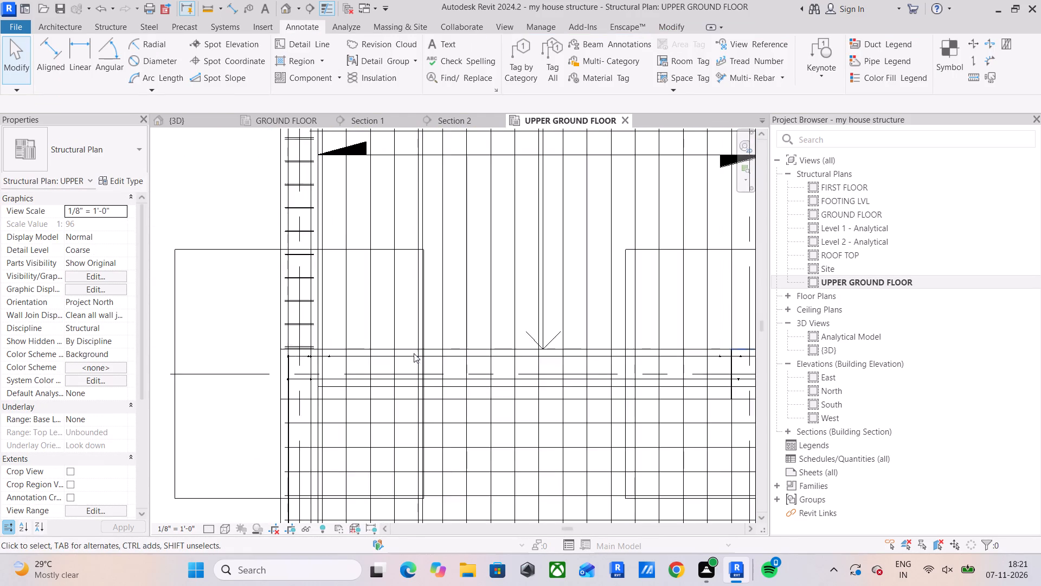
pyautogui.scroll(-3, 414, 353)
pyautogui.moveTo(463, 356); pyautogui.dragTo(257, 362, button='middle')
pyautogui.moveTo(410, 359); pyautogui.dragTo(399, 390, button='middle')
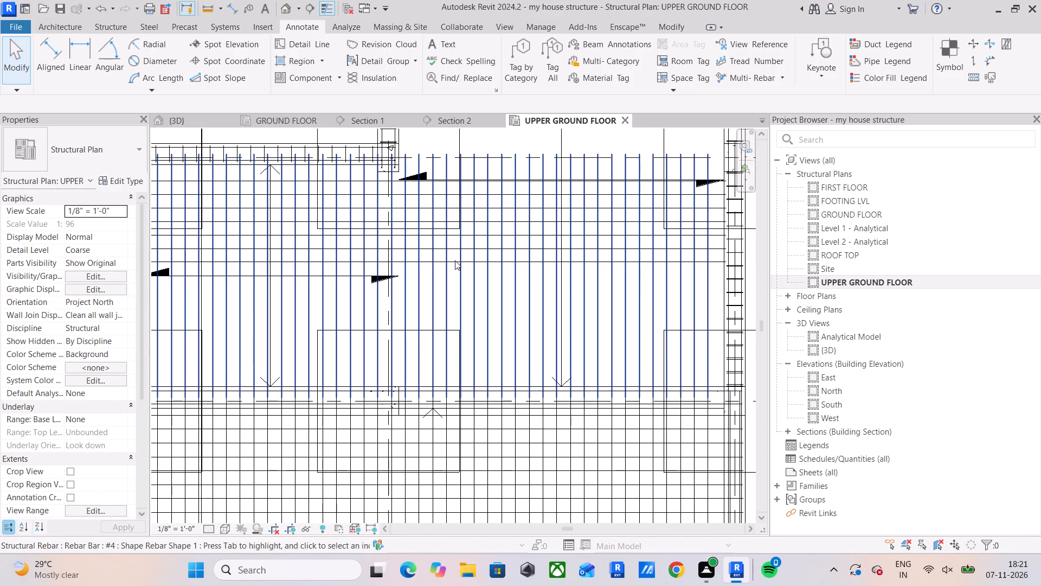
pyautogui.click(455, 260)
pyautogui.moveTo(433, 265); pyautogui.dragTo(434, 359)
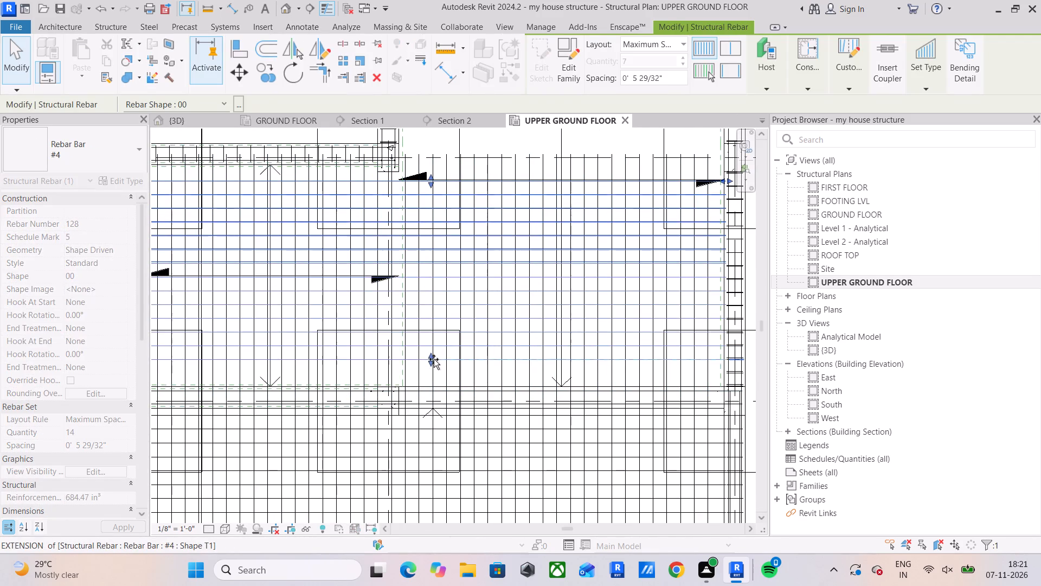
pyautogui.moveTo(434, 359); pyautogui.dragTo(437, 372)
# Delete the overlapping T1 stirrup set in the north bay's west beam, near its junction with the shared beam.
pyautogui.moveTo(437, 373); pyautogui.dragTo(646, 290, button='middle')
pyautogui.scroll(5, 510, 303)
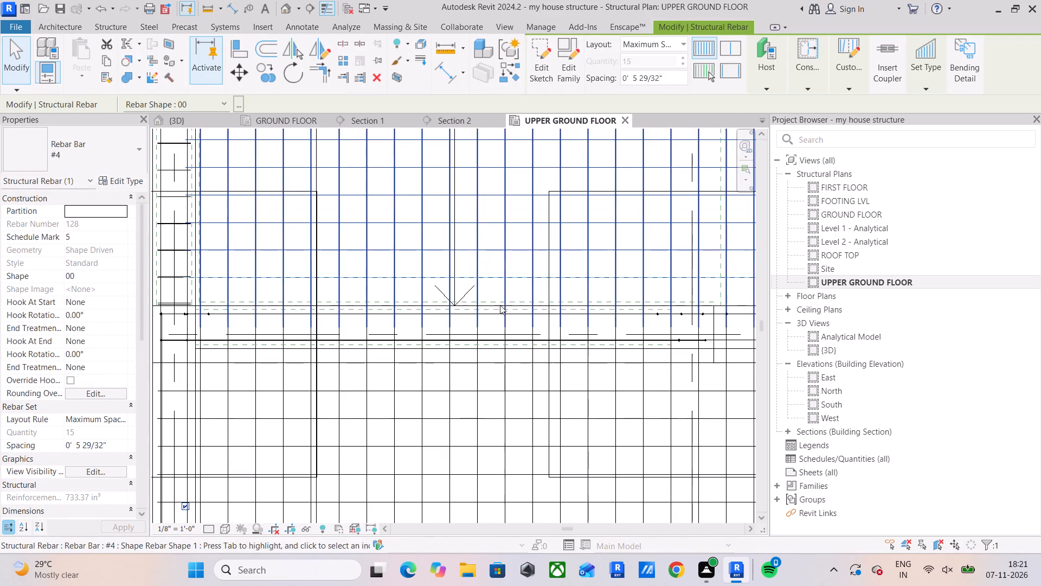
pyautogui.scroll(-4, 545, 310)
pyautogui.moveTo(547, 311); pyautogui.dragTo(448, 288, button='middle')
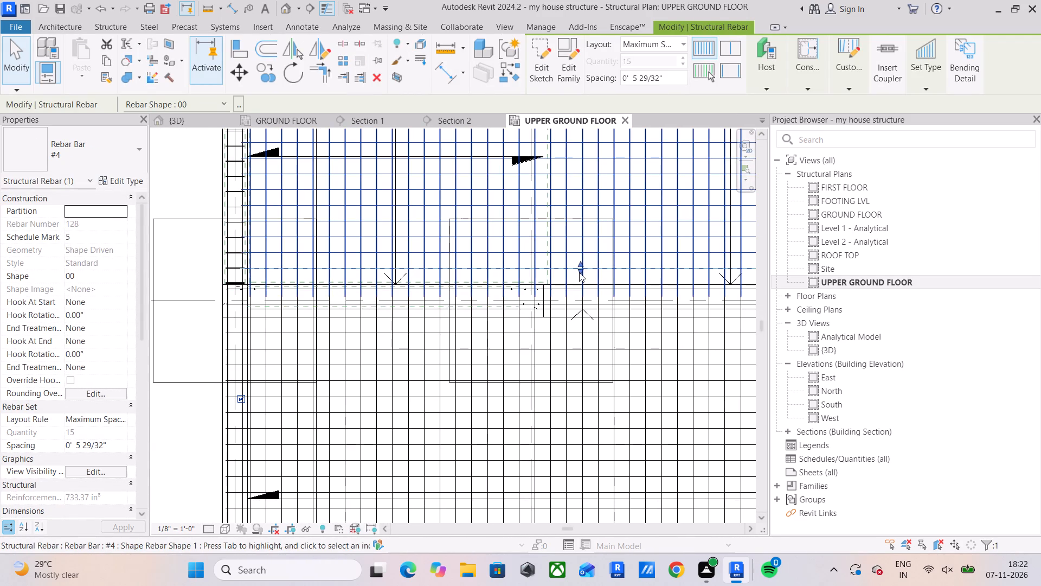
pyautogui.scroll(4, 300, 290)
pyautogui.scroll(1, 224, 273)
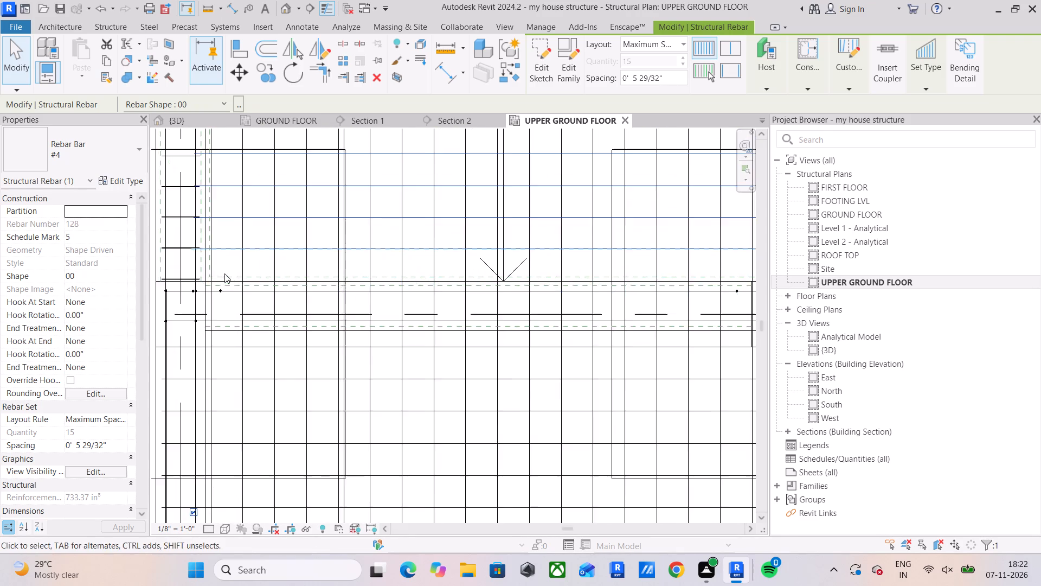
pyautogui.moveTo(224, 273); pyautogui.dragTo(239, 313, button='middle')
pyautogui.moveTo(245, 330); pyautogui.dragTo(258, 324, button='middle')
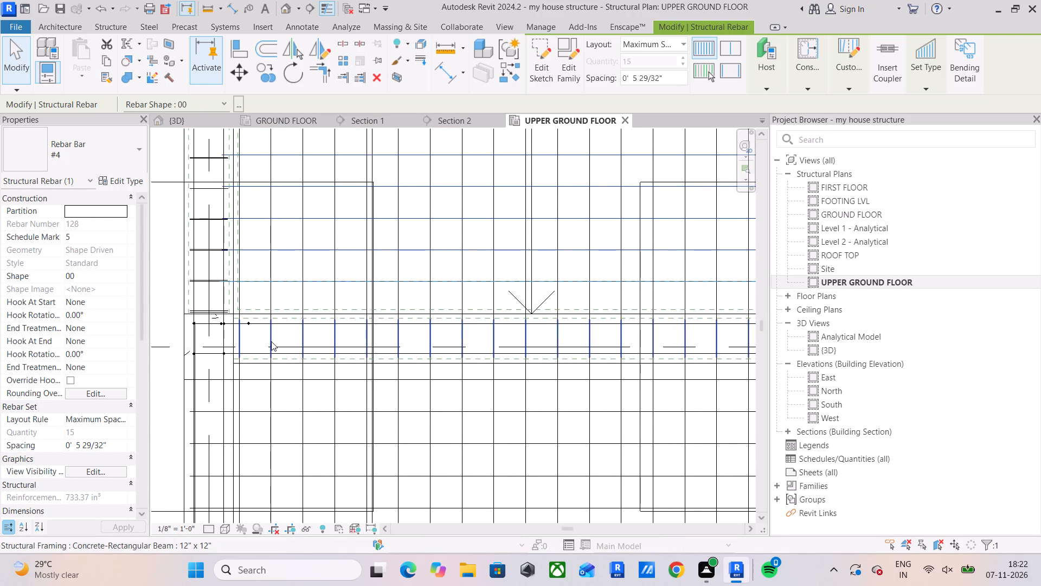
pyautogui.scroll(5, 208, 302)
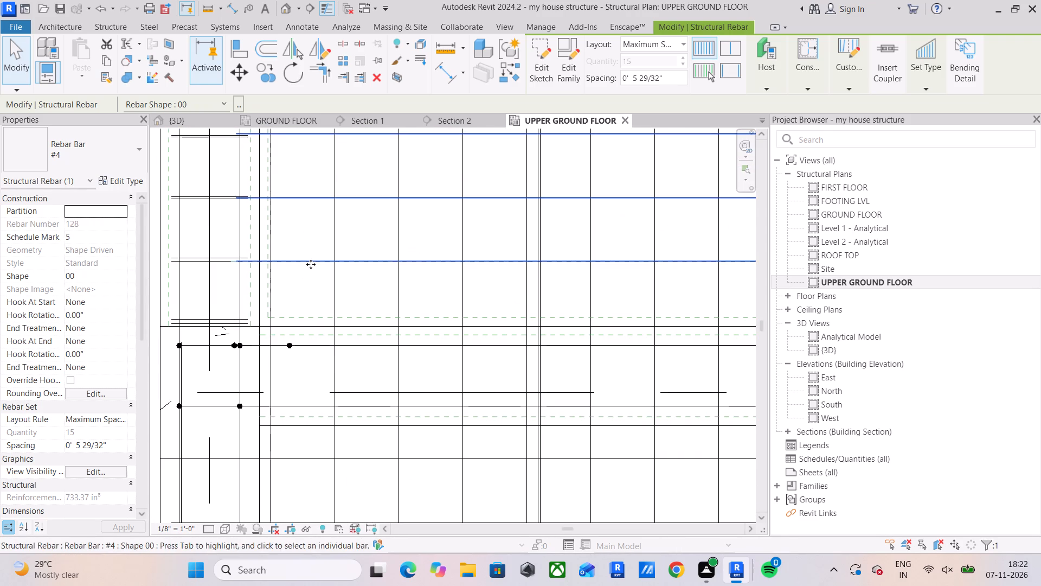
pyautogui.click(232, 317)
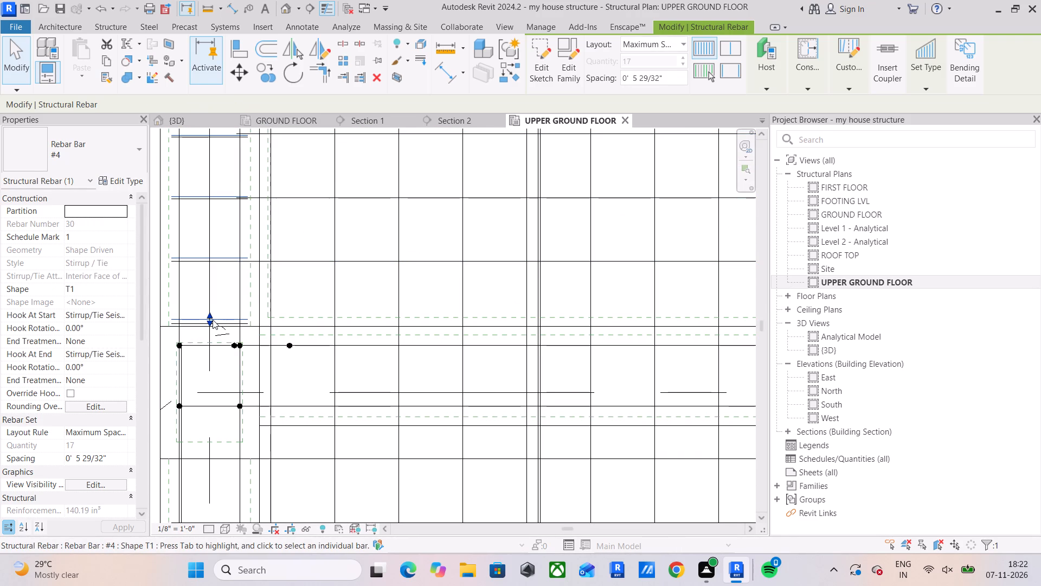
pyautogui.press('Delete')
# Pull the south end of the west beam's remaining T1 stirrup set north to line up with the southernmost straight slab bar.
pyautogui.click(213, 320)
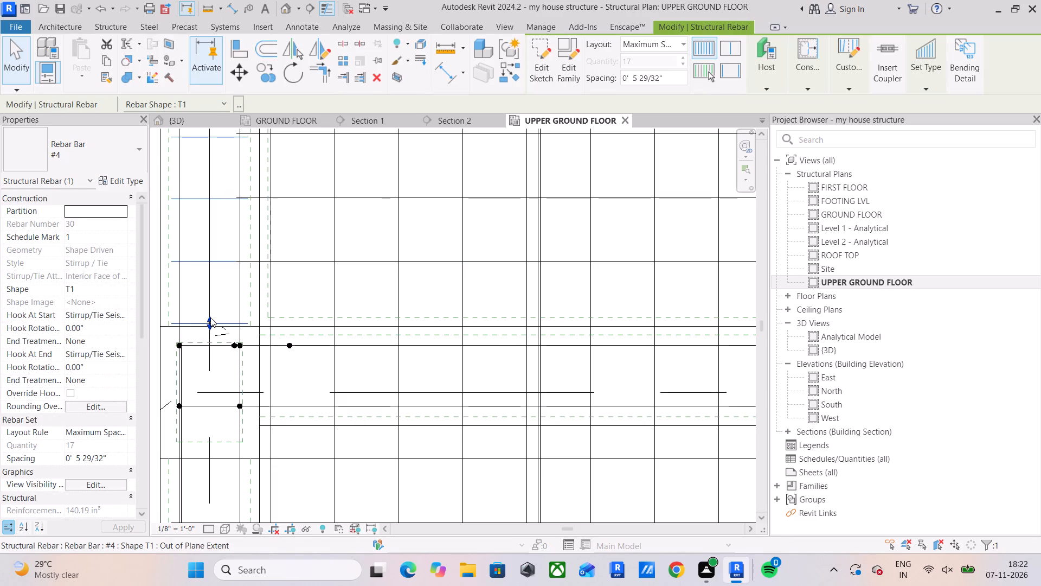
pyautogui.moveTo(210, 317); pyautogui.dragTo(213, 261)
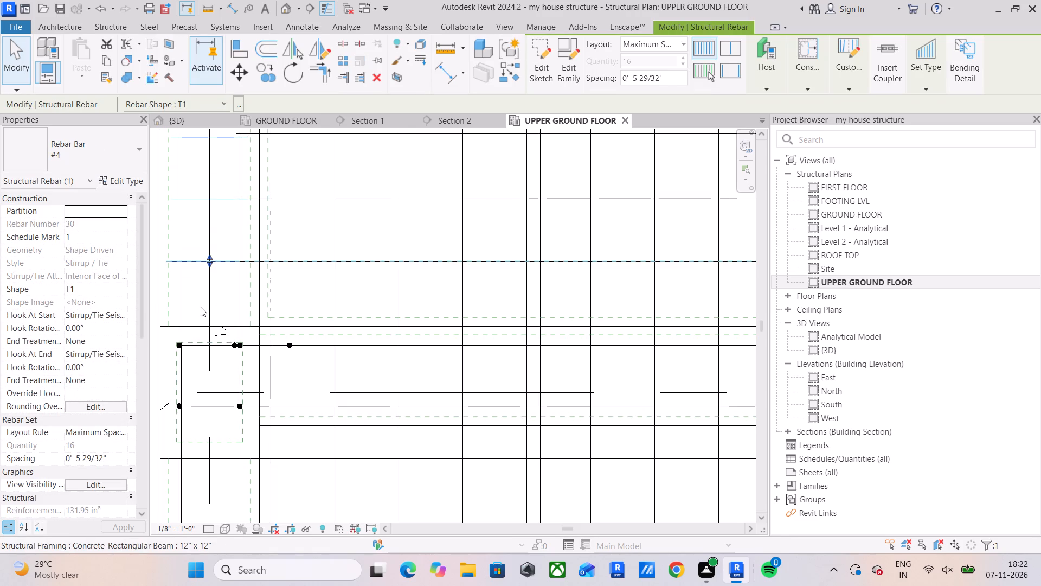
# Pull the north end of the west beam's T1 stirrup set south to line up with the northernmost straight slab bar.
pyautogui.scroll(-3, 201, 307)
pyautogui.moveTo(206, 304); pyautogui.dragTo(214, 430, button='middle')
pyautogui.scroll(-3, 241, 371)
pyautogui.moveTo(255, 360); pyautogui.dragTo(287, 512, button='middle')
pyautogui.moveTo(295, 411); pyautogui.dragTo(317, 513, button='middle')
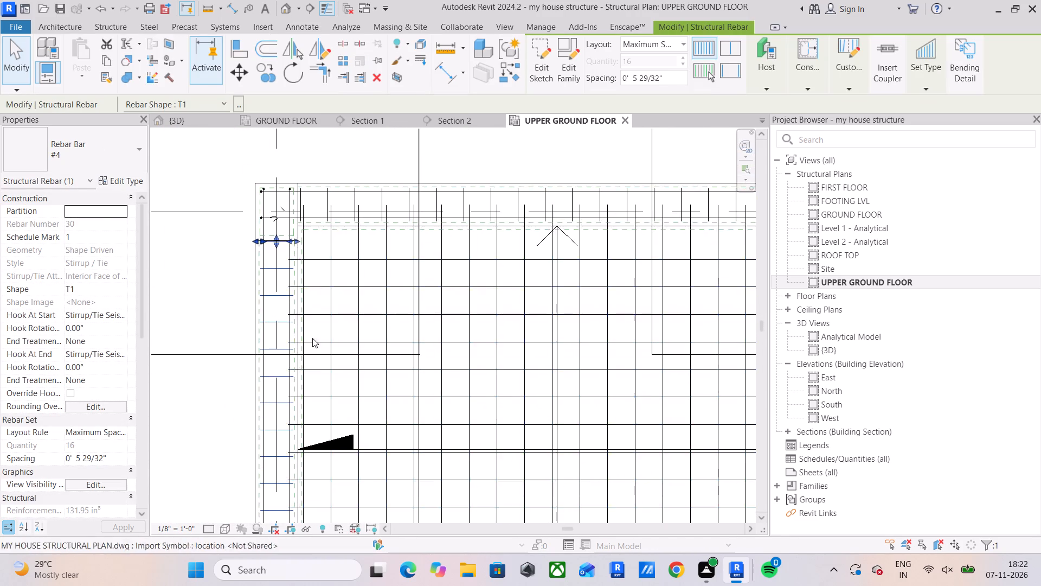
pyautogui.scroll(9, 290, 238)
pyautogui.moveTo(259, 260); pyautogui.dragTo(260, 296)
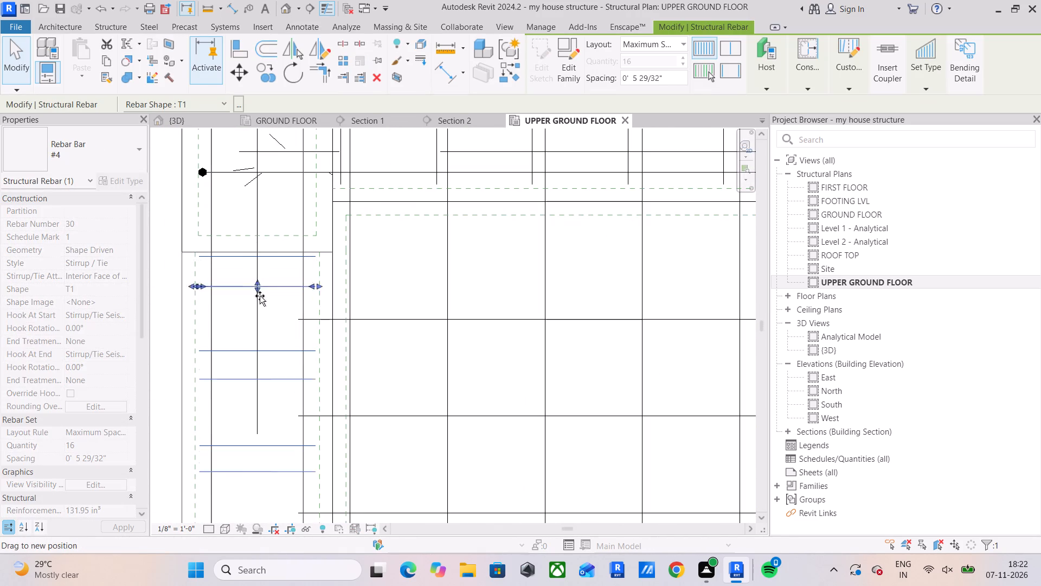
pyautogui.moveTo(260, 296); pyautogui.dragTo(254, 319)
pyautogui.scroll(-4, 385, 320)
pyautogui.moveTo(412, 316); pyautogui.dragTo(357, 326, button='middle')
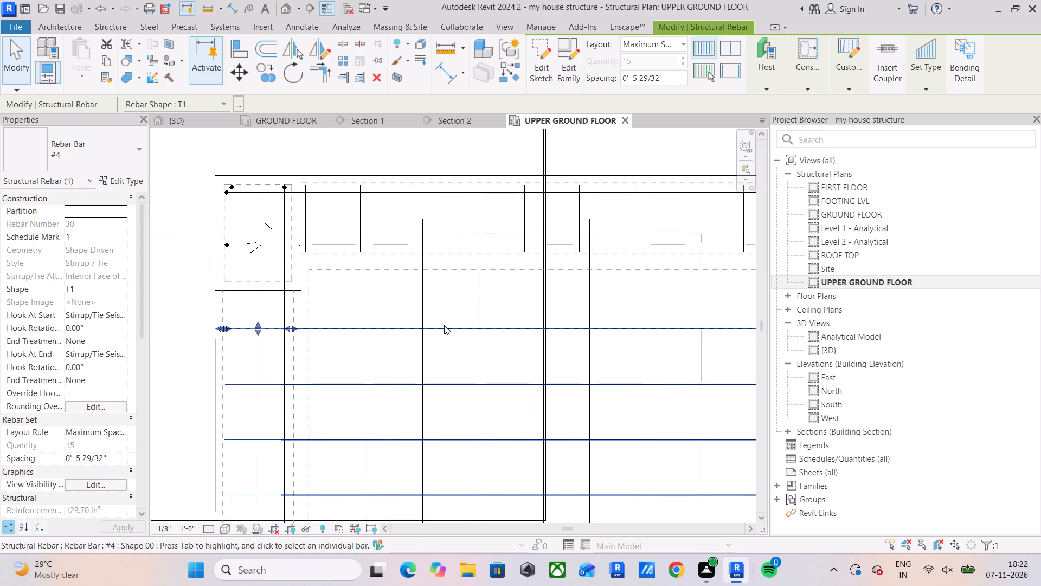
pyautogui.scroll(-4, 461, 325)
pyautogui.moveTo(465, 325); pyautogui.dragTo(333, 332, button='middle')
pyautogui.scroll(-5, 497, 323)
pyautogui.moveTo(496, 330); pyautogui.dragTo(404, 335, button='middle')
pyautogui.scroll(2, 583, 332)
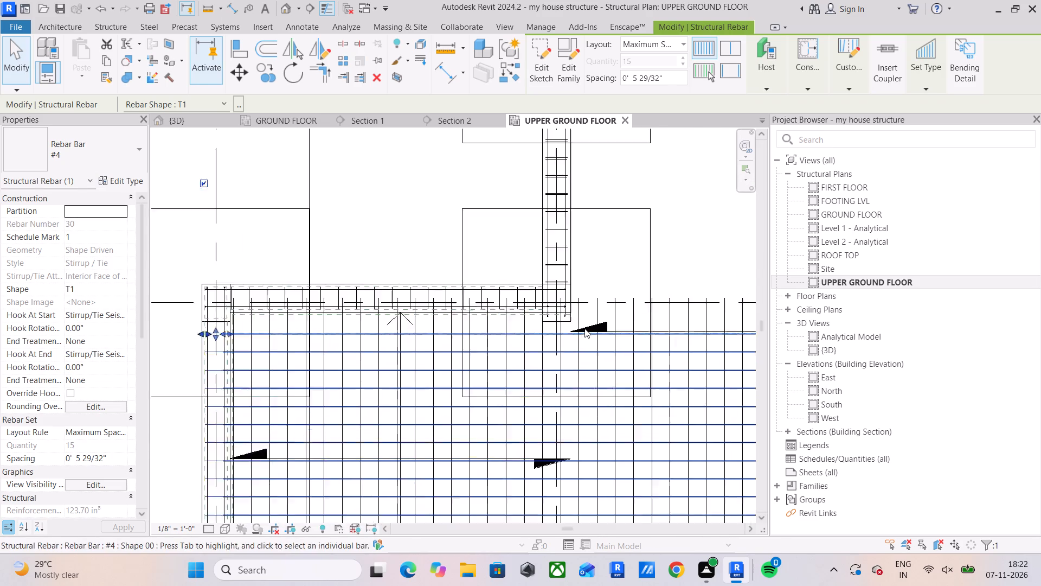
# Stretch the north extent of the north bay's straight east-west bar set (shape 00) by one bar toward the north beam.
pyautogui.scroll(2, 584, 328)
pyautogui.scroll(-8, 584, 328)
pyautogui.moveTo(567, 335); pyautogui.dragTo(438, 343, button='middle')
pyautogui.scroll(5, 446, 332)
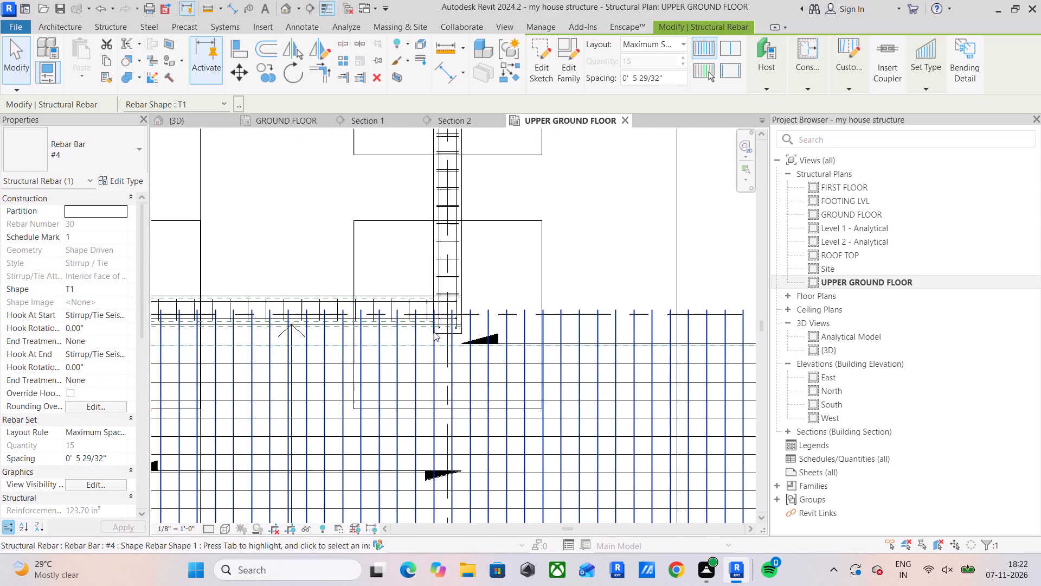
pyautogui.click(393, 345)
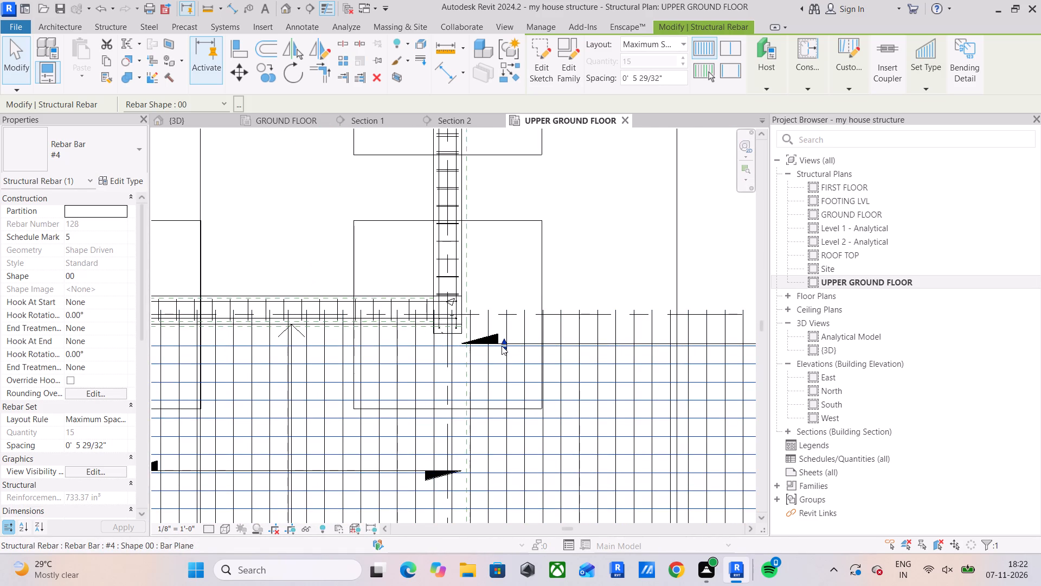
pyautogui.moveTo(504, 343); pyautogui.dragTo(507, 336)
# Shift the north end of the west beam's T1 stirrup set to line up with the second straight slab bar from the north.
pyautogui.moveTo(494, 344); pyautogui.dragTo(639, 281, button='middle')
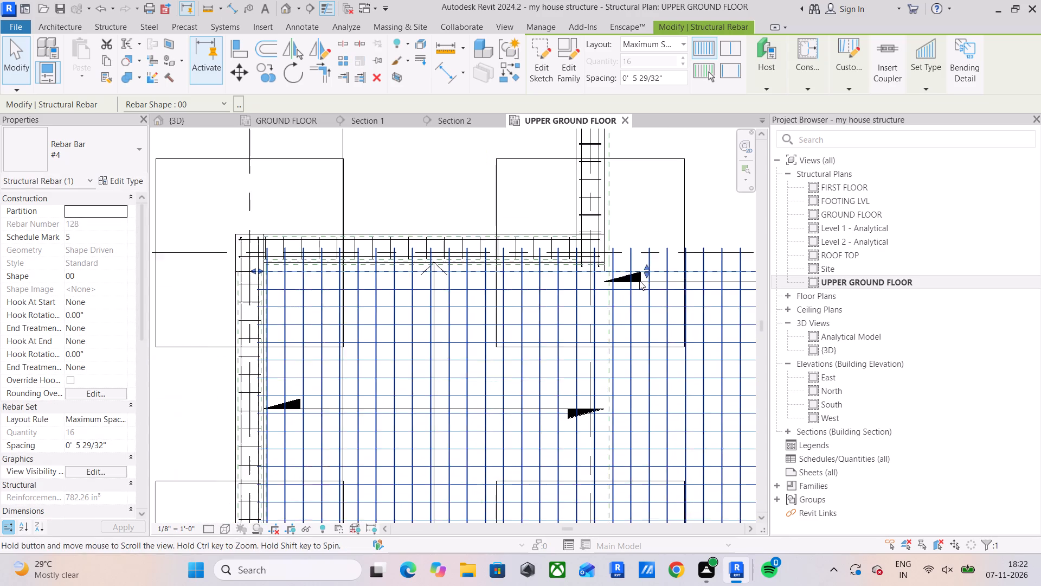
pyautogui.scroll(9, 246, 257)
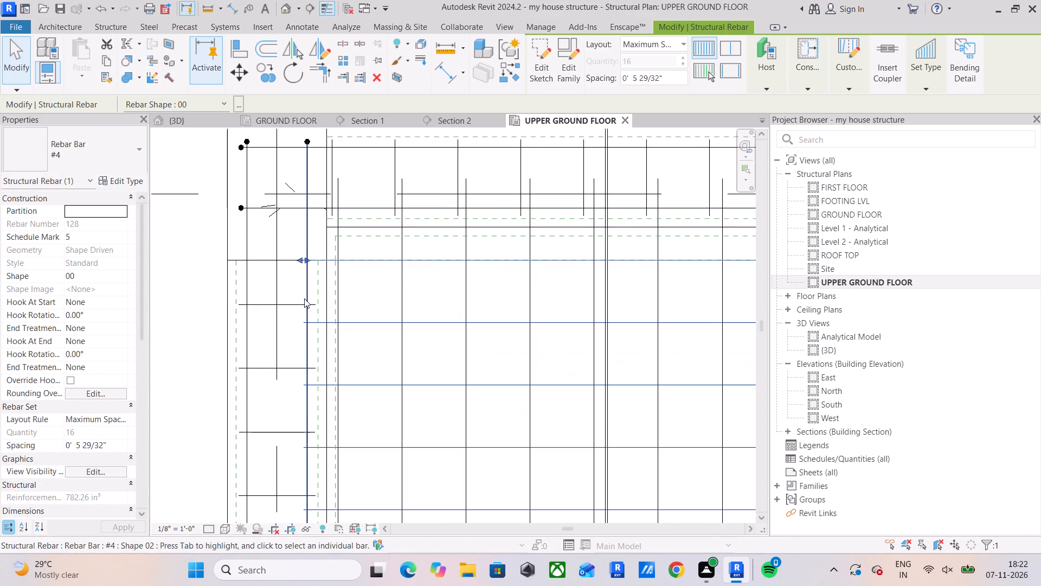
pyautogui.click(286, 303)
pyautogui.moveTo(275, 301); pyautogui.dragTo(281, 266)
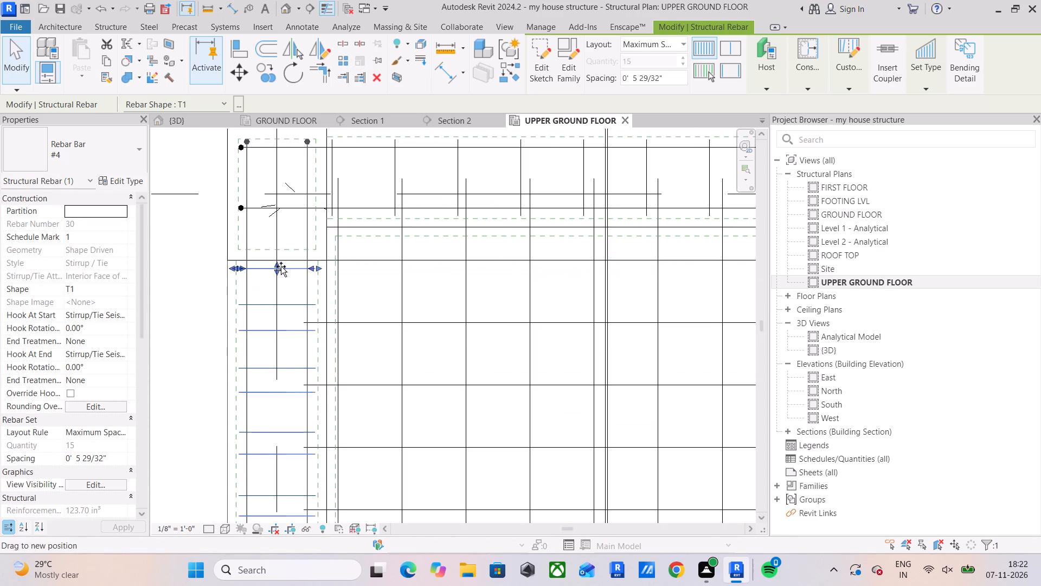
pyautogui.moveTo(281, 266); pyautogui.dragTo(277, 313)
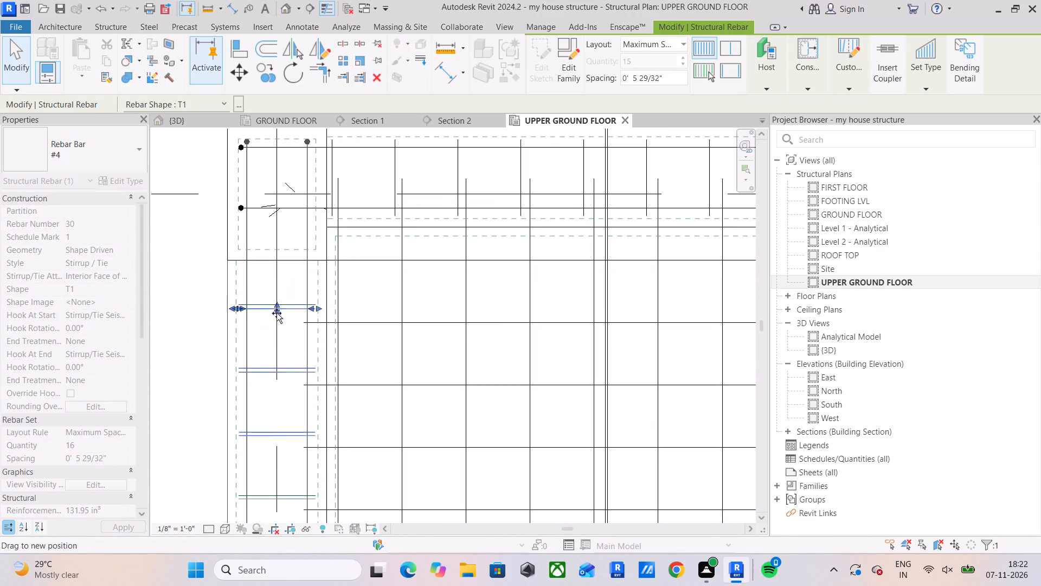
pyautogui.moveTo(277, 313); pyautogui.dragTo(276, 319)
pyautogui.scroll(-3, 276, 320)
pyautogui.moveTo(276, 320); pyautogui.dragTo(316, 200, button='middle')
pyautogui.scroll(1, 316, 200)
pyautogui.scroll(-3, 315, 259)
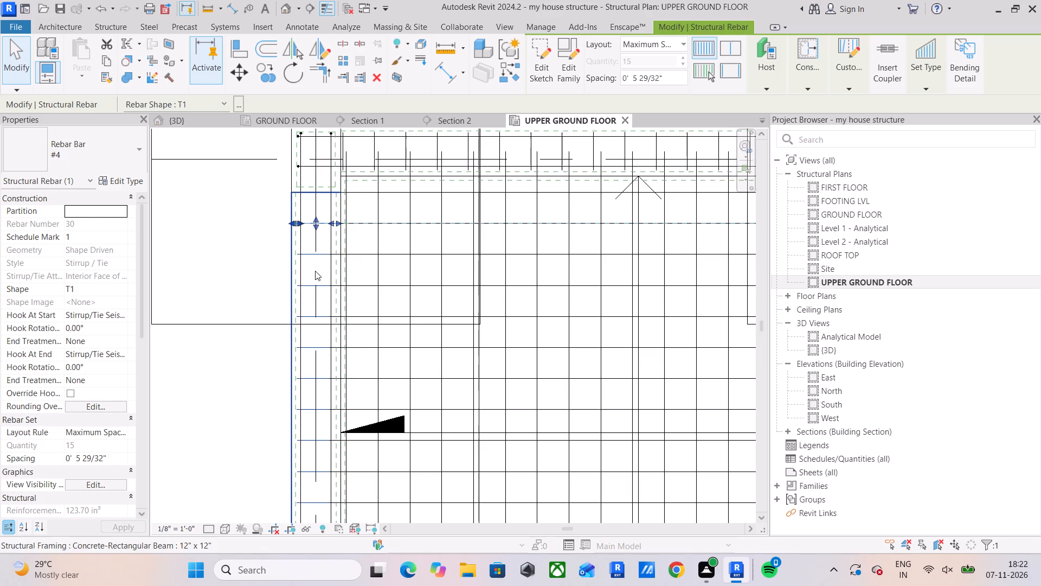
pyautogui.moveTo(315, 271); pyautogui.dragTo(320, 261, button='middle')
pyautogui.scroll(-3, 320, 265)
pyautogui.moveTo(320, 272); pyautogui.dragTo(342, 215, button='middle')
pyautogui.moveTo(332, 310); pyautogui.dragTo(369, 180, button='middle')
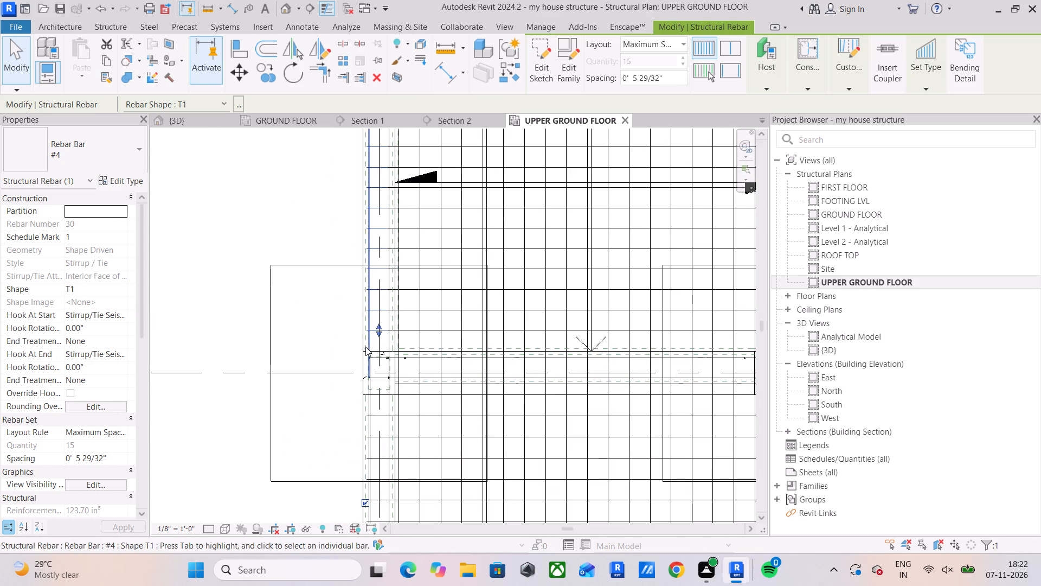
pyautogui.scroll(5, 365, 347)
pyautogui.scroll(-3, 403, 327)
pyautogui.click(314, 304)
# Delete the overlapping T1 stirrup set in the north bay's east beam.
pyautogui.scroll(-6, 348, 302)
pyautogui.moveTo(406, 304); pyautogui.dragTo(402, 305, button='middle')
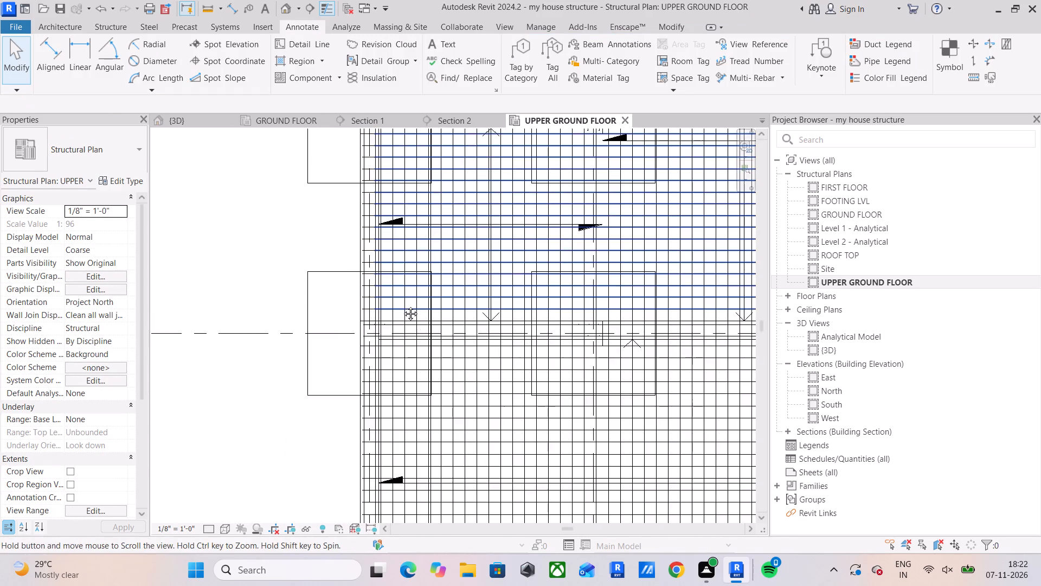
pyautogui.moveTo(402, 305); pyautogui.dragTo(260, 335, button='middle')
pyautogui.scroll(-3, 397, 356)
pyautogui.moveTo(395, 361); pyautogui.dragTo(298, 361, button='middle')
pyautogui.scroll(5, 563, 272)
pyautogui.scroll(5, 449, 214)
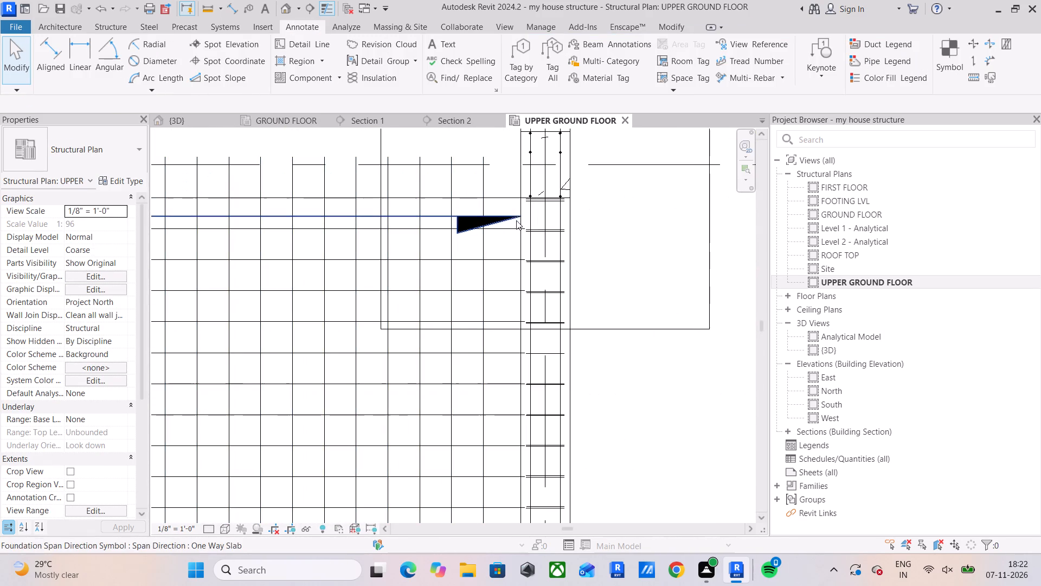
pyautogui.click(538, 236)
pyautogui.press('Delete')
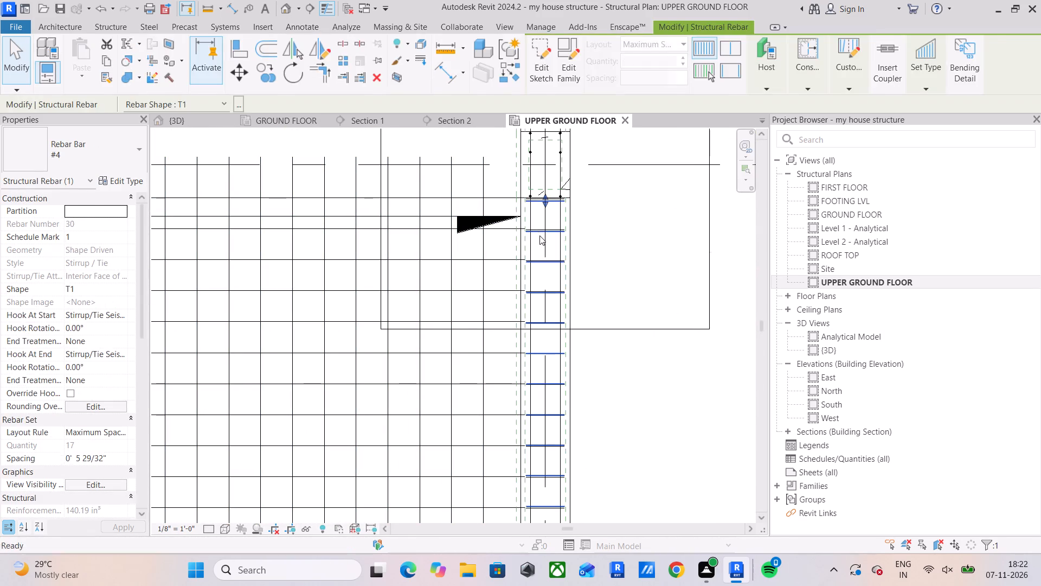
# Adjust the north end of the east beam's remaining T1 stirrup set to line up with the northernmost straight slab bar.
pyautogui.click(540, 232)
pyautogui.scroll(5, 543, 227)
pyautogui.moveTo(547, 221); pyautogui.dragTo(546, 228, button='middle')
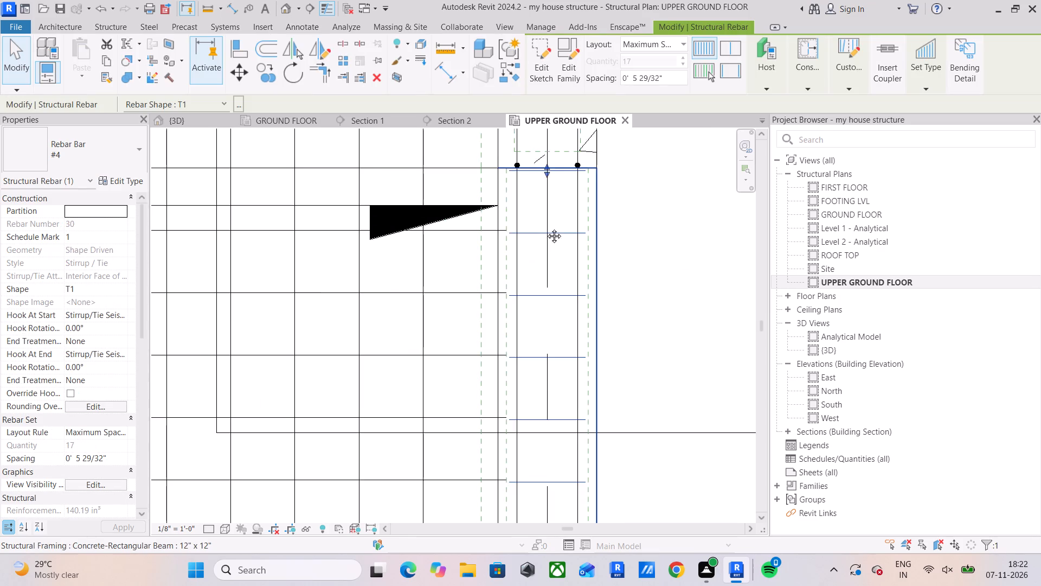
pyautogui.moveTo(546, 228); pyautogui.dragTo(547, 309, button='middle')
pyautogui.scroll(4, 542, 258)
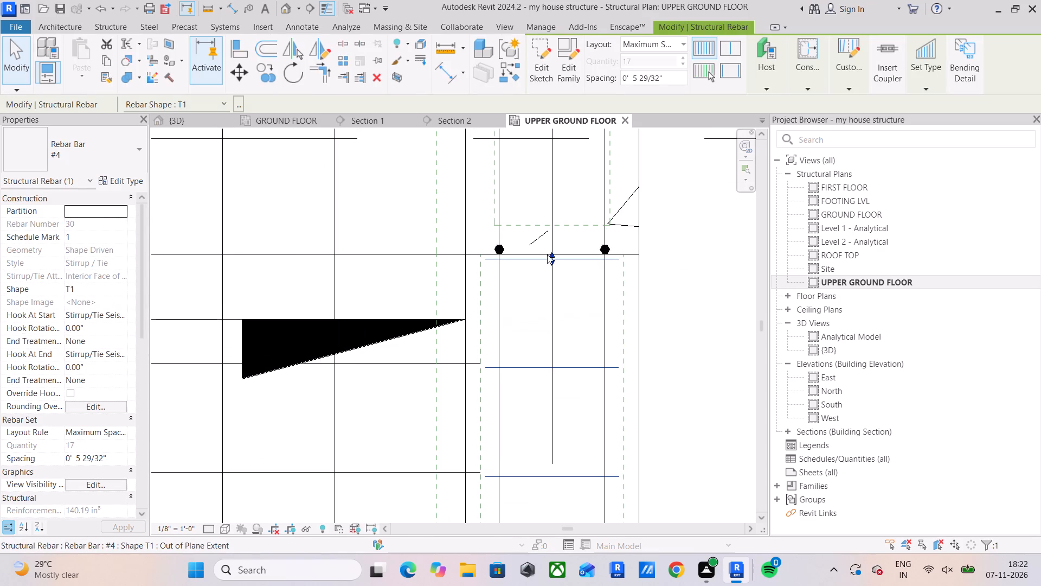
pyautogui.click(551, 254)
# Pull the south end of the east beam's T1 stirrup set north to line up with the southernmost straight slab bar.
pyautogui.scroll(-4, 561, 302)
pyautogui.moveTo(561, 303); pyautogui.dragTo(562, 248, button='middle')
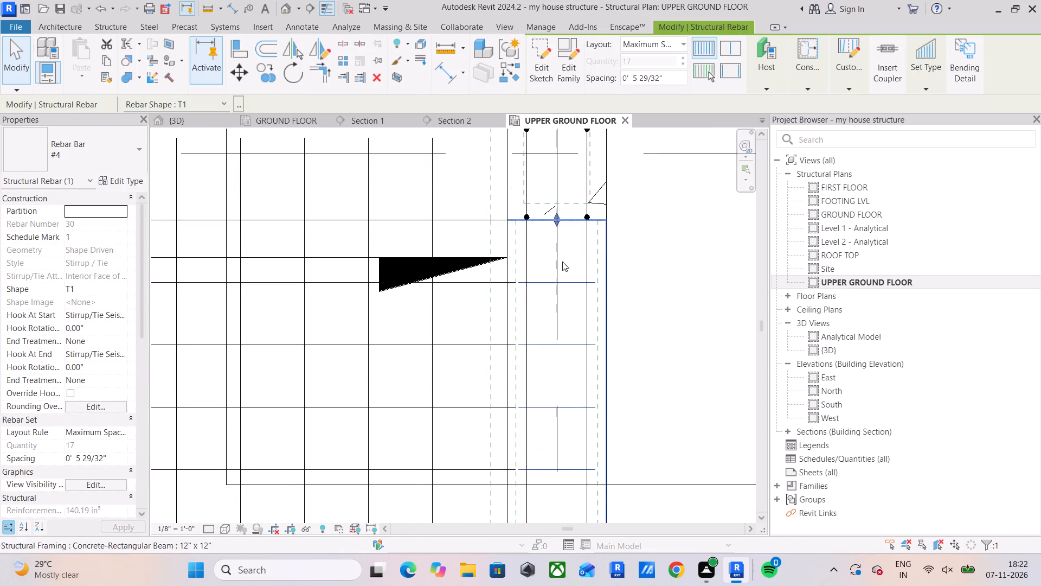
pyautogui.scroll(-4, 567, 291)
pyautogui.moveTo(563, 303); pyautogui.dragTo(580, 132, button='middle')
pyautogui.scroll(-4, 592, 339)
pyautogui.moveTo(592, 334); pyautogui.dragTo(594, 158, button='middle')
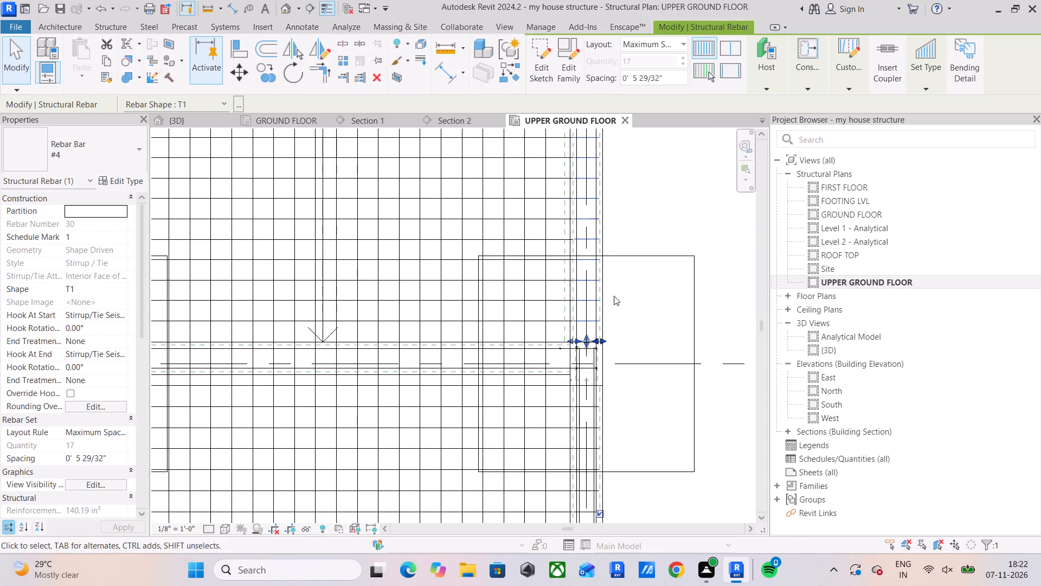
pyautogui.scroll(12, 597, 345)
pyautogui.scroll(3, 551, 328)
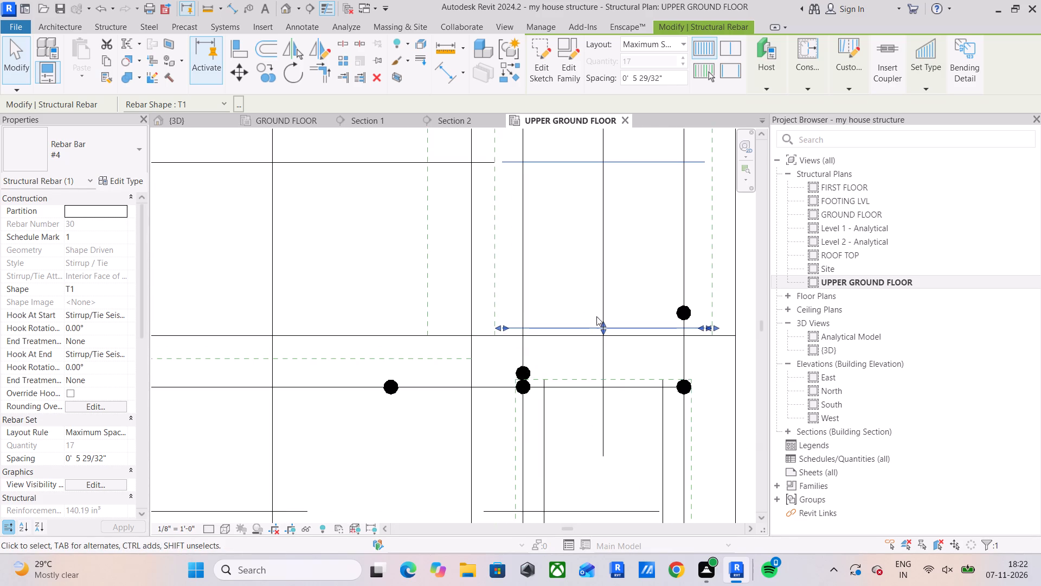
pyautogui.moveTo(597, 333); pyautogui.dragTo(597, 351, button='middle')
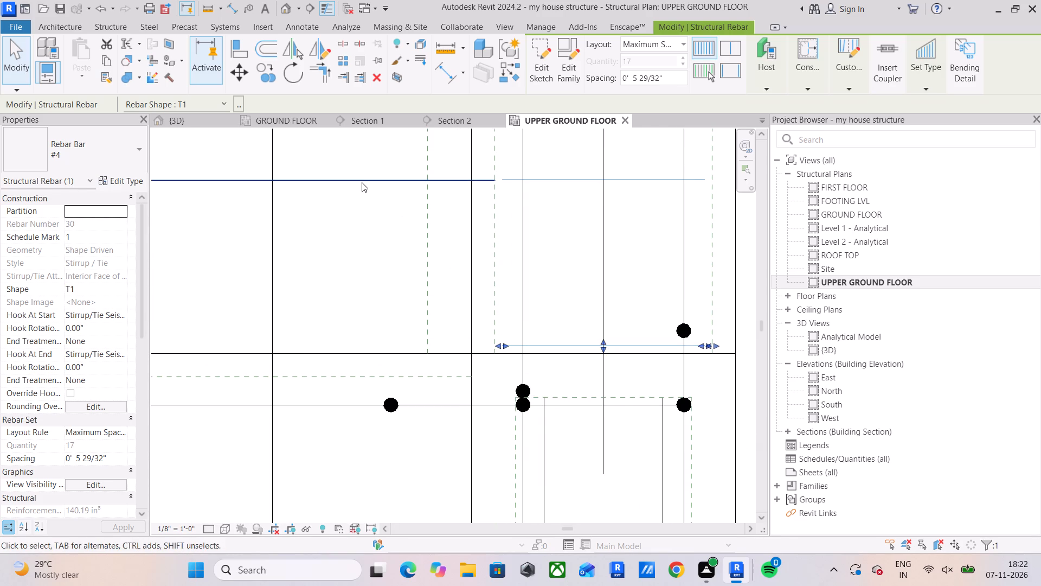
pyautogui.click(362, 182)
pyautogui.scroll(-9, 359, 187)
pyautogui.moveTo(362, 198); pyautogui.dragTo(440, 240, button='middle')
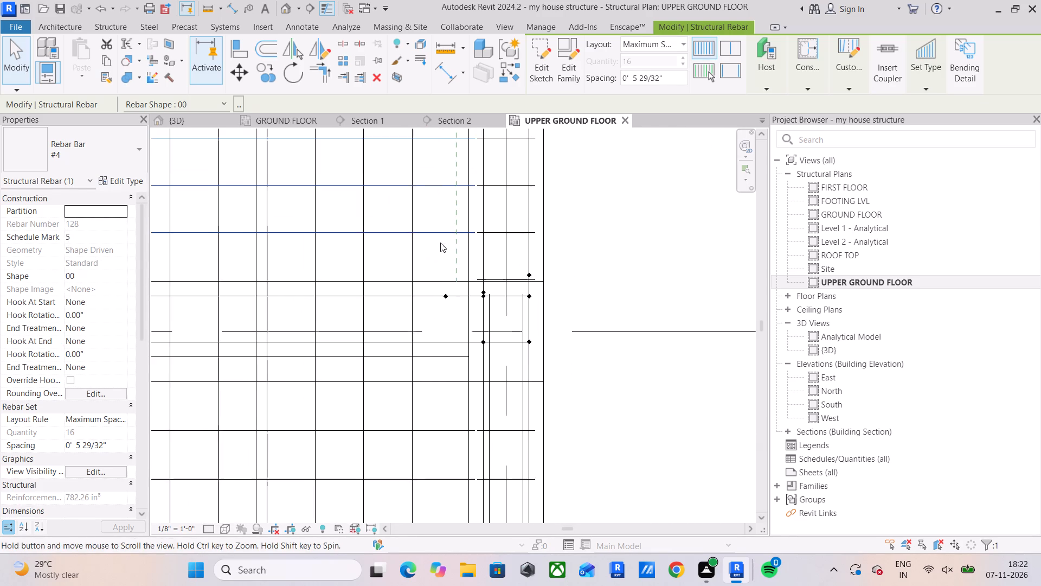
pyautogui.click(502, 279)
pyautogui.scroll(5, 503, 279)
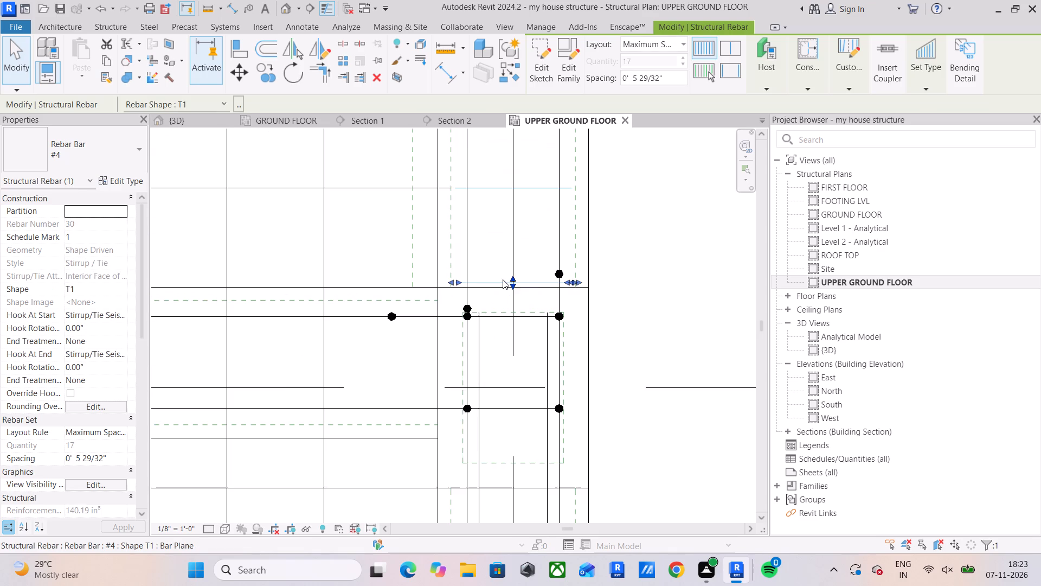
pyautogui.moveTo(511, 278); pyautogui.dragTo(516, 183)
pyautogui.scroll(-6, 500, 235)
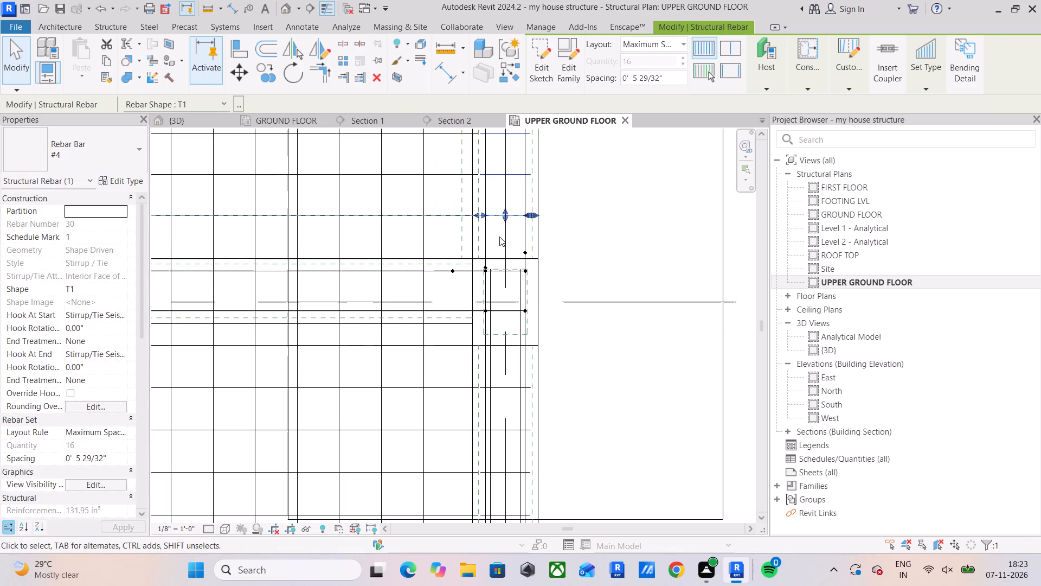
pyautogui.click(597, 217)
# Open the FOOTING LVL structural plan and set its visual style to Wireframe.
pyautogui.scroll(-6, 590, 217)
pyautogui.moveTo(590, 241); pyautogui.dragTo(602, 316, button='middle')
pyautogui.scroll(-4, 602, 310)
pyautogui.moveTo(602, 303); pyautogui.dragTo(633, 392, button='middle')
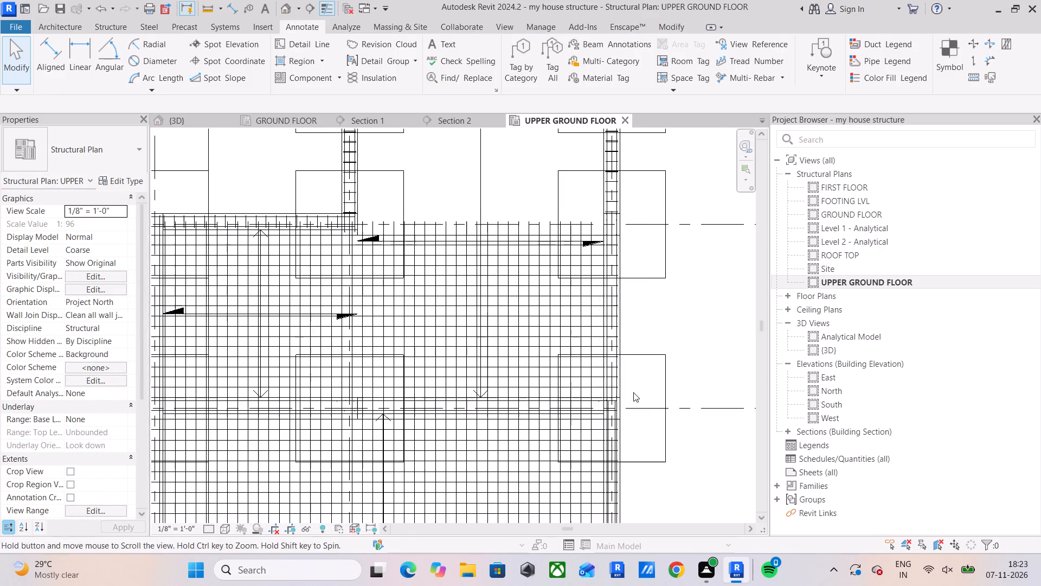
pyautogui.moveTo(633, 392); pyautogui.dragTo(633, 392, button='middle')
pyautogui.moveTo(633, 353); pyautogui.dragTo(630, 377, button='middle')
pyautogui.scroll(-4, 588, 269)
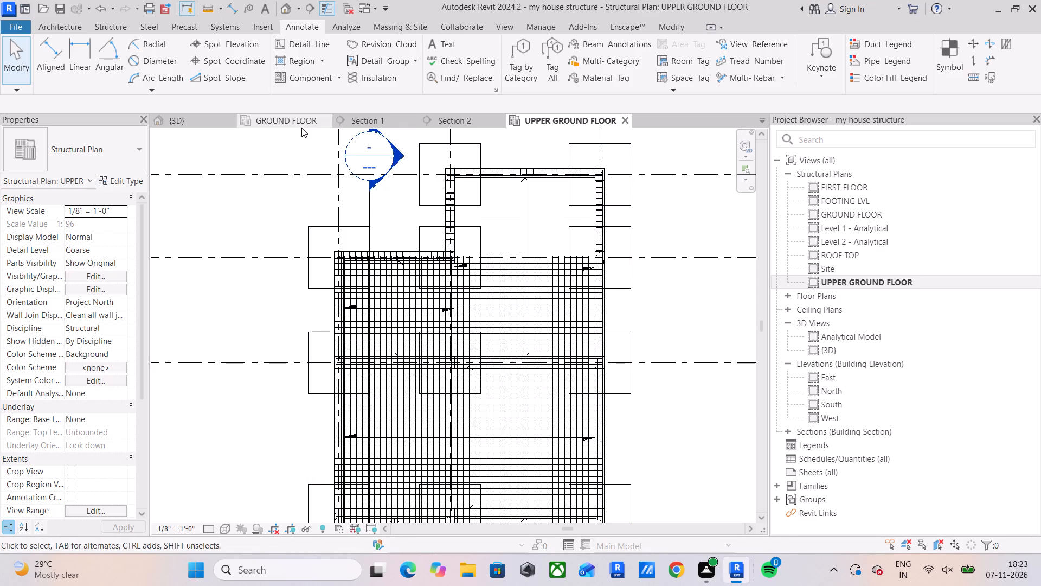
pyautogui.click(845, 202)
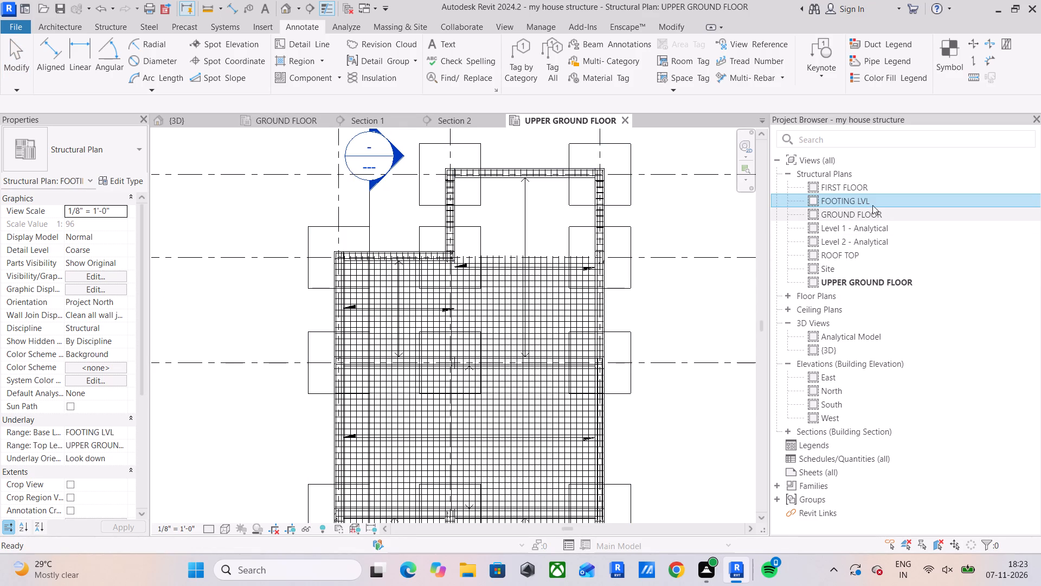
pyautogui.doubleClick(874, 201)
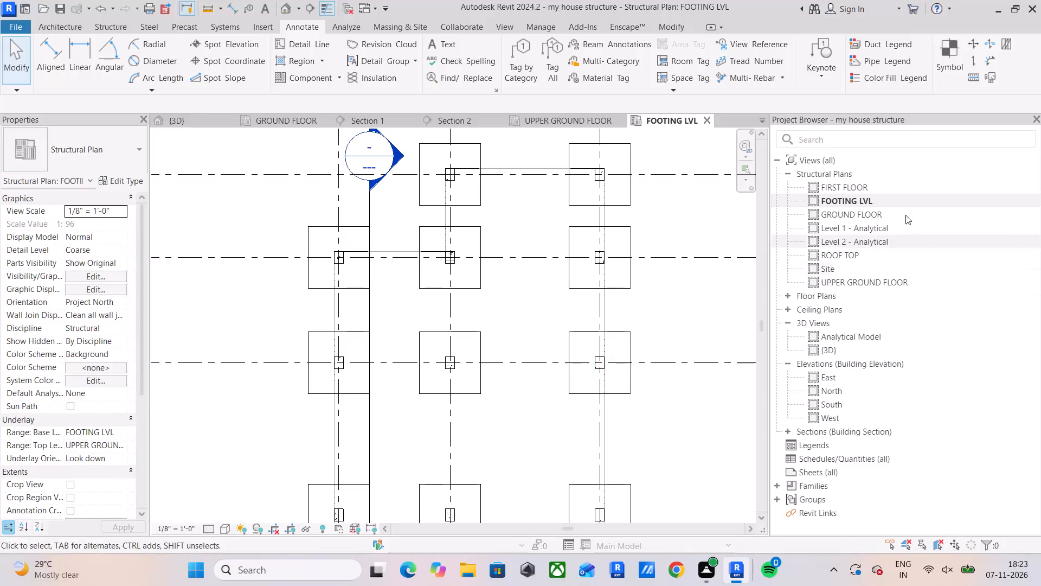
pyautogui.click(205, 524)
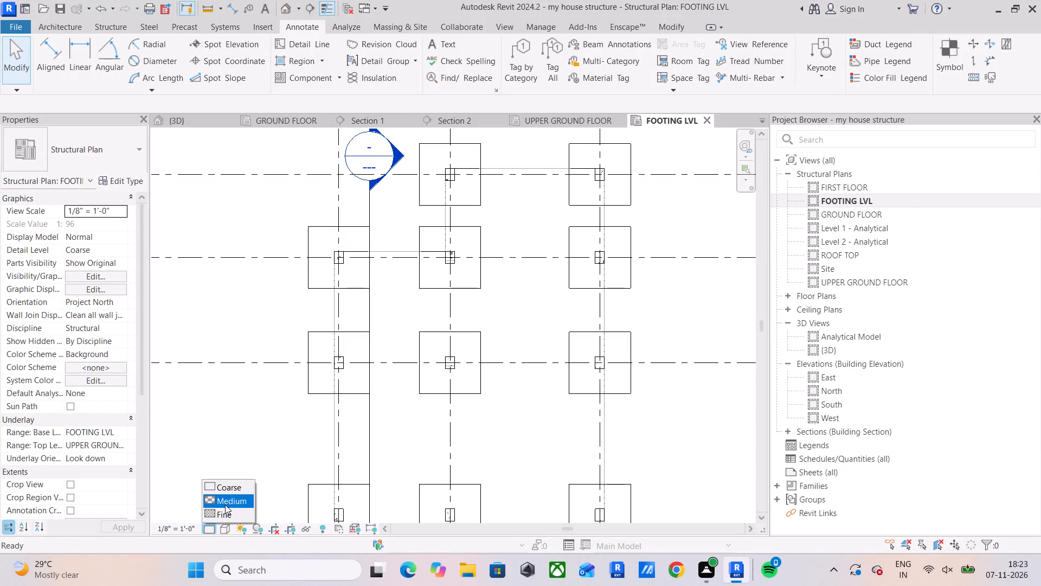
pyautogui.click(222, 527)
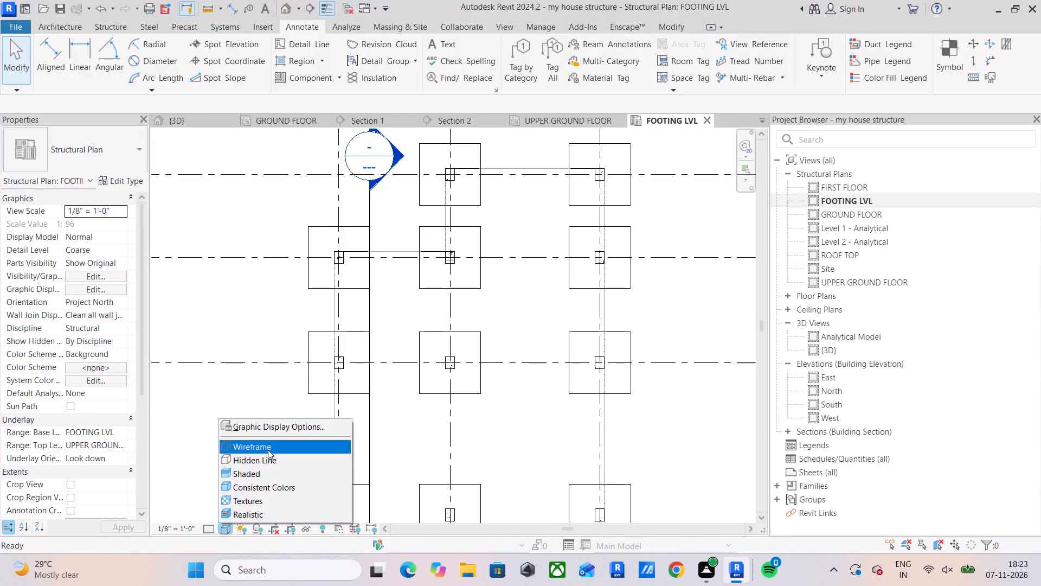
pyautogui.click(268, 450)
pyautogui.scroll(5, 474, 306)
pyautogui.scroll(5, 386, 344)
pyautogui.scroll(5, 381, 387)
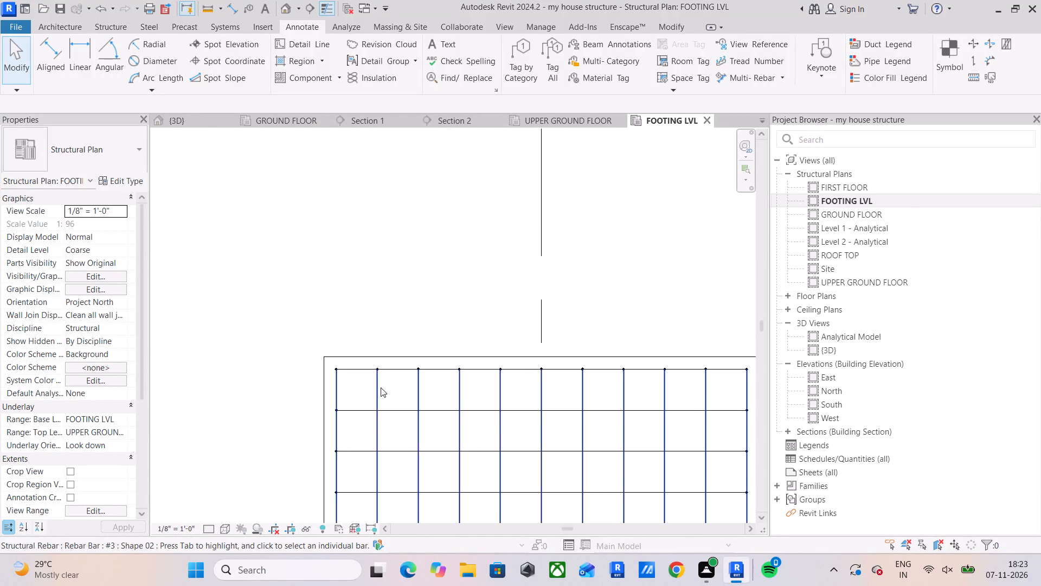
pyautogui.scroll(-5, 381, 387)
pyautogui.scroll(-5, 419, 344)
# Return to the UPPER GROUND FLOOR plan and delete the overlapping T1 stirrup set in the west beam of the open bay north of the slab.
pyautogui.doubleClick(580, 127)
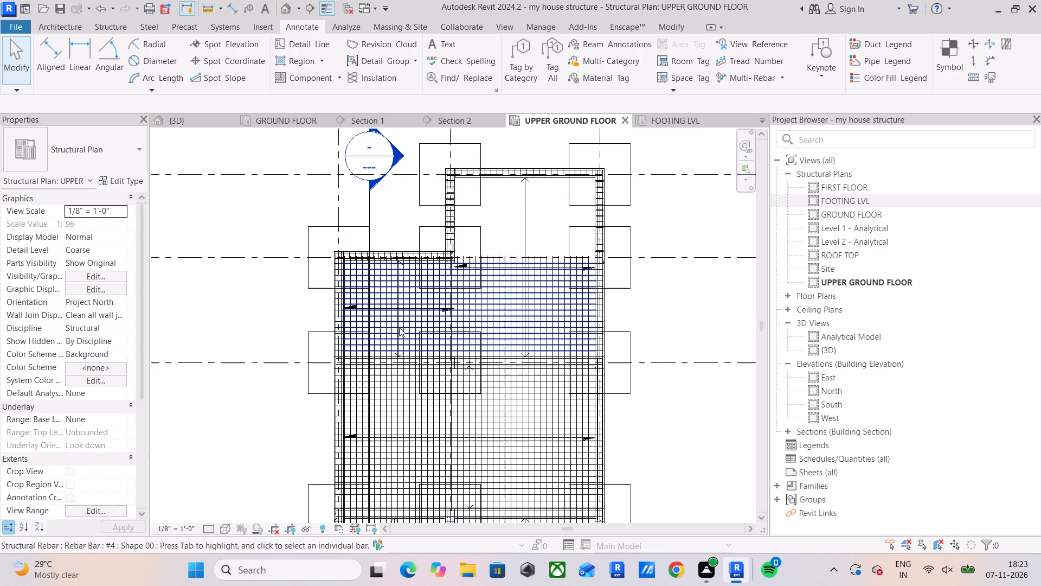
pyautogui.scroll(5, 402, 279)
pyautogui.moveTo(496, 256); pyautogui.dragTo(410, 356, button='middle')
pyautogui.scroll(5, 385, 194)
pyautogui.scroll(3, 439, 288)
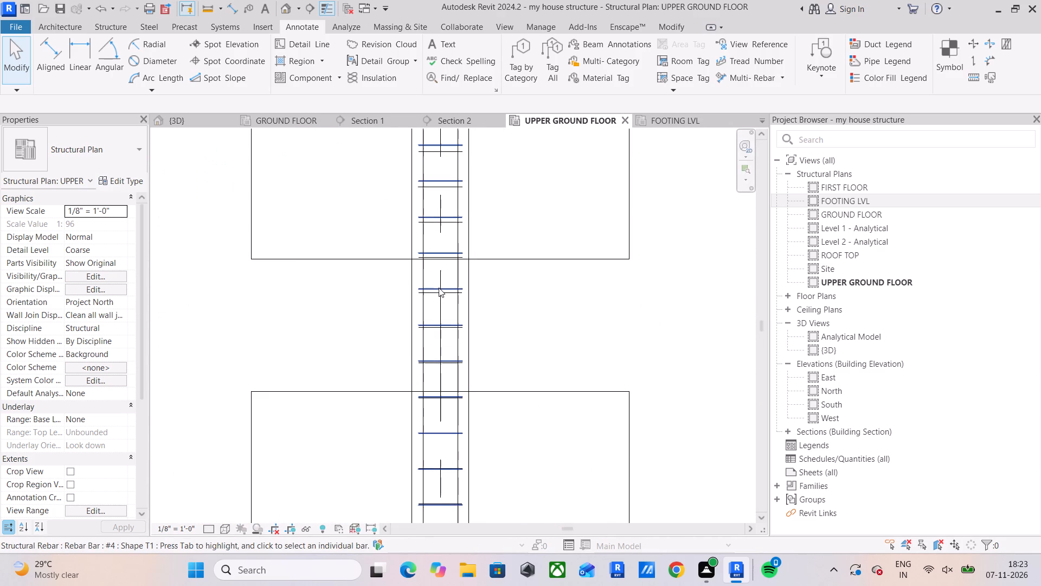
pyautogui.click(439, 288)
pyautogui.press('Delete')
# Delete the overlapping T1 stirrup set in the east beam of the open bay north of the slab.
pyautogui.scroll(-4, 447, 297)
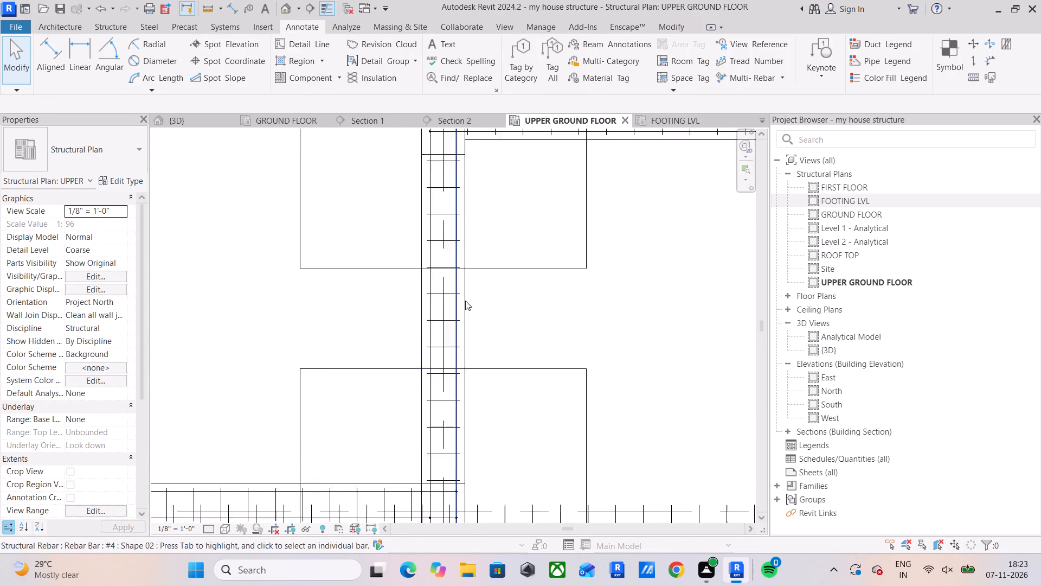
pyautogui.scroll(-1, 465, 301)
pyautogui.moveTo(562, 298); pyautogui.dragTo(498, 415, button='middle')
pyautogui.scroll(6, 449, 279)
pyautogui.scroll(-9, 417, 315)
pyautogui.moveTo(596, 346); pyautogui.dragTo(409, 321, button='middle')
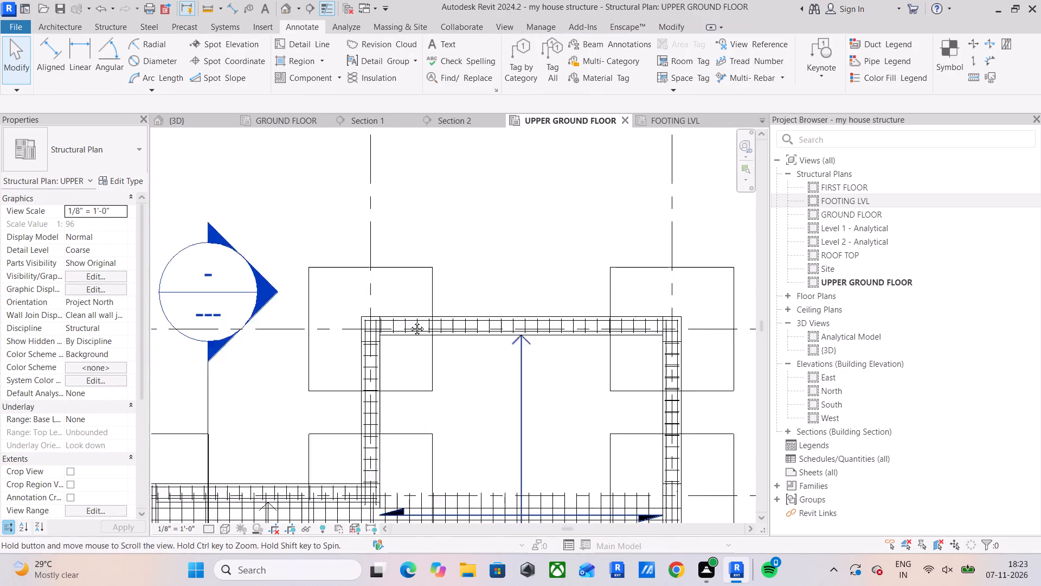
pyautogui.moveTo(409, 321); pyautogui.dragTo(368, 298, button='middle')
pyautogui.scroll(6, 464, 346)
pyautogui.click(562, 317)
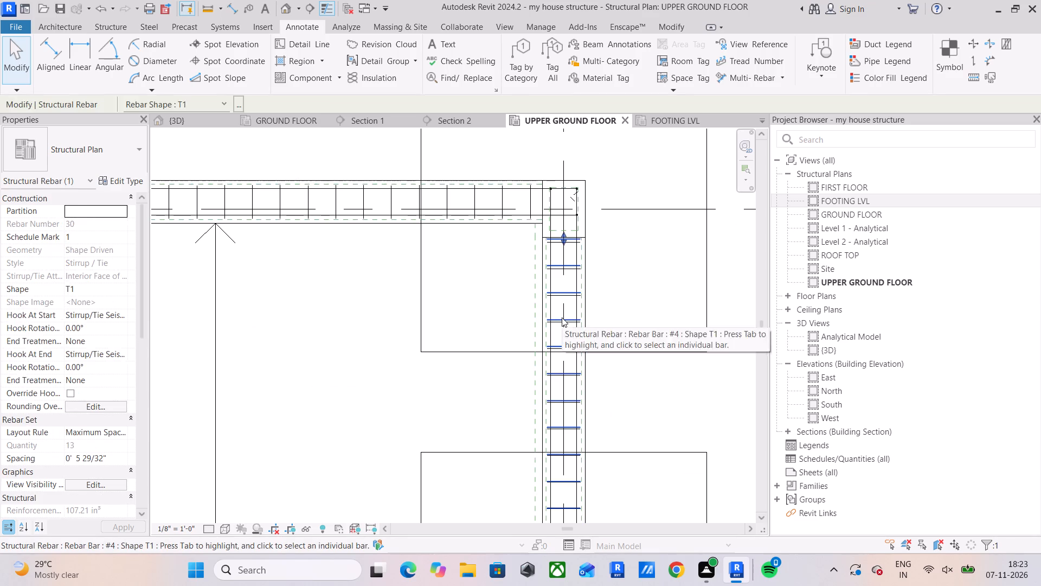
pyautogui.press('Delete')
# Pull the east end of the T1 stirrup set in the west slab's north edge beam west to line up with the slab bars.
pyautogui.scroll(-4, 562, 317)
pyautogui.moveTo(553, 327); pyautogui.dragTo(576, 181, button='middle')
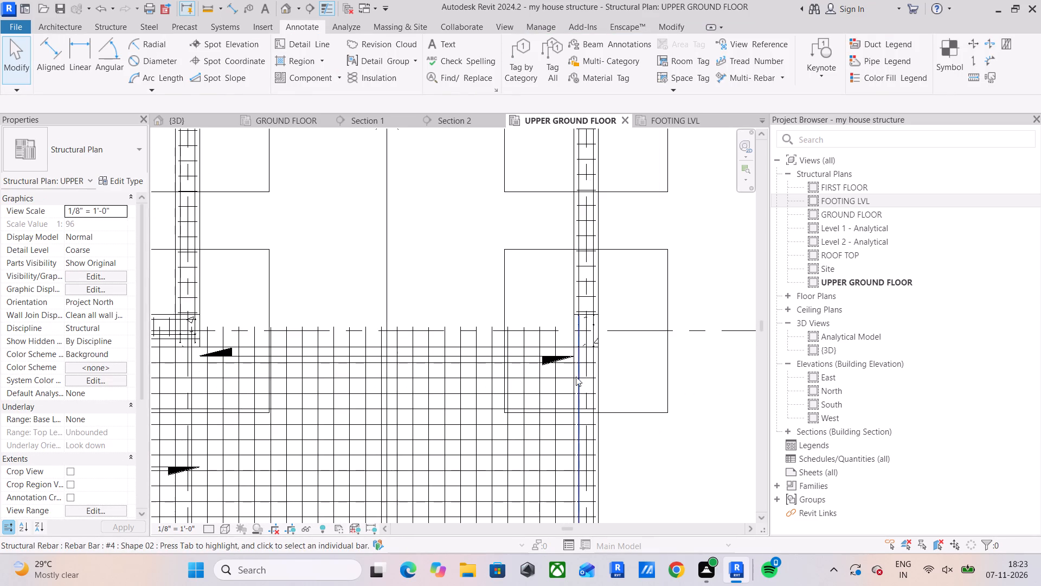
pyautogui.moveTo(368, 352); pyautogui.dragTo(574, 356, button='middle')
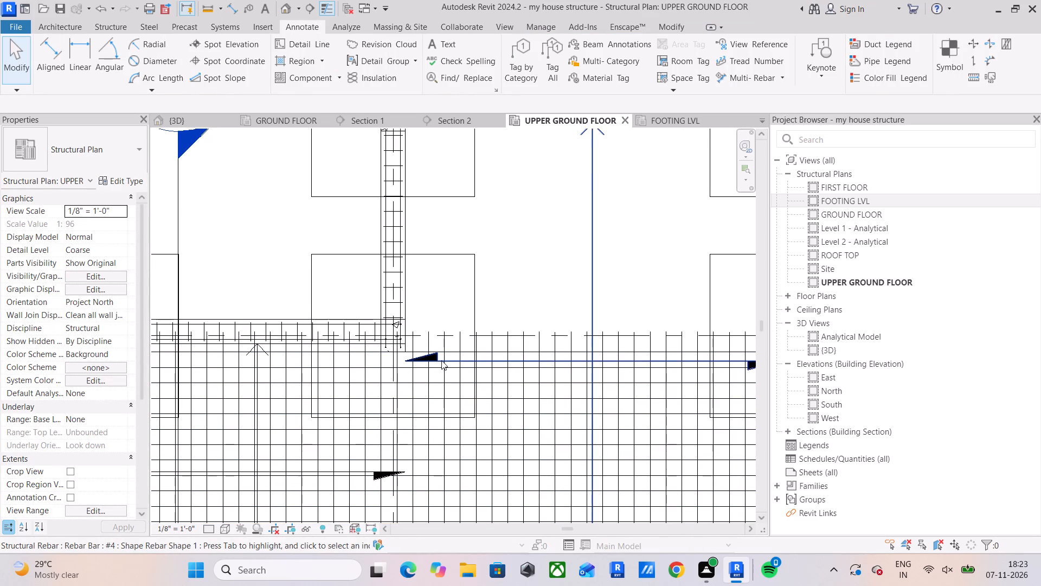
pyautogui.scroll(5, 307, 336)
pyautogui.click(382, 327)
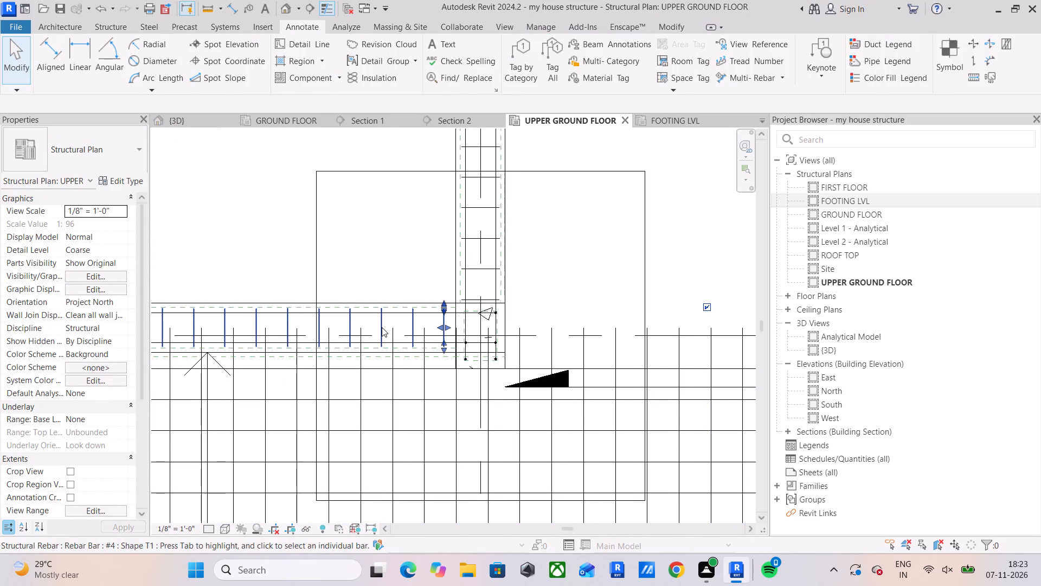
pyautogui.scroll(9, 440, 326)
pyautogui.moveTo(454, 322); pyautogui.dragTo(422, 326)
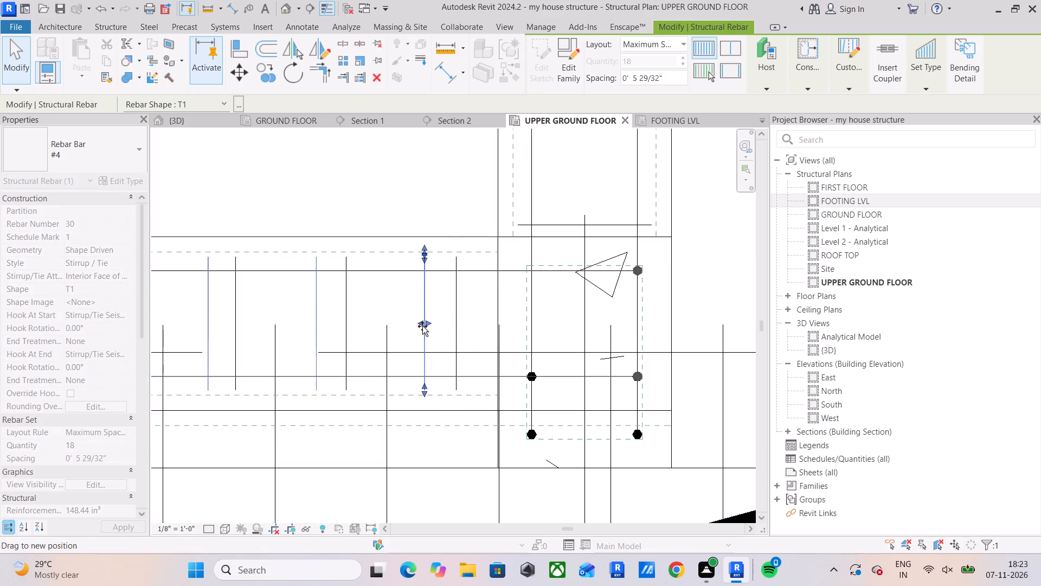
pyautogui.moveTo(422, 326); pyautogui.dragTo(391, 330)
pyautogui.click(431, 317)
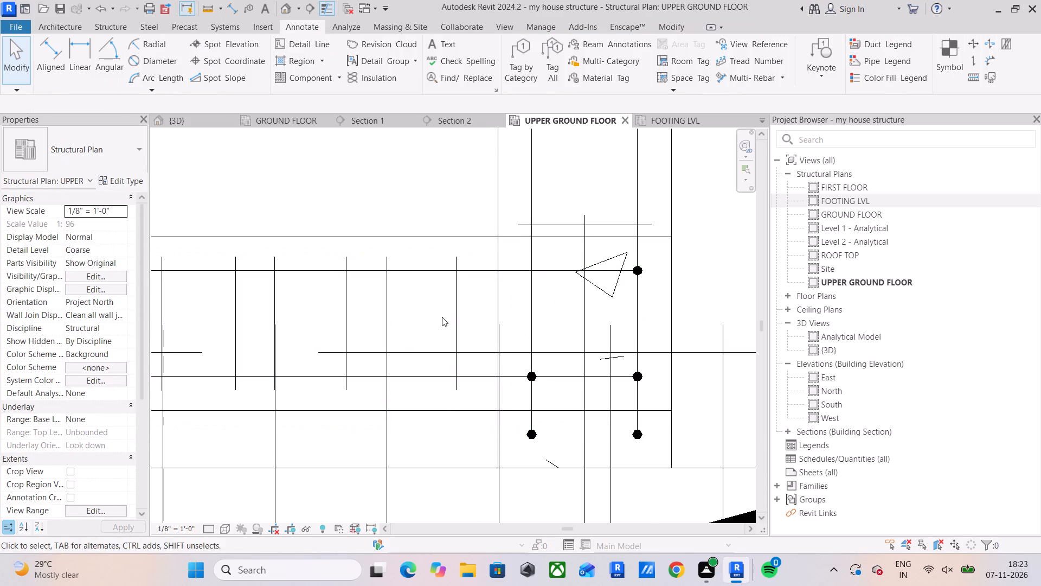
# Delete the overlapping T1 stirrup set in the beam along the west slab's north edge.
pyautogui.click(459, 309)
pyautogui.press('Delete')
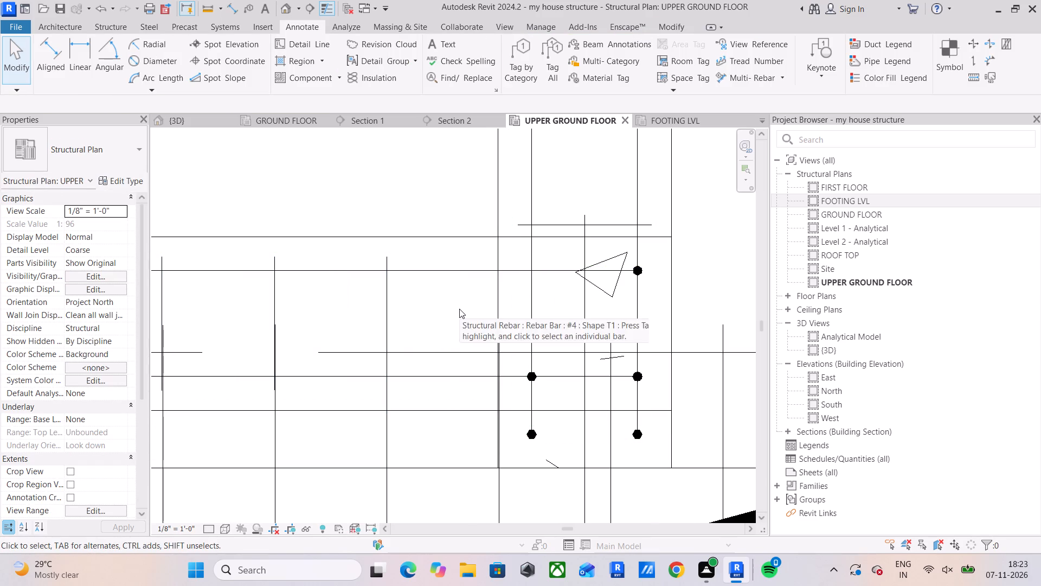
# Pull the west end of the north edge beam's T1 stirrup set east to line up with the westernmost north–south slab bar.
pyautogui.scroll(-4, 459, 309)
pyautogui.moveTo(457, 309); pyautogui.dragTo(605, 284, button='middle')
pyautogui.scroll(-4, 570, 321)
pyautogui.moveTo(536, 323); pyautogui.dragTo(519, 329, button='middle')
pyautogui.moveTo(376, 329); pyautogui.dragTo(810, 387, button='middle')
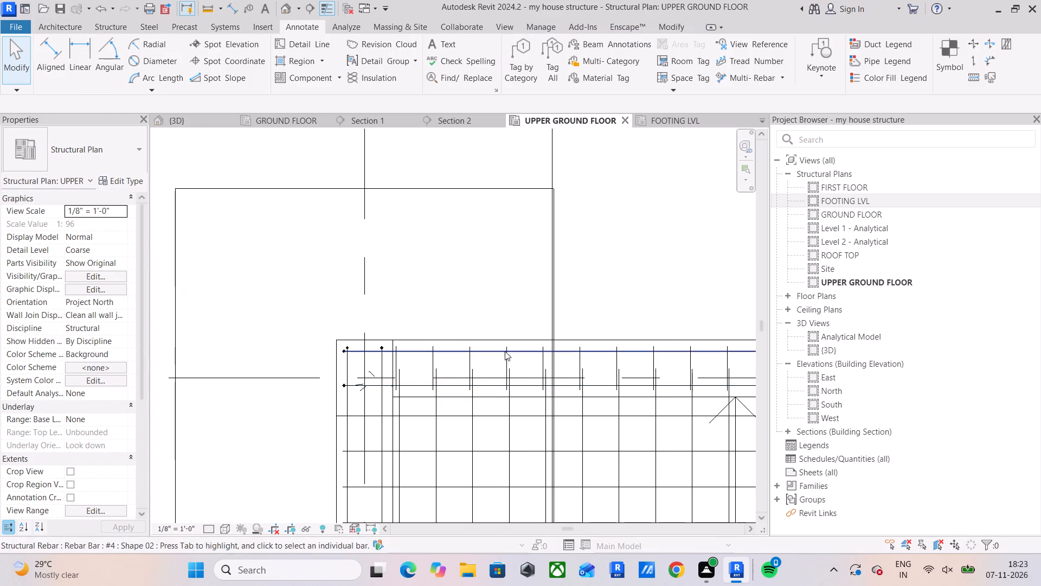
pyautogui.scroll(5, 464, 364)
pyautogui.click(327, 361)
pyautogui.scroll(4, 330, 361)
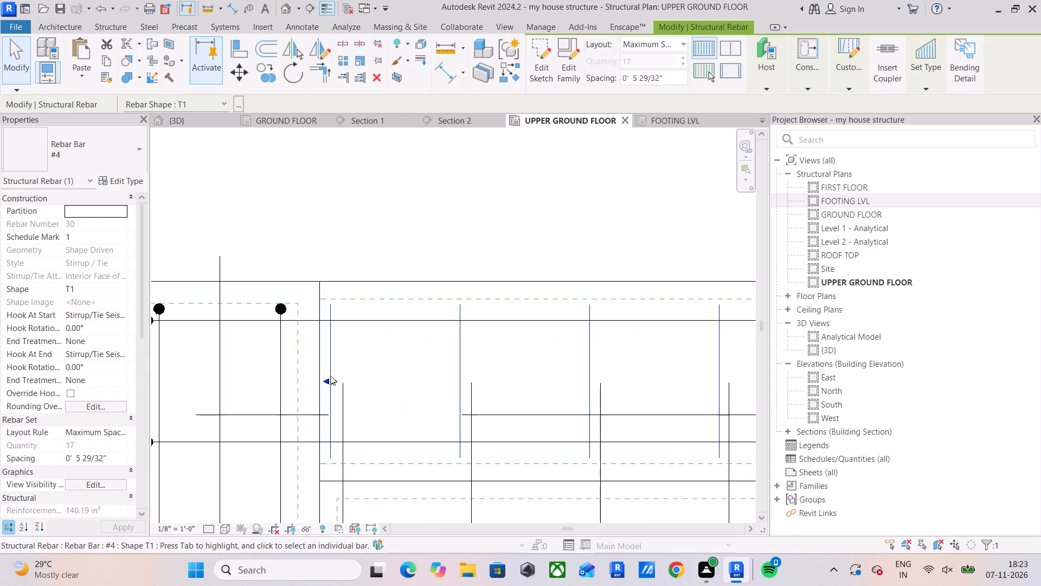
pyautogui.moveTo(333, 379); pyautogui.dragTo(340, 383)
pyautogui.click(403, 364)
pyautogui.scroll(-5, 408, 367)
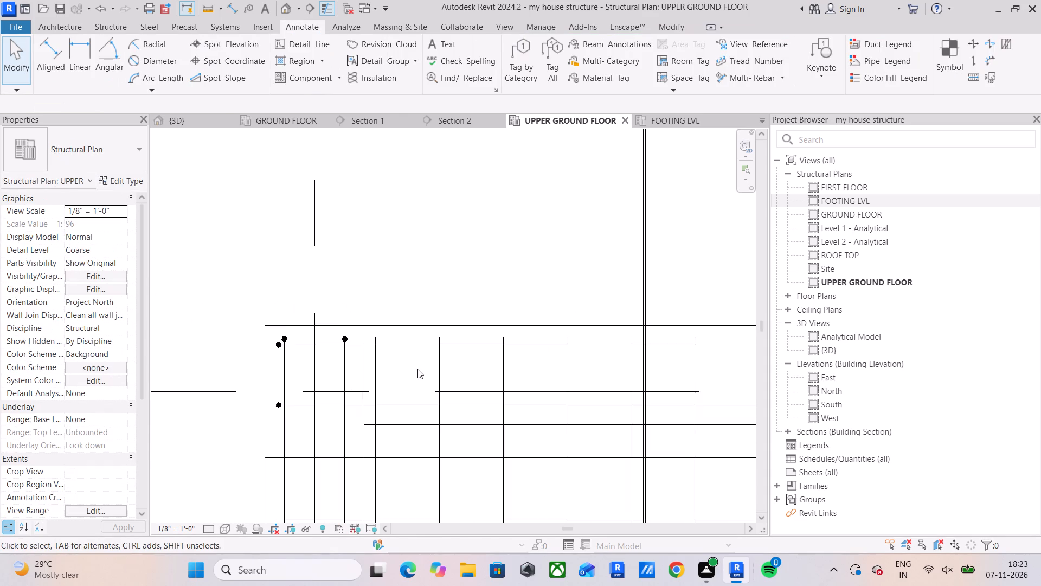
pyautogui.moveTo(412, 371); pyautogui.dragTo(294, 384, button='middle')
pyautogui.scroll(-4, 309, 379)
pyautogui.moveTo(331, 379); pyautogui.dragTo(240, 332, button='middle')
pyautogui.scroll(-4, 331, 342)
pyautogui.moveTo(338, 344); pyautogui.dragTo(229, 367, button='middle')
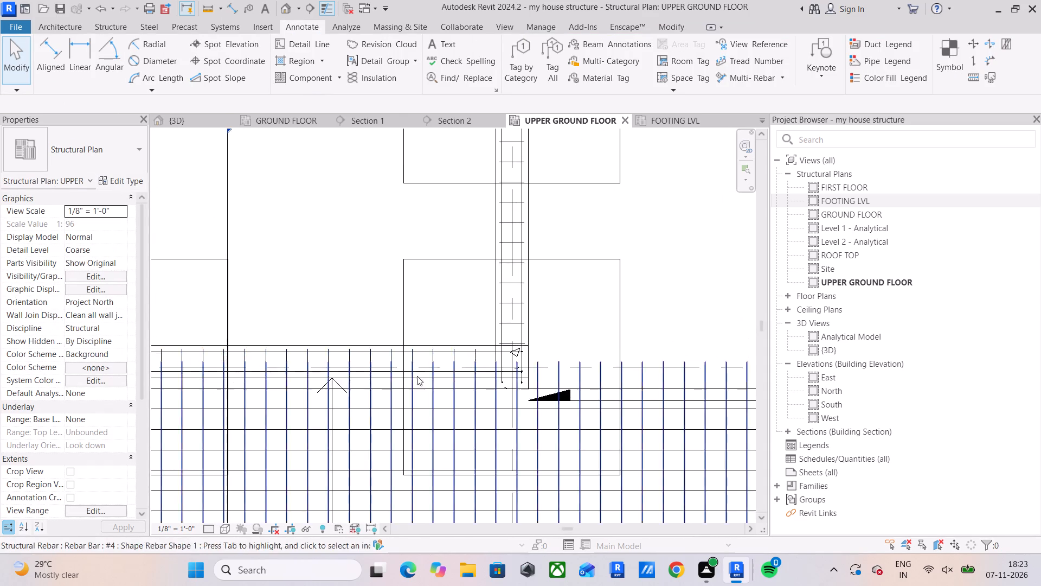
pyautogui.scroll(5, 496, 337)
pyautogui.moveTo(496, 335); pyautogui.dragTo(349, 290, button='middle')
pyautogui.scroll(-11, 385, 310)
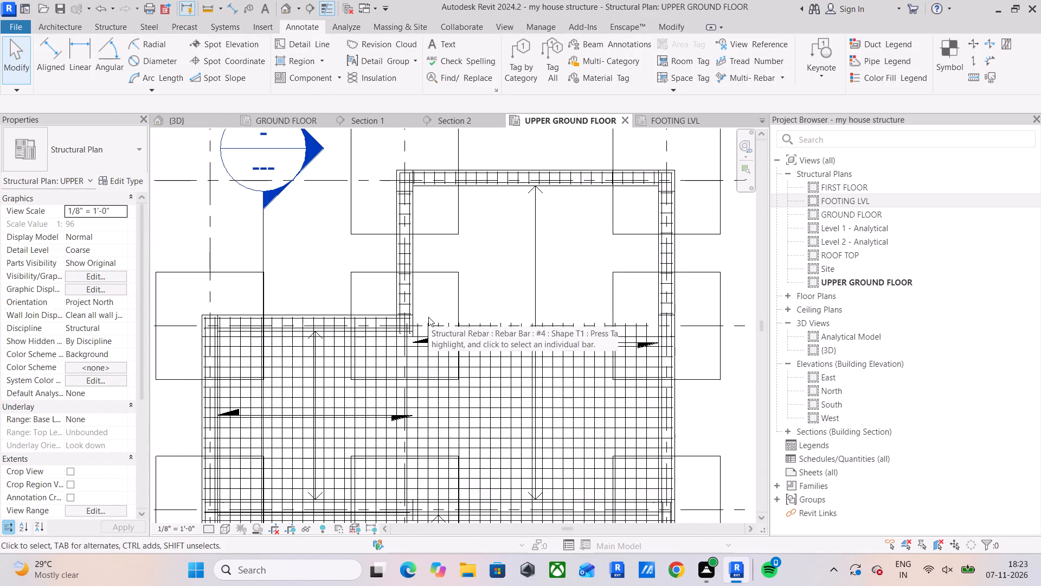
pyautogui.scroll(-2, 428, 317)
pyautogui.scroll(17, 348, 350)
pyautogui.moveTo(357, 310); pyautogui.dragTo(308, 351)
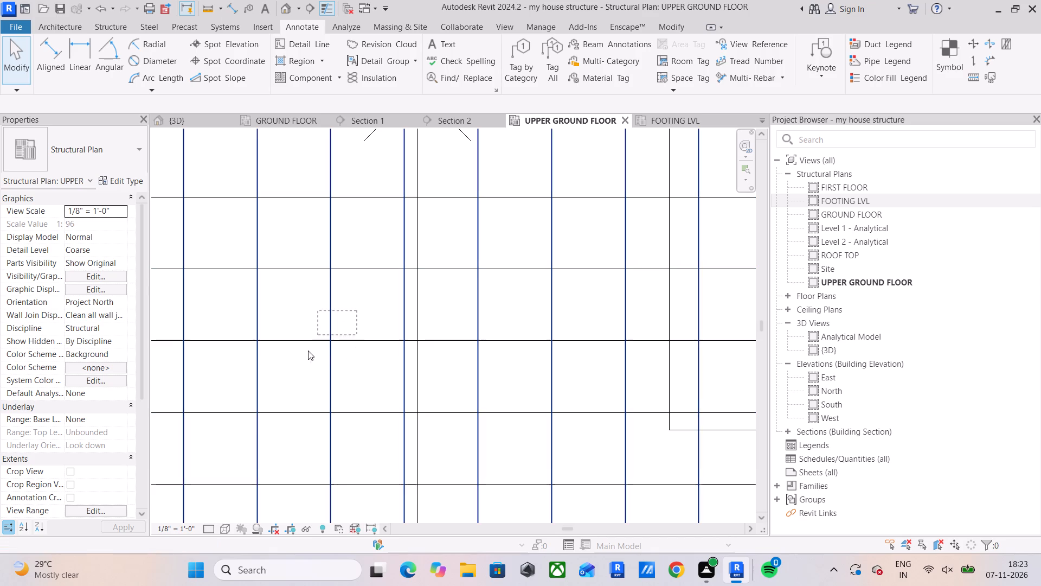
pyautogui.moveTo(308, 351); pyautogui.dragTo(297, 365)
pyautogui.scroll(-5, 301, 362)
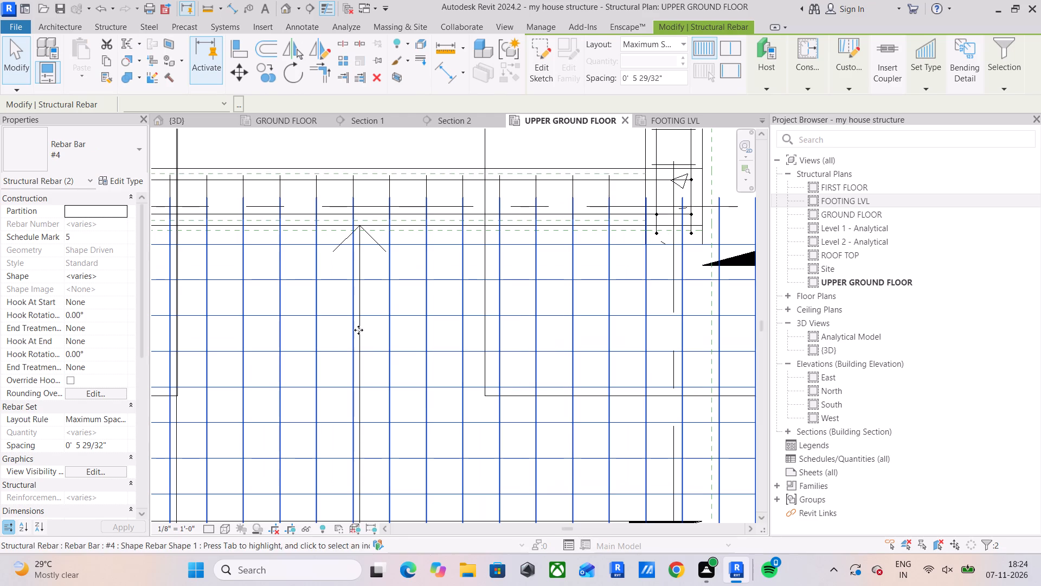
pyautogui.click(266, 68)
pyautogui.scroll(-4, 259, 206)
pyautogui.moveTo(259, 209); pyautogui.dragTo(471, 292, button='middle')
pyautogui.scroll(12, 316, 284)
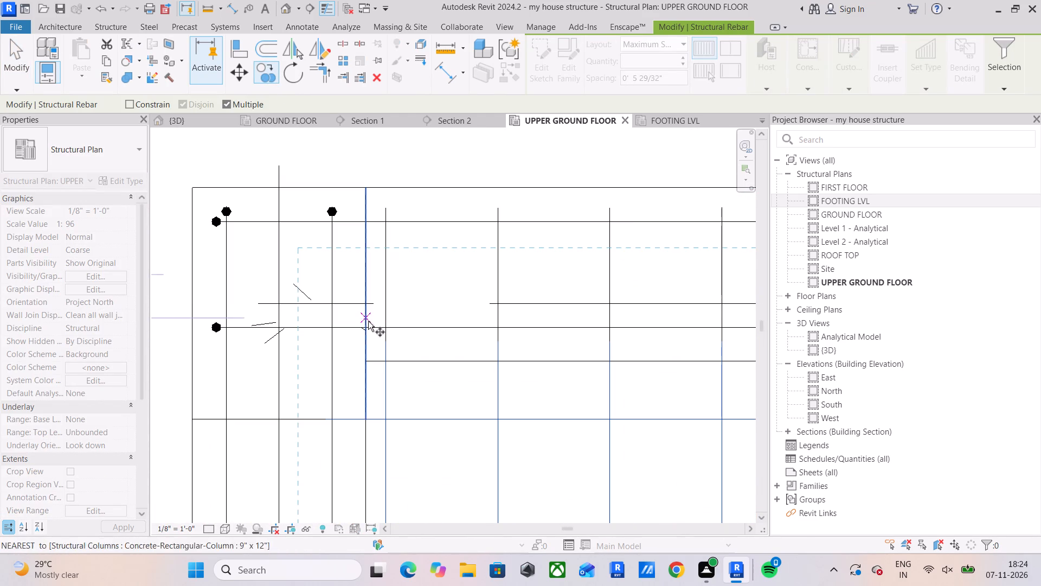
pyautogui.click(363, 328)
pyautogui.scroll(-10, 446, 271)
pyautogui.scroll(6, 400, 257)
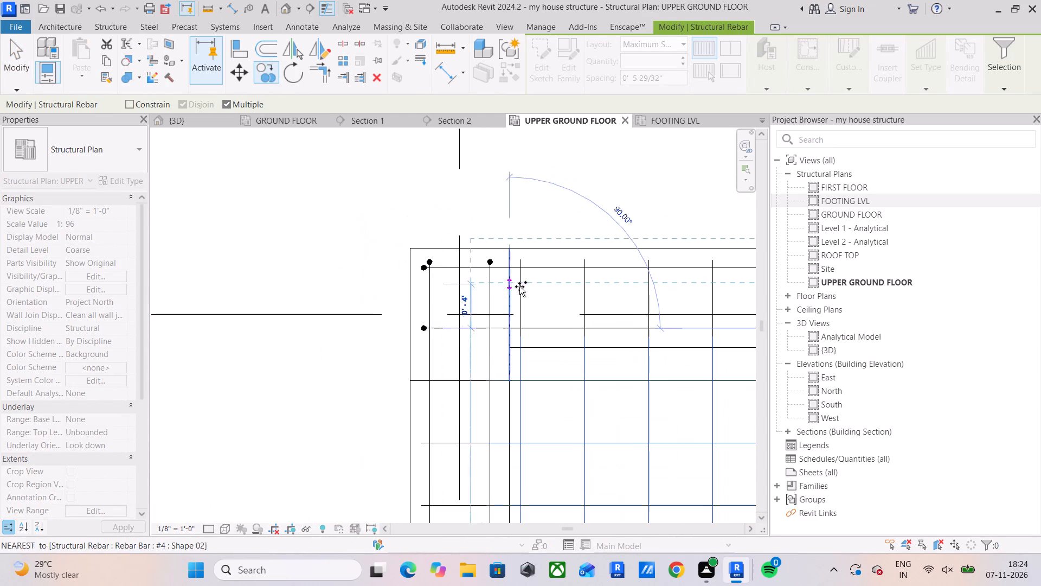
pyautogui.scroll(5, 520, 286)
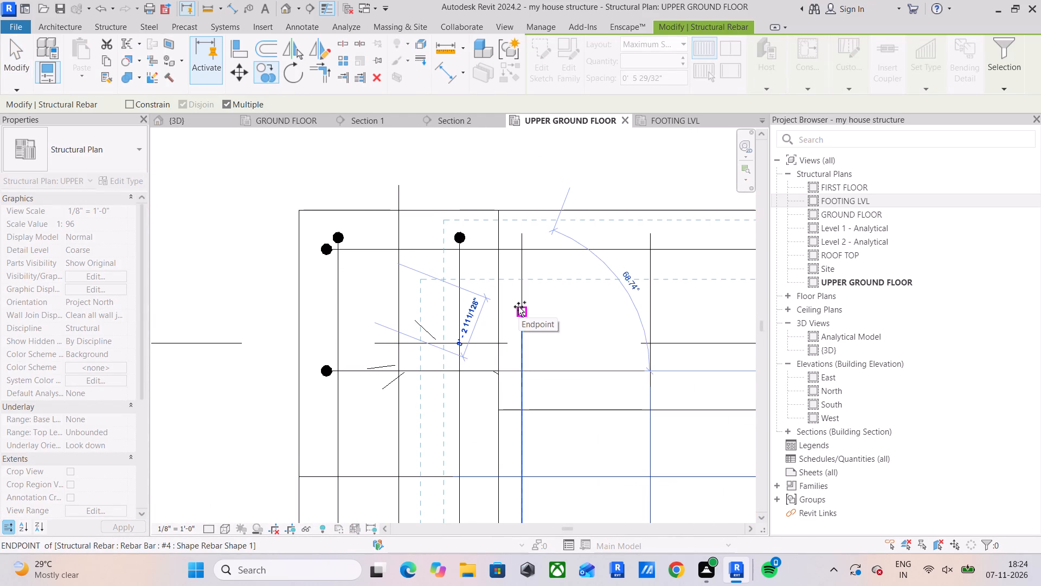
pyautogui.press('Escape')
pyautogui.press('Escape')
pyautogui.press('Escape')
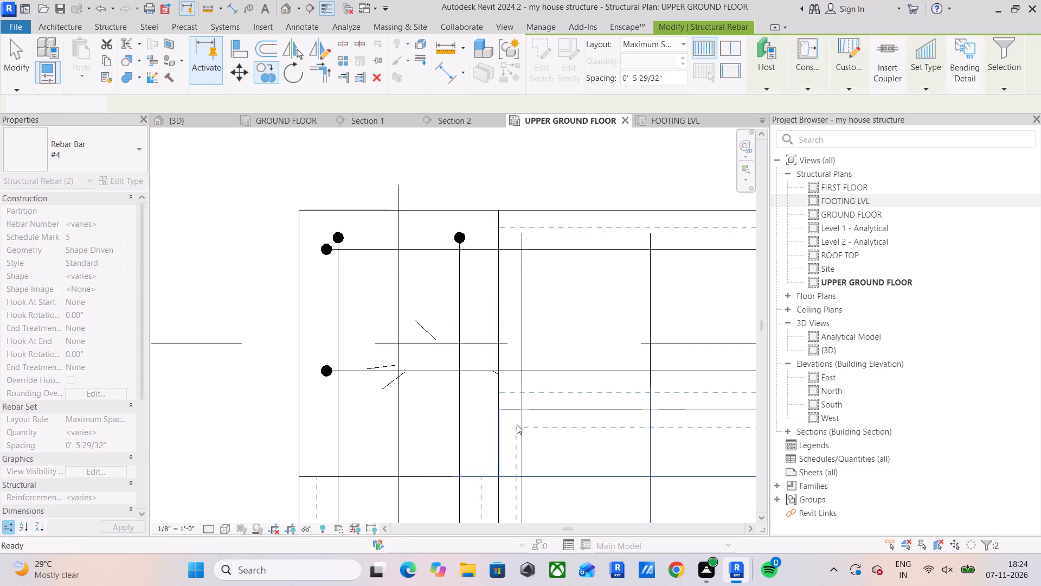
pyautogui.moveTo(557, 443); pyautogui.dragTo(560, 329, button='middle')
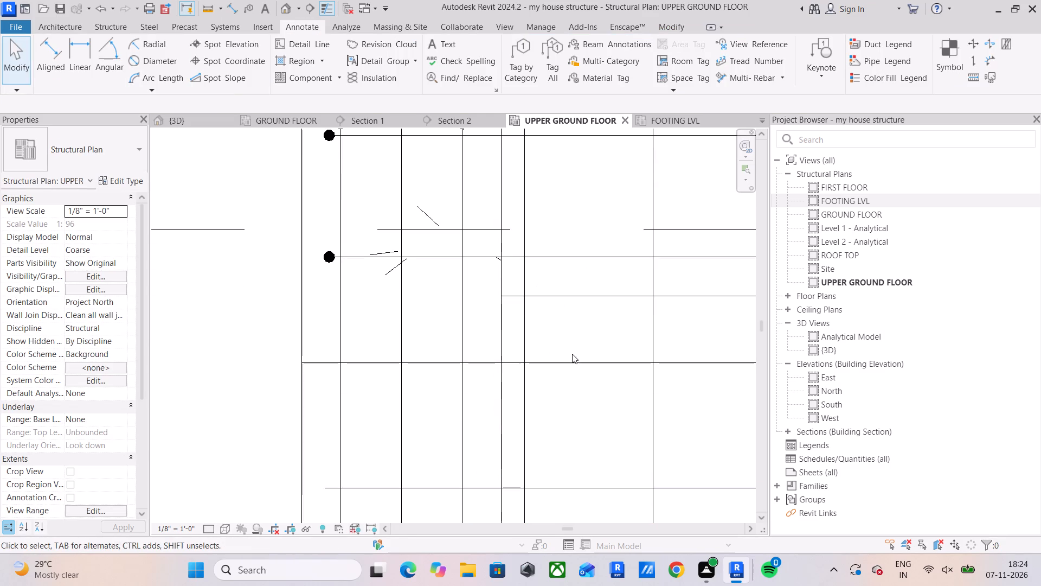
# Copy both slab bar sets from the west slab's northwest inner corner to the open north bay's northwest inner corner.
pyautogui.moveTo(564, 337); pyautogui.dragTo(516, 387)
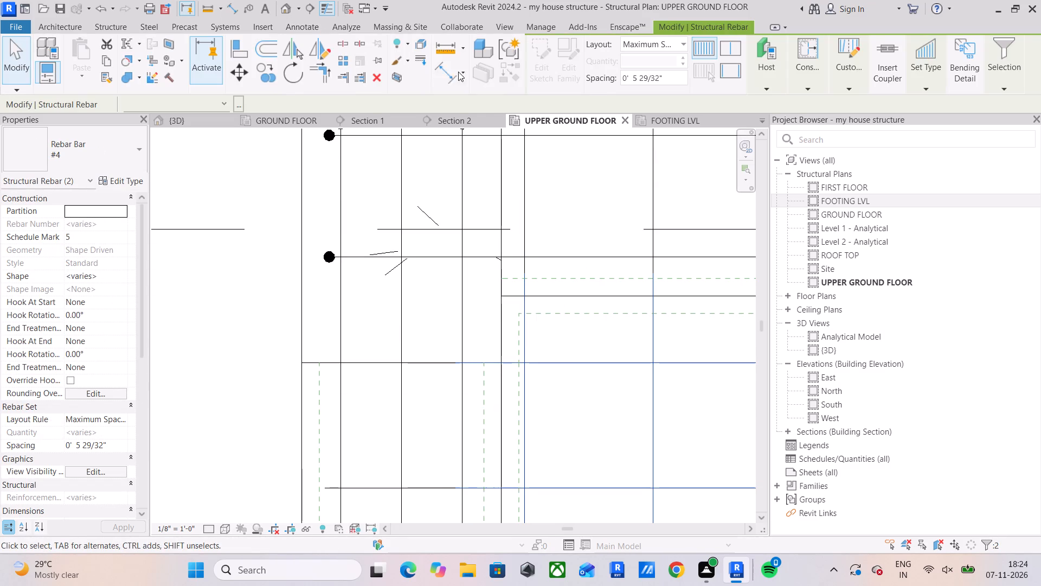
pyautogui.moveTo(270, 72); pyautogui.dragTo(271, 80)
pyautogui.click(501, 295)
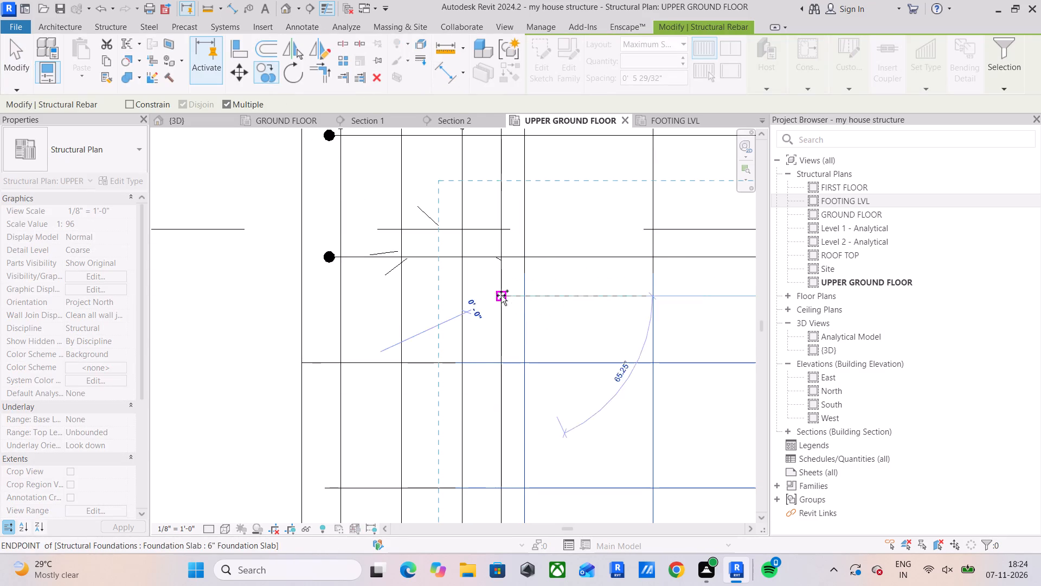
pyautogui.scroll(-5, 616, 267)
pyautogui.moveTo(594, 285); pyautogui.dragTo(299, 442, button='middle')
pyautogui.scroll(-5, 548, 350)
pyautogui.scroll(1, 597, 340)
pyautogui.scroll(-3, 594, 340)
pyautogui.moveTo(588, 340); pyautogui.dragTo(227, 417, button='middle')
pyautogui.scroll(-2, 228, 416)
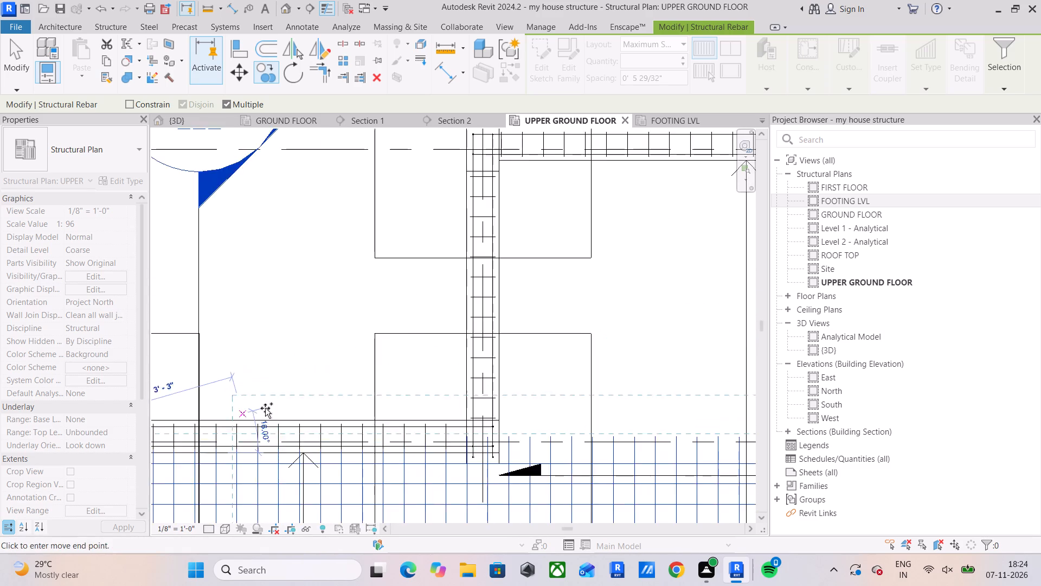
pyautogui.scroll(-3, 265, 408)
pyautogui.moveTo(461, 361); pyautogui.dragTo(416, 431, button='middle')
pyautogui.scroll(17, 451, 328)
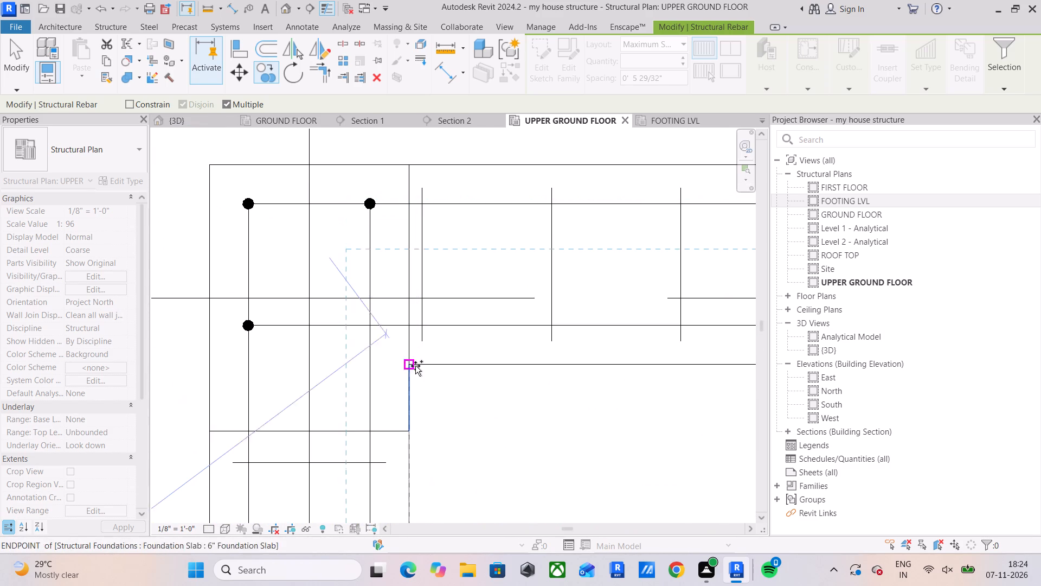
pyautogui.click(409, 367)
pyautogui.scroll(-5, 420, 366)
pyautogui.moveTo(428, 366); pyautogui.dragTo(438, 250, button='middle')
pyautogui.scroll(1, 439, 242)
pyautogui.press('Escape')
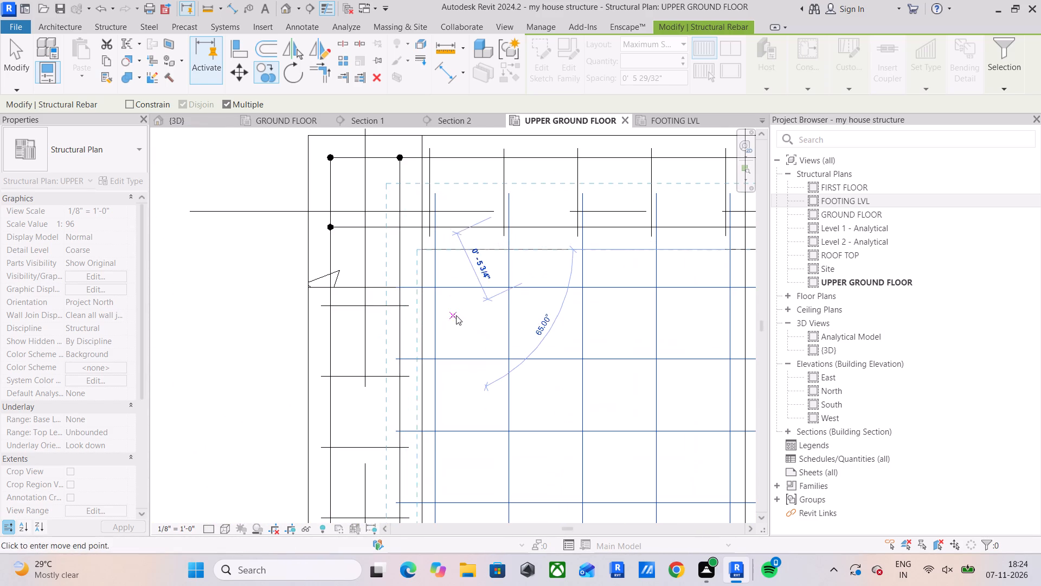
pyautogui.press('Escape')
pyautogui.press('Escape')
pyautogui.press('Escape')
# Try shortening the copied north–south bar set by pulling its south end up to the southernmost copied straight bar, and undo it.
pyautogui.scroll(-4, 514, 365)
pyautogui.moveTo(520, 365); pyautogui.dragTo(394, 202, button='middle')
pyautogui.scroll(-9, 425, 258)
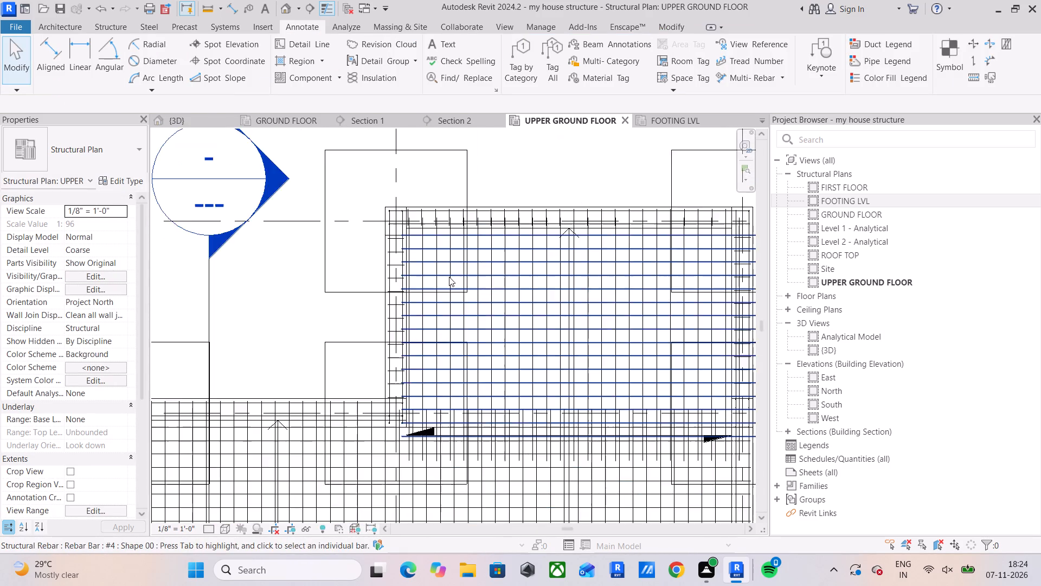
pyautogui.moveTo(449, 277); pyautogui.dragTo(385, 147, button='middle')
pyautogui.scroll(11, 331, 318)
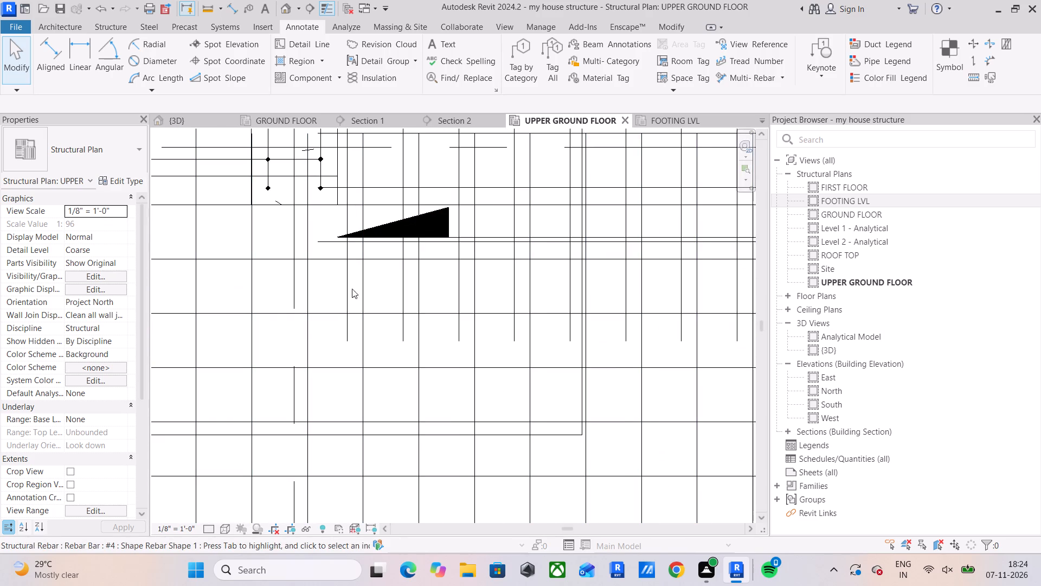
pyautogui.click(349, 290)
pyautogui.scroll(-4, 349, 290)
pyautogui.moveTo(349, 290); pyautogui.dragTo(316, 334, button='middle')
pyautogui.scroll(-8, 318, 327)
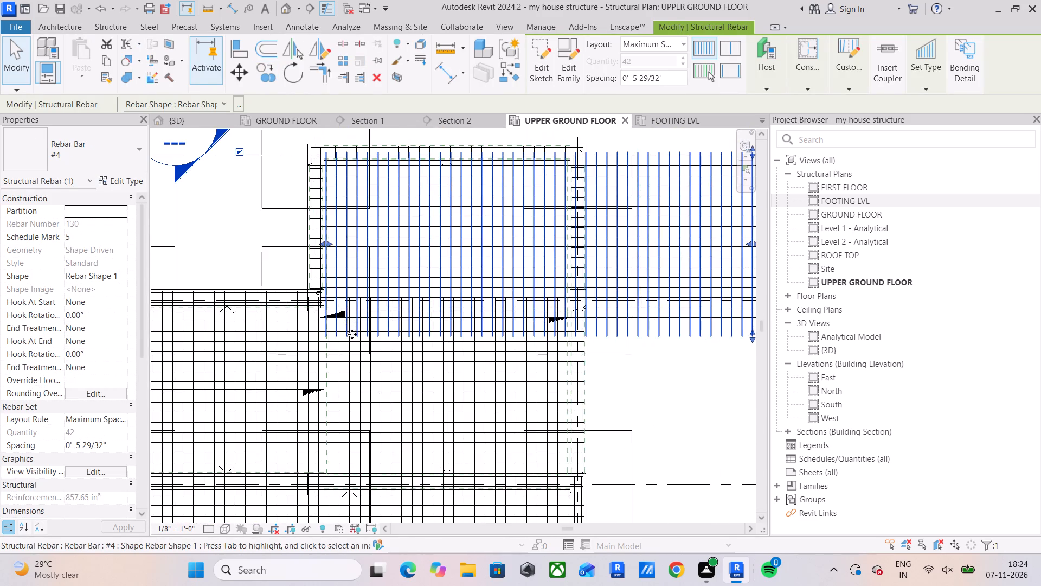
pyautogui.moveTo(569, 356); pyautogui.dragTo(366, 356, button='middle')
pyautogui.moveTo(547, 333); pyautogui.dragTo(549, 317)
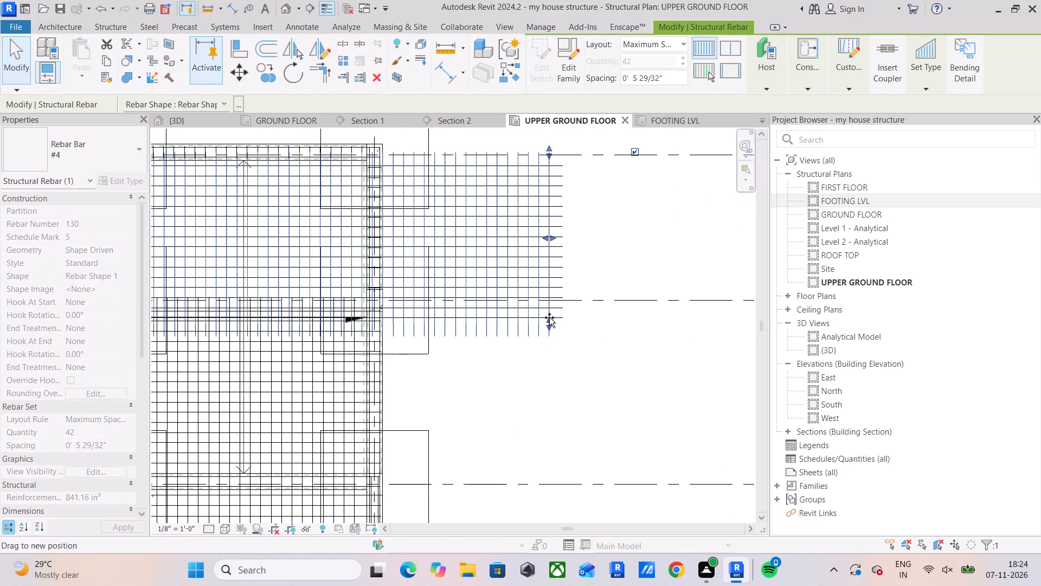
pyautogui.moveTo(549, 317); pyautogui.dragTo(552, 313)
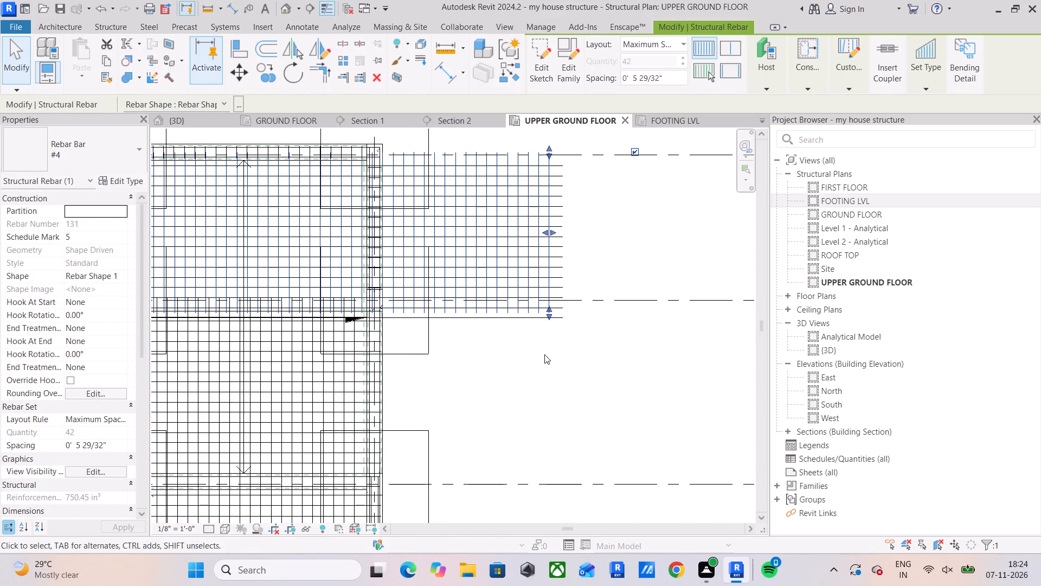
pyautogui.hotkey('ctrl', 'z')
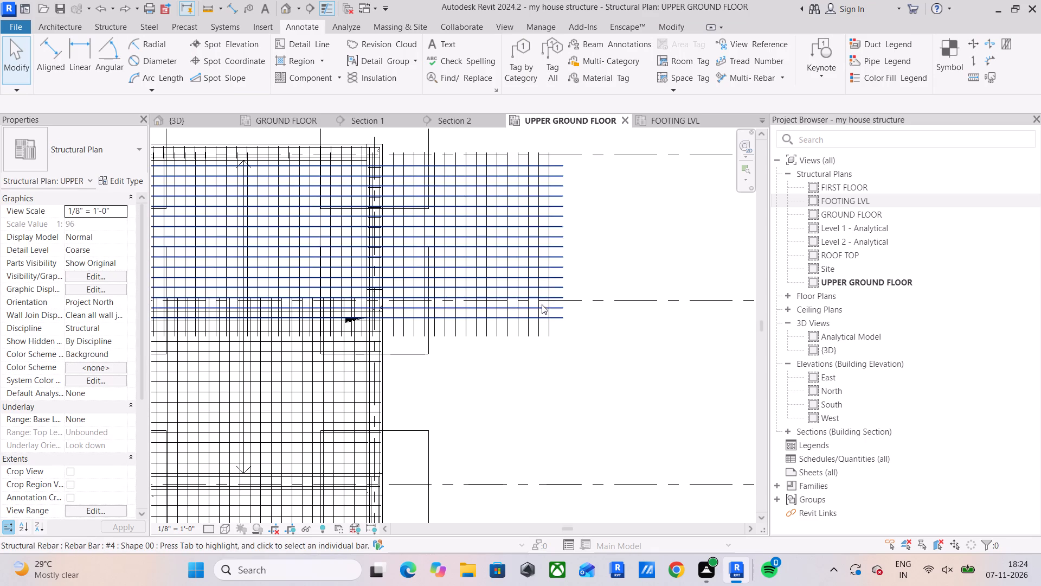
# Pull the east end of the copied straight east–west bar set west so the bars end inside the north bay's east beam.
pyautogui.scroll(4, 536, 326)
pyautogui.click(555, 313)
pyautogui.scroll(-5, 581, 303)
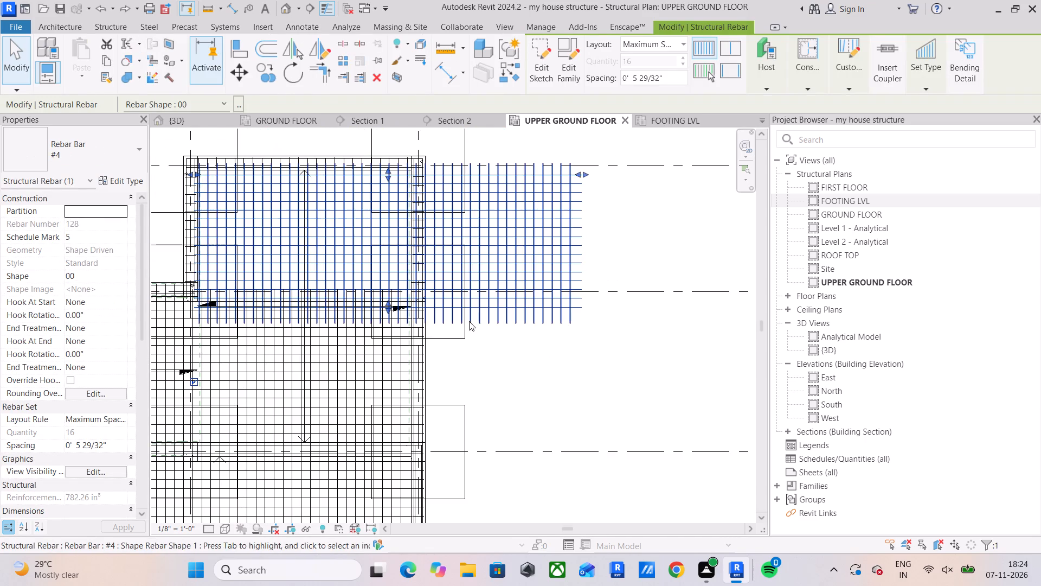
pyautogui.moveTo(579, 174); pyautogui.dragTo(409, 175)
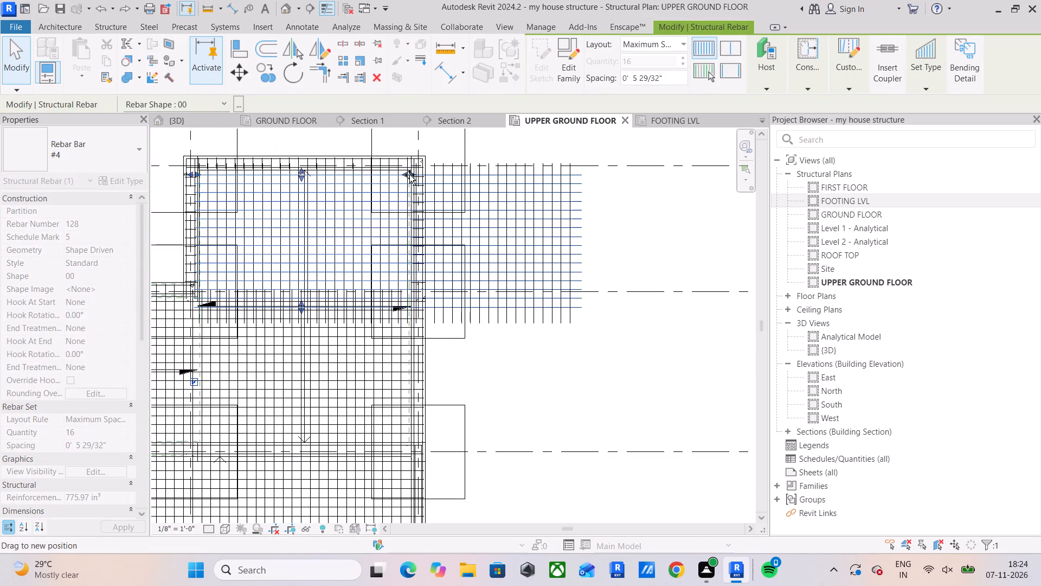
pyautogui.moveTo(409, 175); pyautogui.dragTo(396, 176)
pyautogui.scroll(6, 395, 176)
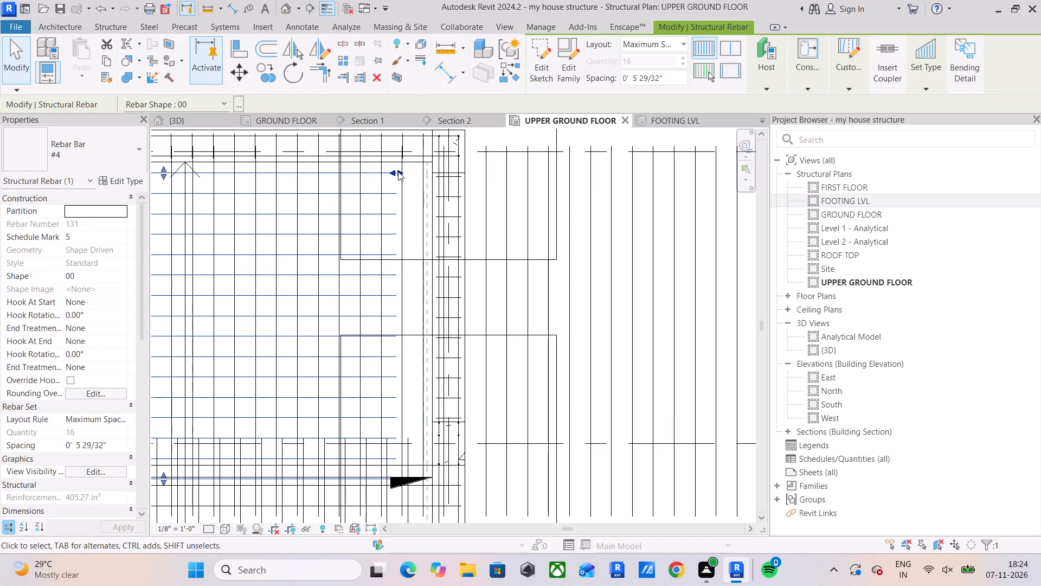
pyautogui.moveTo(399, 169); pyautogui.dragTo(400, 169)
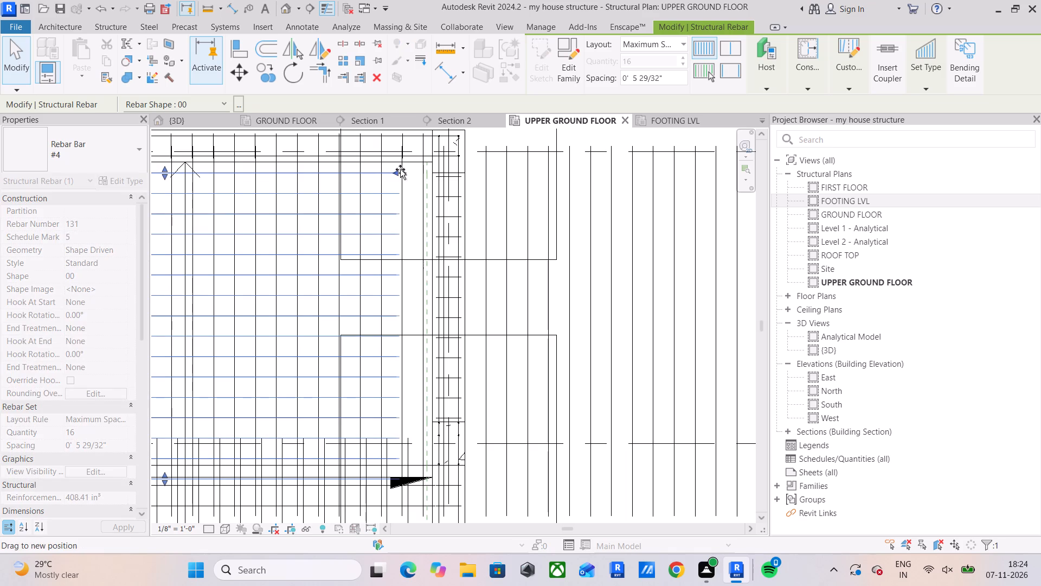
pyautogui.moveTo(400, 169); pyautogui.dragTo(439, 170)
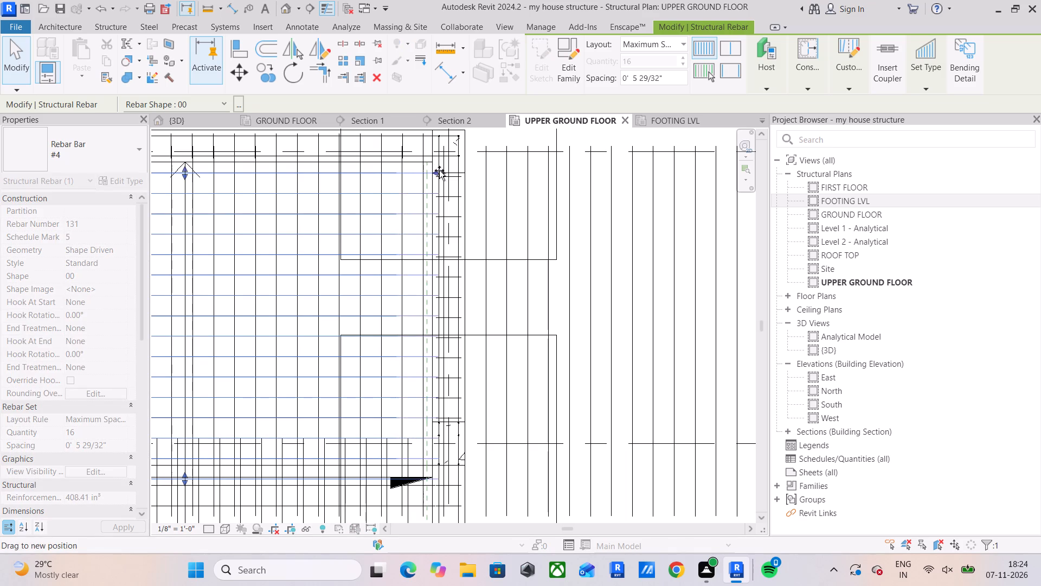
pyautogui.moveTo(439, 170); pyautogui.dragTo(443, 171)
pyautogui.scroll(5, 459, 176)
pyautogui.moveTo(464, 179); pyautogui.dragTo(481, 164, button='middle')
pyautogui.scroll(-4, 477, 195)
pyautogui.moveTo(477, 197); pyautogui.dragTo(491, 168, button='middle')
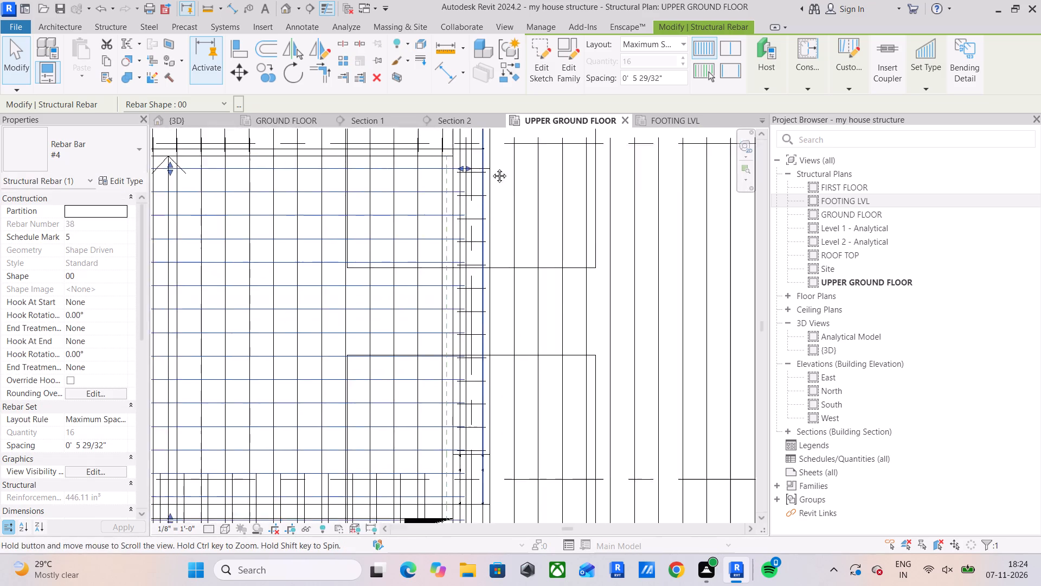
# Inspect the copied north–south bar set along the north bay's south edge in plan, and compare it with Section 2.
pyautogui.moveTo(491, 168); pyautogui.dragTo(506, 111, button='middle')
pyautogui.scroll(1, 506, 112)
pyautogui.moveTo(519, 235); pyautogui.dragTo(547, 148, button='middle')
pyautogui.scroll(-3, 481, 245)
pyautogui.moveTo(479, 249); pyautogui.dragTo(585, 239, button='middle')
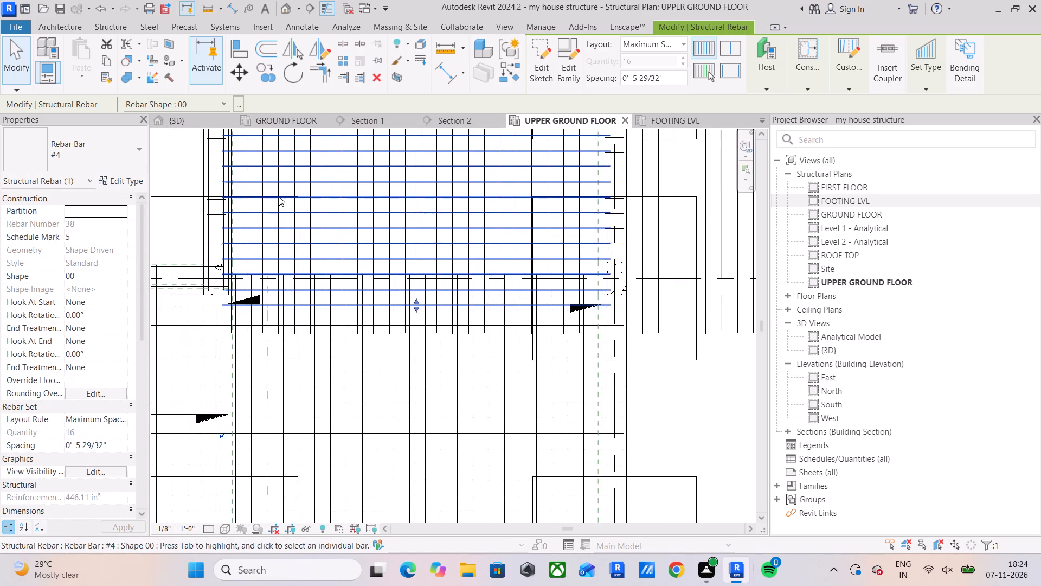
pyautogui.scroll(6, 244, 322)
pyautogui.click(249, 339)
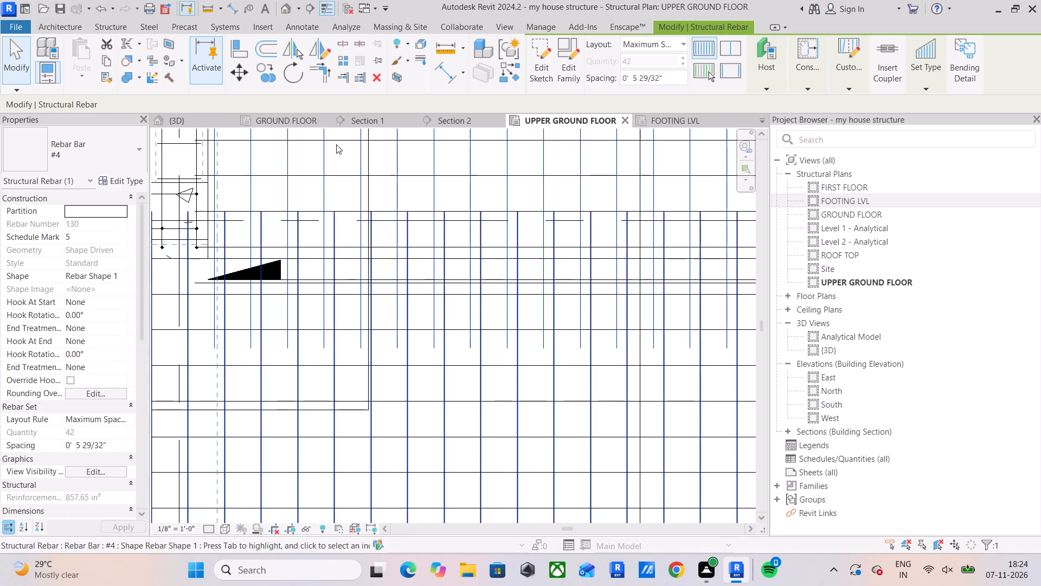
pyautogui.click(463, 124)
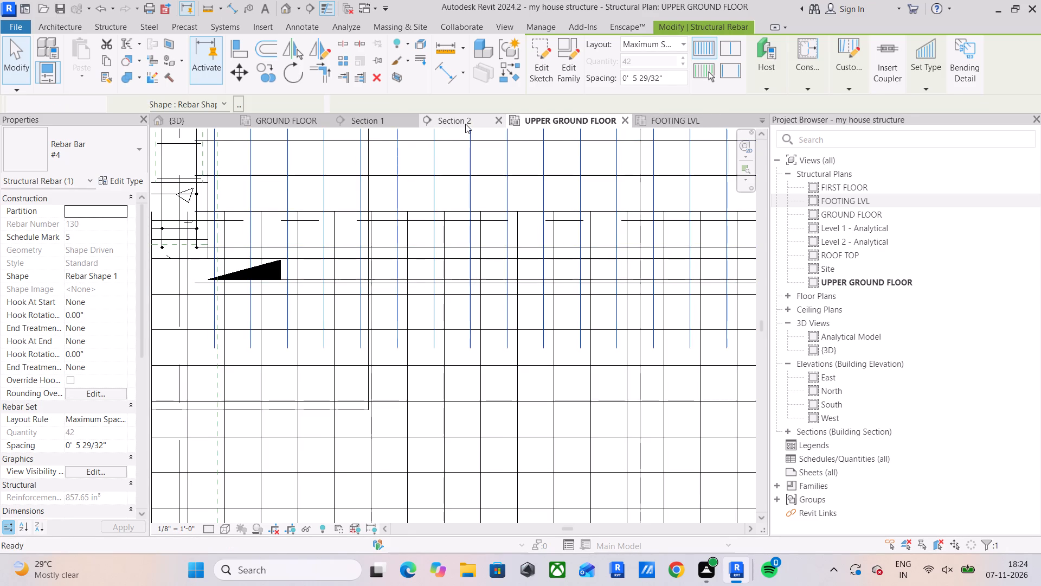
pyautogui.moveTo(518, 356); pyautogui.dragTo(477, 270, button='middle')
pyautogui.scroll(-4, 477, 270)
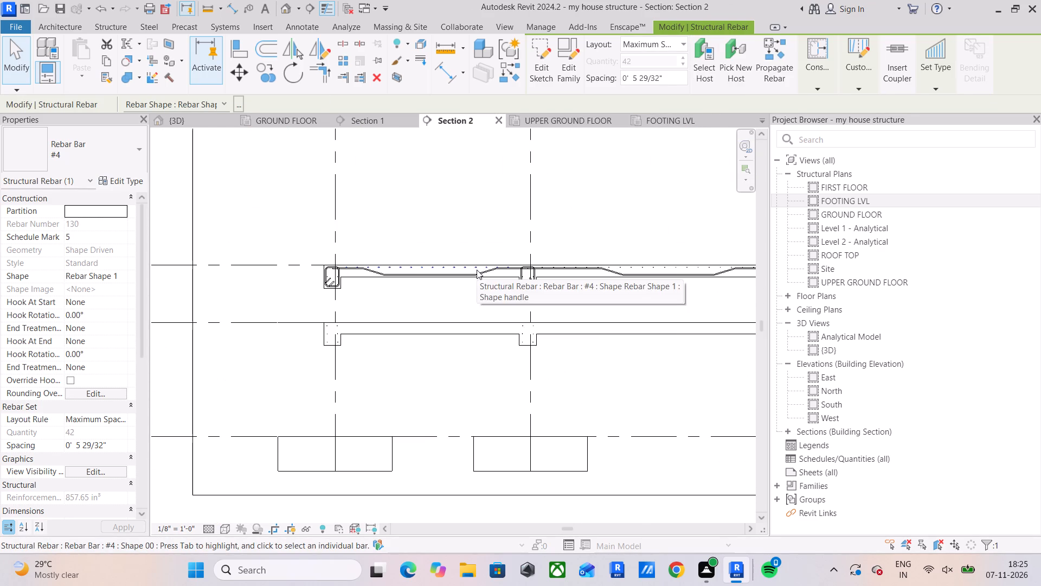
# Move the Section 2 line east on the GROUND FLOOR plan so it cuts through the north bay.
pyautogui.click(294, 122)
pyautogui.scroll(-3, 518, 199)
pyautogui.scroll(6, 406, 218)
pyautogui.moveTo(468, 186); pyautogui.dragTo(458, 205, button='middle')
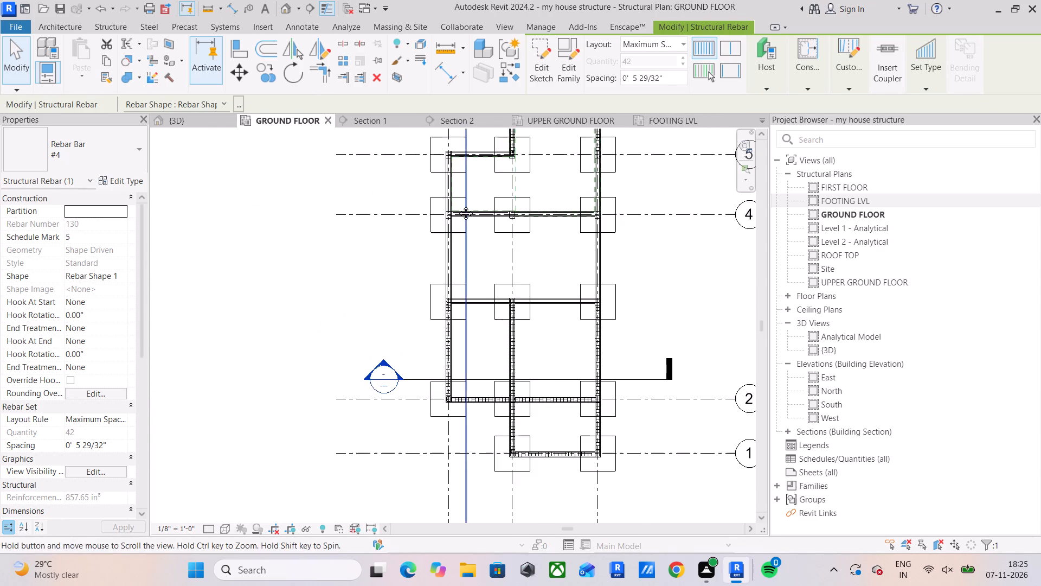
pyautogui.moveTo(458, 205); pyautogui.dragTo(387, 340, button='middle')
pyautogui.scroll(4, 372, 301)
pyautogui.click(396, 265)
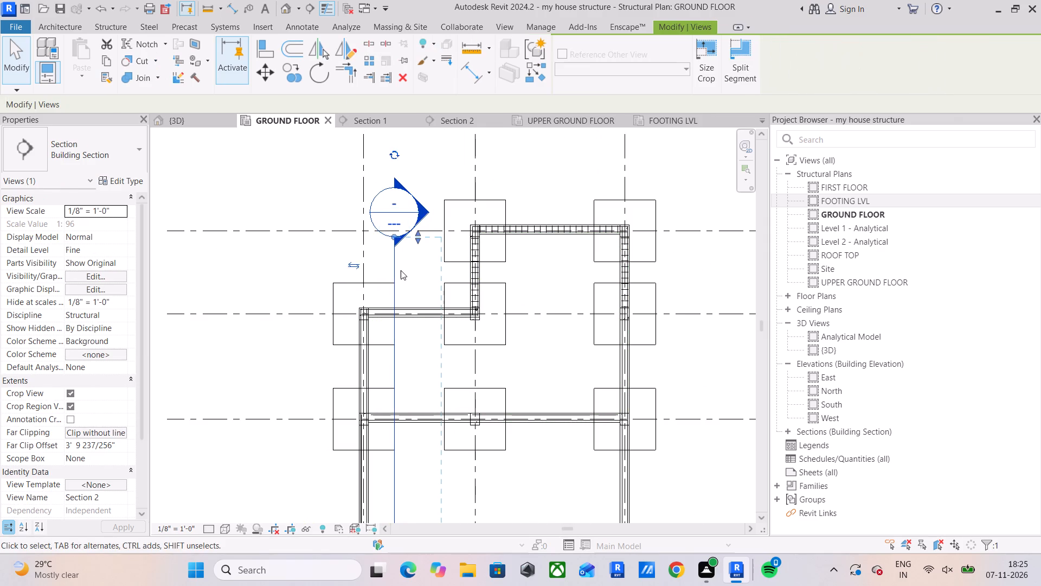
pyautogui.moveTo(396, 271); pyautogui.dragTo(522, 242)
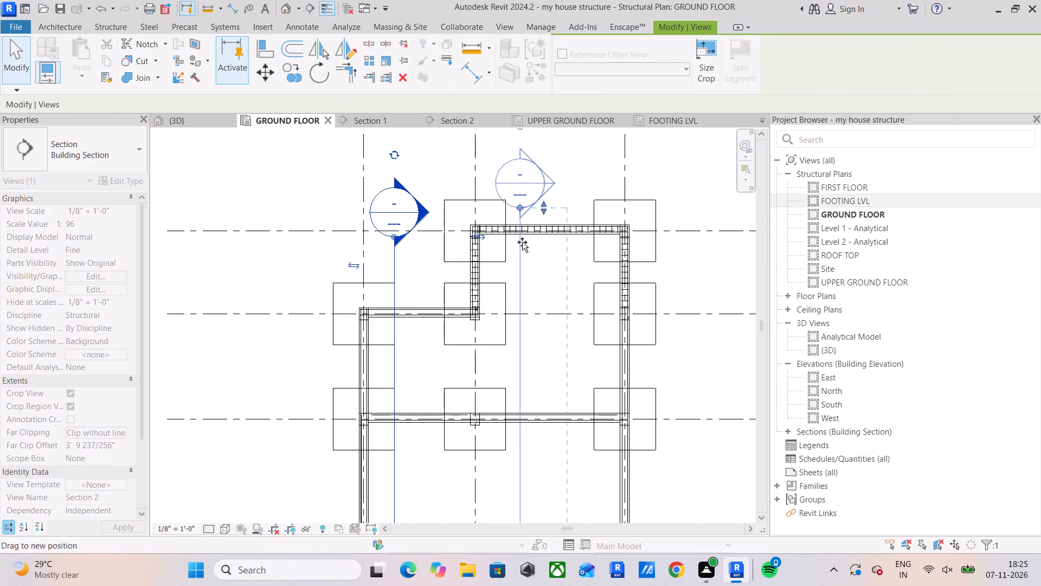
pyautogui.moveTo(522, 242); pyautogui.dragTo(517, 236)
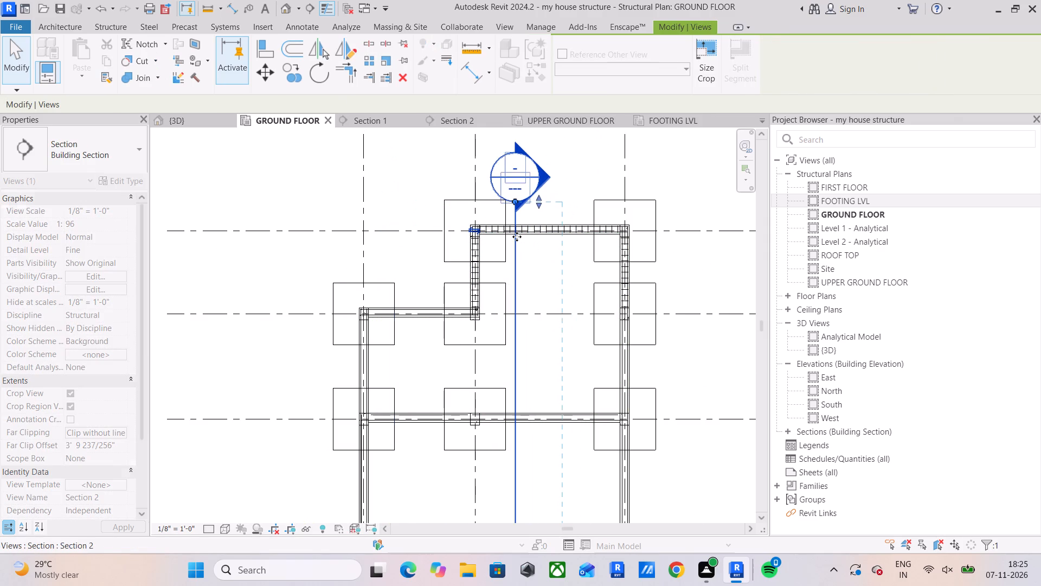
# Open the sketch of the north bay's cranked bar in Section 2 and examine its south end where it overlaps the adjoining bar.
pyautogui.click(446, 117)
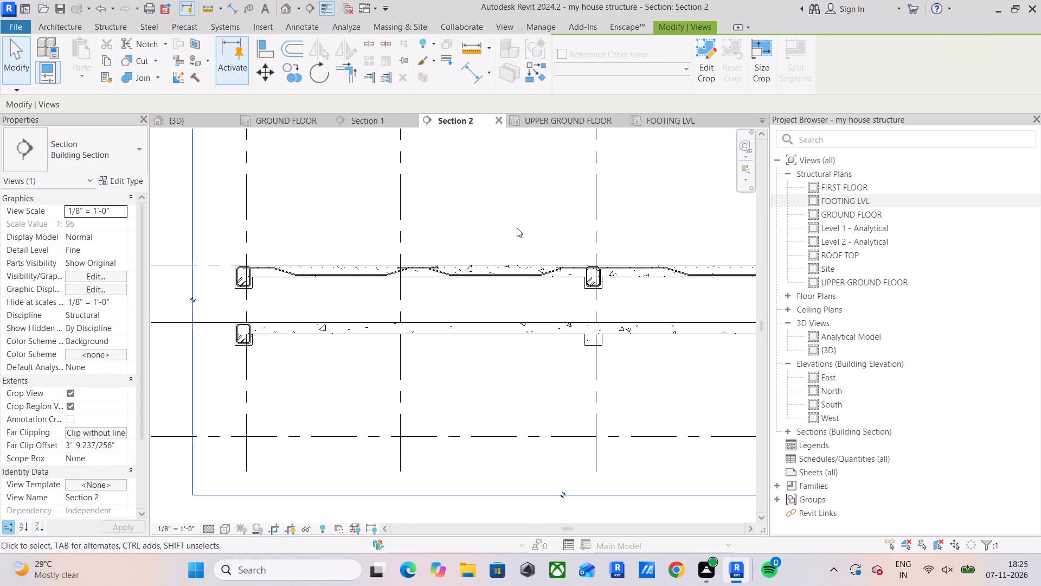
pyautogui.scroll(4, 358, 276)
pyautogui.click(358, 269)
pyautogui.moveTo(358, 269); pyautogui.dragTo(496, 278, button='middle')
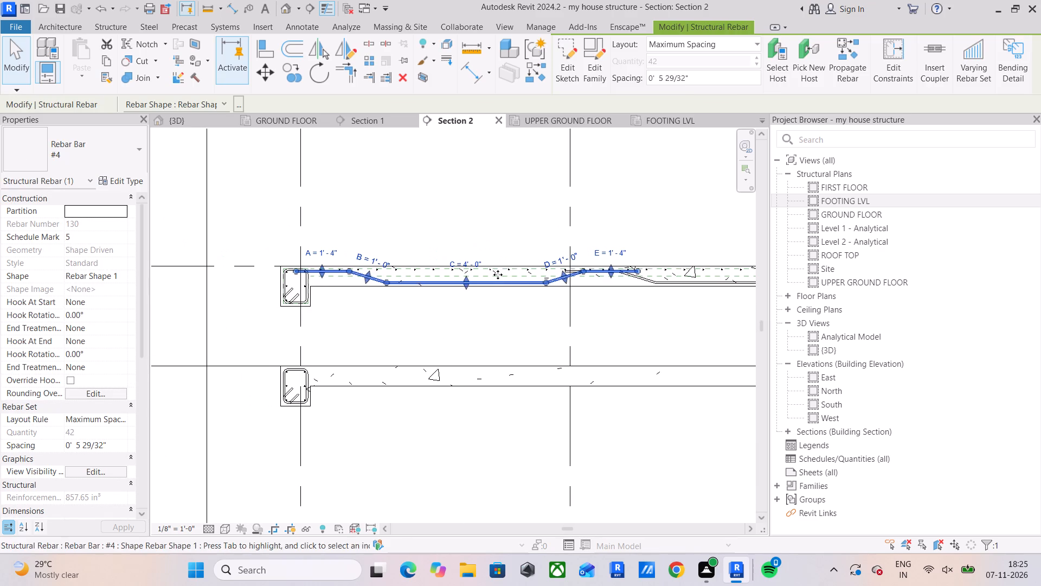
pyautogui.click(573, 56)
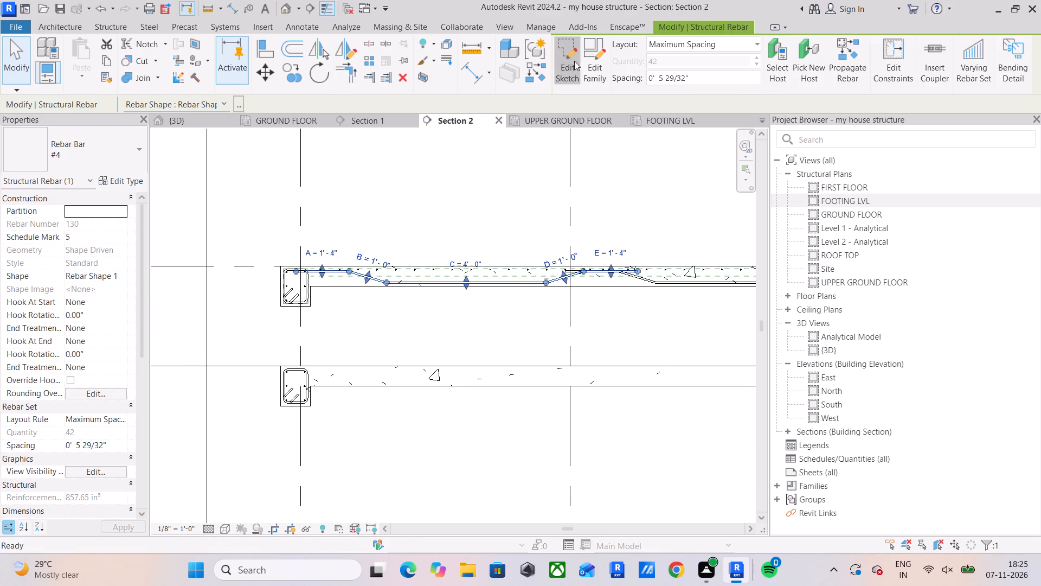
pyautogui.scroll(5, 489, 291)
pyautogui.scroll(-4, 481, 276)
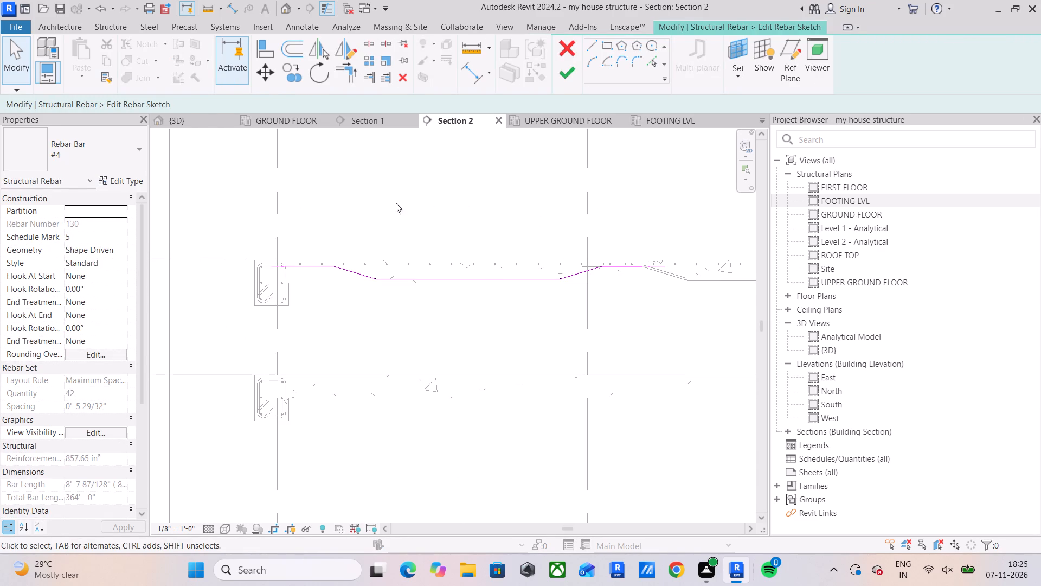
pyautogui.scroll(14, 685, 282)
pyautogui.scroll(-4, 520, 260)
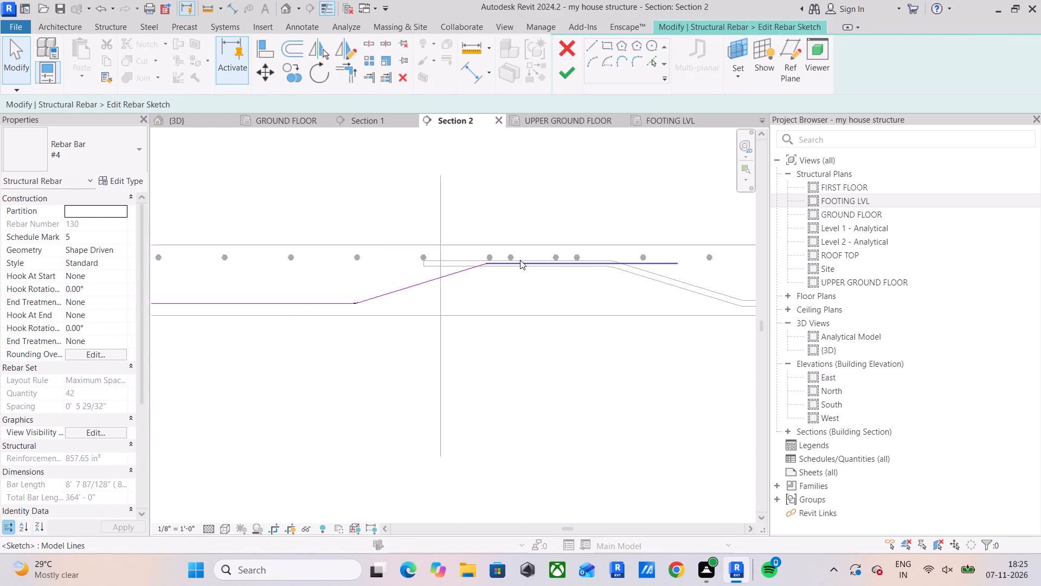
pyautogui.scroll(-11, 520, 260)
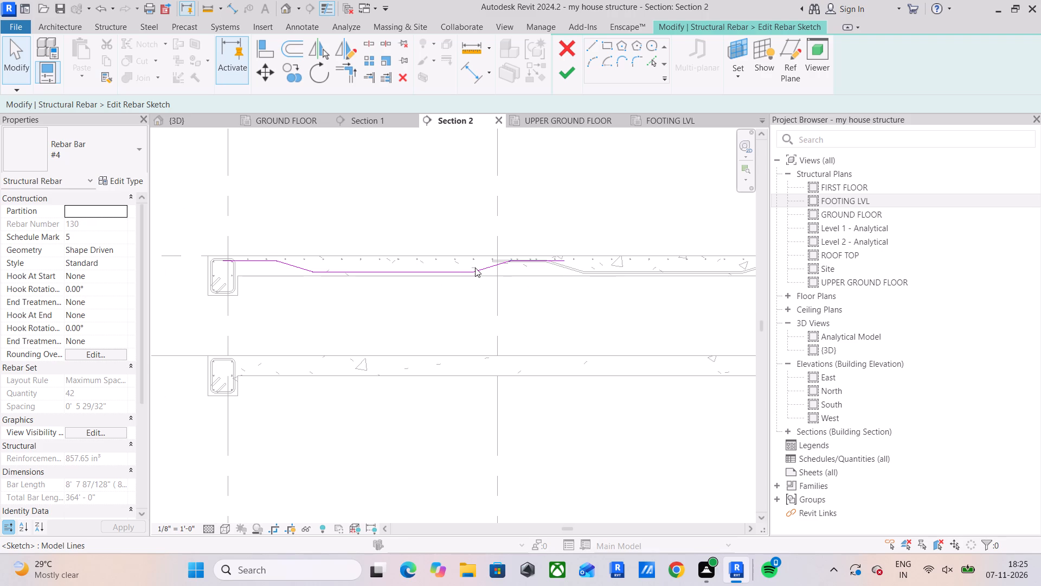
pyautogui.scroll(10, 510, 242)
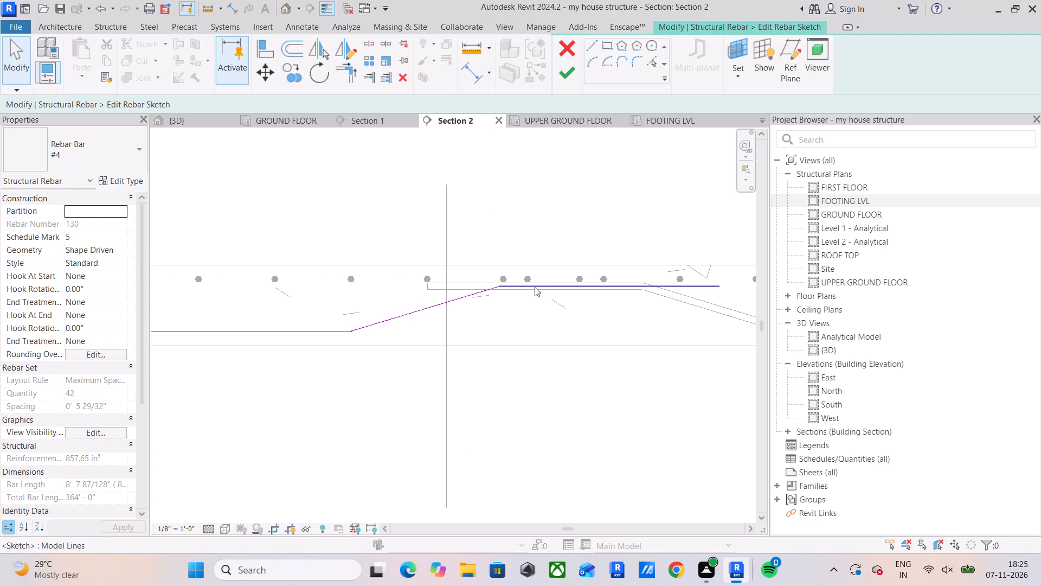
pyautogui.moveTo(549, 301); pyautogui.dragTo(538, 306, button='middle')
pyautogui.scroll(-3, 516, 305)
pyautogui.moveTo(510, 306); pyautogui.dragTo(418, 278, button='middle')
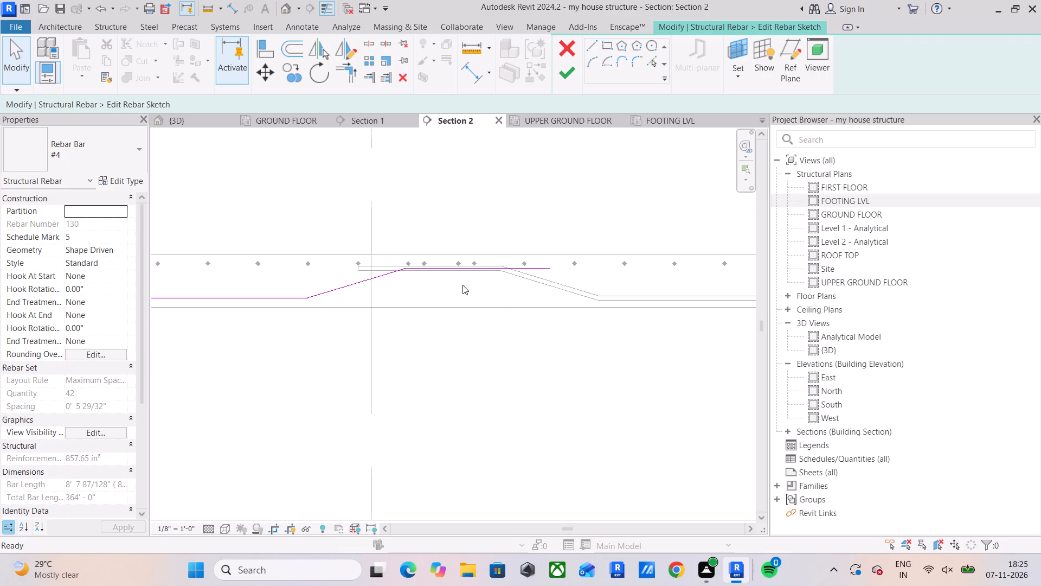
# Examine the north bay's south edge in the UPPER GROUND FLOOR and GROUND FLOOR plans, and finish the bar sketch without edits.
pyautogui.click(552, 119)
pyautogui.scroll(-8, 531, 224)
pyautogui.moveTo(528, 231); pyautogui.dragTo(472, 294, button='middle')
pyautogui.scroll(-1, 466, 300)
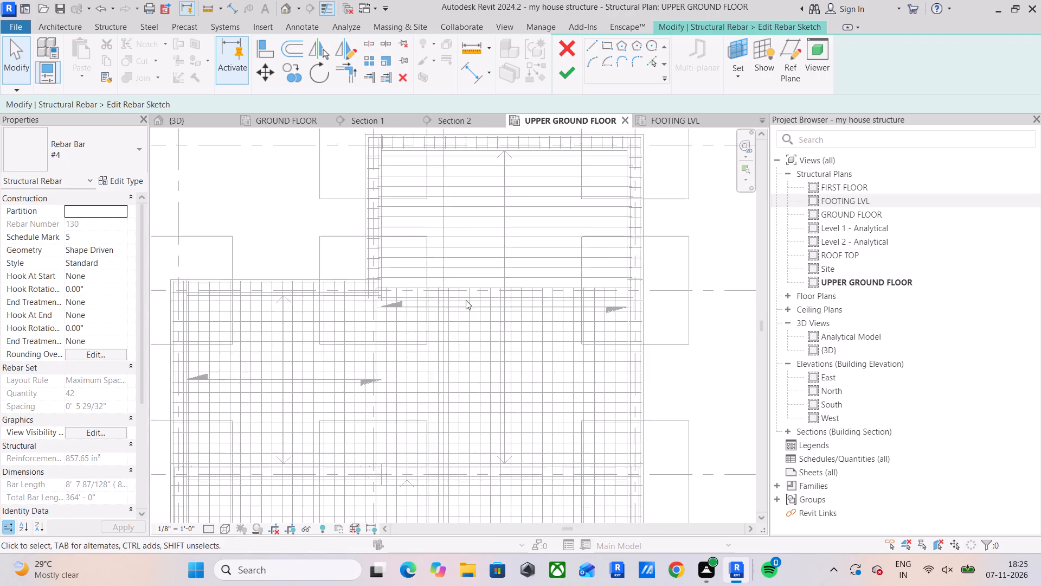
pyautogui.scroll(-2, 466, 300)
pyautogui.moveTo(452, 308); pyautogui.dragTo(421, 361, button='middle')
pyautogui.scroll(4, 359, 322)
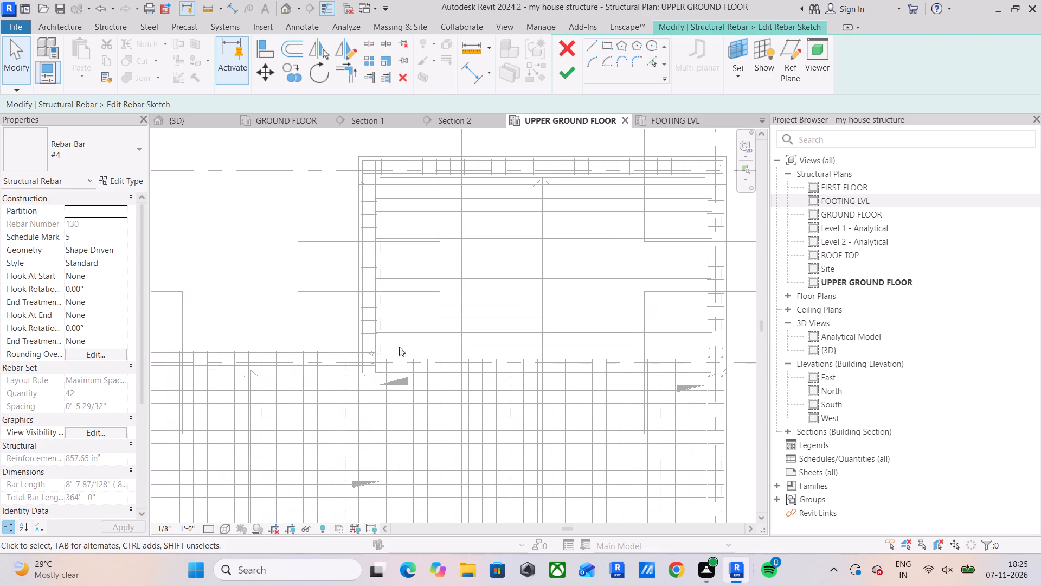
pyautogui.scroll(2, 667, 353)
pyautogui.moveTo(684, 360); pyautogui.dragTo(420, 367, button='middle')
pyautogui.scroll(-1, 420, 367)
pyautogui.scroll(2, 451, 349)
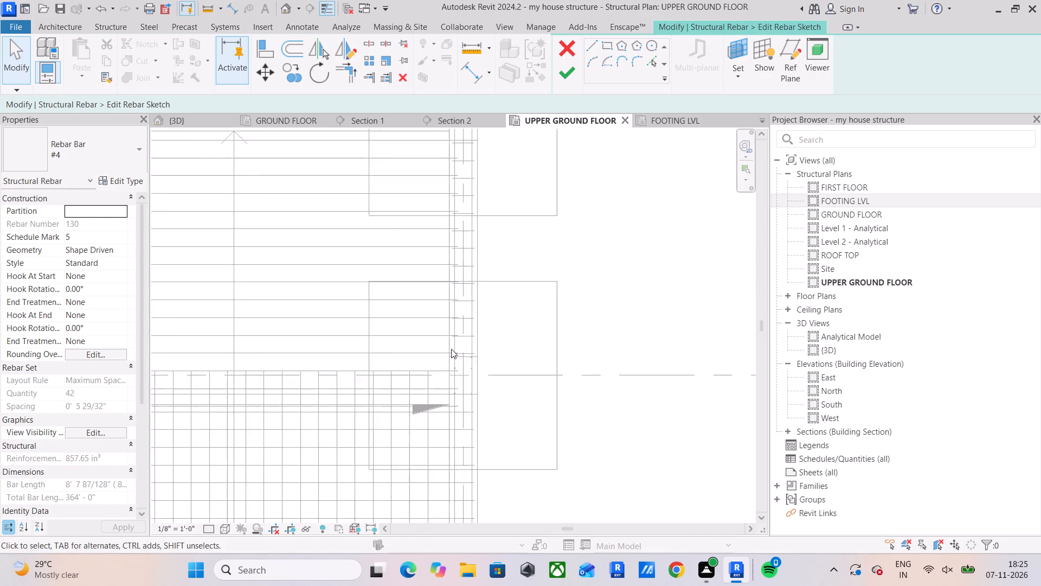
pyautogui.scroll(3, 451, 349)
pyautogui.scroll(-4, 459, 400)
pyautogui.moveTo(461, 400); pyautogui.dragTo(554, 362, button='middle')
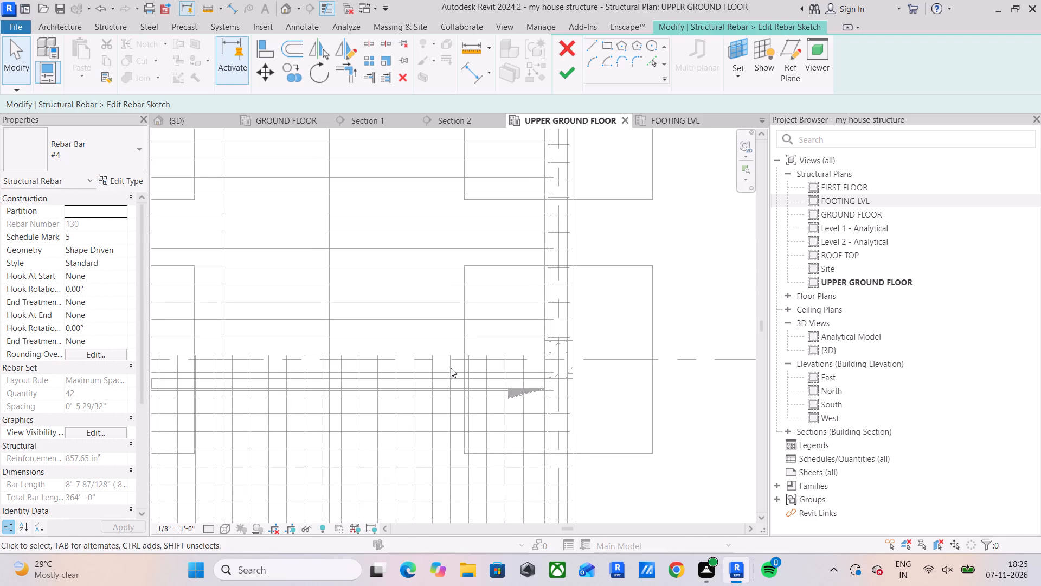
pyautogui.moveTo(449, 368); pyautogui.dragTo(659, 355, button='middle')
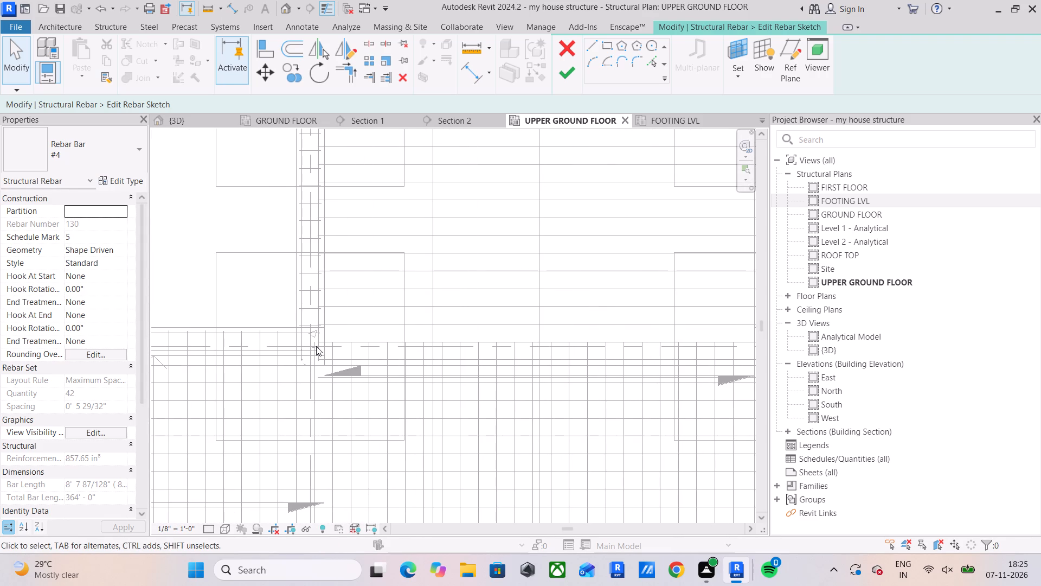
pyautogui.click(297, 117)
pyautogui.scroll(-3, 403, 329)
pyautogui.scroll(2, 480, 319)
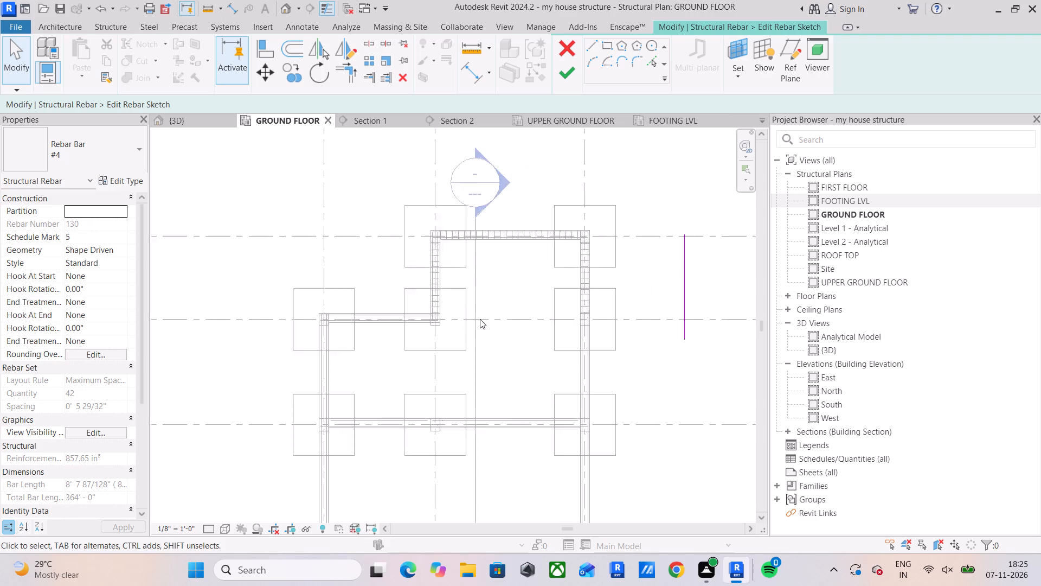
pyautogui.scroll(7, 480, 319)
pyautogui.moveTo(458, 323); pyautogui.dragTo(344, 330, button='middle')
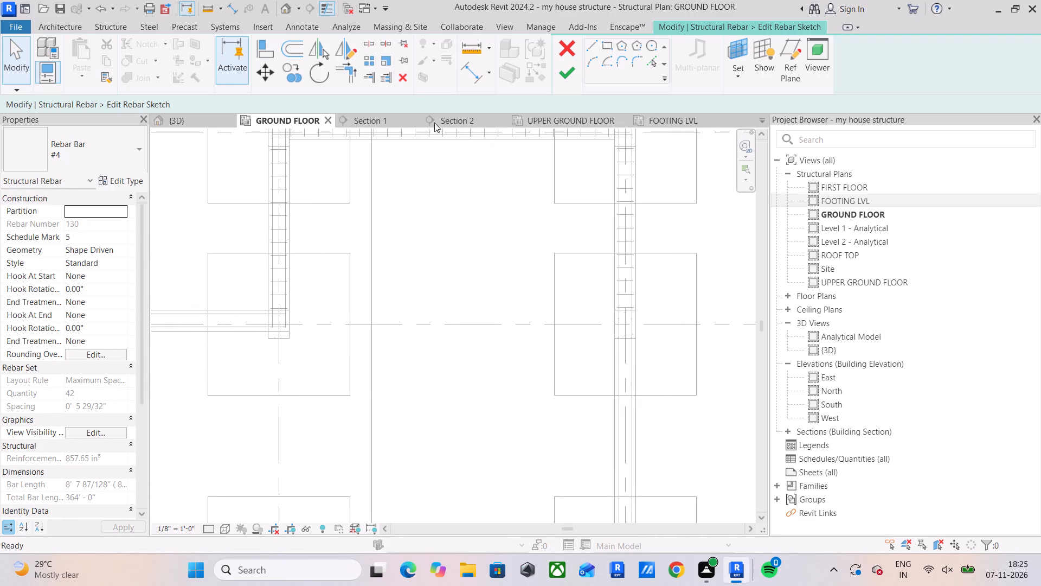
pyautogui.click(306, 29)
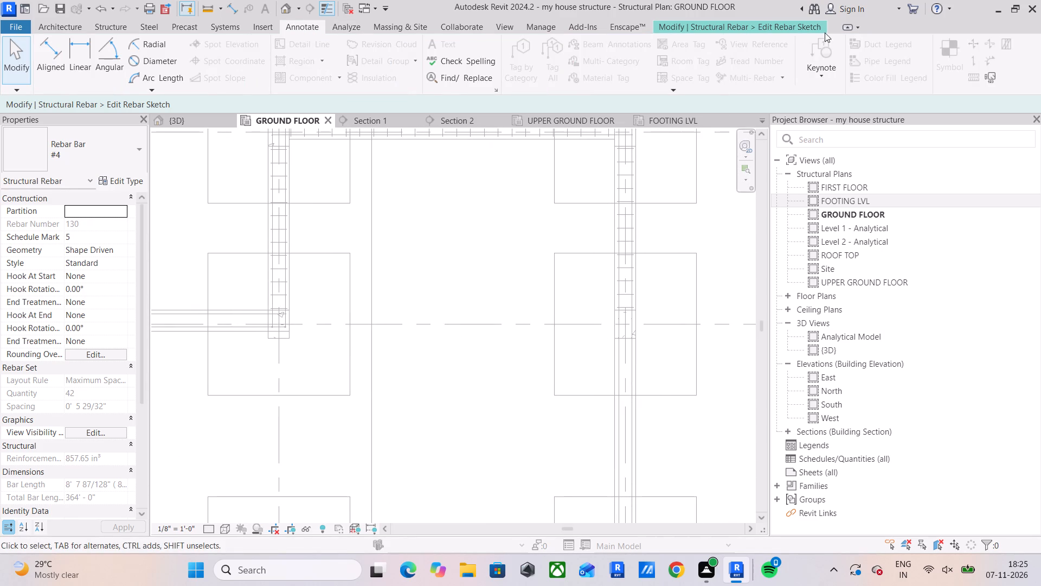
pyautogui.click(802, 27)
pyautogui.click(570, 74)
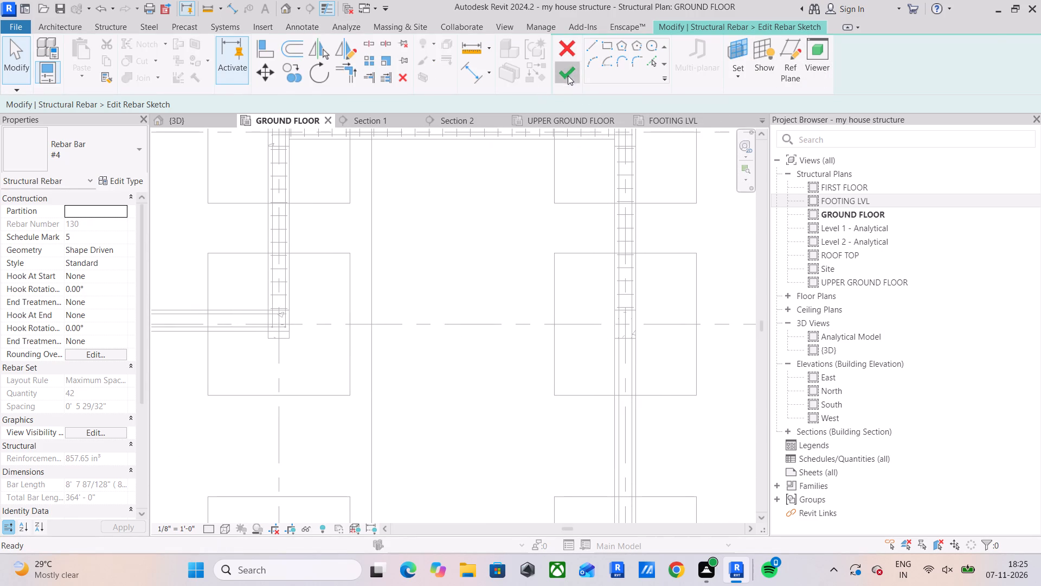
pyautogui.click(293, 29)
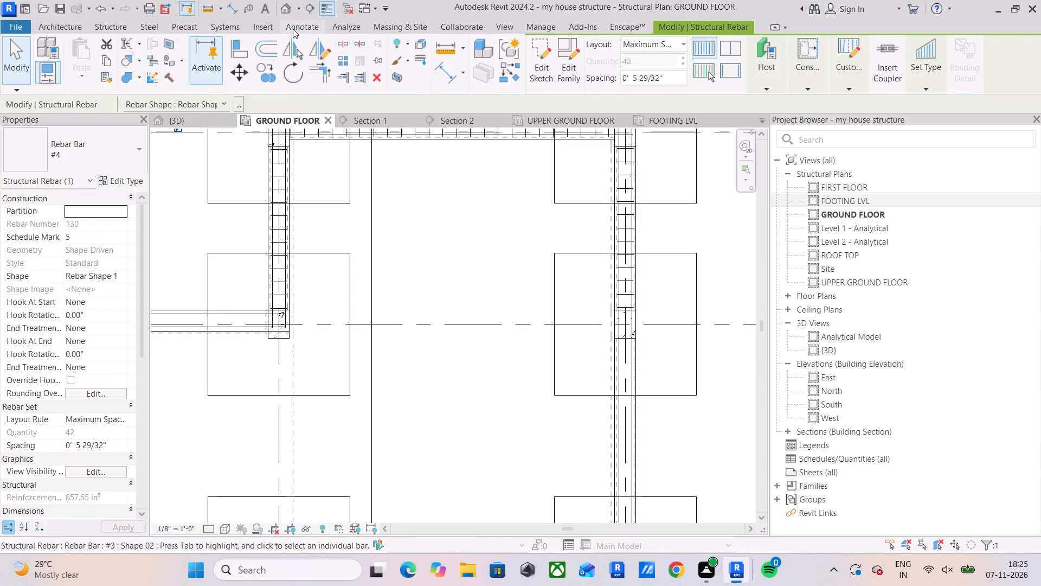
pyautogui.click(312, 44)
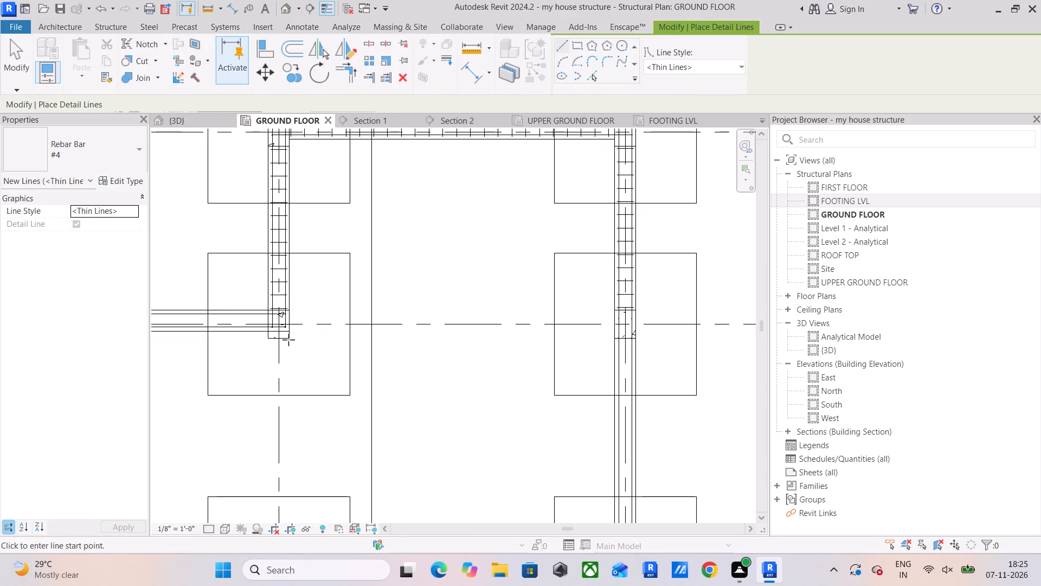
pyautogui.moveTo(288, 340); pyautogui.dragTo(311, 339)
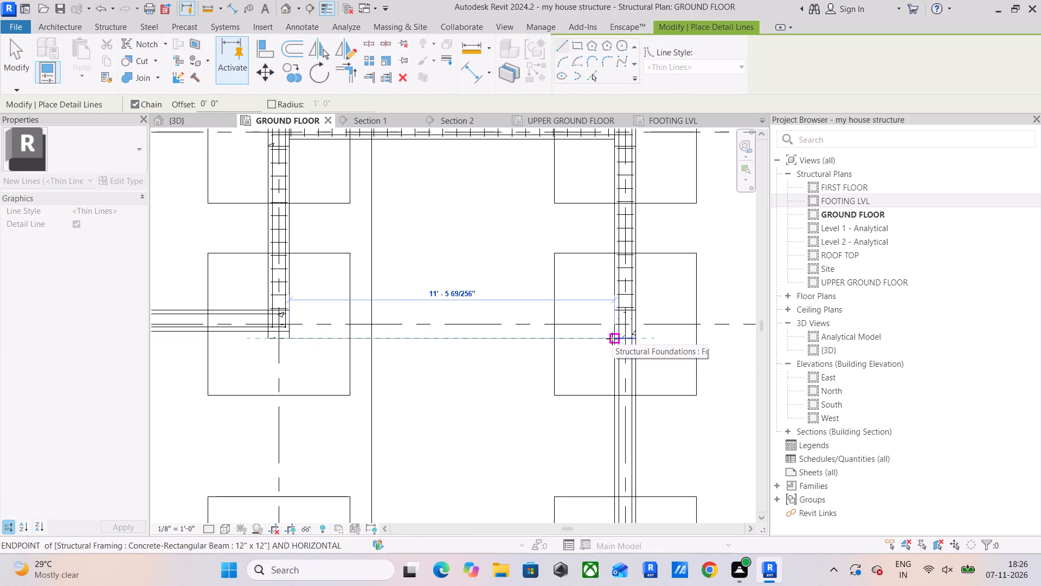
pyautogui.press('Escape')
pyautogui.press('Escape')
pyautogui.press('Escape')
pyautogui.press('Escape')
# Copy the 12" x 12" beam west of the north bay on grid line 5 eastward by about 9'-0 3/4".
pyautogui.scroll(-4, 500, 362)
pyautogui.moveTo(500, 362); pyautogui.dragTo(498, 372, button='middle')
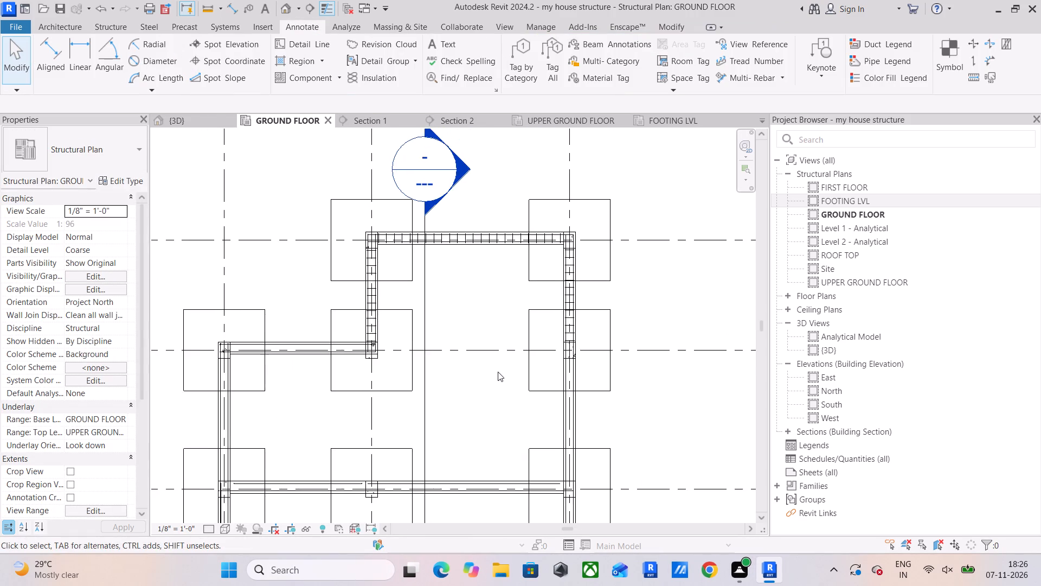
pyautogui.scroll(-3, 498, 372)
pyautogui.moveTo(498, 372); pyautogui.dragTo(504, 356, button='middle')
pyautogui.scroll(5, 371, 362)
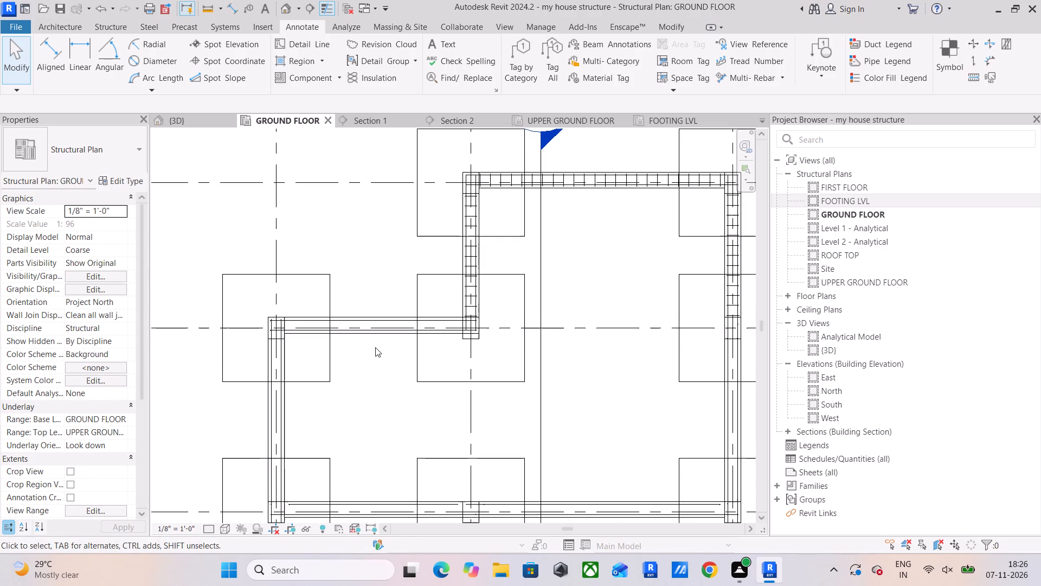
pyautogui.click(385, 336)
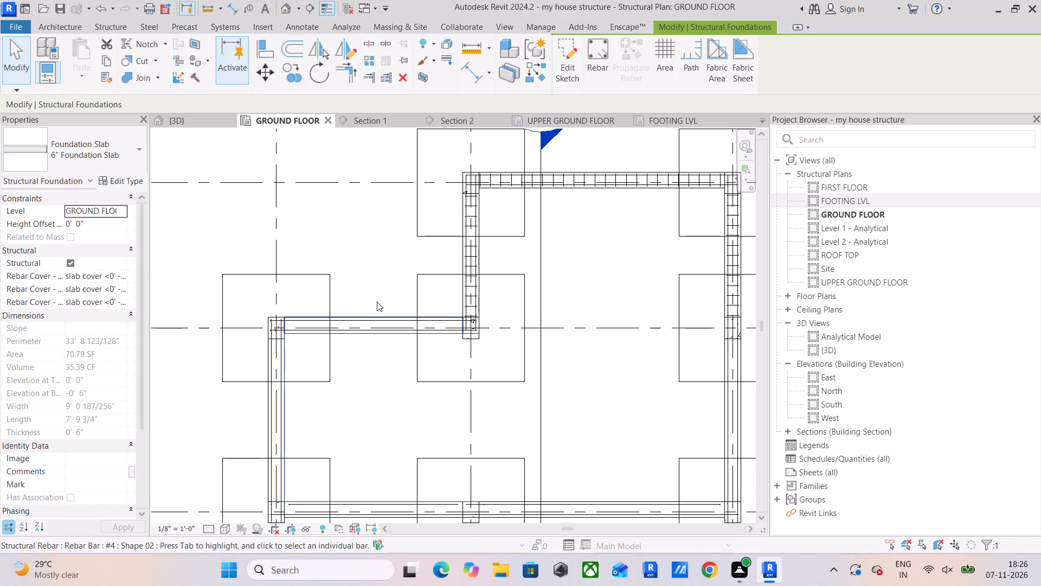
pyautogui.click(375, 312)
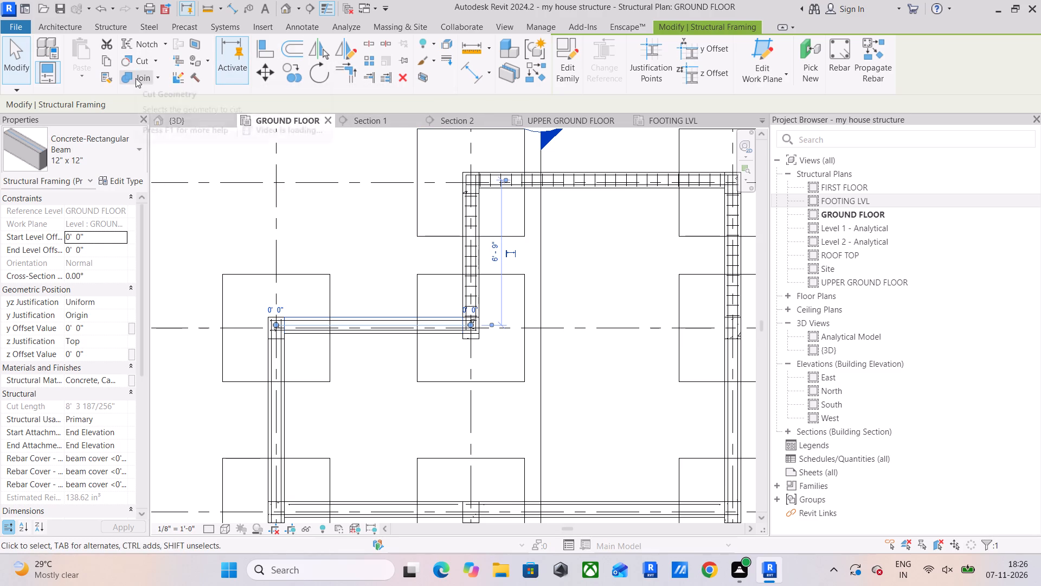
pyautogui.click(290, 72)
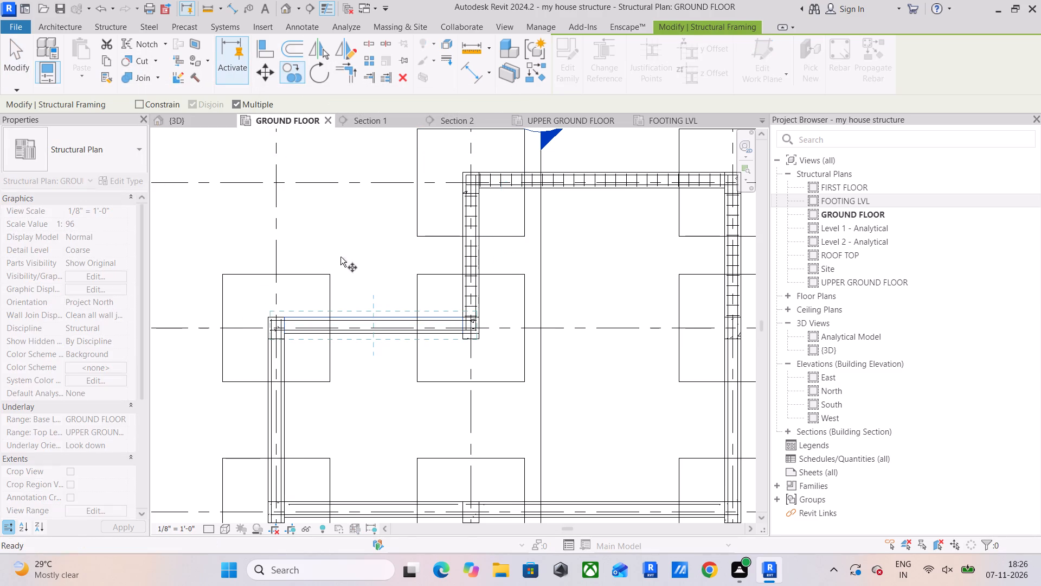
pyautogui.scroll(5, 307, 307)
pyautogui.scroll(-3, 352, 282)
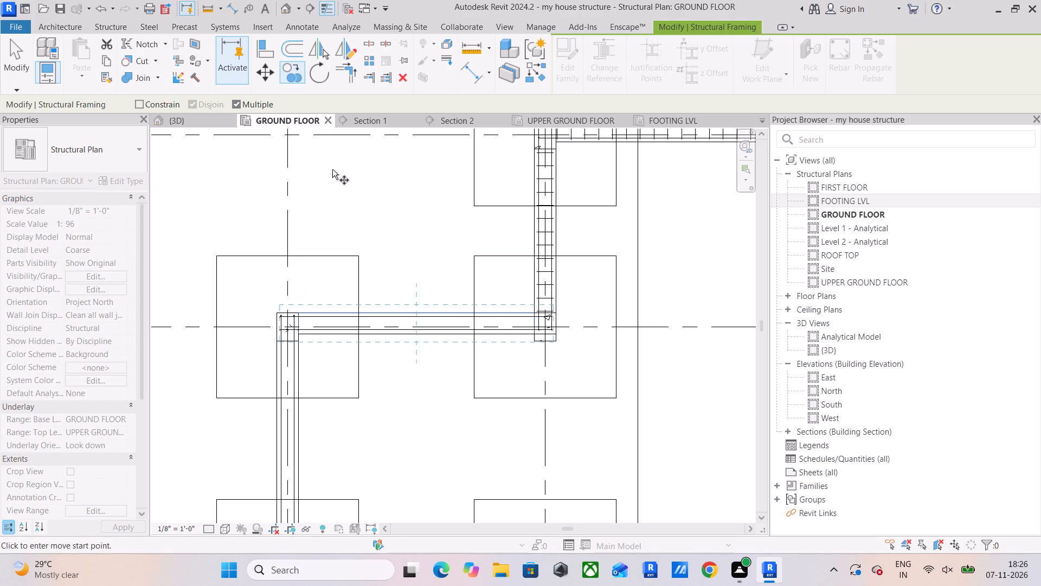
pyautogui.scroll(10, 293, 311)
pyautogui.moveTo(298, 315); pyautogui.dragTo(304, 315)
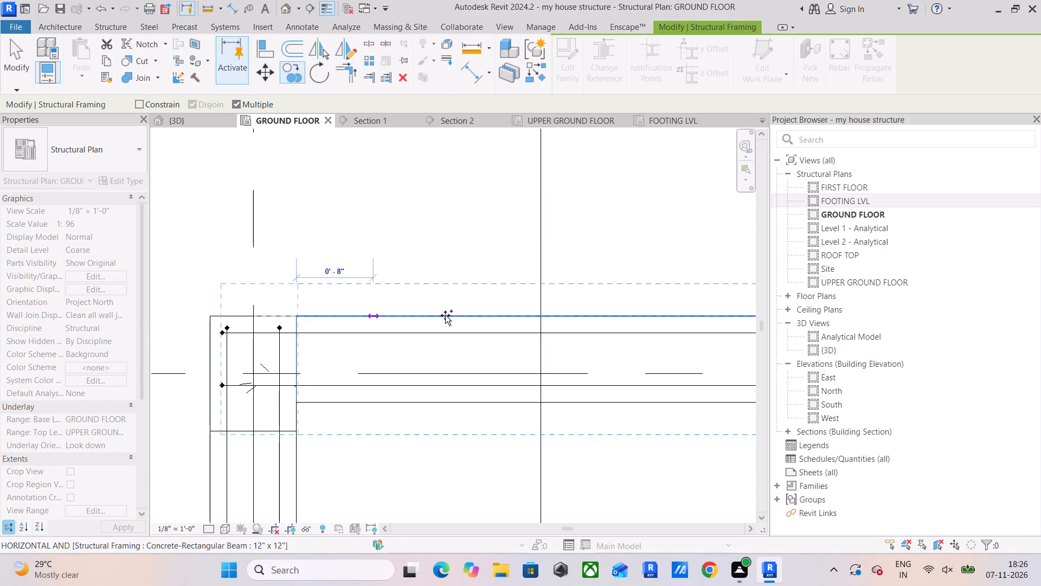
pyautogui.scroll(-5, 459, 315)
pyautogui.moveTo(487, 311); pyautogui.dragTo(149, 281, button='middle')
pyautogui.click(559, 287)
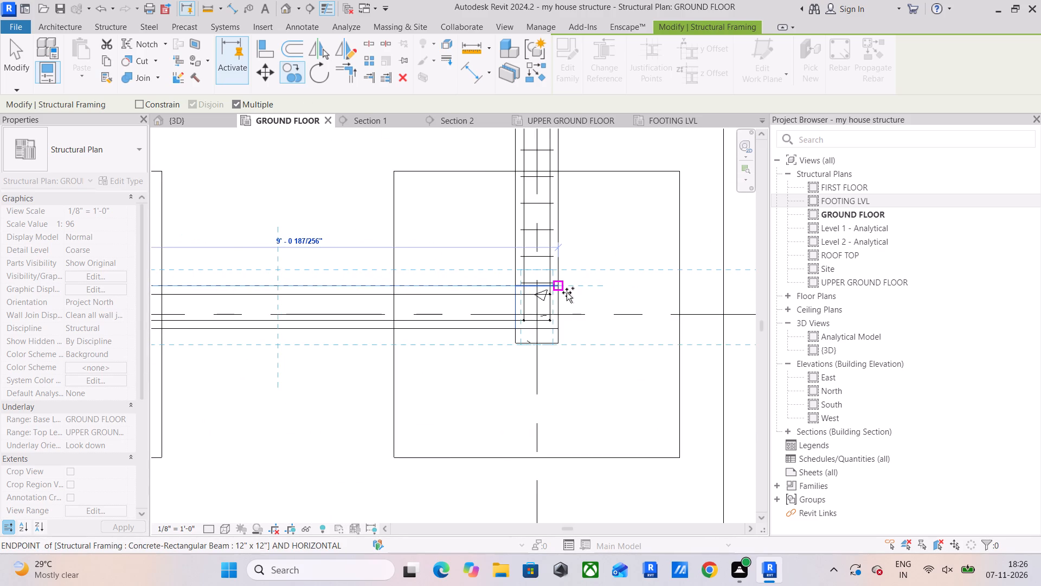
pyautogui.scroll(-4, 568, 294)
pyautogui.moveTo(574, 295); pyautogui.dragTo(326, 297, button='middle')
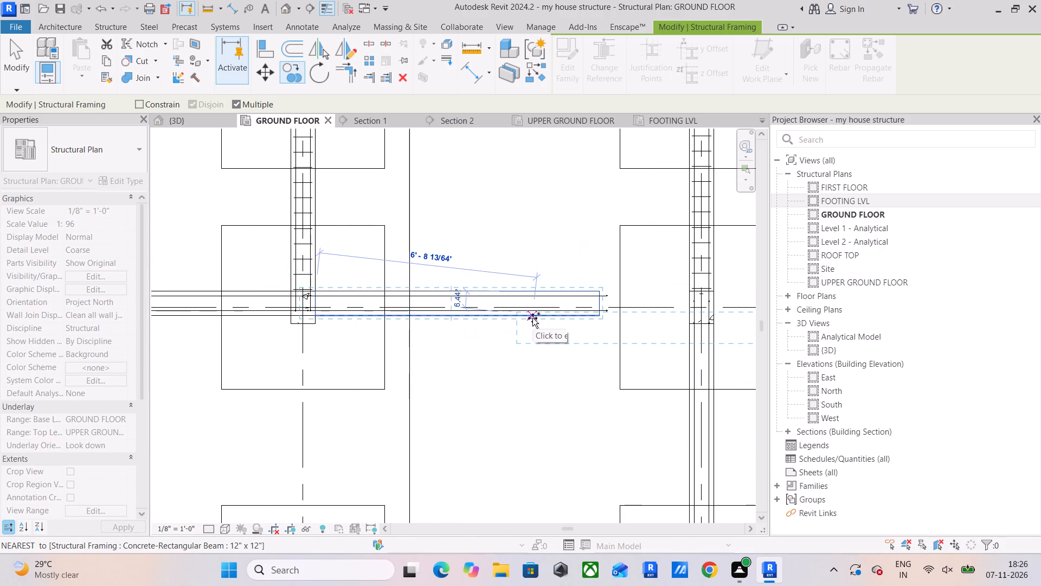
pyautogui.press('Escape')
pyautogui.press('Escape')
# Extend the copied beam's east end to the north bay's east edge beam on the GROUND FLOOR plan.
pyautogui.click(599, 303)
pyautogui.moveTo(599, 303); pyautogui.dragTo(497, 310, button='middle')
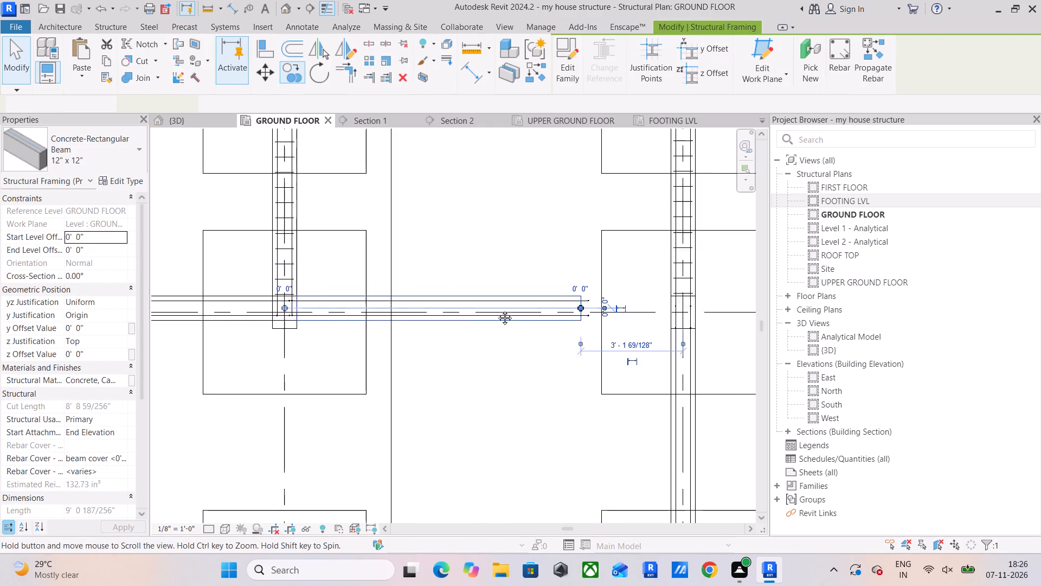
pyautogui.moveTo(497, 310); pyautogui.dragTo(455, 317, button='middle')
pyautogui.moveTo(455, 316); pyautogui.dragTo(540, 322)
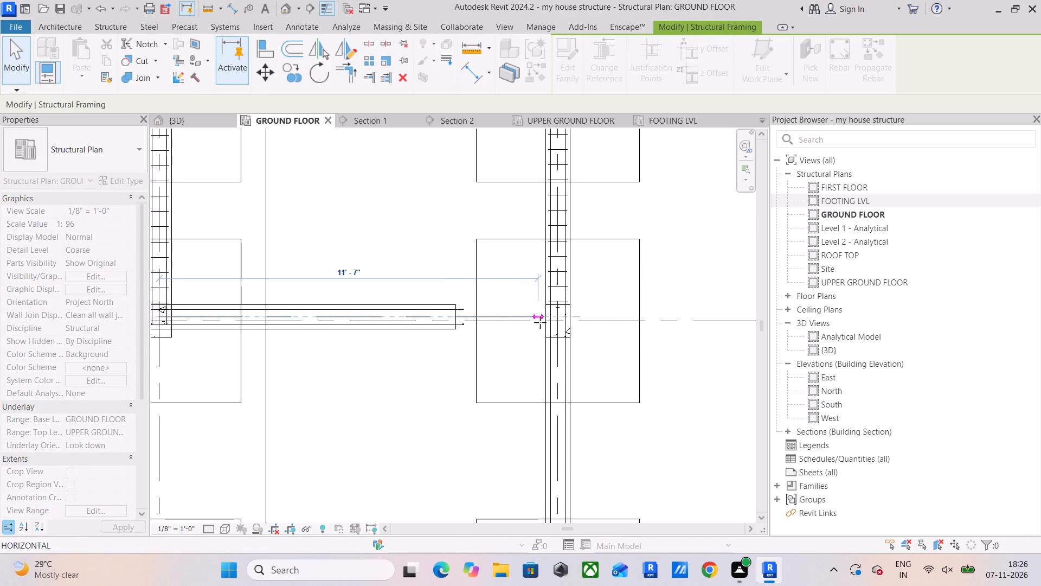
pyautogui.moveTo(540, 322); pyautogui.dragTo(548, 323)
pyautogui.scroll(7, 537, 306)
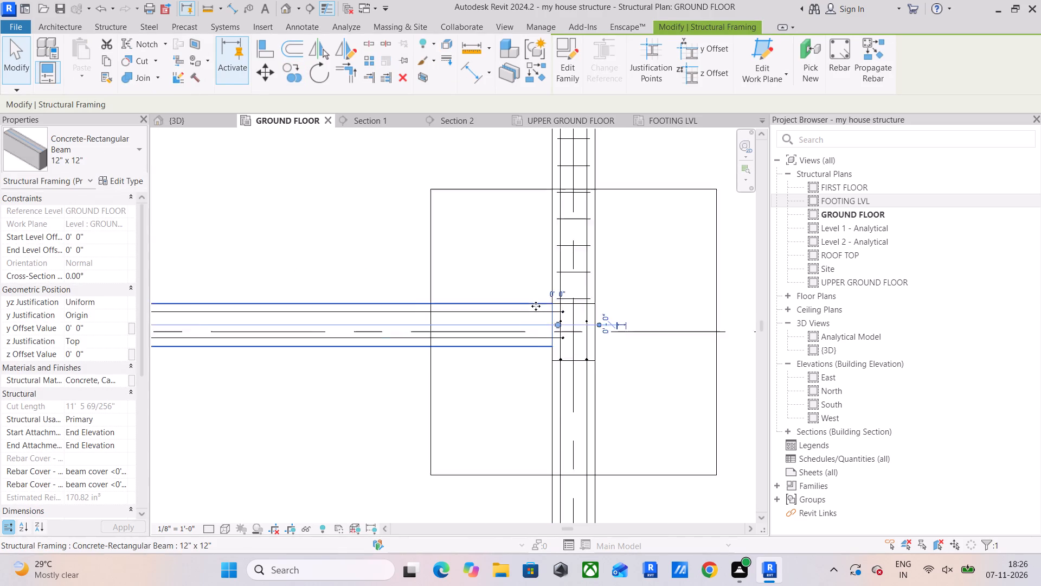
pyautogui.scroll(2, 536, 306)
pyautogui.scroll(-5, 538, 306)
pyautogui.press('Escape')
# Copy the new grid line 5 beam and paste it aligned to the FIRST FLOOR, ROOF TOP and UPPER GROUND FLOOR levels.
pyautogui.scroll(-7, 466, 345)
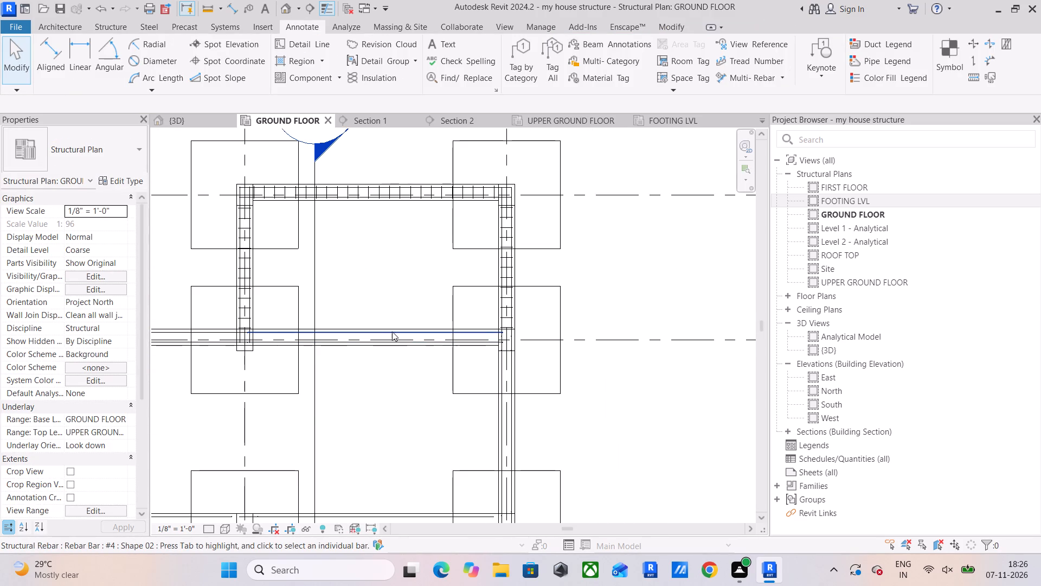
pyautogui.scroll(-5, 202, 341)
pyautogui.moveTo(203, 339); pyautogui.dragTo(259, 341, button='middle')
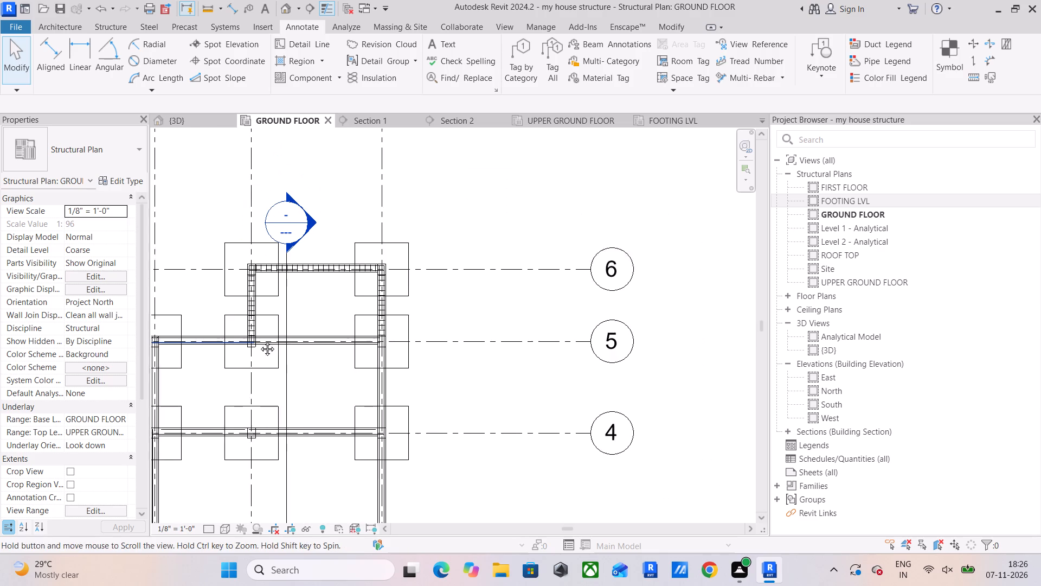
pyautogui.moveTo(259, 341); pyautogui.dragTo(267, 342, button='middle')
pyautogui.scroll(10, 351, 336)
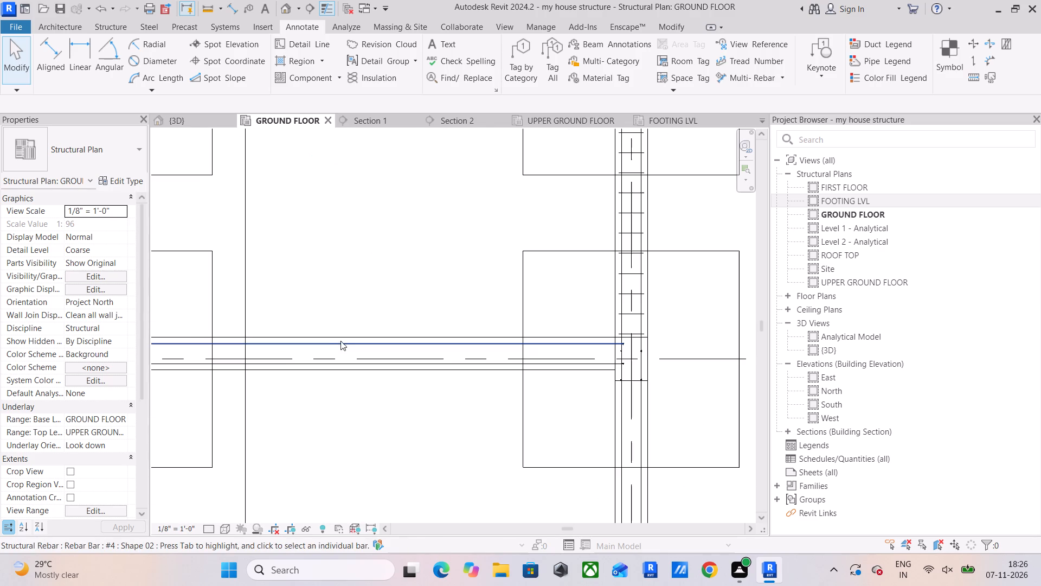
pyautogui.click(348, 334)
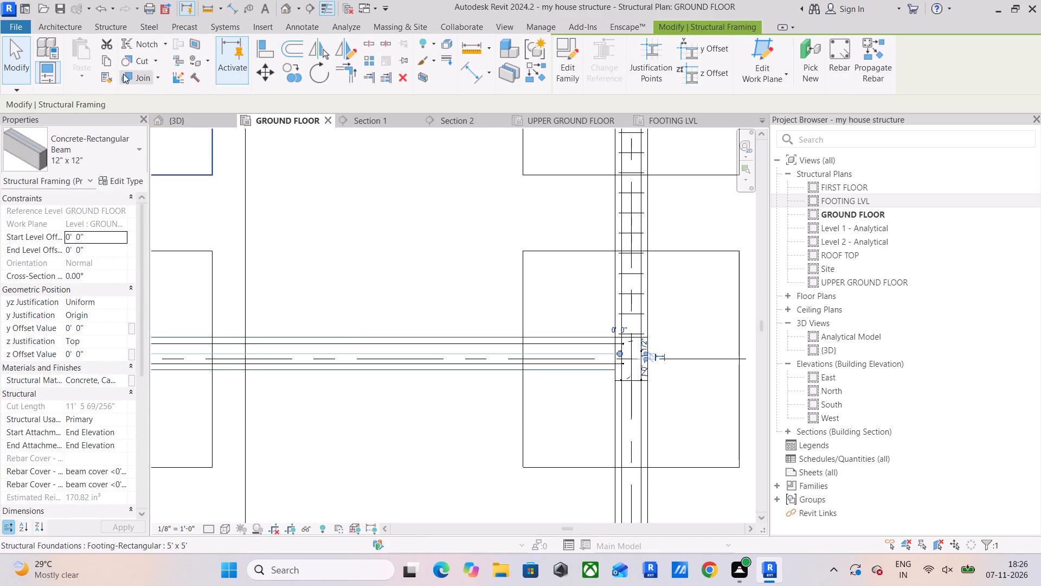
pyautogui.click(104, 65)
pyautogui.click(85, 79)
pyautogui.click(113, 135)
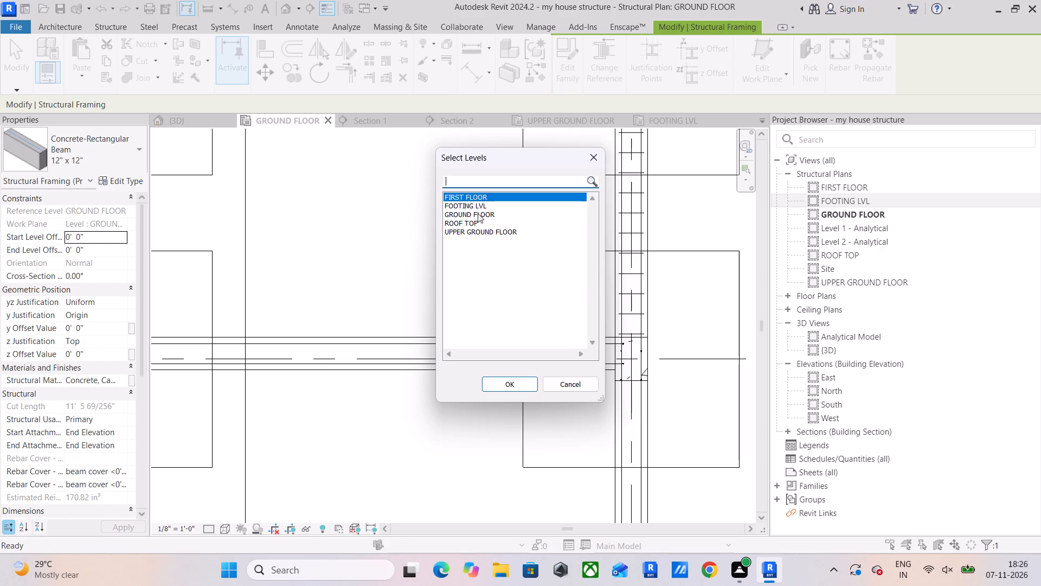
pyautogui.keyDown('ctrl'); pyautogui.click(479, 213); pyautogui.keyUp('ctrl')
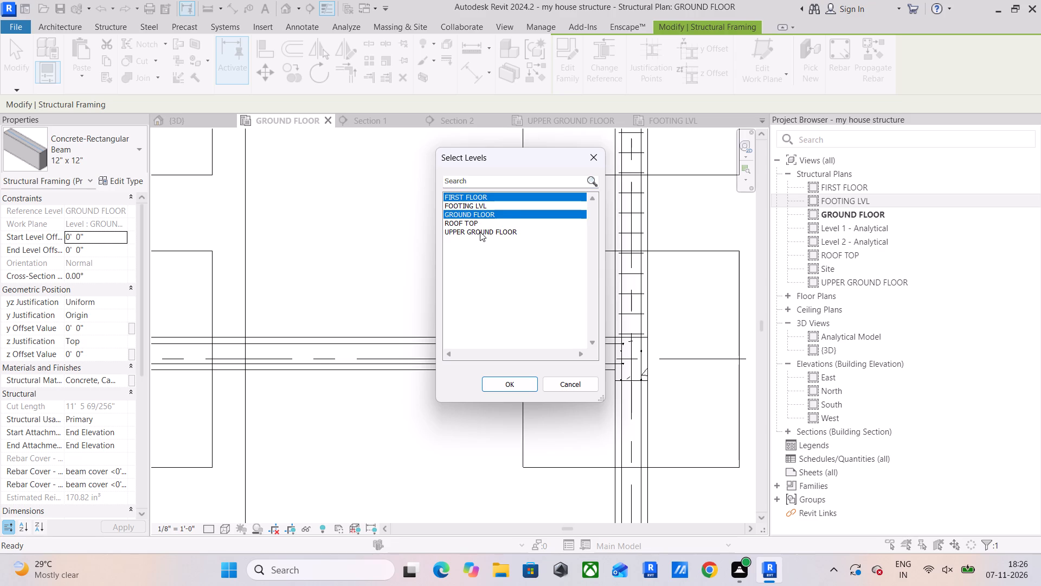
pyautogui.keyDown('ctrl'); pyautogui.click(507, 213); pyautogui.keyUp('ctrl')
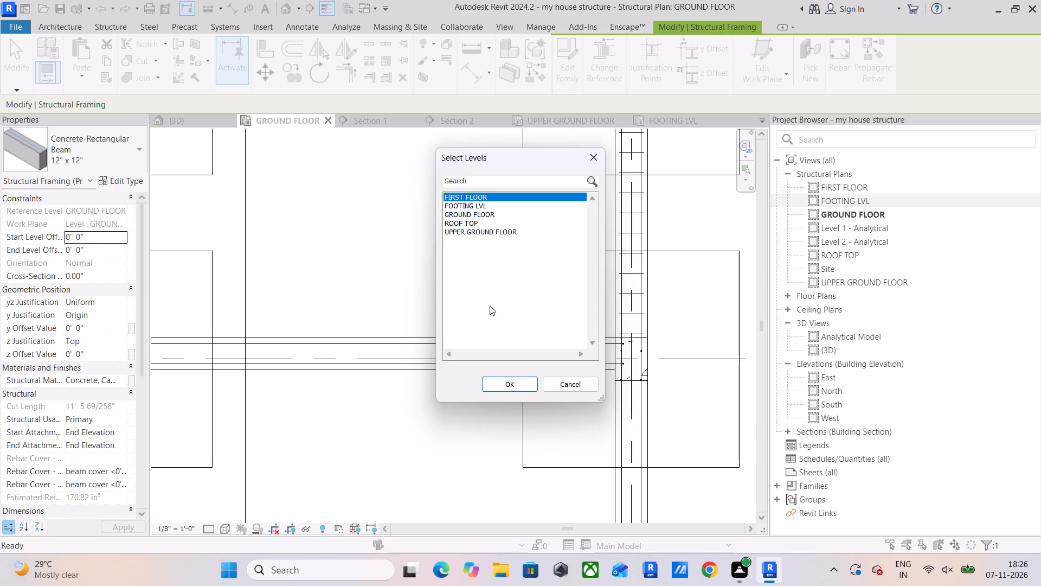
pyautogui.keyDown('ctrl'); pyautogui.click(478, 223); pyautogui.keyUp('ctrl')
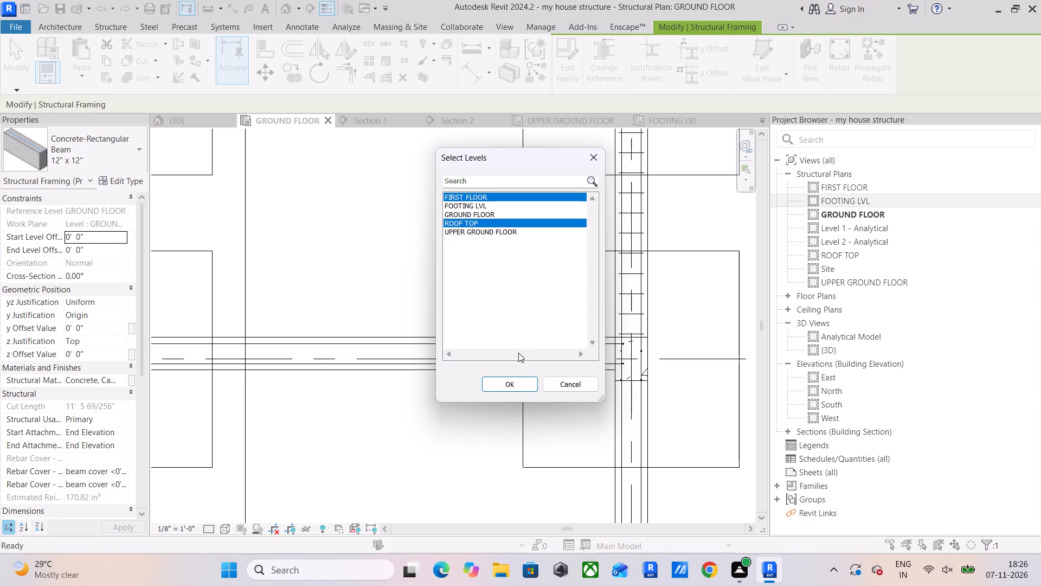
pyautogui.keyDown('ctrl'); pyautogui.click(489, 233); pyautogui.keyUp('ctrl')
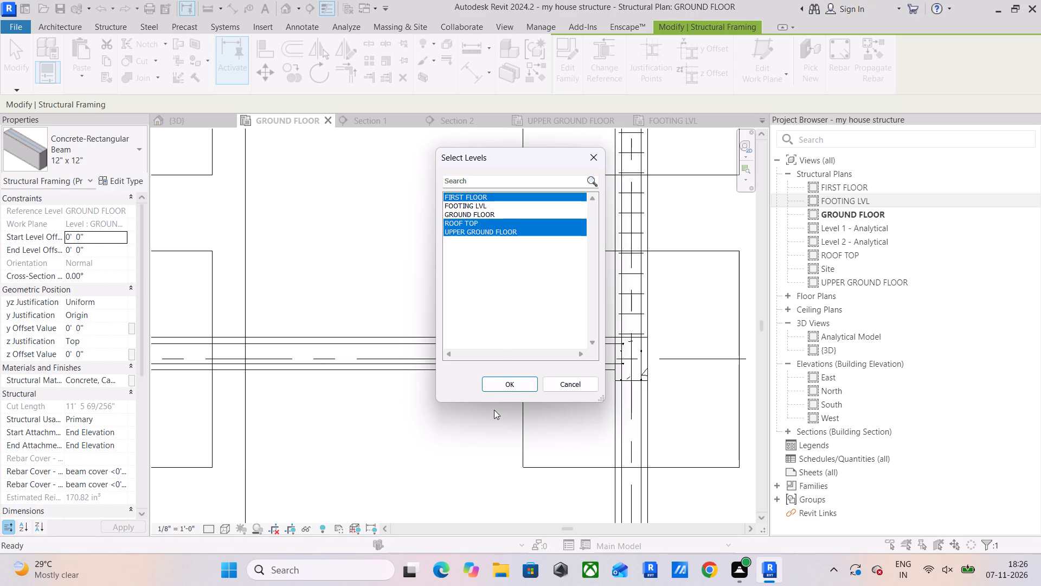
pyautogui.click(515, 382)
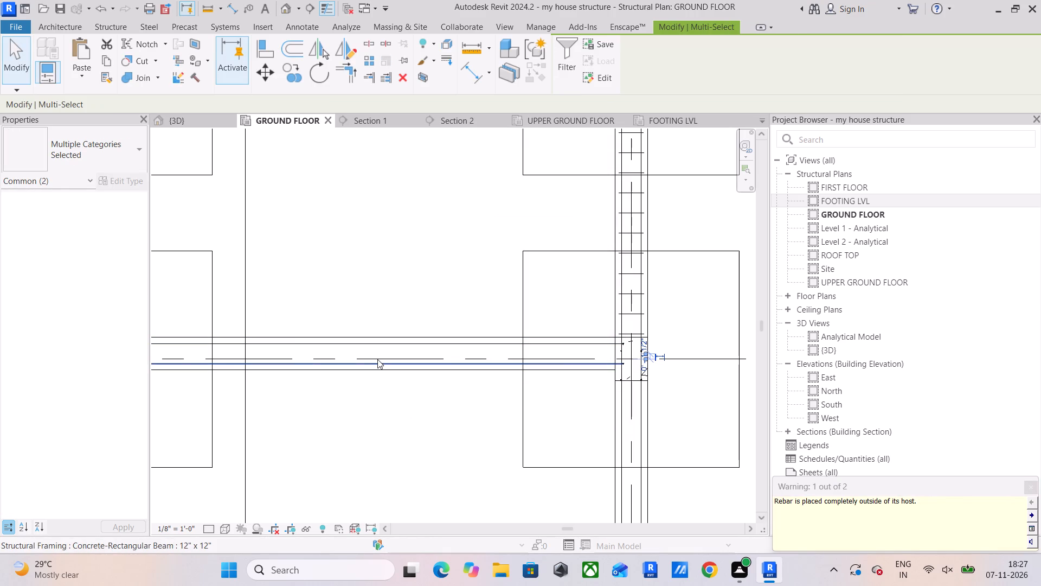
# Examine the pasted beam and surrounding slab bars along the north bay's south edge in the UPPER GROUND FLOOR plan.
pyautogui.scroll(-4, 376, 359)
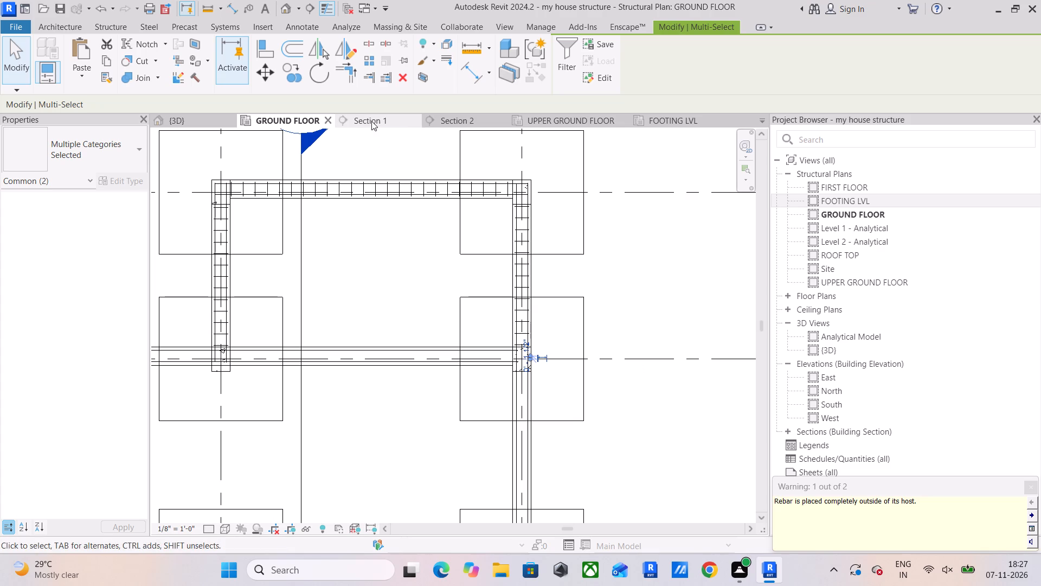
pyautogui.click(568, 118)
pyautogui.scroll(-2, 456, 378)
pyautogui.moveTo(456, 378); pyautogui.dragTo(373, 371, button='middle')
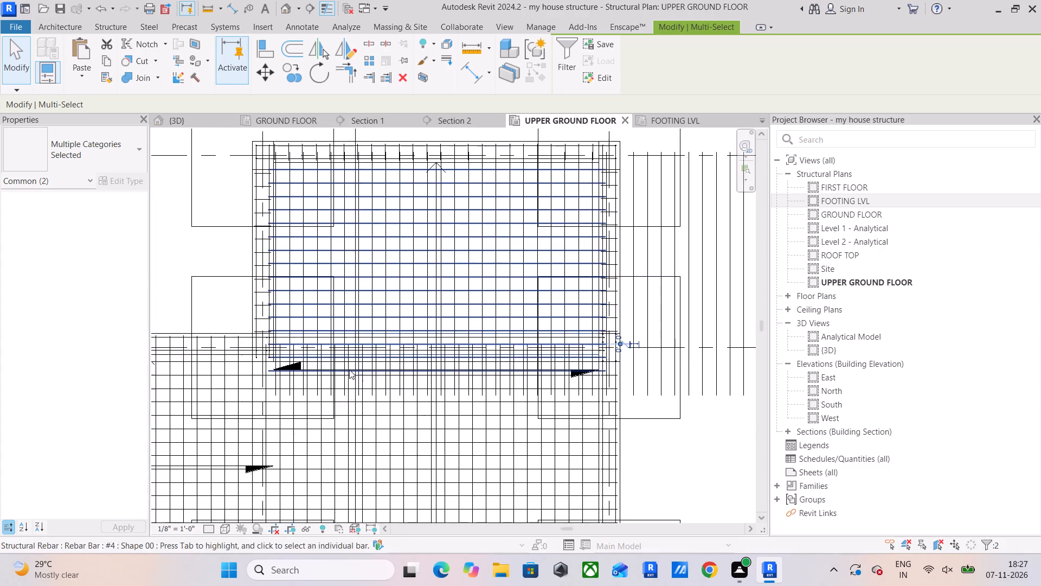
pyautogui.scroll(9, 308, 345)
pyautogui.moveTo(295, 347); pyautogui.dragTo(391, 337, button='middle')
pyautogui.scroll(-2, 322, 392)
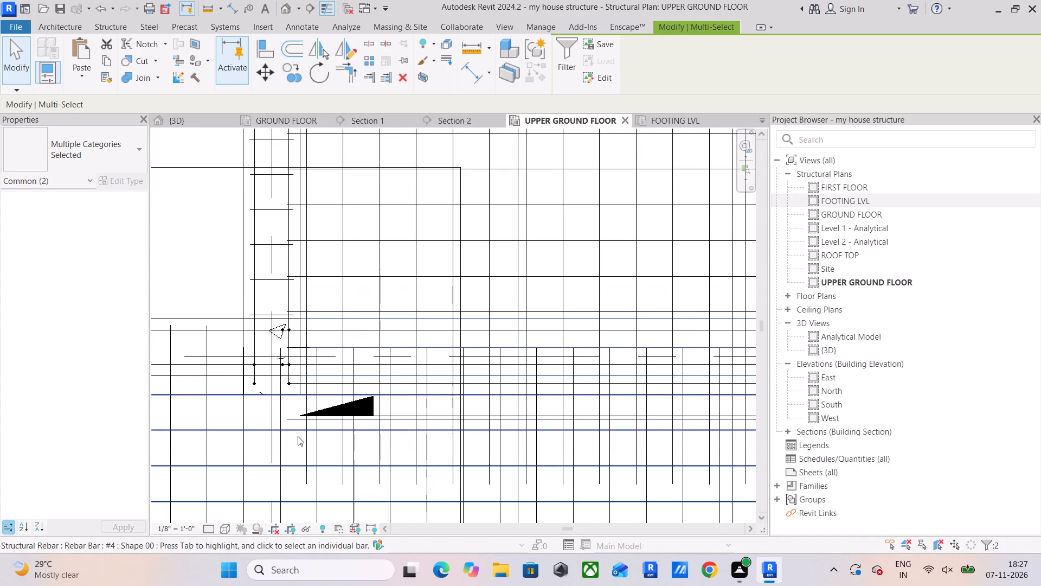
# Select the north bay's north–south cranked bar set and examine in Section 2 how it crosses the pasted beam.
pyautogui.click(340, 269)
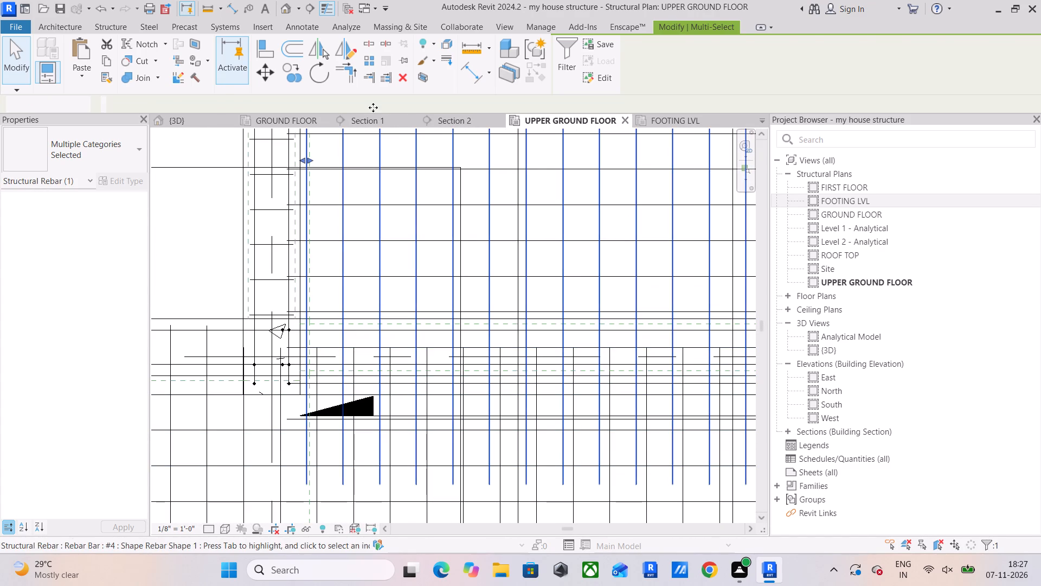
pyautogui.click(459, 126)
pyautogui.scroll(-5, 457, 176)
pyautogui.moveTo(429, 209); pyautogui.dragTo(496, 225, button='middle')
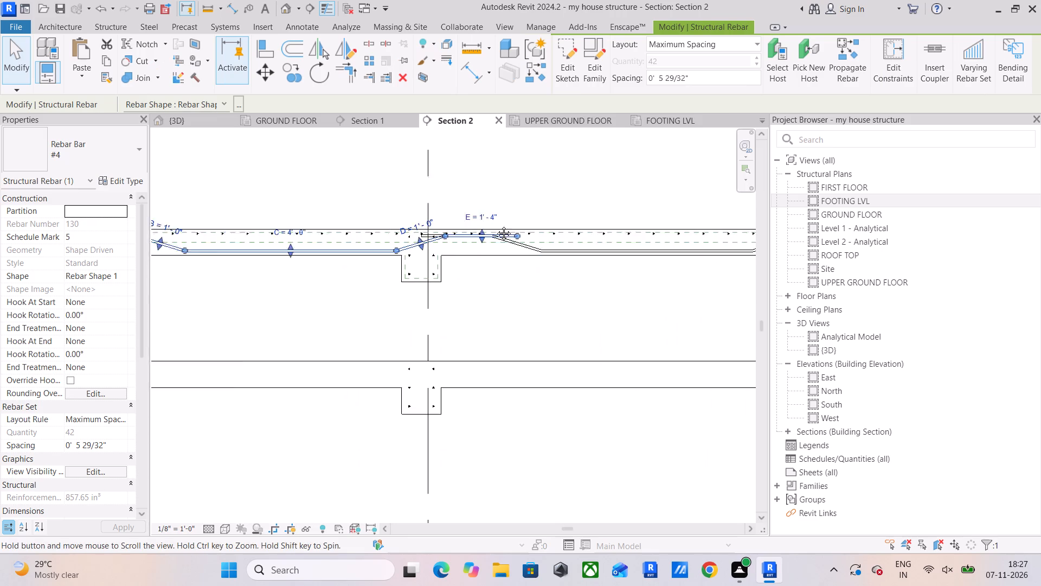
pyautogui.moveTo(496, 225); pyautogui.dragTo(515, 239, button='middle')
pyautogui.scroll(4, 461, 284)
pyautogui.moveTo(454, 278); pyautogui.dragTo(494, 292, button='middle')
pyautogui.moveTo(511, 320); pyautogui.dragTo(507, 128, button='middle')
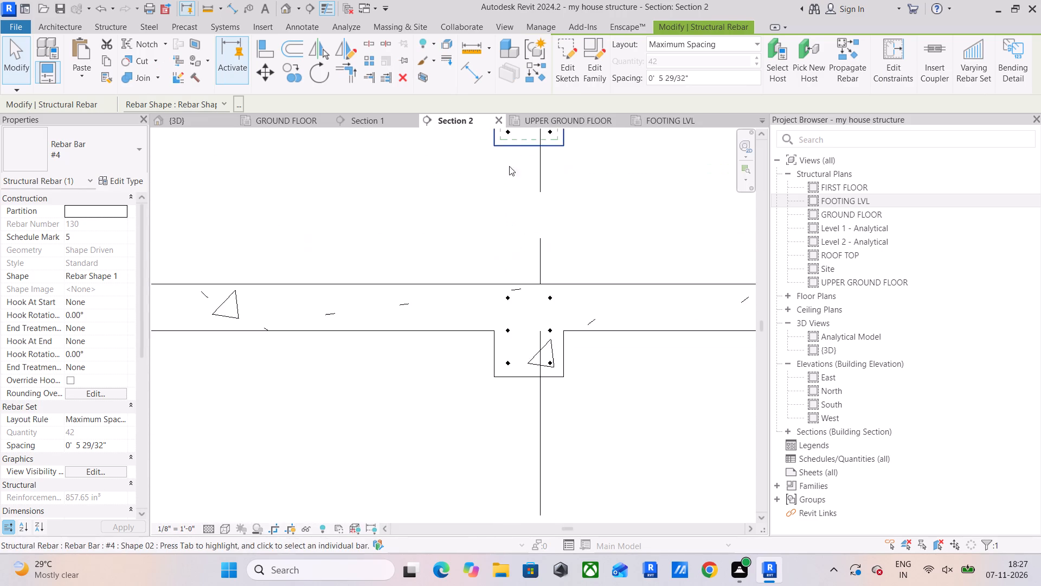
pyautogui.scroll(-3, 516, 199)
pyautogui.moveTo(517, 224); pyautogui.dragTo(511, 342, button='middle')
pyautogui.moveTo(535, 284); pyautogui.dragTo(524, 326, button='middle')
pyautogui.scroll(7, 531, 259)
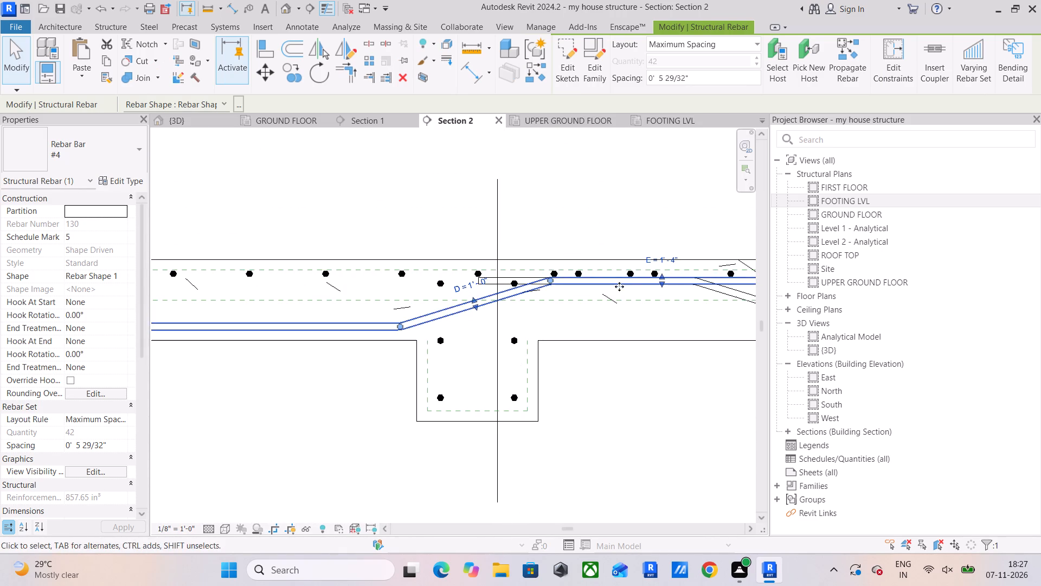
pyautogui.scroll(-8, 419, 196)
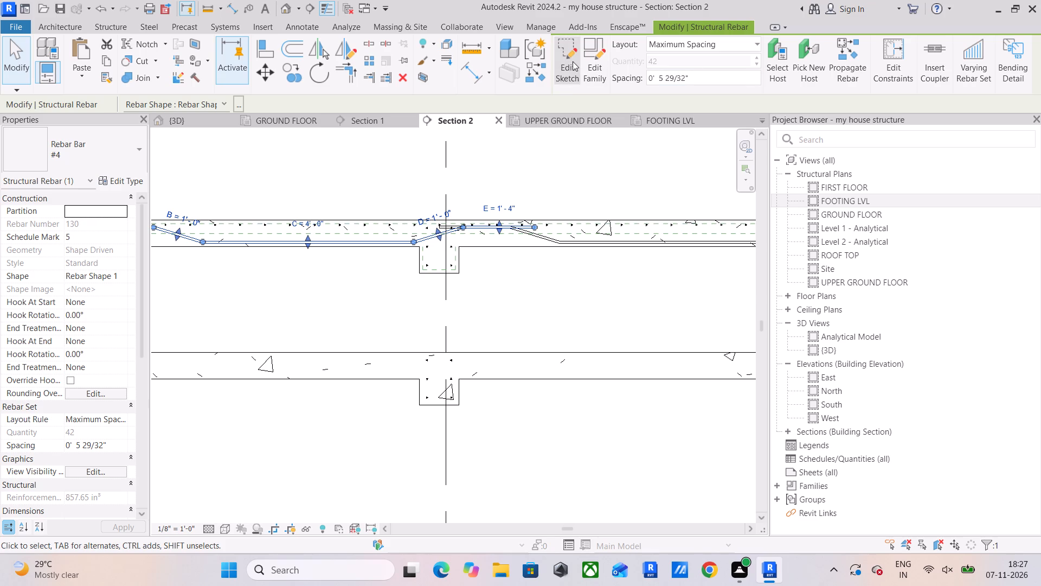
# Edit the cranked bar set's sketch and draw construction lines above the slab joining the centres of the grid line 5 beam and stirruped edge beam.
pyautogui.click(573, 61)
pyautogui.moveTo(355, 267); pyautogui.dragTo(532, 312, button='middle')
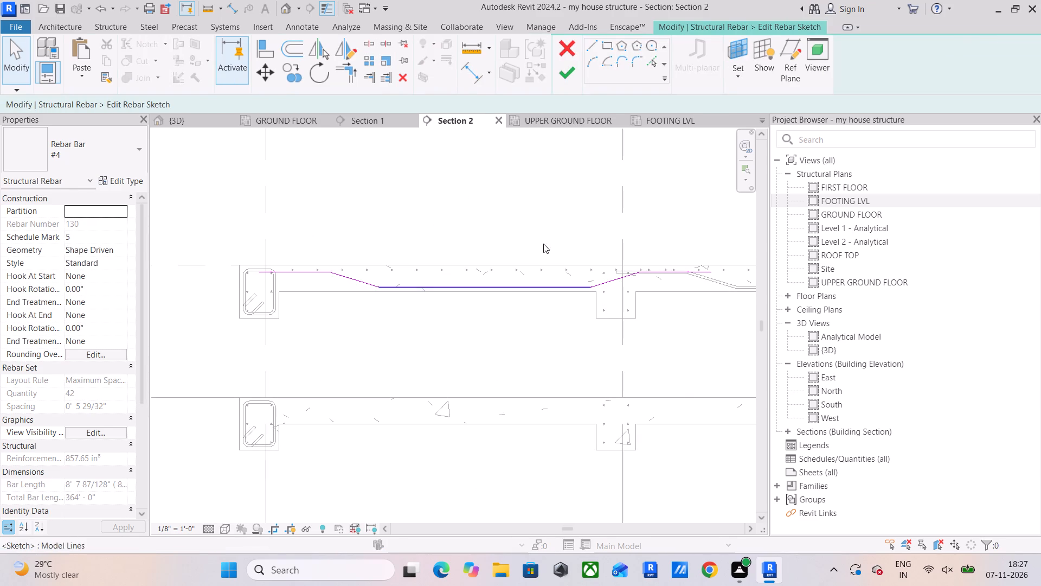
pyautogui.click(594, 49)
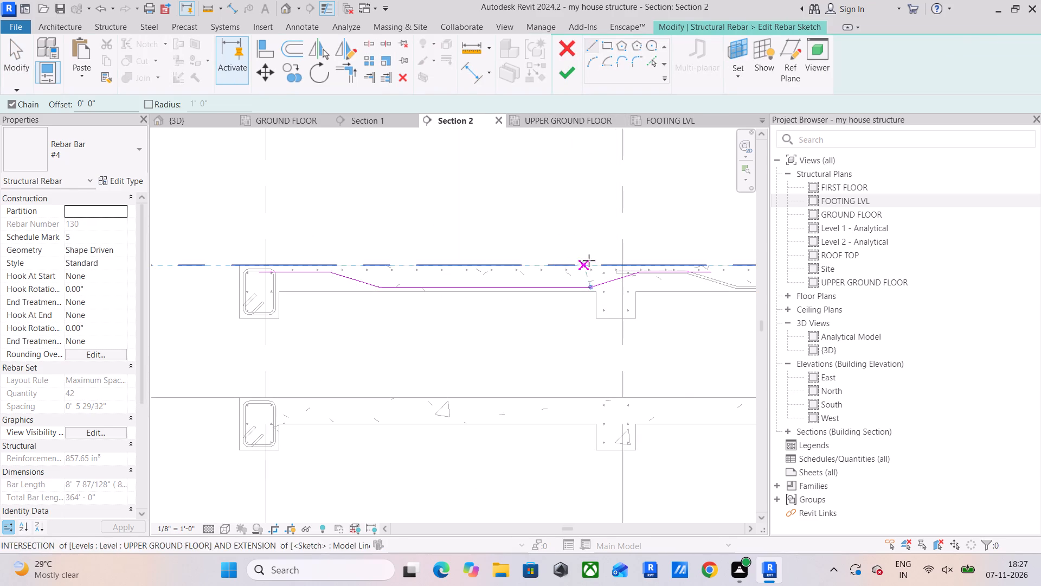
pyautogui.scroll(4, 589, 260)
pyautogui.moveTo(635, 362); pyautogui.dragTo(640, 343)
pyautogui.click(639, 223)
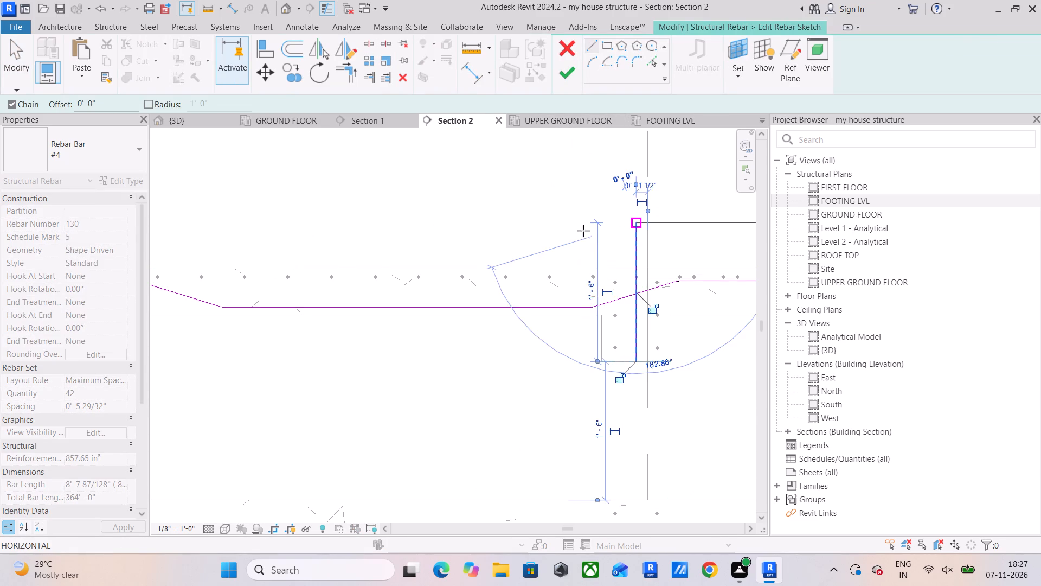
pyautogui.scroll(-3, 381, 228)
pyautogui.moveTo(381, 228); pyautogui.dragTo(592, 224, button='middle')
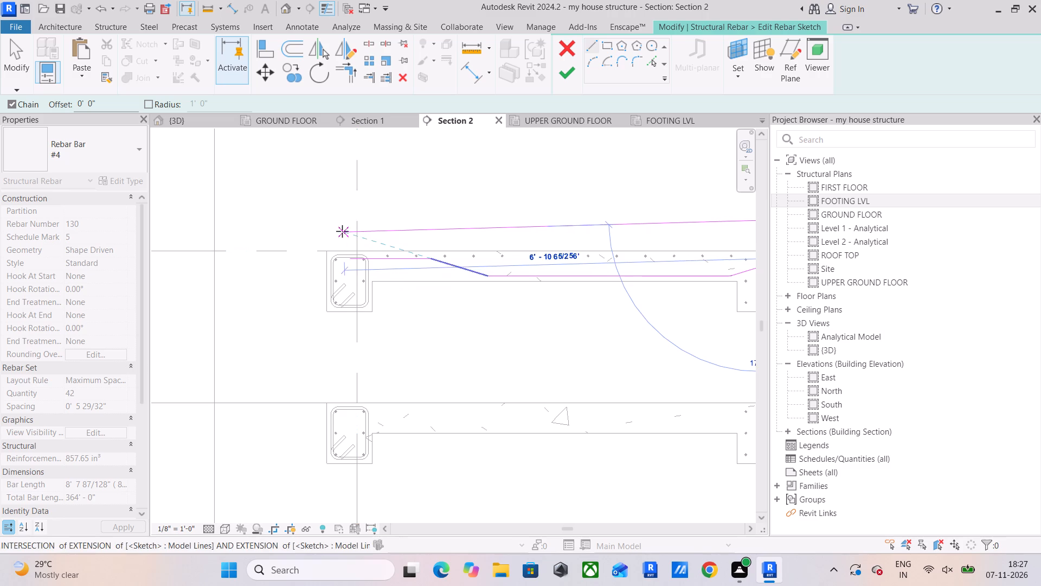
pyautogui.scroll(3, 342, 262)
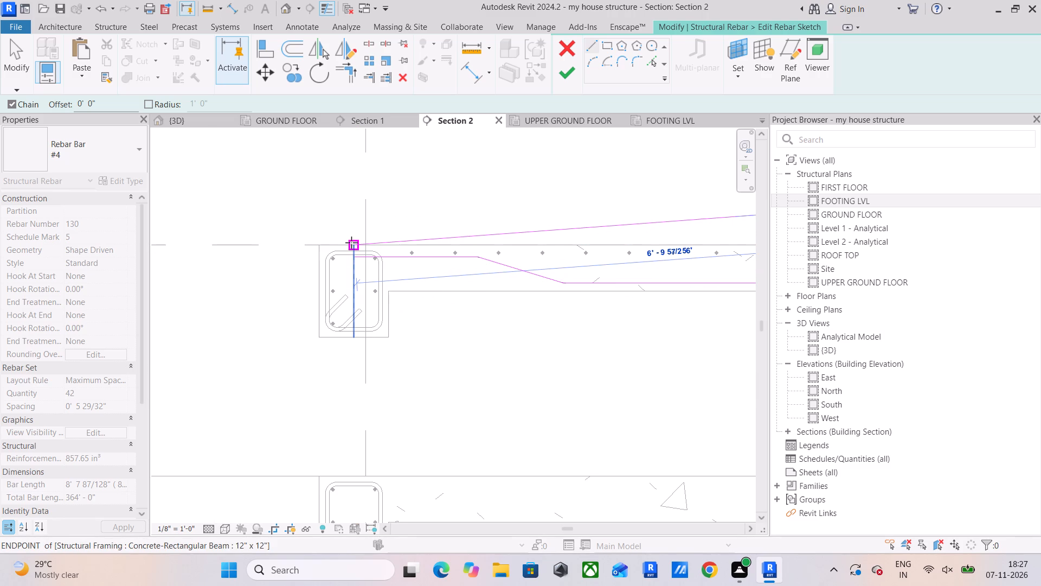
pyautogui.click(354, 201)
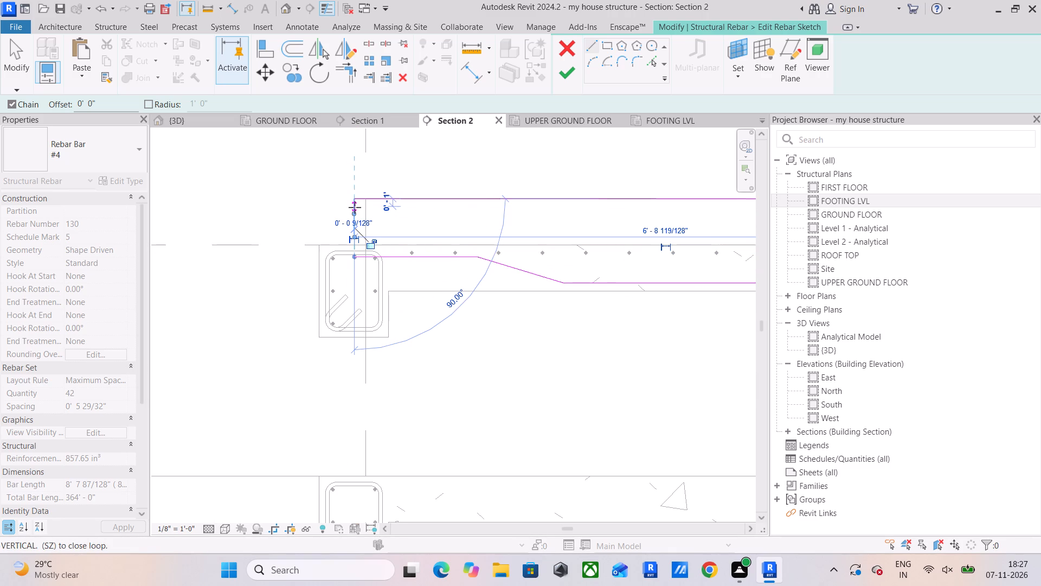
pyautogui.press('Escape')
pyautogui.press('Escape')
pyautogui.press('Escape')
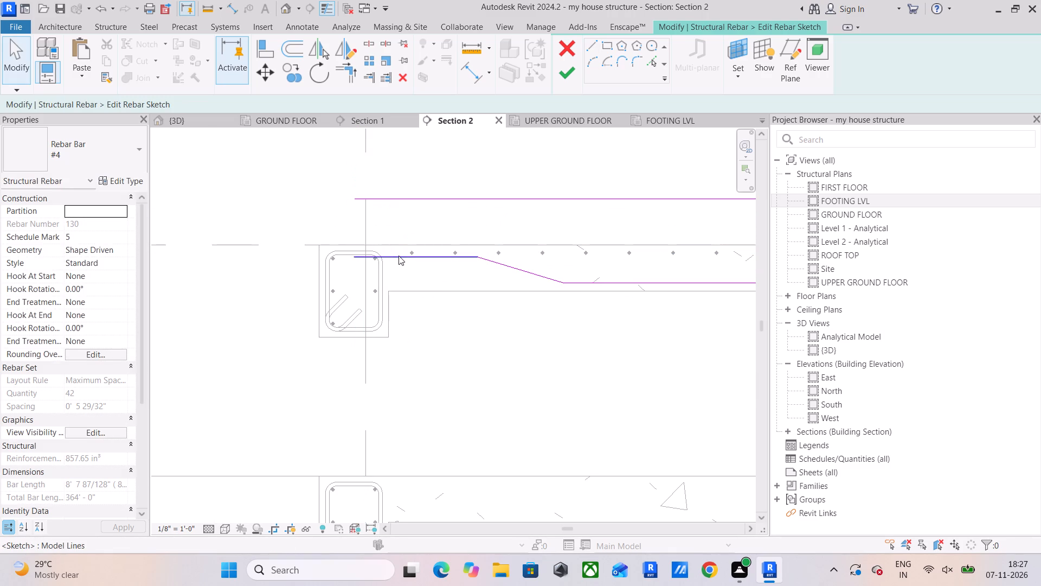
# Delete the 4'-0" bottom segment between the two cranks from the bar sketch.
pyautogui.moveTo(452, 264); pyautogui.dragTo(362, 264, button='middle')
pyautogui.click(529, 286)
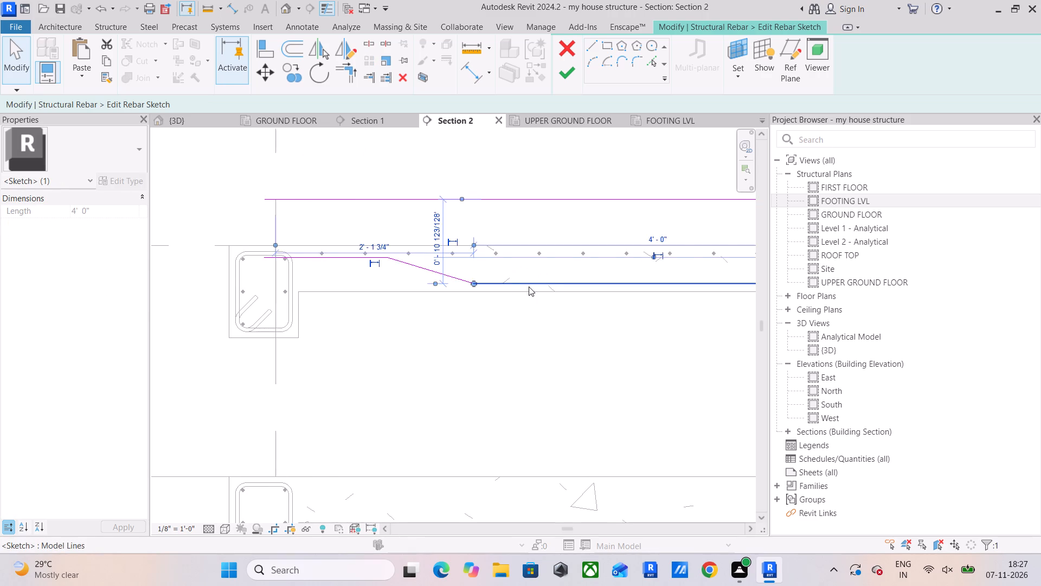
pyautogui.moveTo(529, 286); pyautogui.dragTo(380, 302, button='middle')
pyautogui.scroll(-2, 402, 299)
pyautogui.moveTo(440, 298); pyautogui.dragTo(395, 315, button='middle')
pyautogui.scroll(4, 597, 301)
pyautogui.click(636, 308)
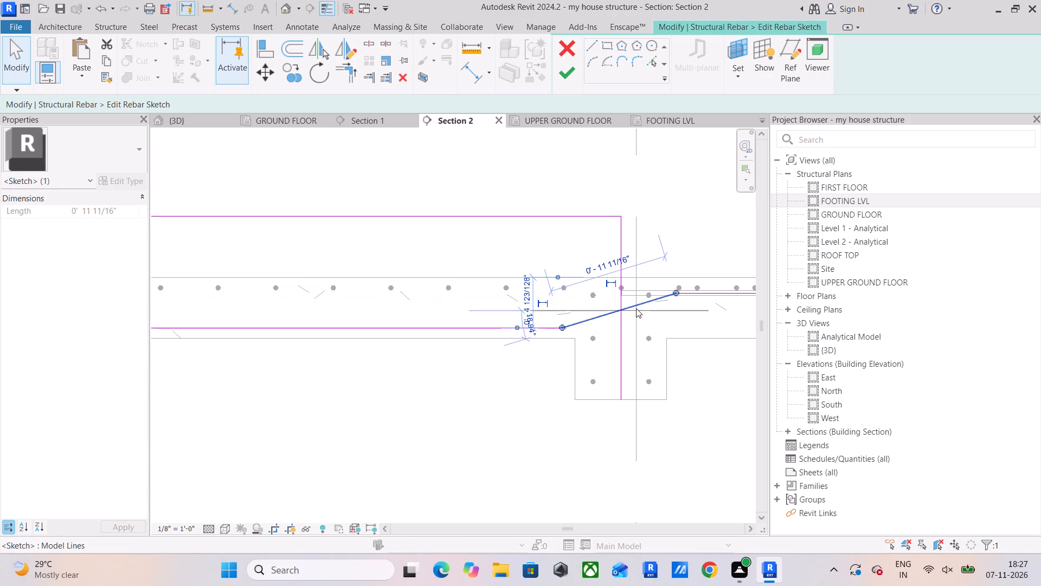
pyautogui.scroll(5, 699, 300)
pyautogui.click(680, 286)
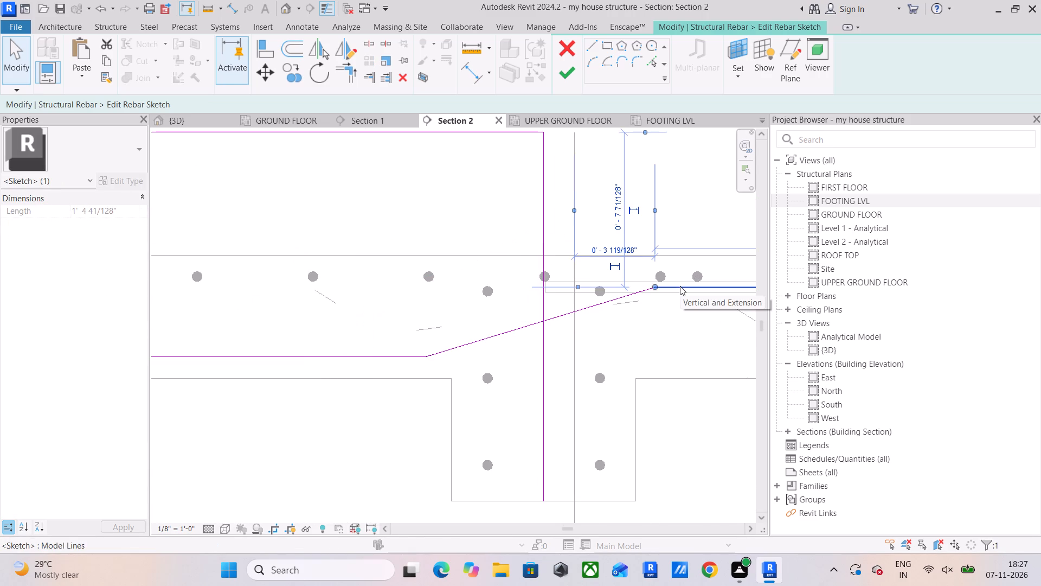
pyautogui.scroll(-4, 680, 286)
pyautogui.moveTo(521, 326); pyautogui.dragTo(612, 343, button='middle')
pyautogui.scroll(-4, 370, 316)
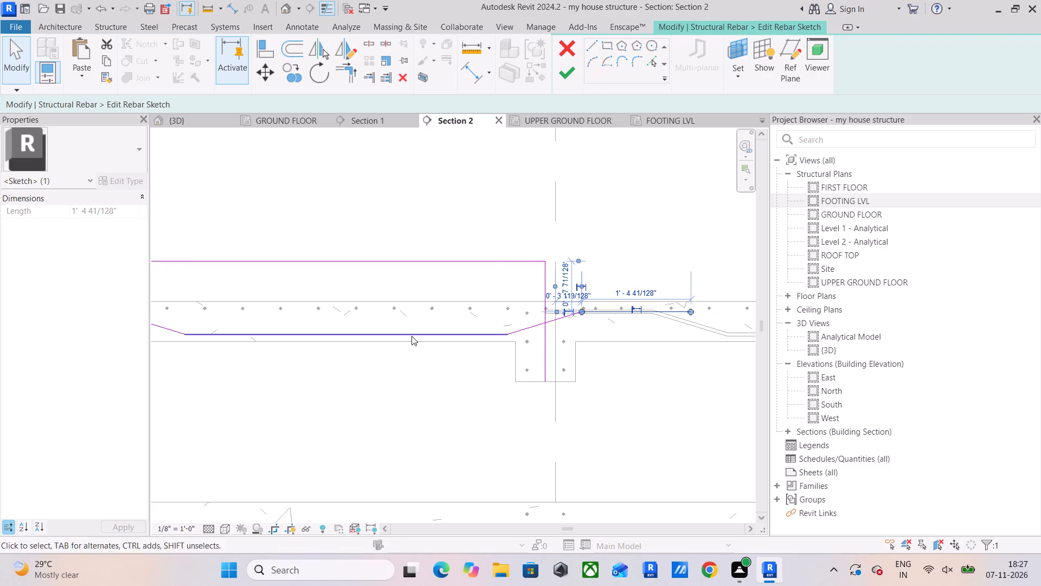
pyautogui.click(412, 336)
pyautogui.press('Delete')
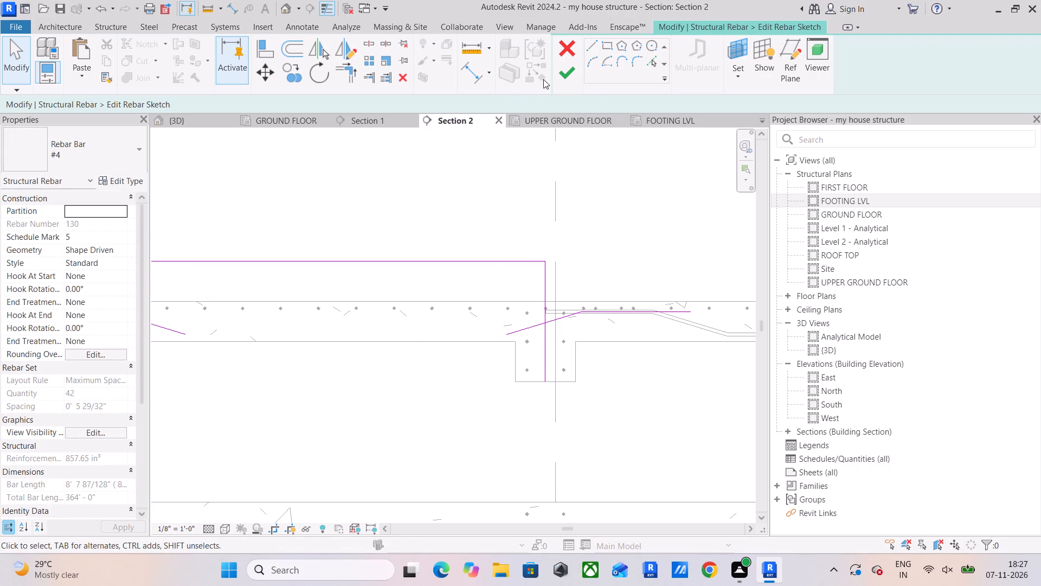
# Draw a vertical midspan line about 1'-4" long down through the slab from the midpoint of the horizontal construction line.
pyautogui.click(589, 48)
pyautogui.moveTo(276, 241); pyautogui.dragTo(494, 187, button='middle')
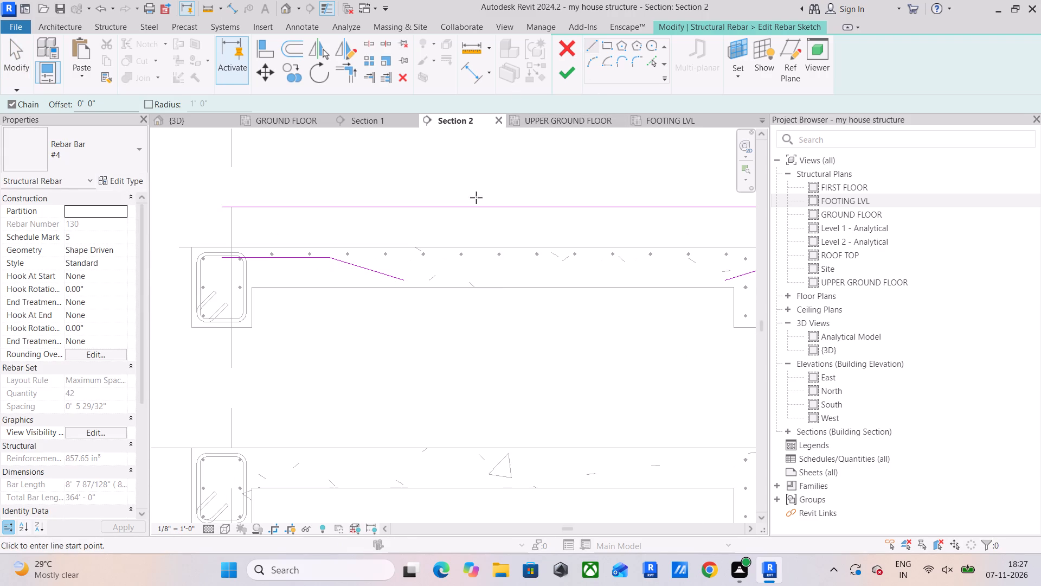
pyautogui.moveTo(496, 205); pyautogui.dragTo(493, 217)
pyautogui.click(486, 313)
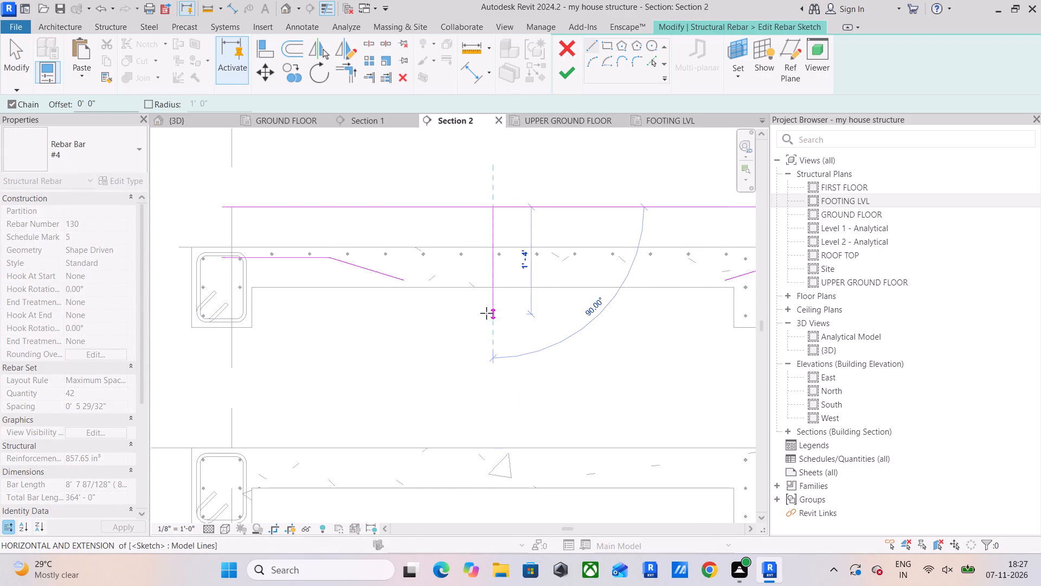
pyautogui.press('Escape')
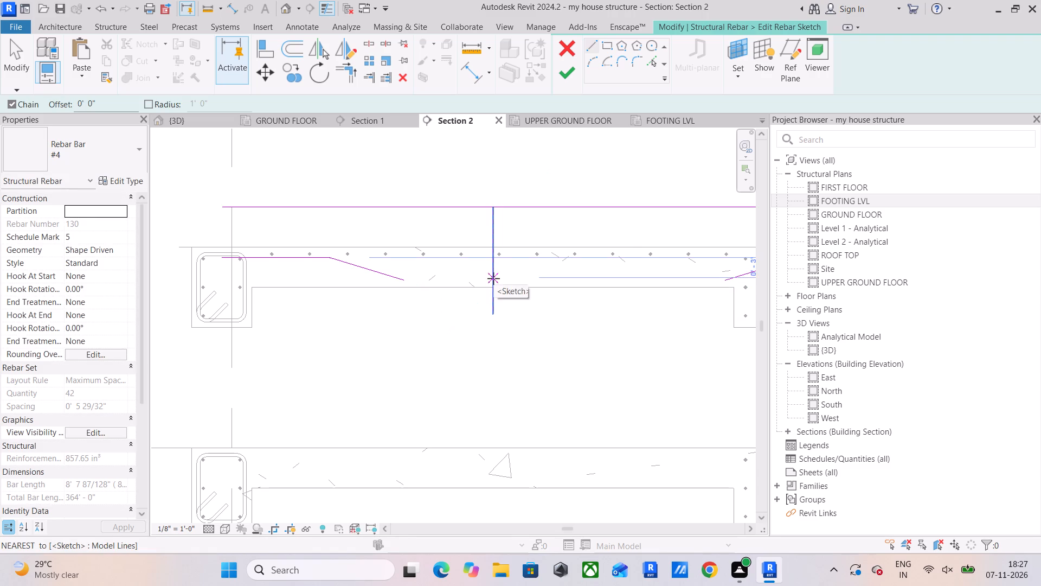
# Draw a 1' bottom segment from the midspan line toward the grid line 5 beam at crank level, removing the guide piece leading to it.
pyautogui.moveTo(407, 279); pyautogui.dragTo(421, 279)
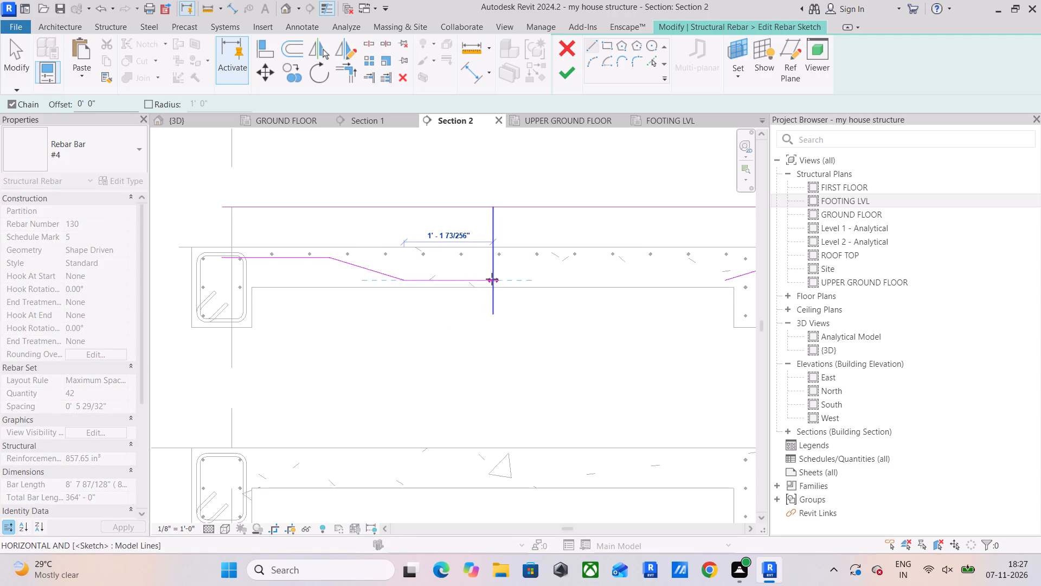
pyautogui.click(492, 279)
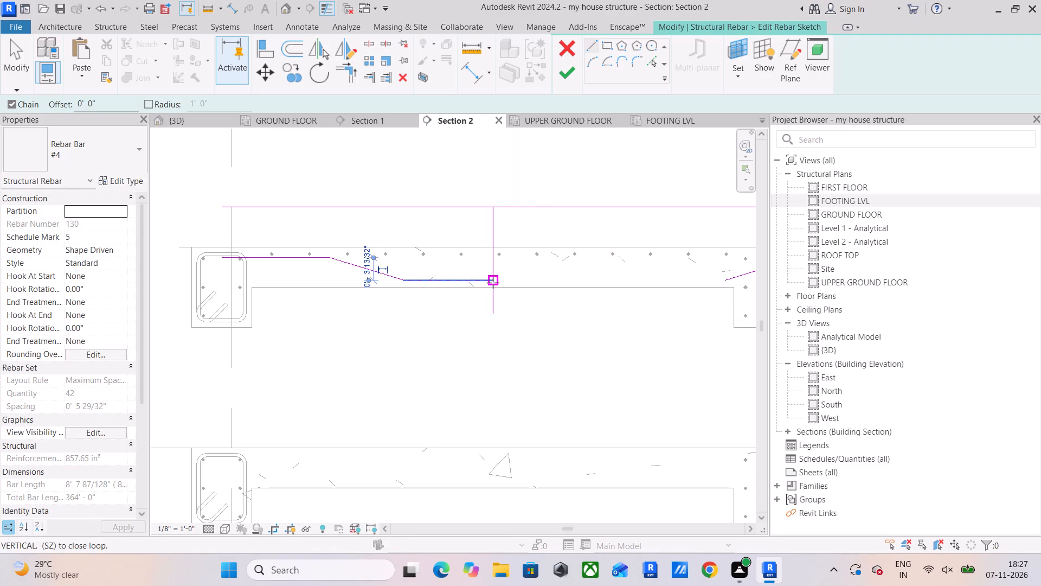
pyautogui.click(493, 283)
pyautogui.write("1'")
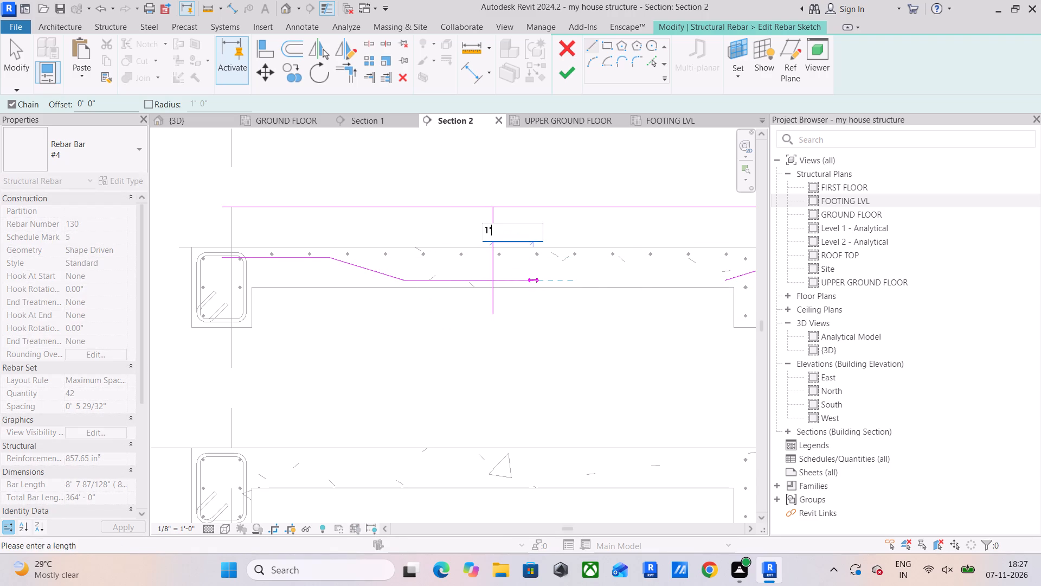
pyautogui.press('Return')
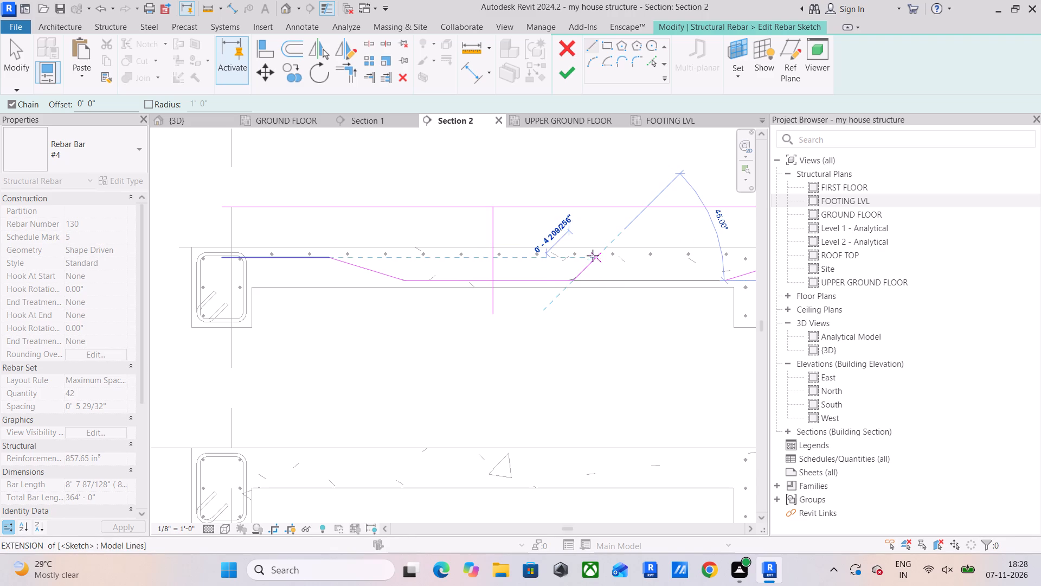
pyautogui.moveTo(578, 278); pyautogui.dragTo(475, 281, button='middle')
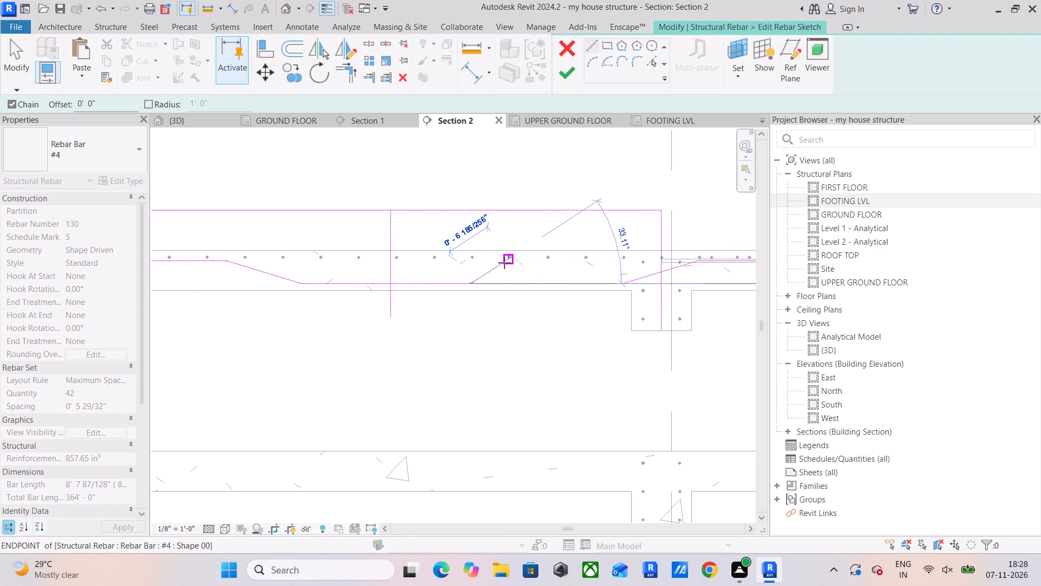
pyautogui.press('Escape')
pyautogui.press('Escape')
pyautogui.click(286, 281)
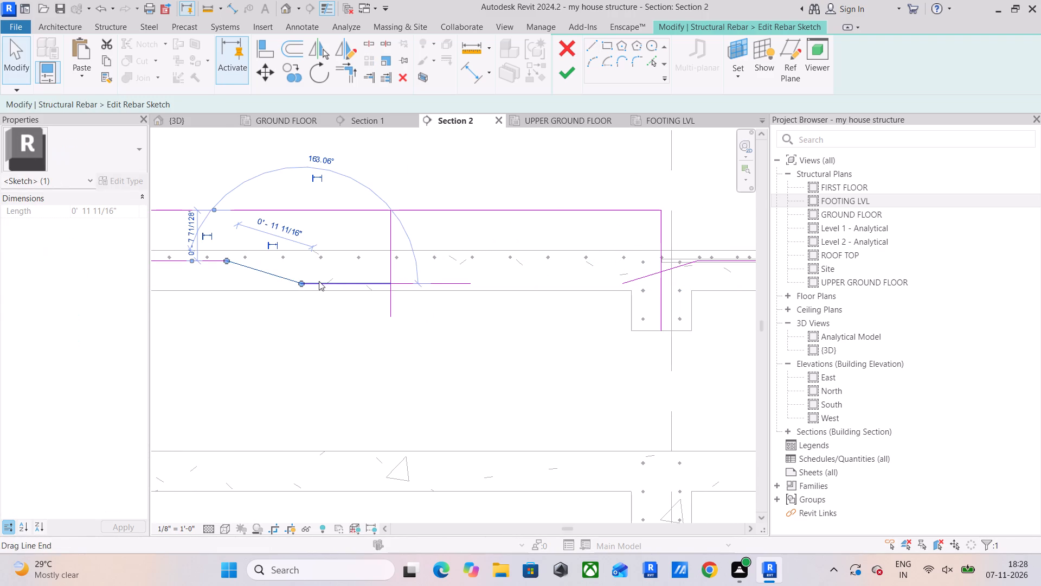
pyautogui.click(324, 281)
pyautogui.press('Delete')
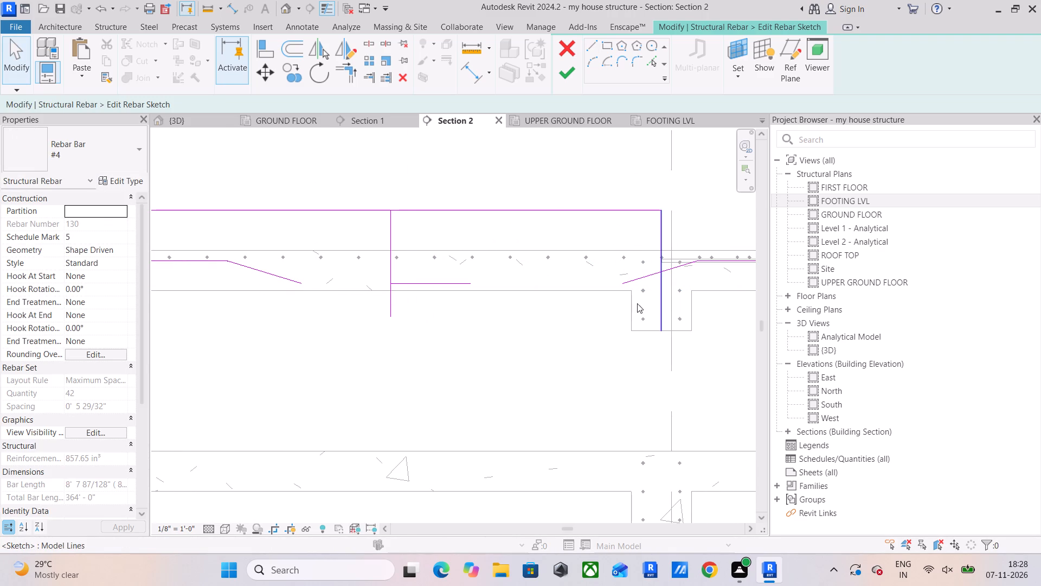
# Mirror the 1' bottom segment about the vertical midspan line.
pyautogui.click(430, 281)
pyautogui.click(339, 50)
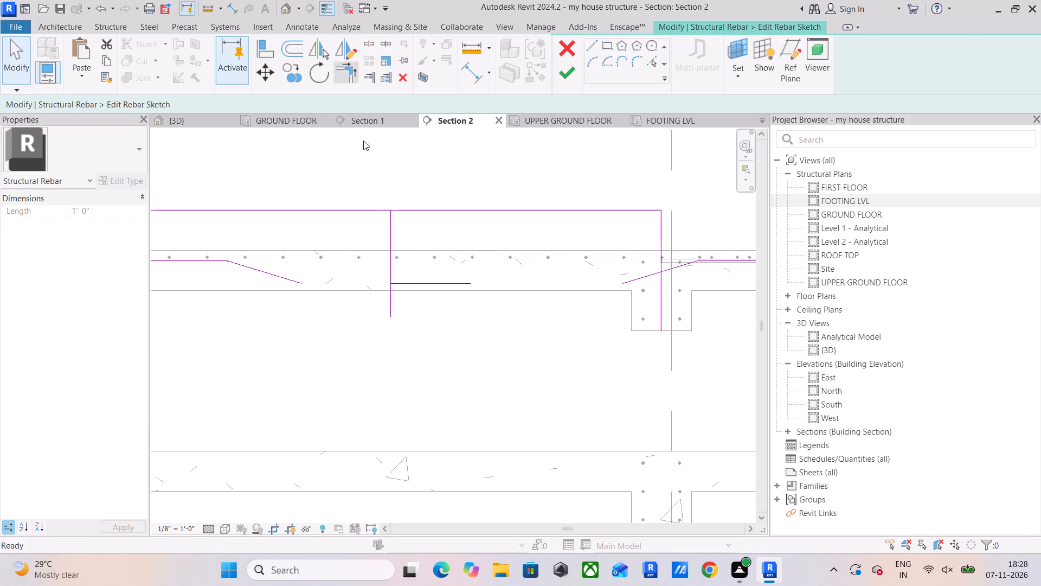
pyautogui.moveTo(393, 284); pyautogui.dragTo(393, 278)
pyautogui.click(393, 271)
pyautogui.press('Escape')
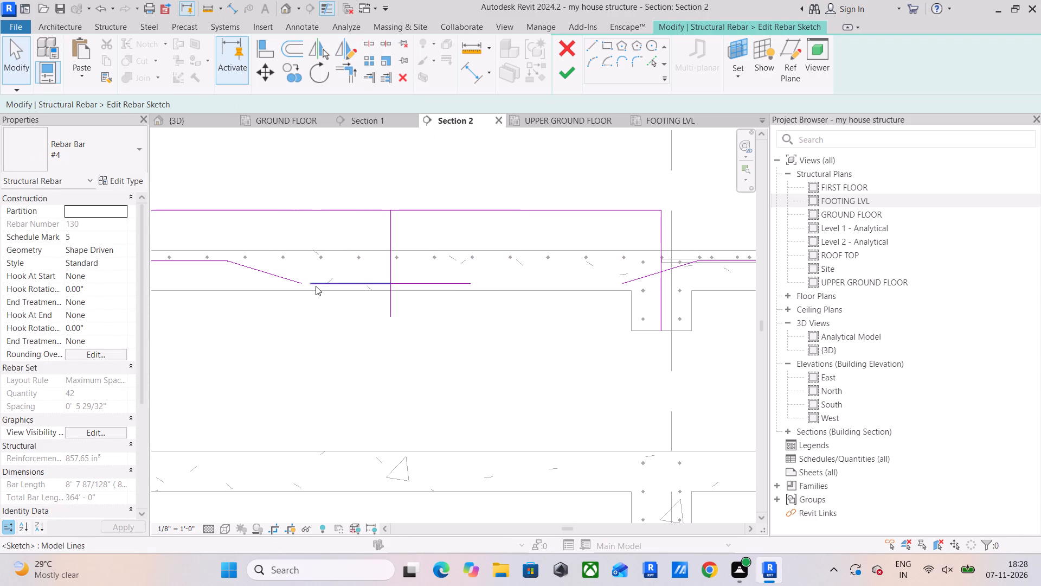
# Move the inclined crank segment nearer the stirruped edge beam onto the free end of the mirrored bottom segment.
pyautogui.click(273, 277)
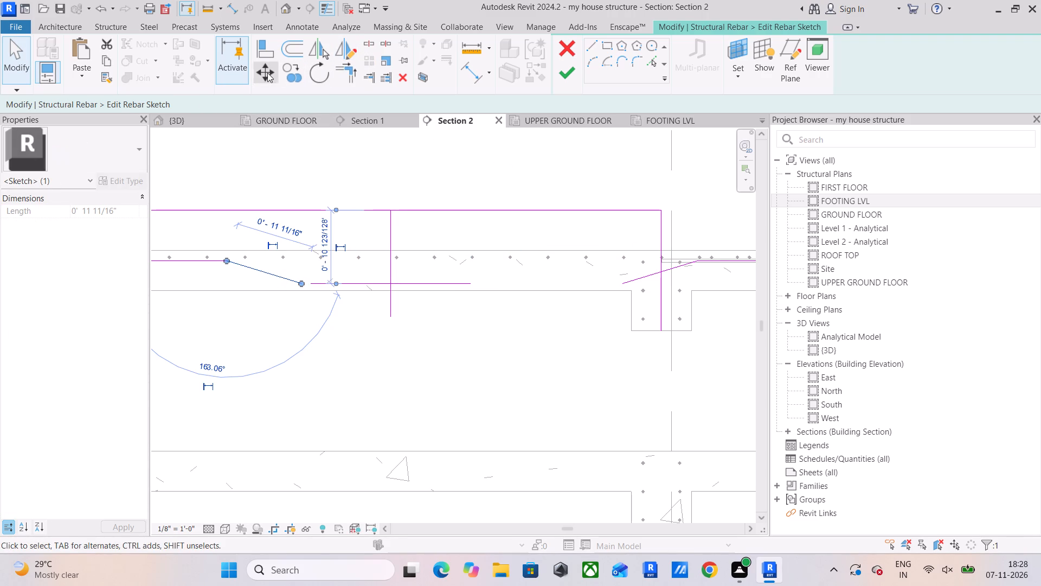
pyautogui.moveTo(267, 73); pyautogui.dragTo(267, 78)
pyautogui.scroll(8, 323, 270)
pyautogui.click(264, 292)
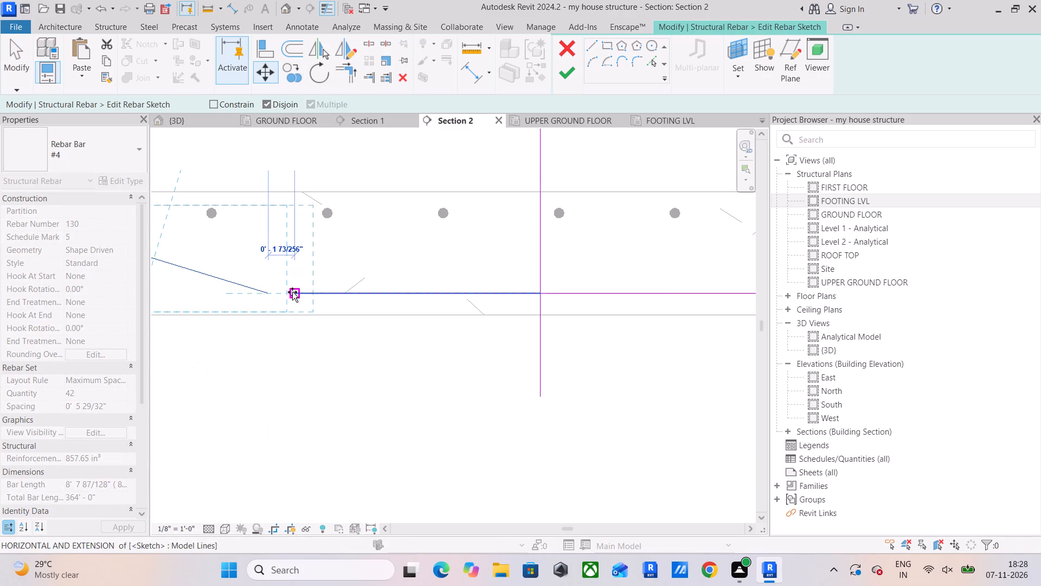
pyautogui.click(295, 292)
pyautogui.scroll(-9, 295, 292)
pyautogui.moveTo(376, 296); pyautogui.dragTo(282, 302, button='middle')
pyautogui.press('Escape')
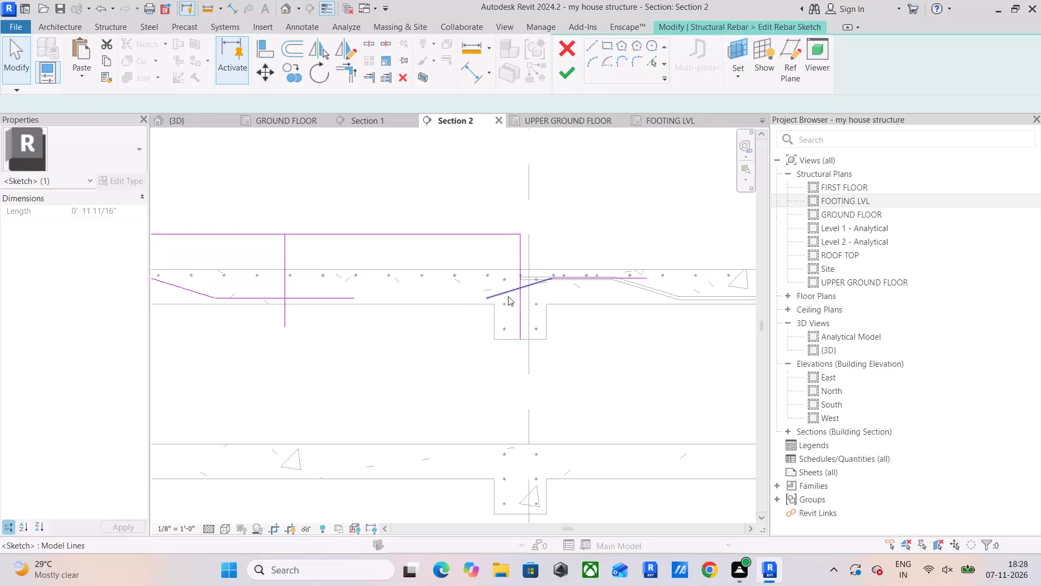
# Move the inclined crank segment at the grid line 5 beam so its lower end meets the 1' bottom segment's end.
pyautogui.click(504, 295)
pyautogui.click(270, 72)
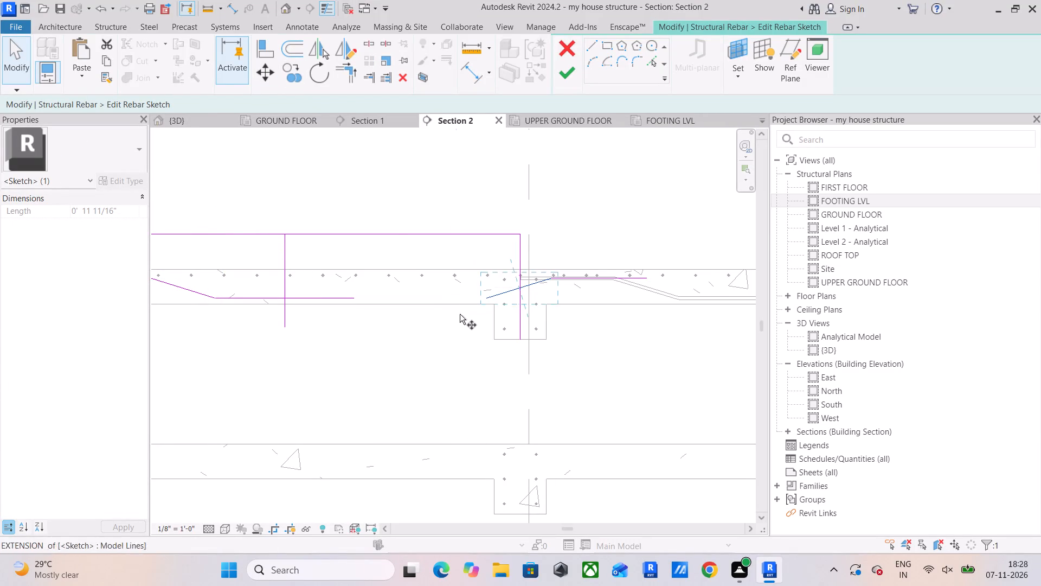
pyautogui.scroll(5, 461, 314)
pyautogui.moveTo(509, 281); pyautogui.dragTo(500, 283)
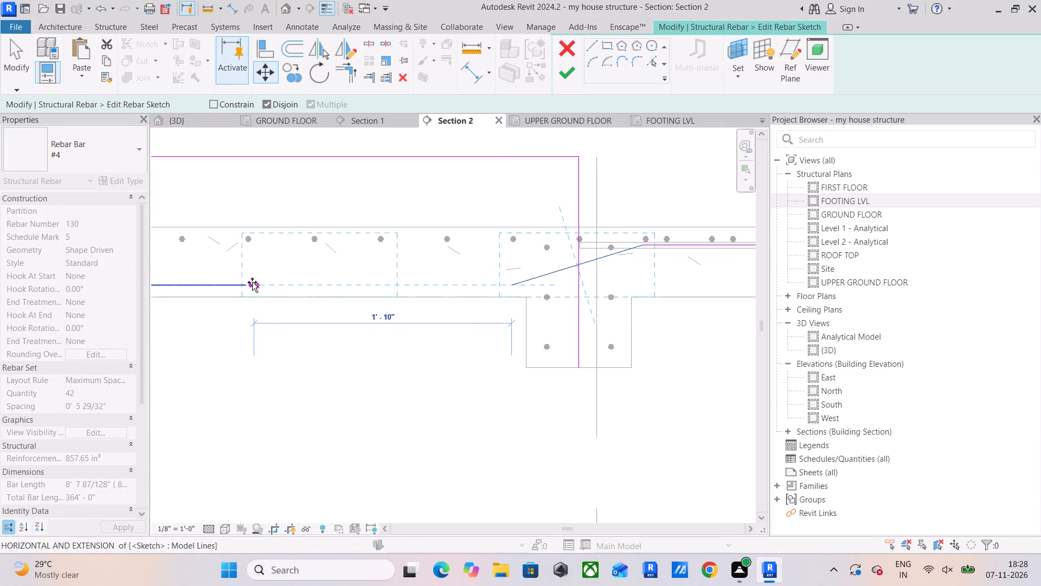
pyautogui.click(242, 283)
pyautogui.scroll(5, 255, 271)
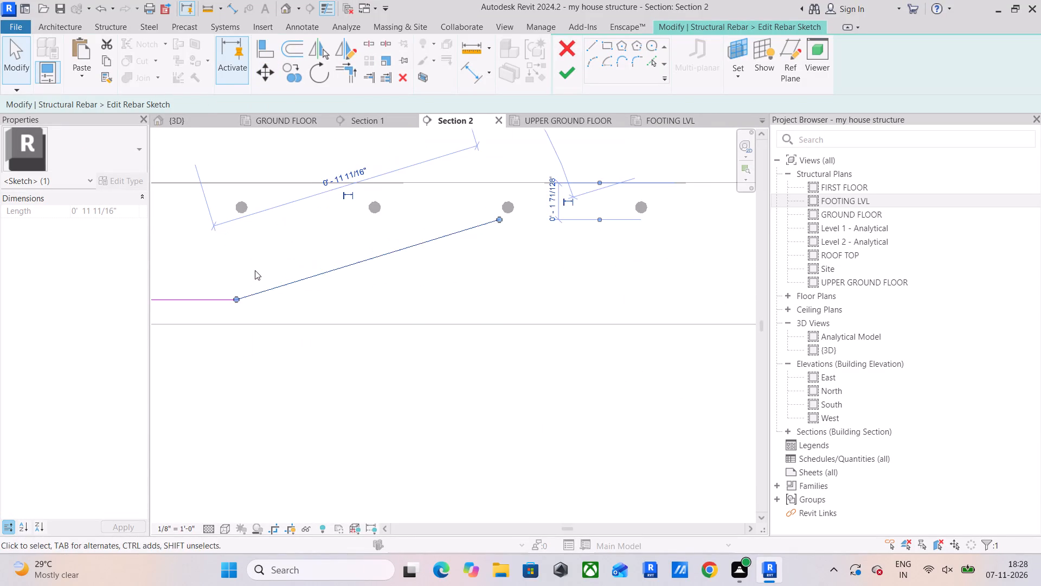
pyautogui.scroll(1, 261, 290)
pyautogui.moveTo(287, 297); pyautogui.dragTo(308, 302, button='middle')
pyautogui.click(372, 309)
pyautogui.scroll(-8, 378, 308)
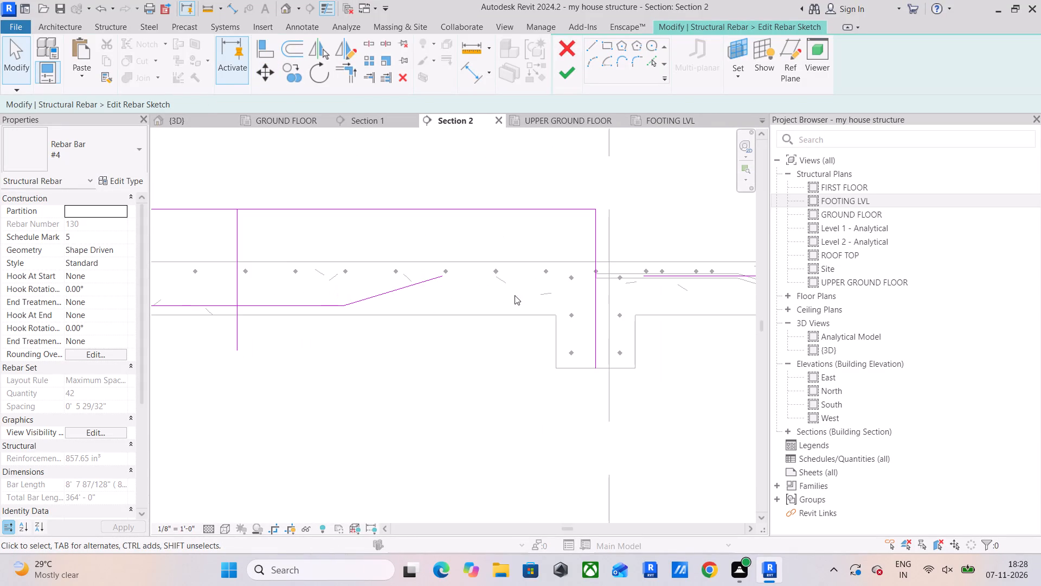
# Move the detached horizontal top segment back across the grid line 5 beam, close to the upper end of the inclined crank.
pyautogui.click(671, 274)
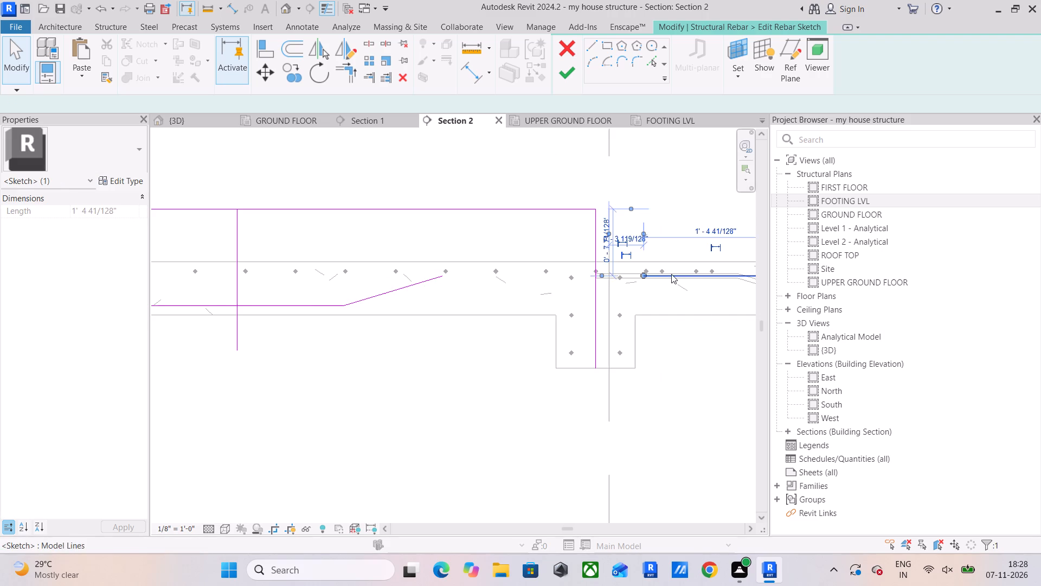
pyautogui.moveTo(690, 279); pyautogui.dragTo(523, 281, button='middle')
pyautogui.click(267, 75)
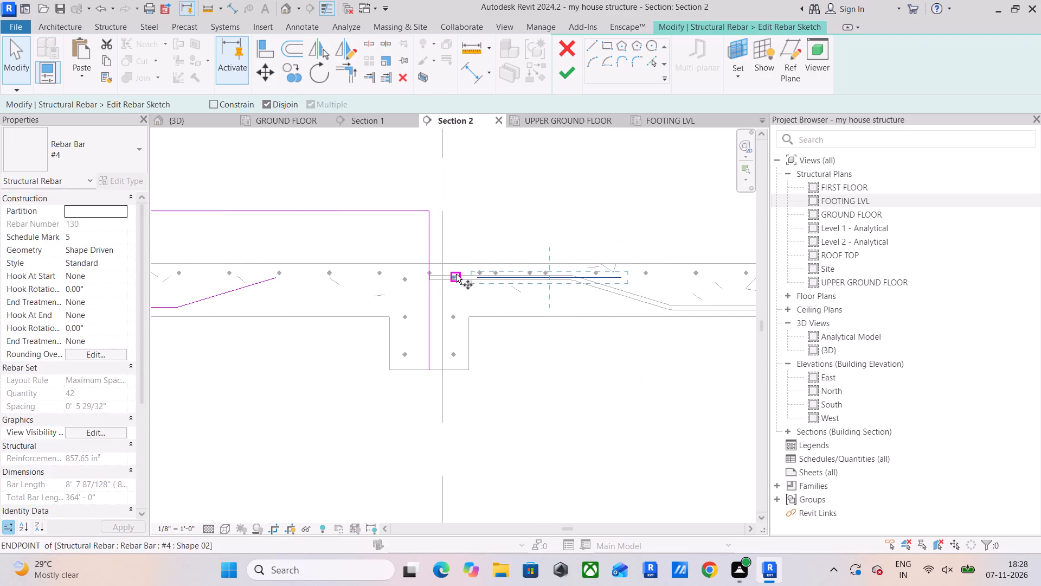
pyautogui.moveTo(475, 276); pyautogui.dragTo(459, 276)
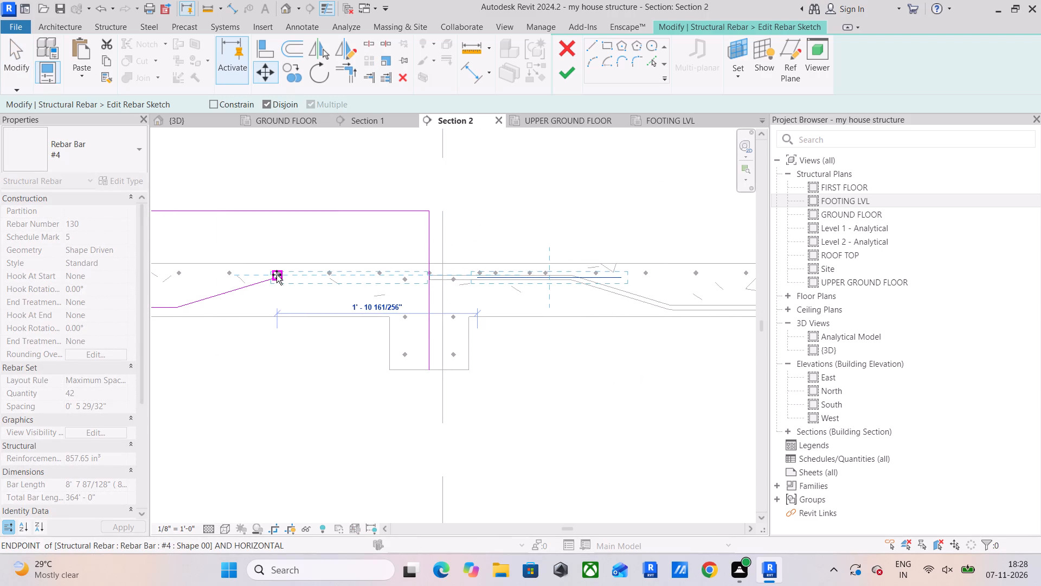
pyautogui.scroll(12, 277, 275)
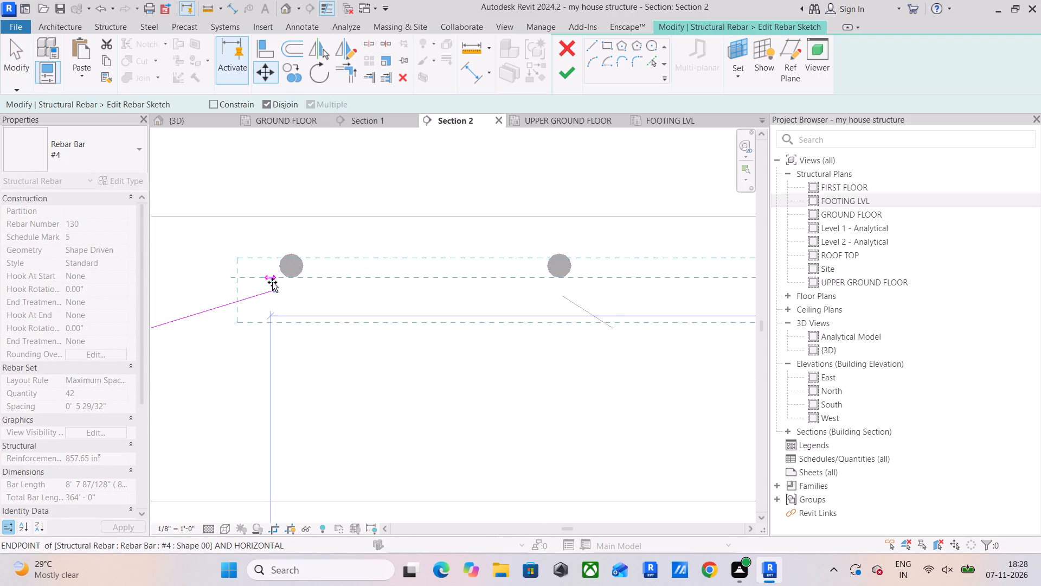
pyautogui.click(342, 283)
# Trim/extend the horizontal top segment and the inclined crank at the grid line 5 beam to a common corner.
pyautogui.scroll(-4, 343, 283)
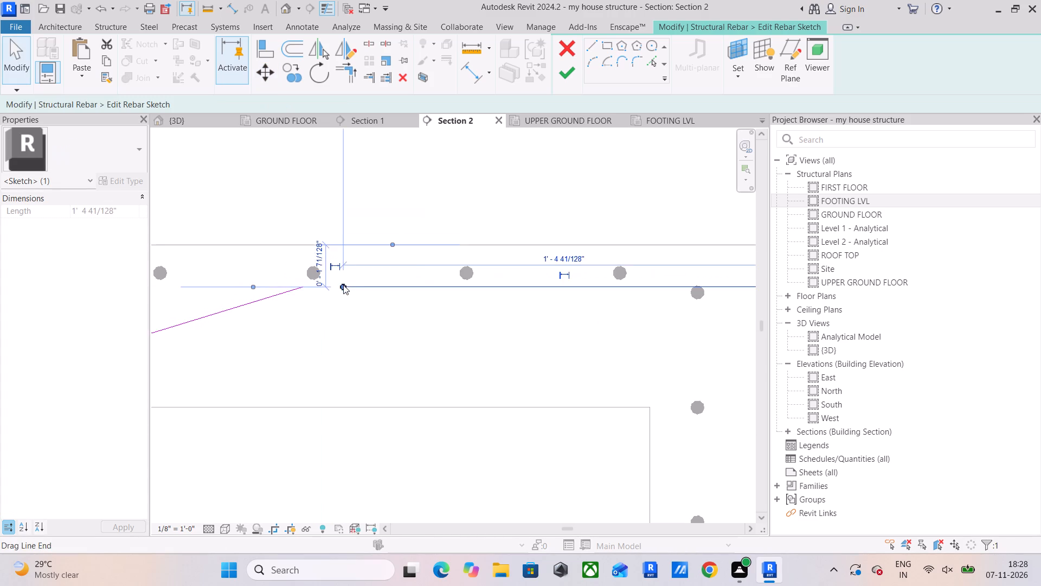
pyautogui.moveTo(295, 274); pyautogui.dragTo(250, 264, button='middle')
pyautogui.scroll(8, 254, 266)
pyautogui.scroll(-3, 263, 290)
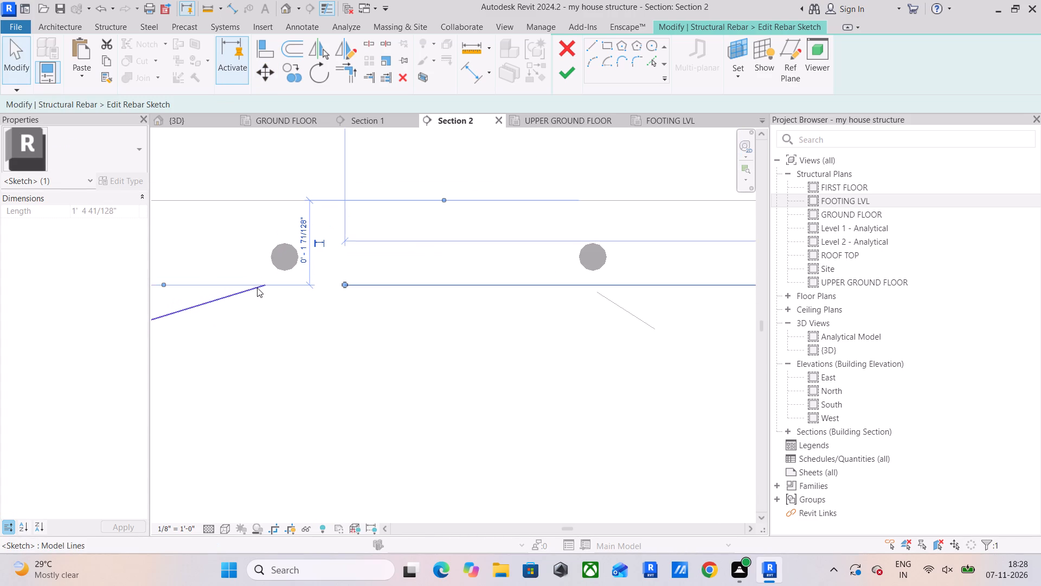
pyautogui.click(339, 70)
pyautogui.click(229, 297)
pyautogui.click(385, 286)
# Pull the free end of the top segment back to the vertical guide line in the grid line 5 beam.
pyautogui.scroll(-6, 395, 295)
pyautogui.moveTo(416, 302); pyautogui.dragTo(200, 302, button='middle')
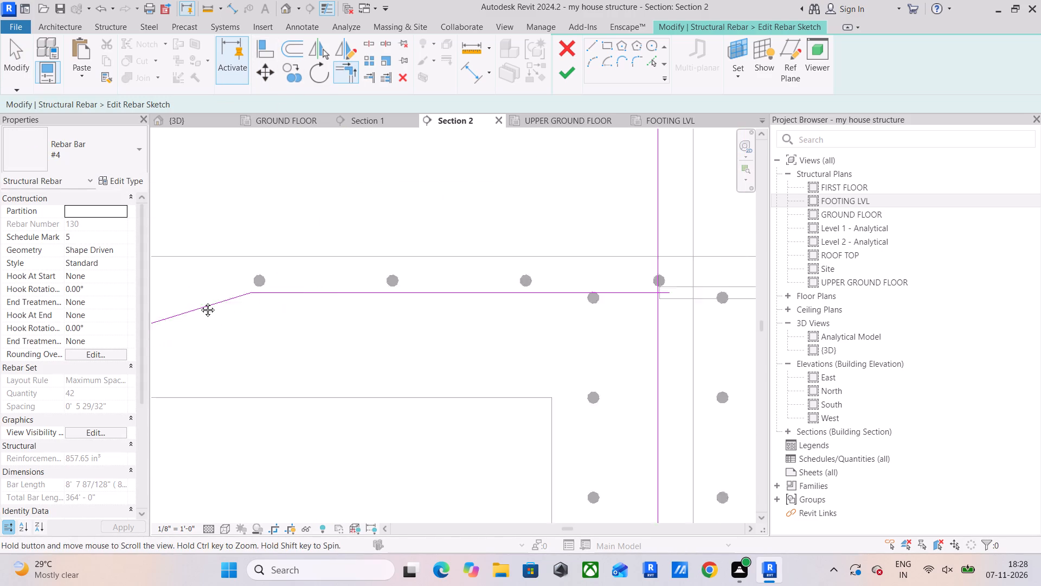
pyautogui.moveTo(200, 302); pyautogui.dragTo(124, 302, button='middle')
pyautogui.scroll(-4, 258, 302)
pyautogui.middleClick(336, 307)
pyautogui.scroll(5, 365, 289)
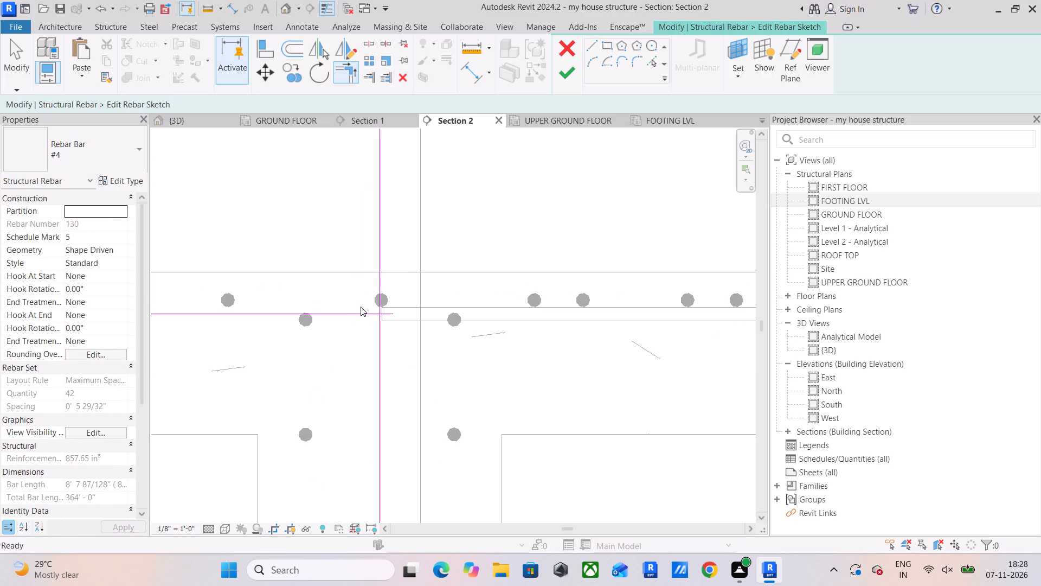
pyautogui.press('Escape')
pyautogui.click(364, 312)
pyautogui.moveTo(394, 316); pyautogui.dragTo(385, 316)
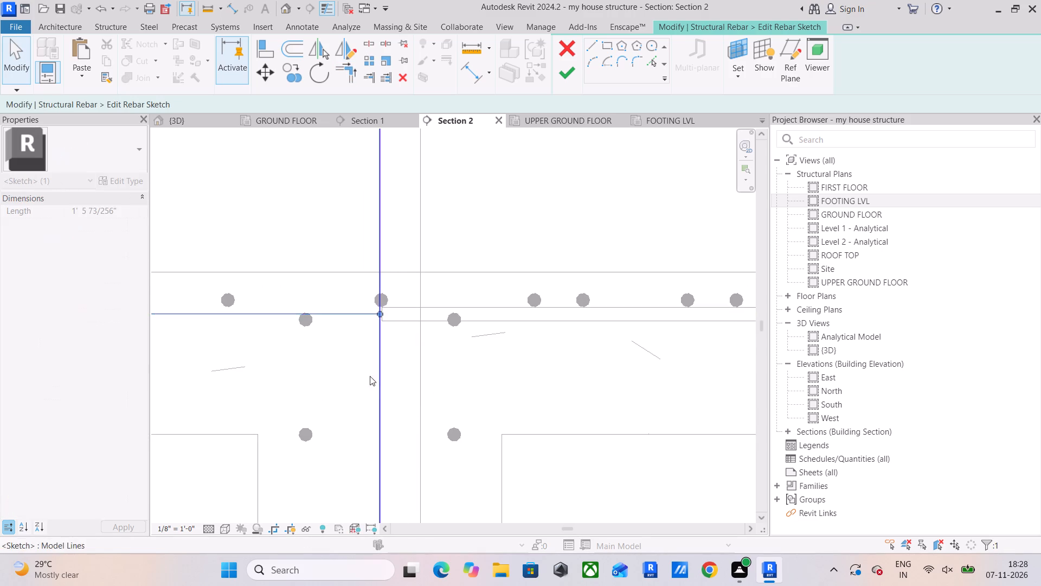
pyautogui.scroll(-8, 353, 372)
pyautogui.moveTo(322, 361); pyautogui.dragTo(365, 352, button='middle')
pyautogui.click(350, 356)
# Trim/extend the top segment at the stirruped edge beam and its neighbouring inclined crank to a common corner.
pyautogui.scroll(-1, 339, 347)
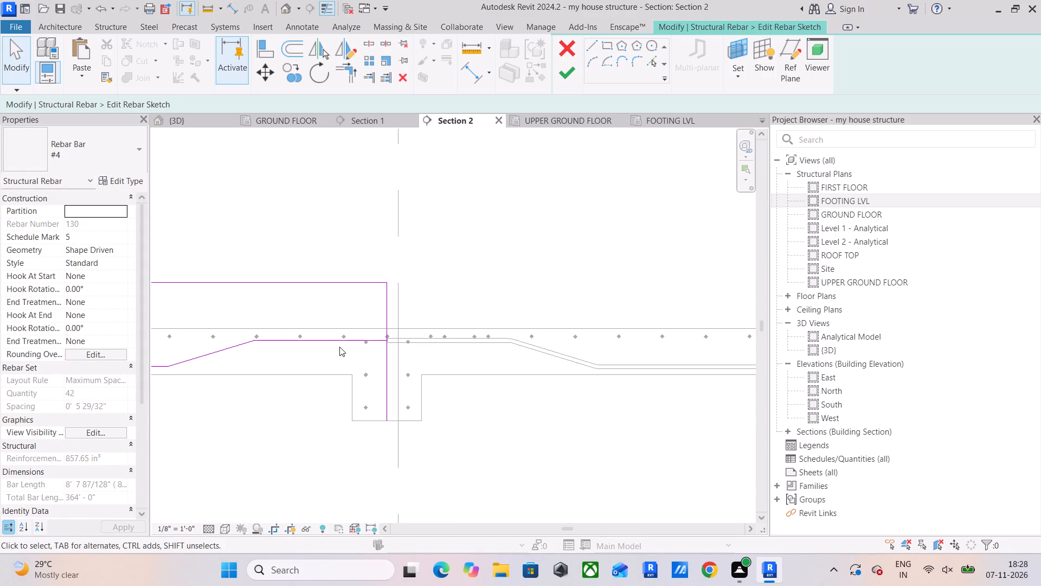
pyautogui.moveTo(339, 347); pyautogui.dragTo(504, 343, button='middle')
pyautogui.scroll(-3, 476, 351)
pyautogui.moveTo(470, 351); pyautogui.dragTo(581, 339, button='middle')
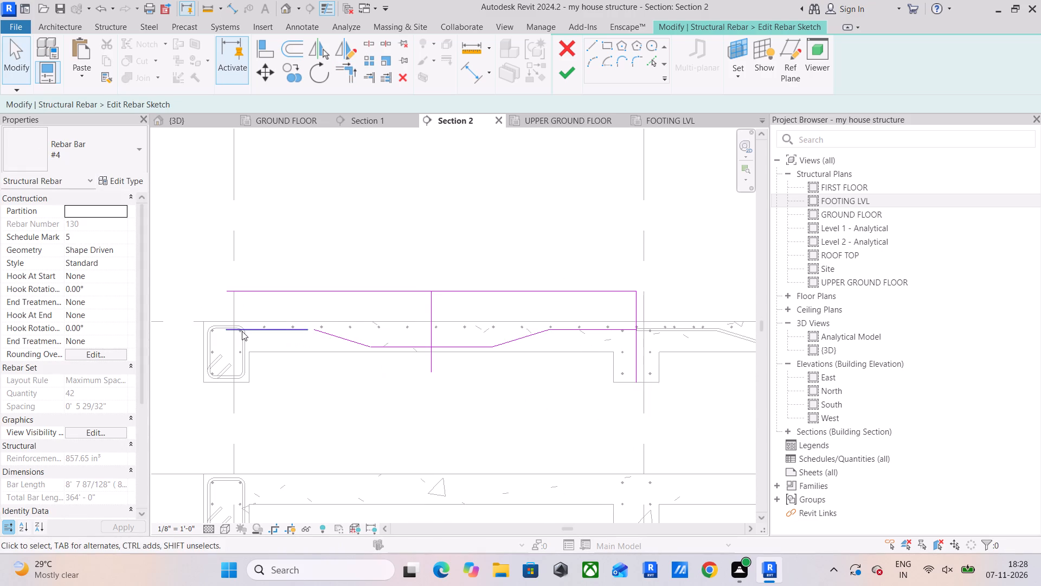
pyautogui.scroll(3, 243, 328)
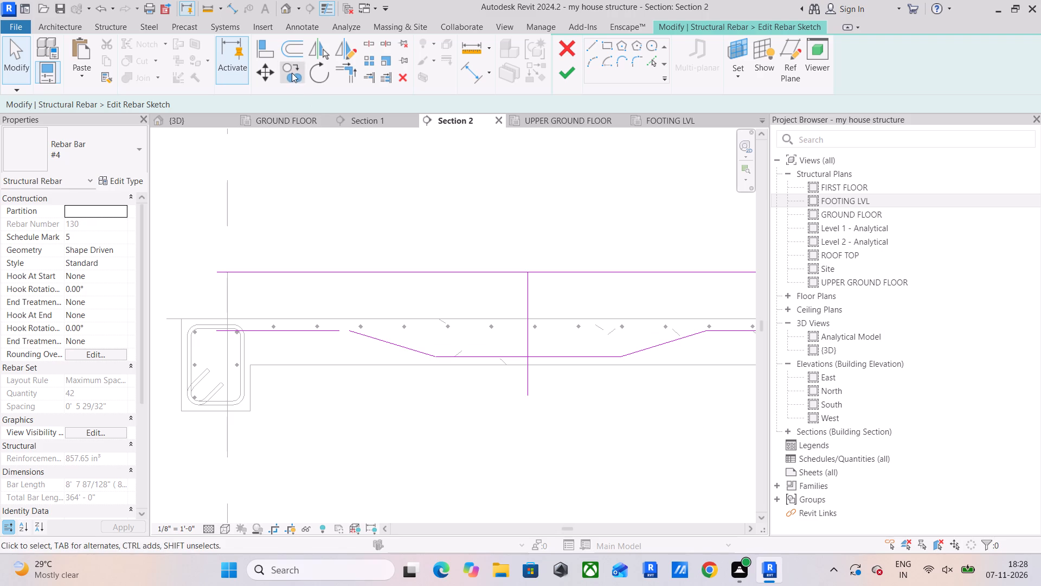
pyautogui.click(348, 82)
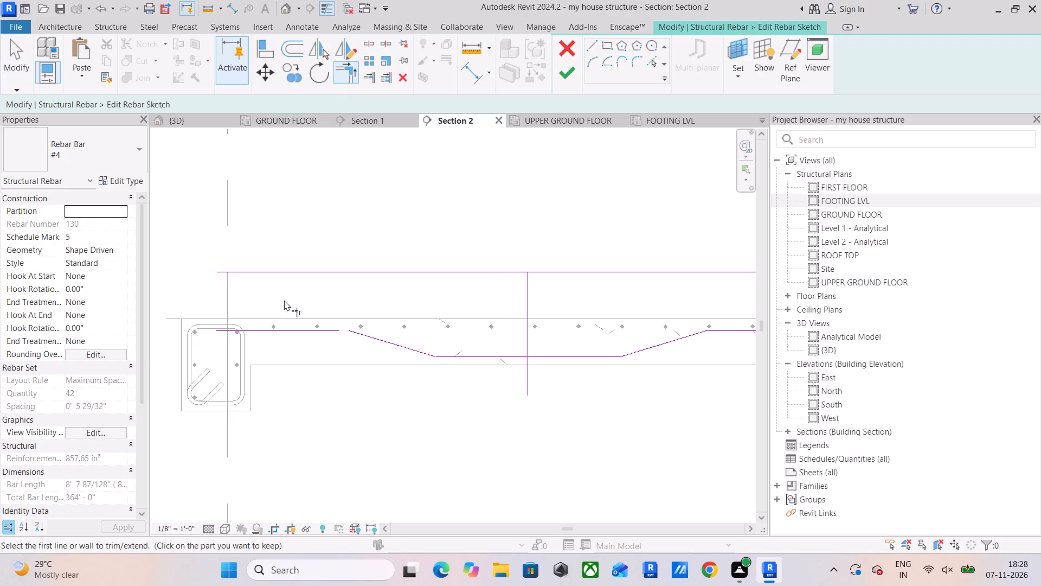
pyautogui.moveTo(279, 334); pyautogui.dragTo(290, 335)
pyautogui.click(368, 338)
pyautogui.scroll(-4, 372, 342)
pyautogui.moveTo(372, 342); pyautogui.dragTo(325, 387, button='middle')
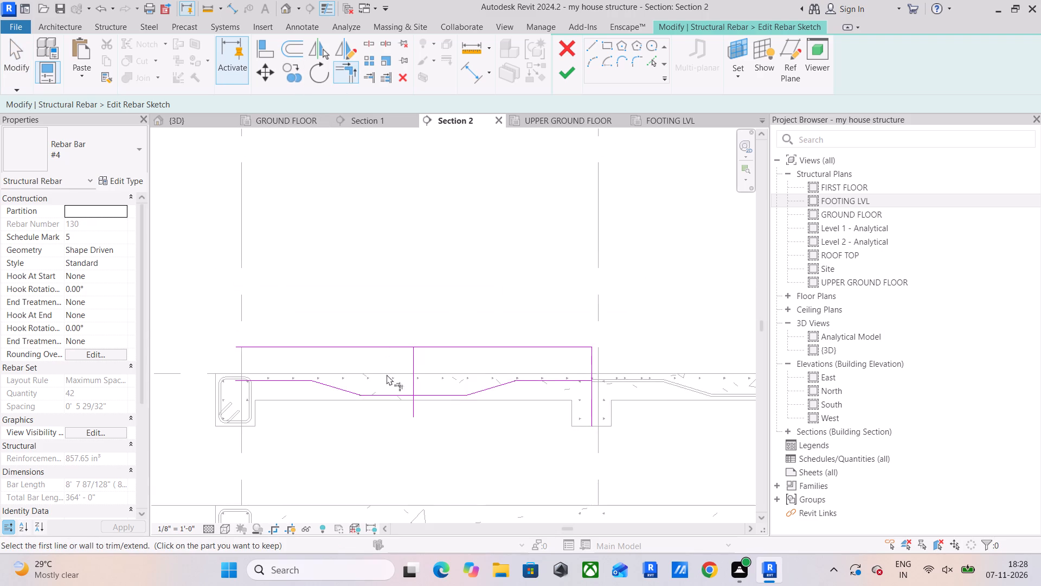
pyautogui.scroll(3, 402, 361)
pyautogui.press('Escape')
pyautogui.press('Escape')
# Delete the horizontal guide line above the slab and the vertical guide lines at midspan and the grid line 5 beam.
pyautogui.moveTo(468, 313); pyautogui.dragTo(374, 360)
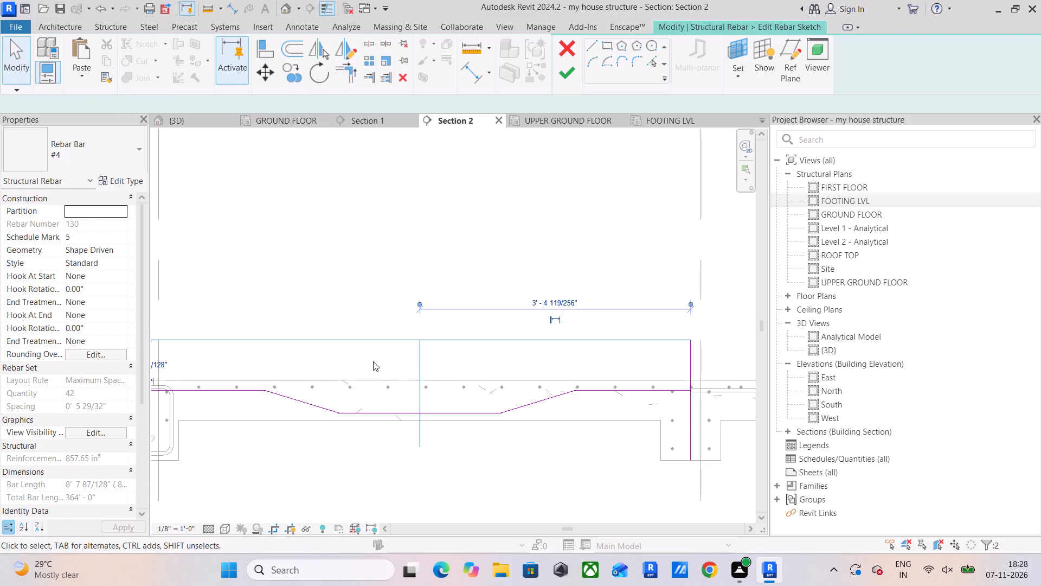
pyautogui.click(695, 354)
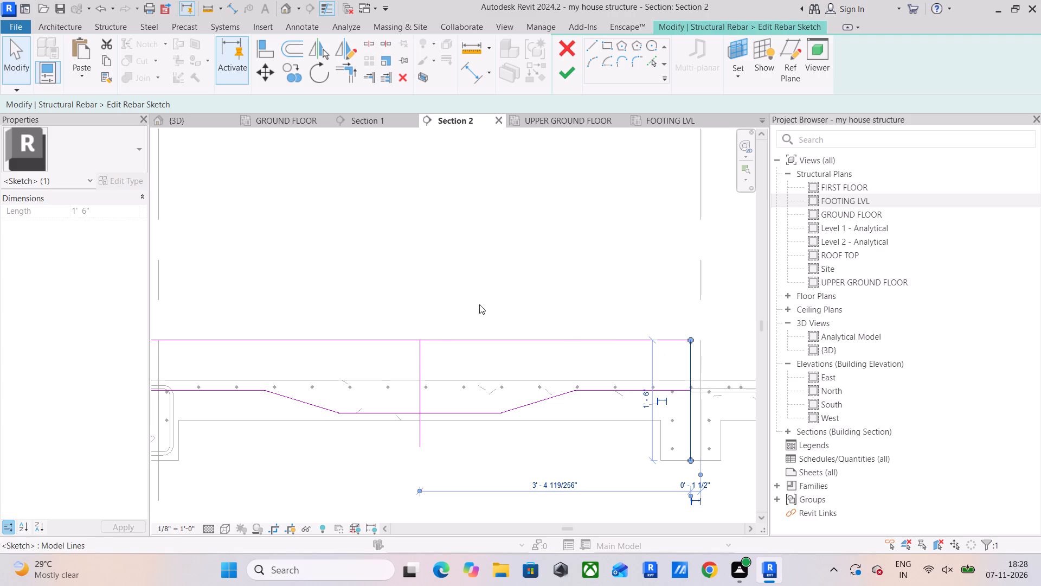
pyautogui.keyDown('ctrl'); pyautogui.moveTo(479, 304); pyautogui.dragTo(383, 357); pyautogui.keyUp('ctrl')
pyautogui.scroll(-3, 374, 354)
pyautogui.moveTo(374, 354); pyautogui.dragTo(401, 362, button='middle')
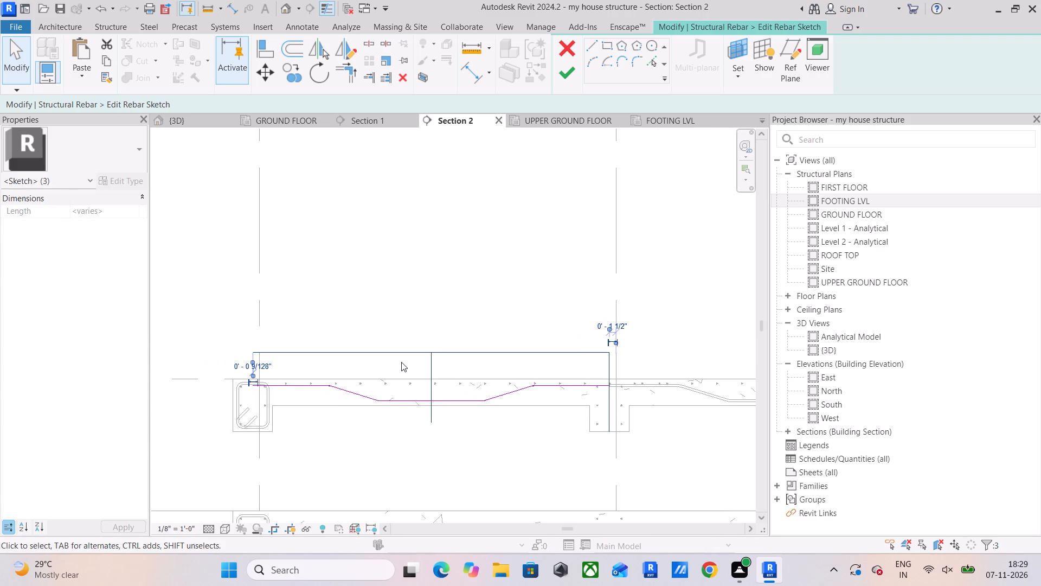
pyautogui.press('Delete')
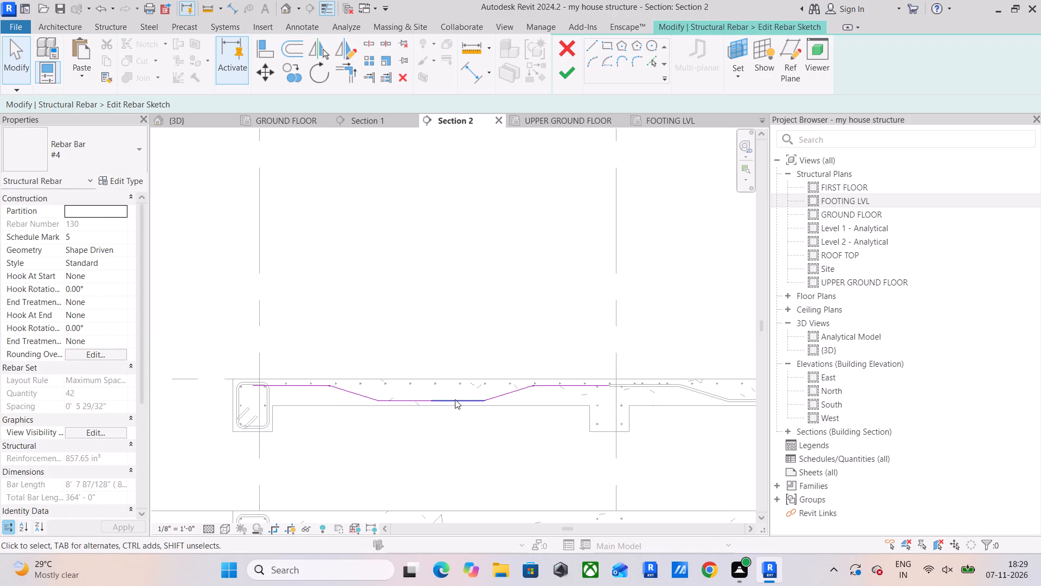
# Replace the two half bottom segments with a single 2' segment joining both cranks, and finish the rebar sketch.
pyautogui.click(455, 399)
pyautogui.scroll(5, 442, 403)
pyautogui.press('Delete')
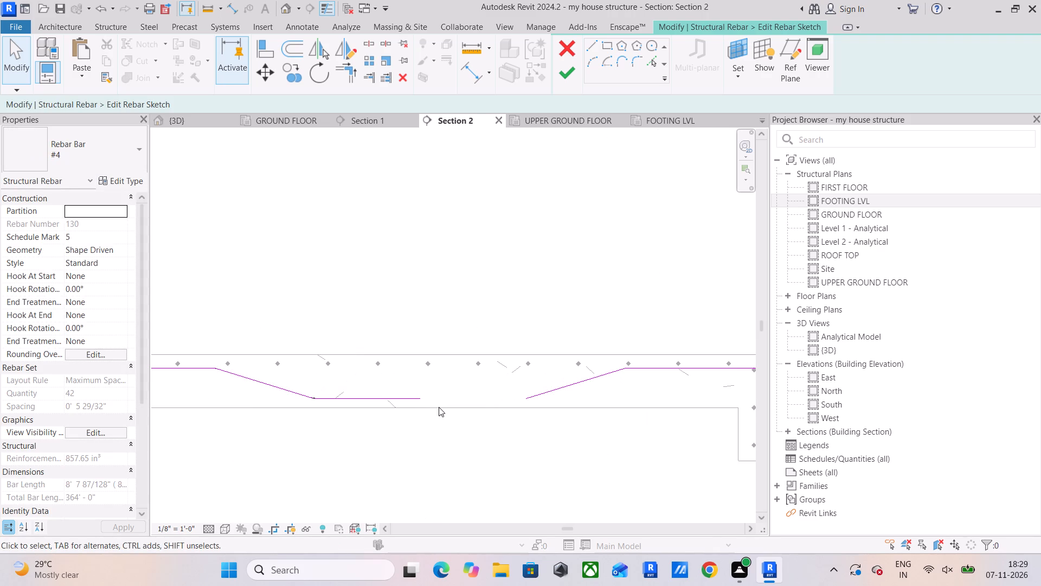
pyautogui.click(398, 400)
pyautogui.moveTo(421, 397); pyautogui.dragTo(507, 397)
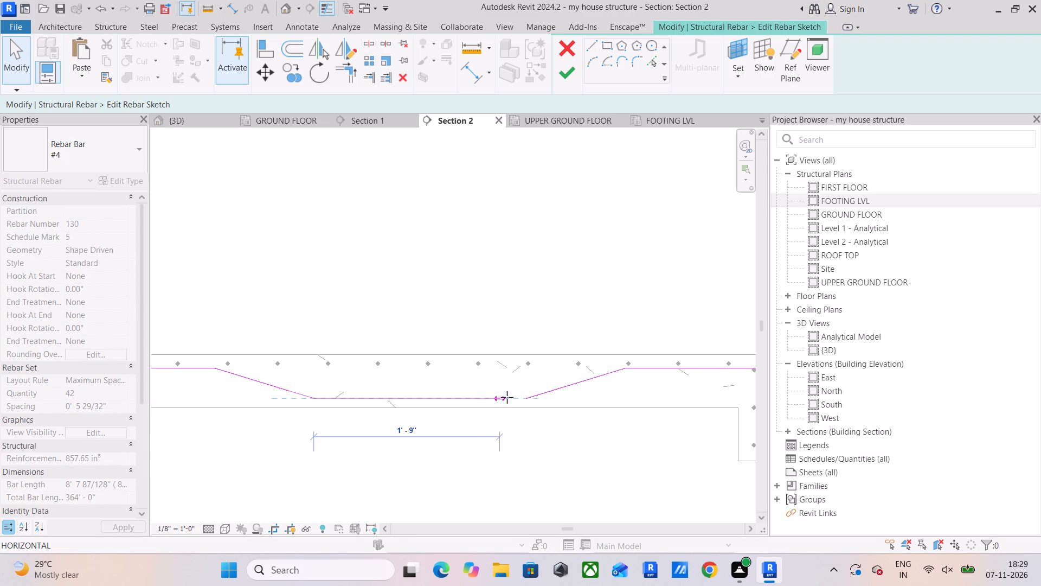
pyautogui.moveTo(507, 397); pyautogui.dragTo(520, 397)
pyautogui.click(561, 70)
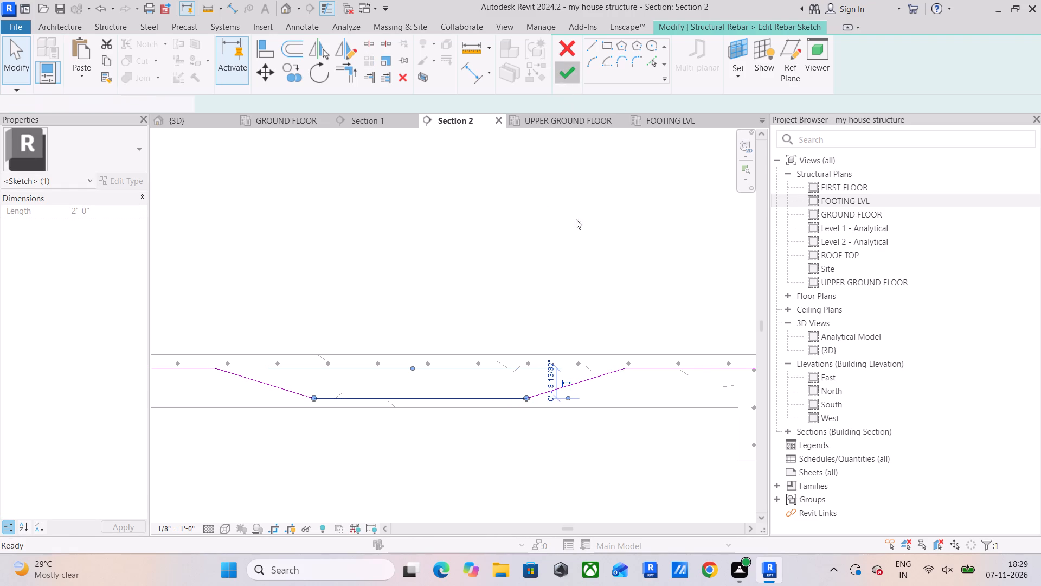
pyautogui.scroll(-5, 565, 297)
pyautogui.click(560, 284)
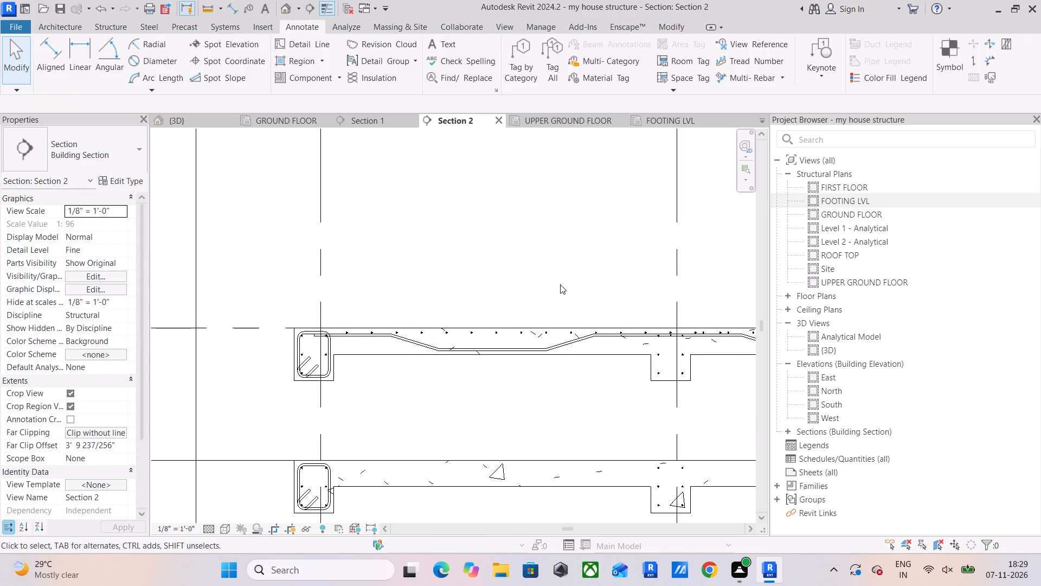
pyautogui.scroll(-2, 607, 305)
# On the UPPER GROUND FLOOR plan, shorten the reshaped cranked bar set's distribution so it ends near the bay's east edge beam.
pyautogui.click(550, 120)
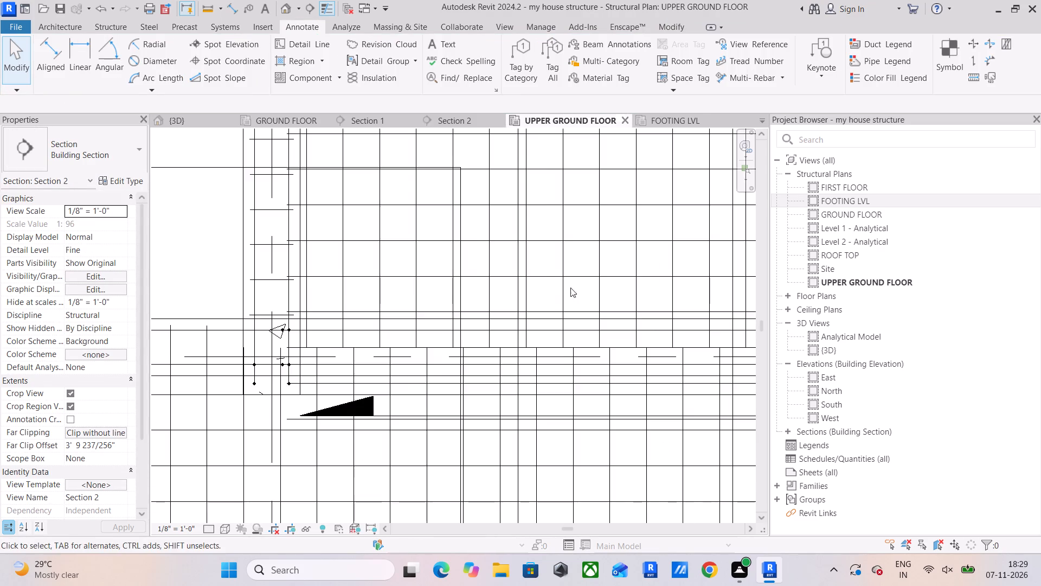
pyautogui.scroll(-7, 551, 314)
pyautogui.moveTo(542, 326); pyautogui.dragTo(460, 365, button='middle')
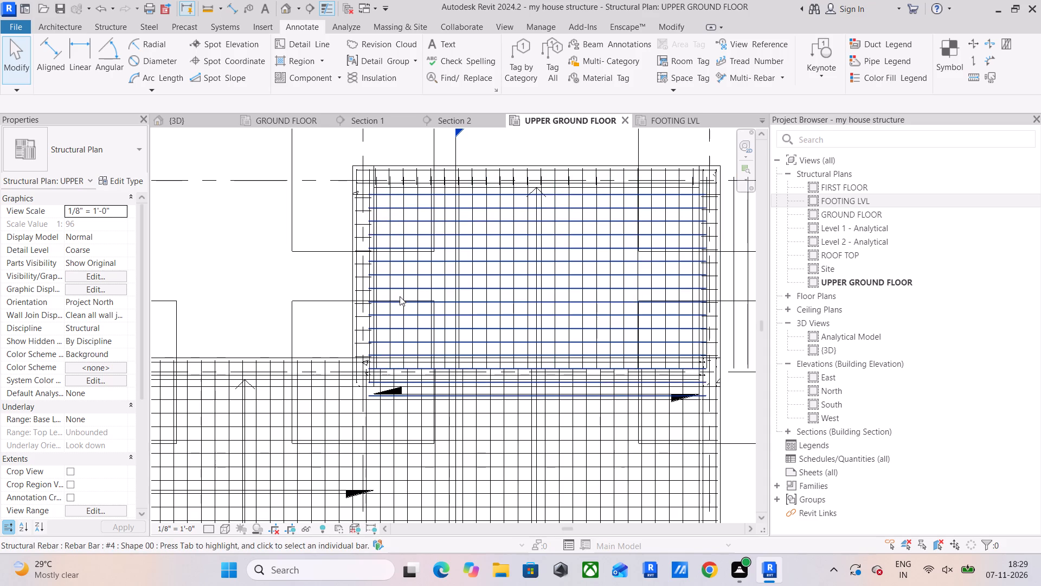
pyautogui.scroll(5, 373, 367)
pyautogui.scroll(-5, 490, 336)
pyautogui.moveTo(511, 340); pyautogui.dragTo(404, 359, button='middle')
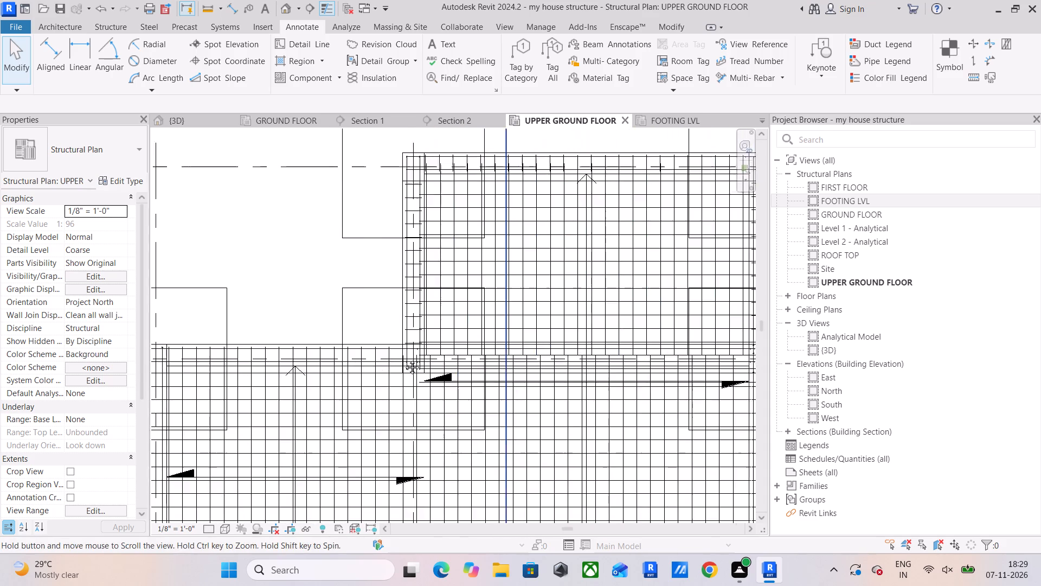
pyautogui.moveTo(404, 359); pyautogui.dragTo(256, 370, button='middle')
pyautogui.scroll(10, 313, 317)
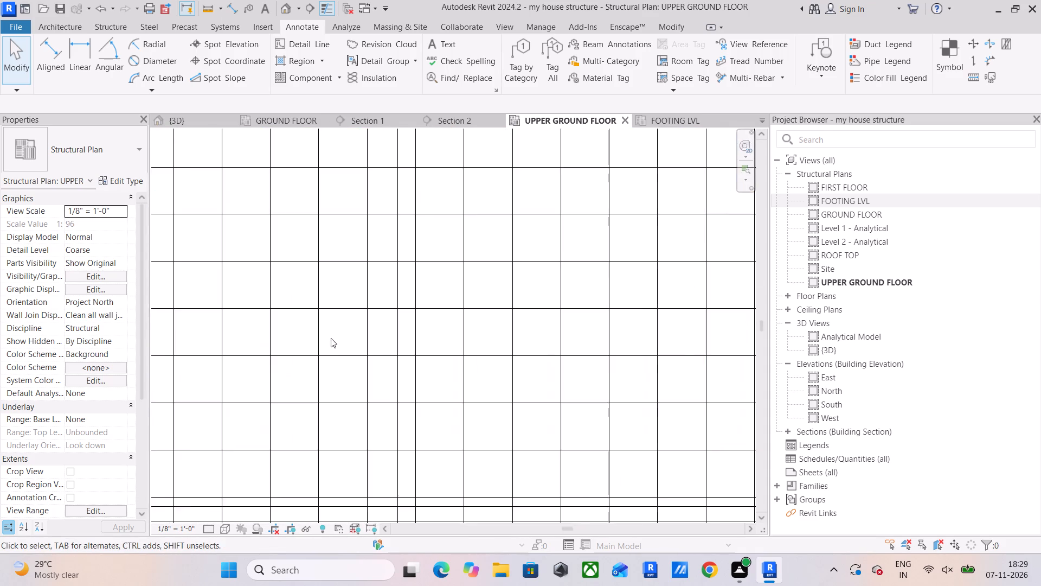
pyautogui.click(312, 339)
pyautogui.scroll(-10, 361, 340)
pyautogui.moveTo(362, 347); pyautogui.dragTo(337, 343, button='middle')
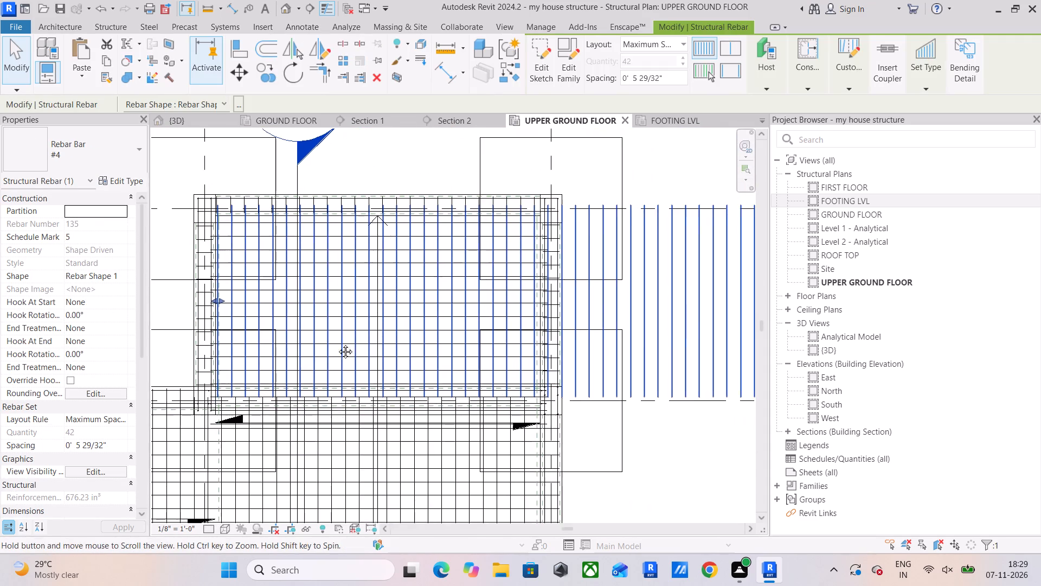
pyautogui.moveTo(337, 343); pyautogui.dragTo(336, 343, button='middle')
pyautogui.scroll(-5, 364, 343)
pyautogui.moveTo(564, 322); pyautogui.dragTo(401, 325)
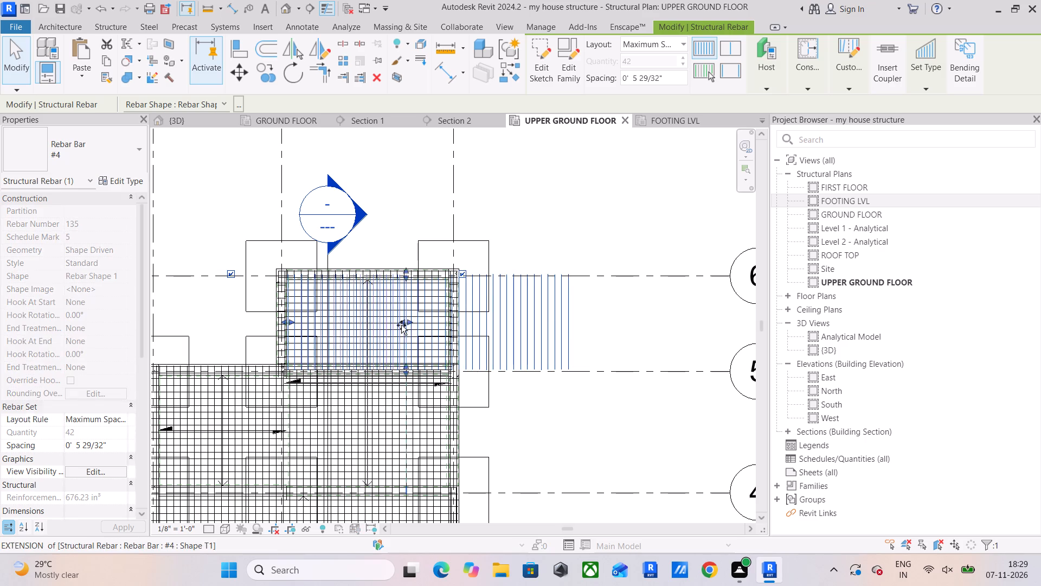
pyautogui.moveTo(401, 325); pyautogui.dragTo(428, 326)
pyautogui.scroll(8, 434, 328)
pyautogui.moveTo(438, 333); pyautogui.dragTo(436, 295, button='middle')
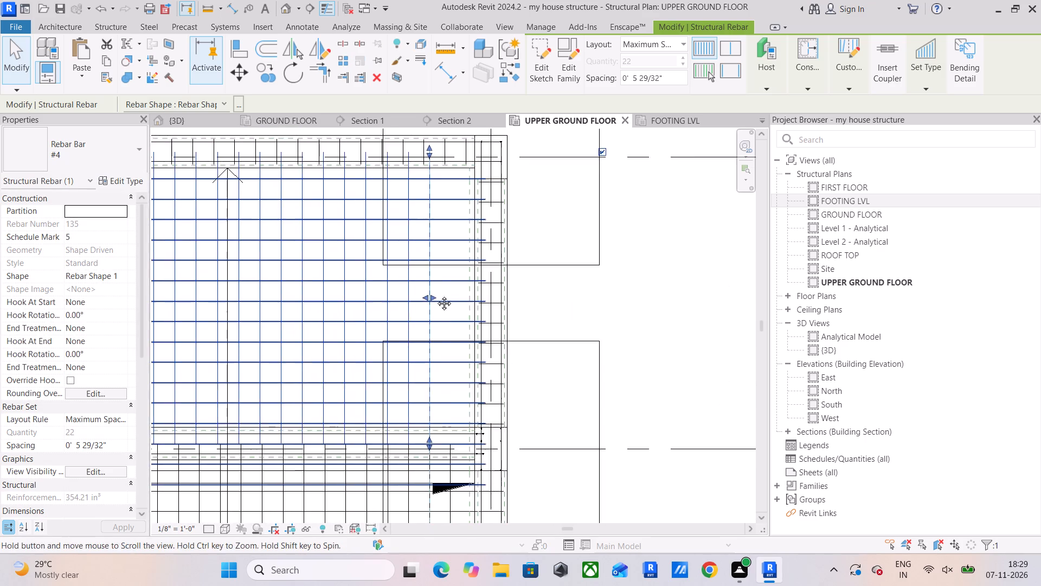
pyautogui.moveTo(436, 295); pyautogui.dragTo(436, 282, button='middle')
pyautogui.moveTo(433, 255); pyautogui.dragTo(446, 256)
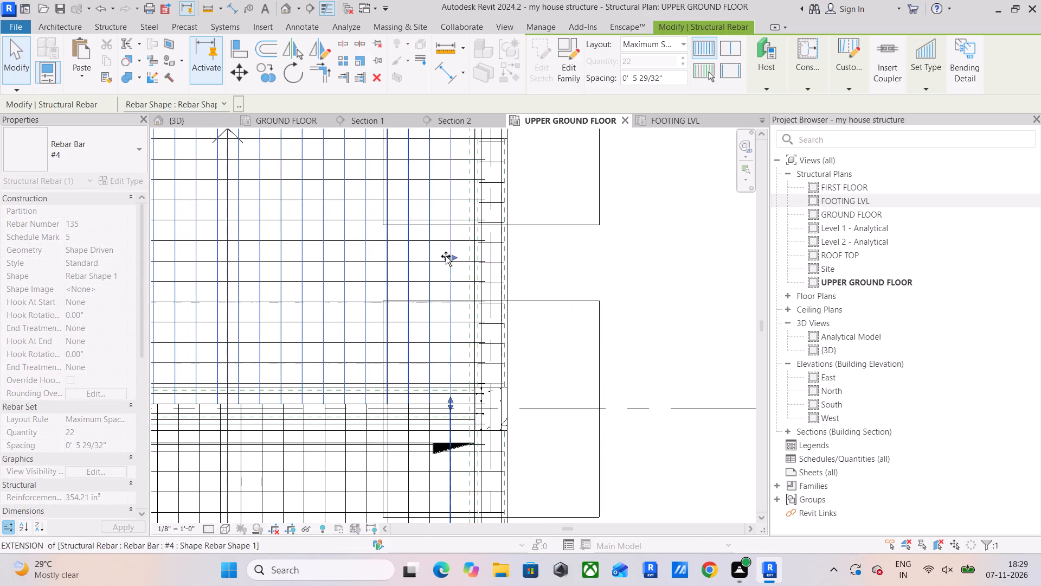
pyautogui.moveTo(446, 256); pyautogui.dragTo(447, 256)
# Shorten the distribution of the straight east-west bar set so it ends at the north face of the grid line 5 beam.
pyautogui.moveTo(425, 381); pyautogui.dragTo(470, 370, button='middle')
pyautogui.click(485, 349)
pyautogui.scroll(-2, 415, 385)
pyautogui.moveTo(411, 384); pyautogui.dragTo(499, 389, button='middle')
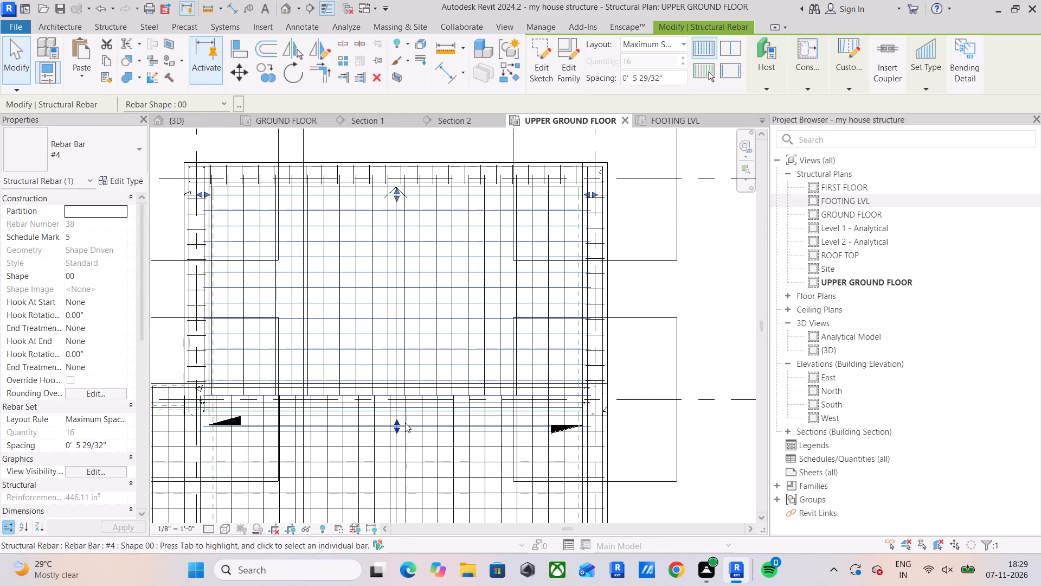
pyautogui.moveTo(396, 421); pyautogui.dragTo(407, 383)
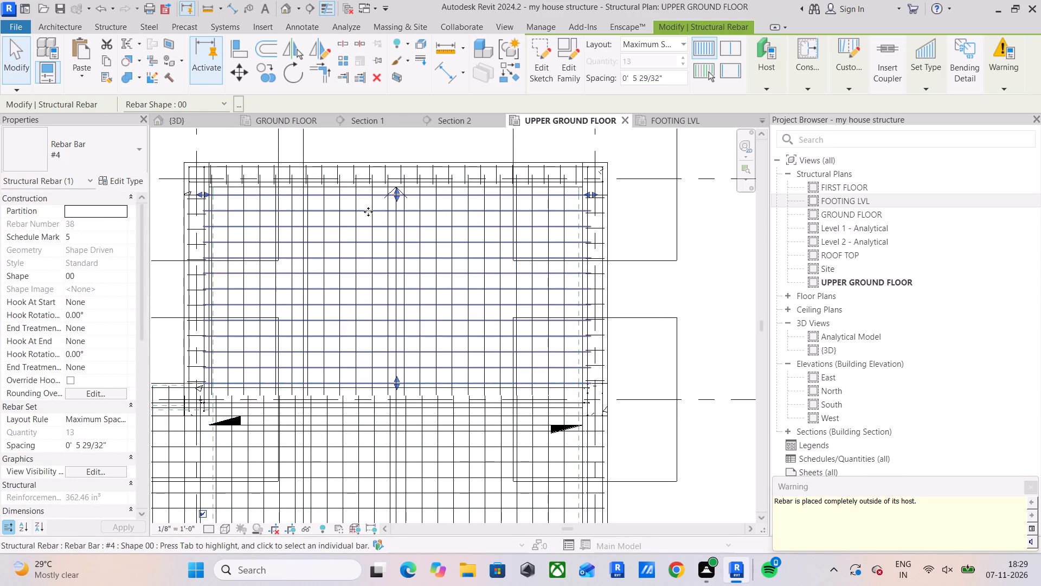
# Copy the shortened straight bar set northward by about half a bar spacing.
pyautogui.click(262, 74)
pyautogui.scroll(8, 226, 367)
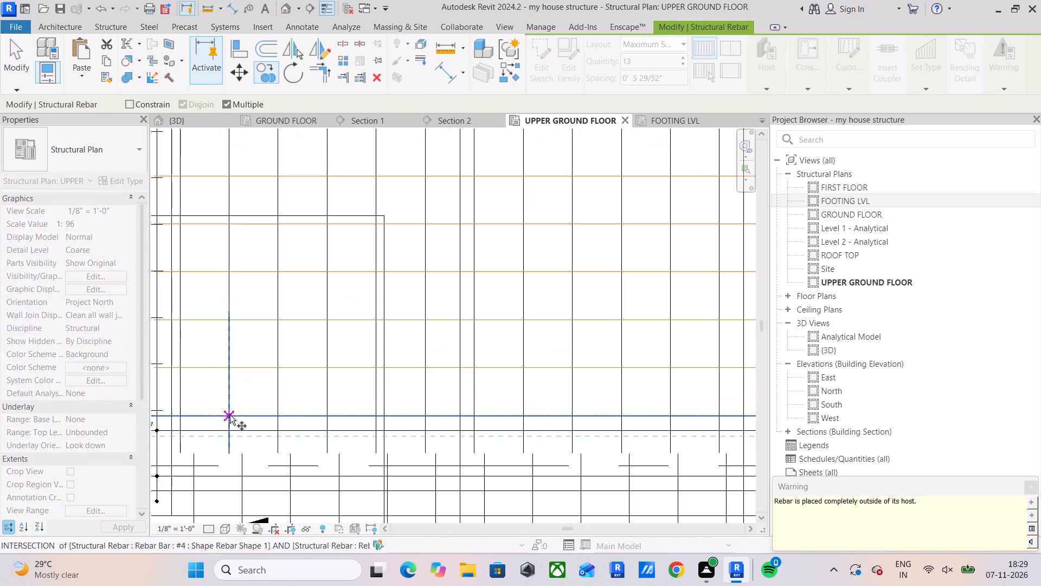
pyautogui.click(230, 415)
pyautogui.click(232, 391)
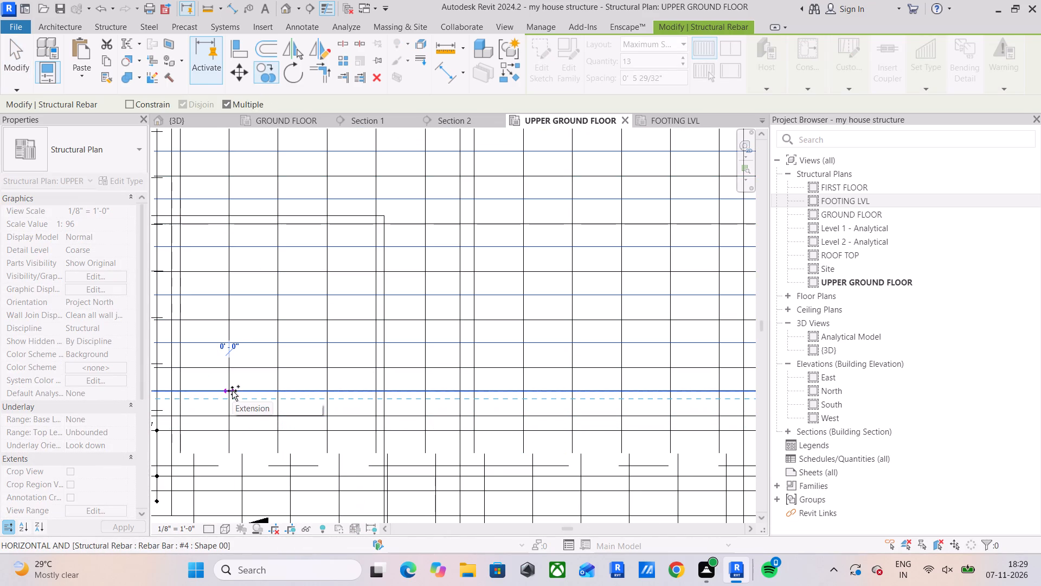
pyautogui.press('Escape')
# Delete the original straight east-west slab bar set whose southernmost bar lies at the grid line 5 beam's north face.
pyautogui.scroll(1, 235, 396)
pyautogui.click(246, 416)
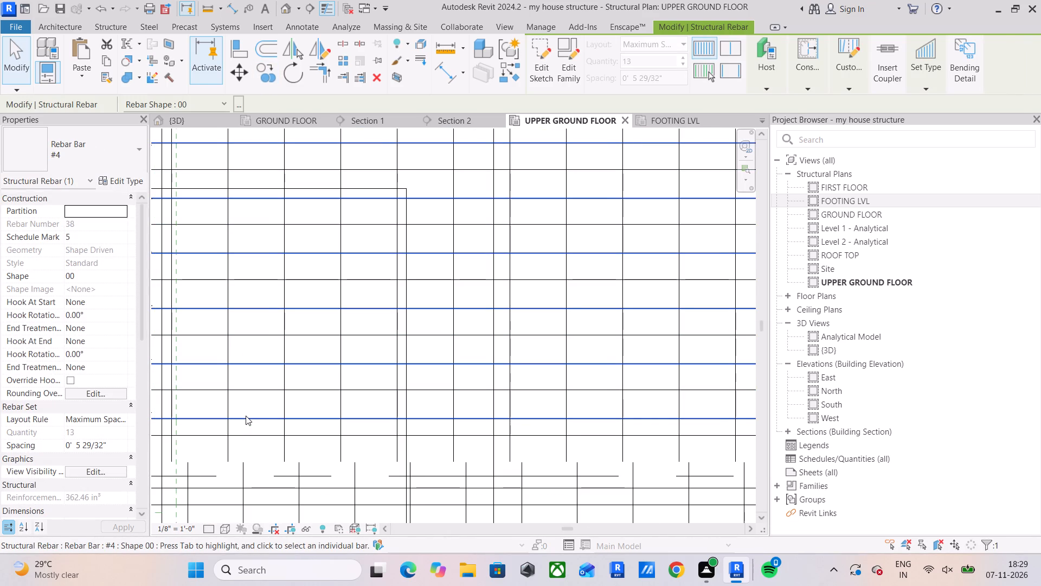
pyautogui.press('Delete')
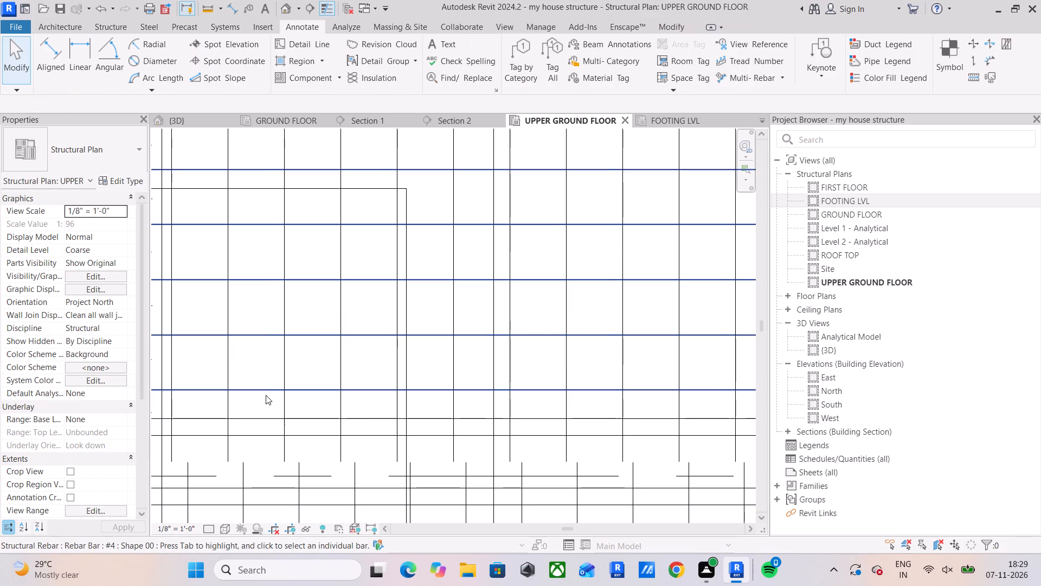
# Examine the remaining straight and cranked bar sets in the north bay against the grid line 5, west and north edge beams.
pyautogui.click(266, 394)
pyautogui.scroll(-4, 261, 374)
pyautogui.moveTo(265, 373); pyautogui.dragTo(329, 291, button='middle')
pyautogui.click(307, 311)
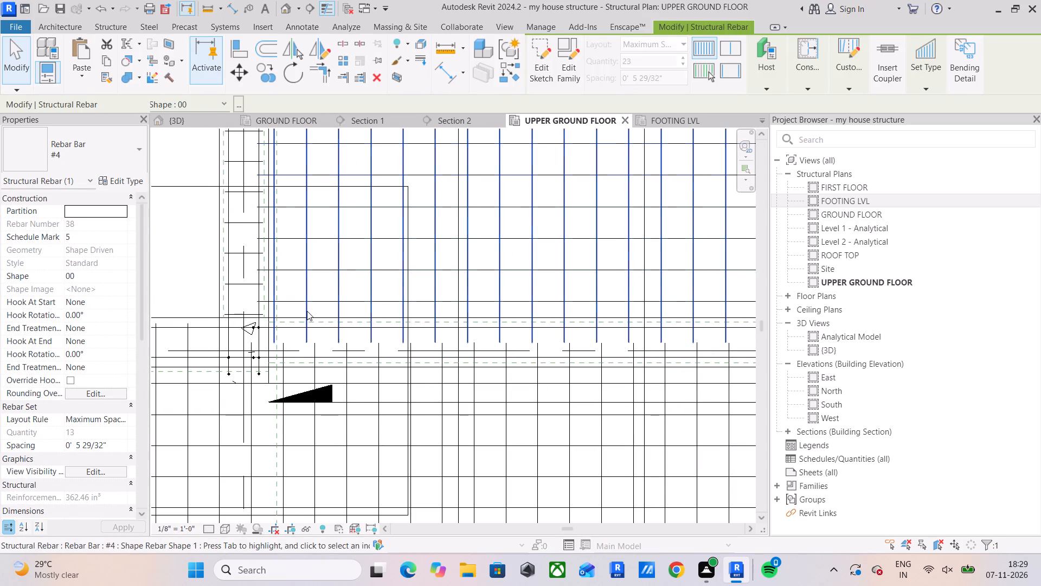
pyautogui.click(326, 302)
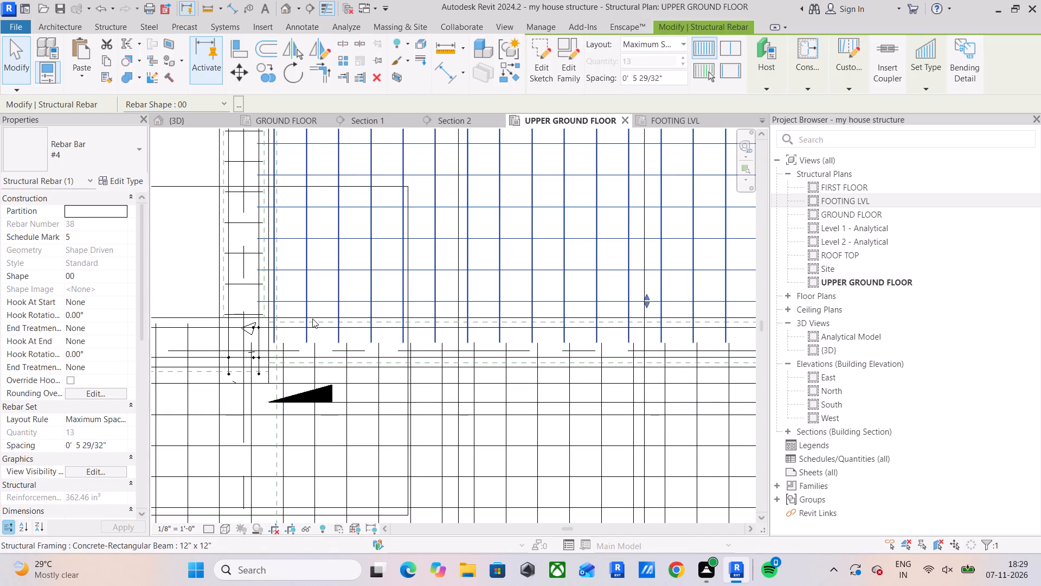
pyautogui.moveTo(344, 322); pyautogui.dragTo(275, 296, button='middle')
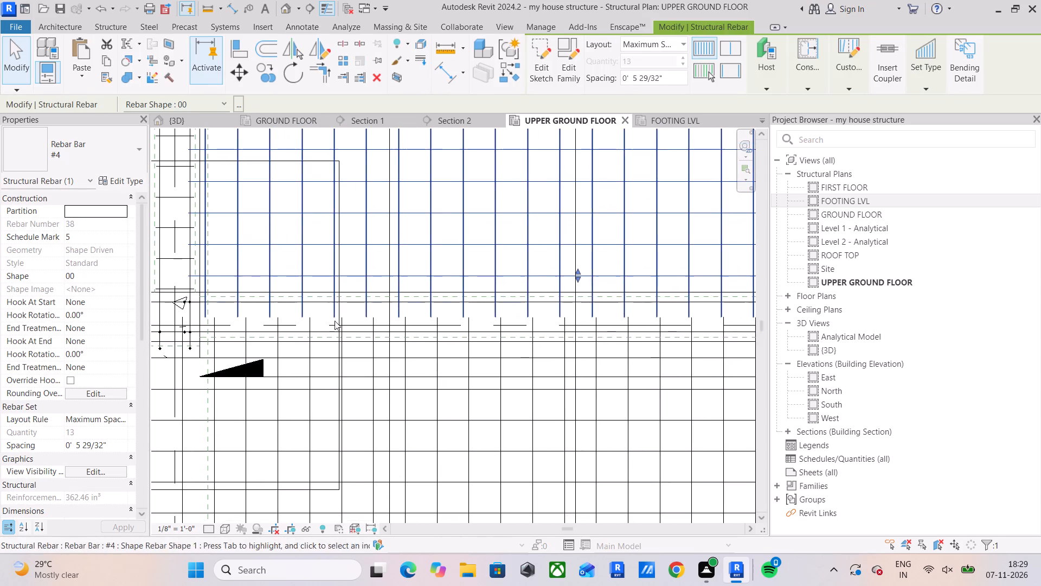
pyautogui.click(206, 264)
pyautogui.scroll(3, 206, 263)
pyautogui.scroll(-7, 207, 268)
pyautogui.moveTo(220, 283); pyautogui.dragTo(262, 385, button='middle')
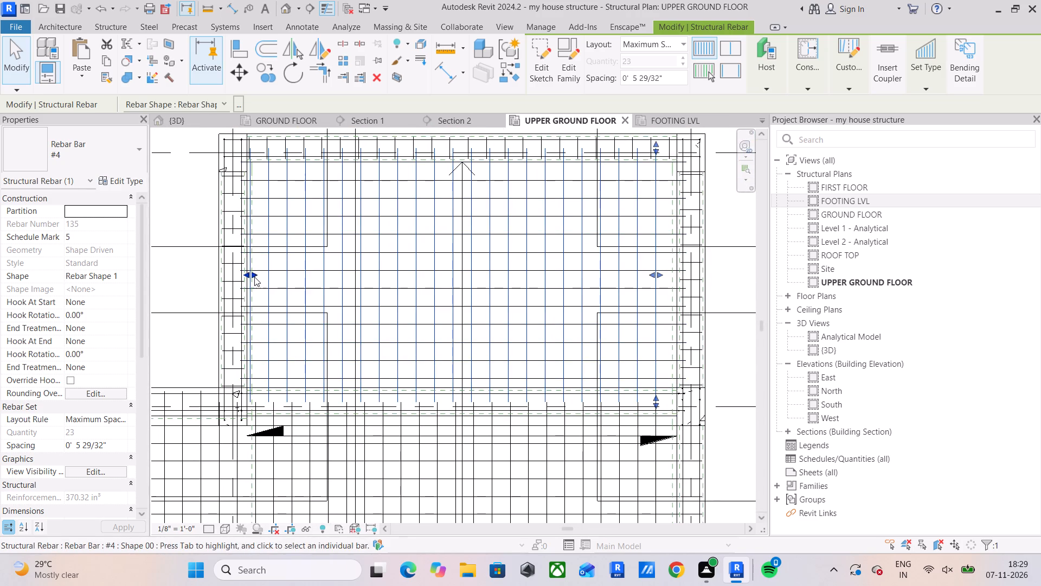
pyautogui.click(254, 277)
pyautogui.scroll(5, 272, 345)
pyautogui.moveTo(272, 357); pyautogui.dragTo(275, 321, button='middle')
pyautogui.click(261, 359)
pyautogui.scroll(4, 261, 366)
pyautogui.click(258, 384)
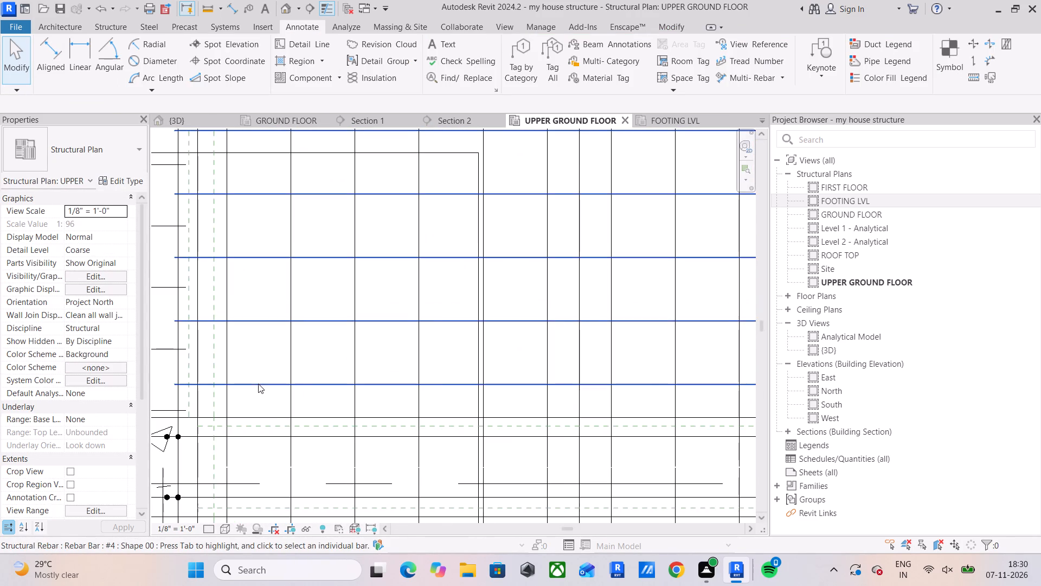
pyautogui.scroll(-7, 258, 384)
pyautogui.moveTo(277, 401); pyautogui.dragTo(297, 491, button='middle')
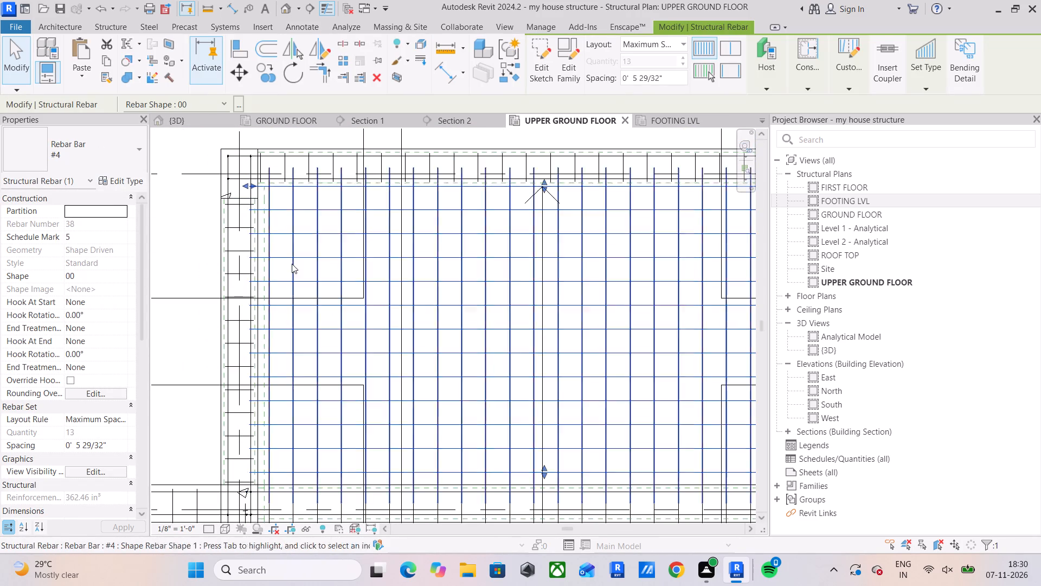
pyautogui.scroll(4, 258, 181)
pyautogui.scroll(-3, 377, 208)
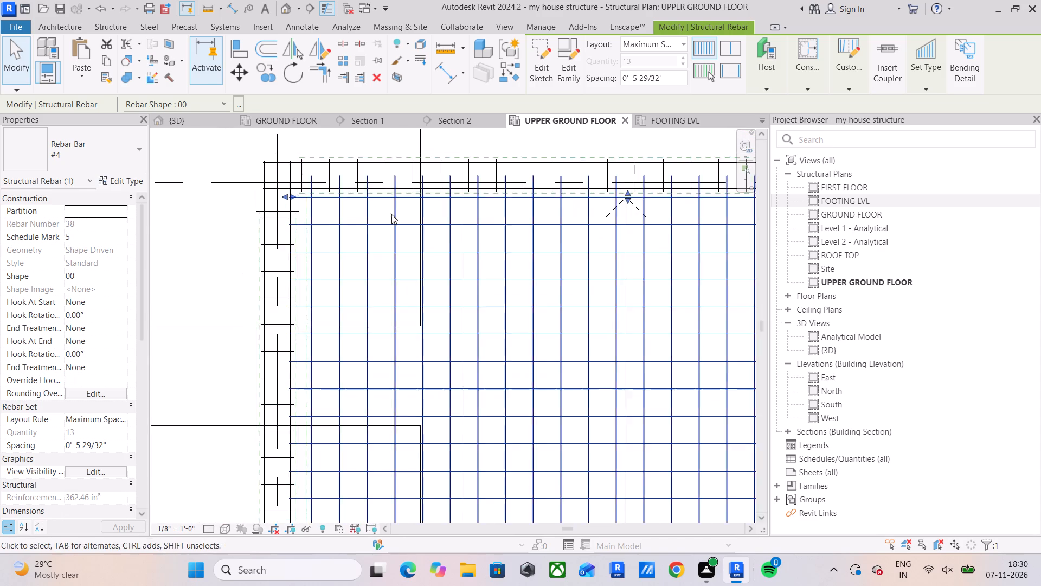
pyautogui.moveTo(389, 215); pyautogui.dragTo(262, 252, button='middle')
pyautogui.moveTo(324, 269); pyautogui.dragTo(419, 265, button='middle')
pyautogui.scroll(4, 264, 258)
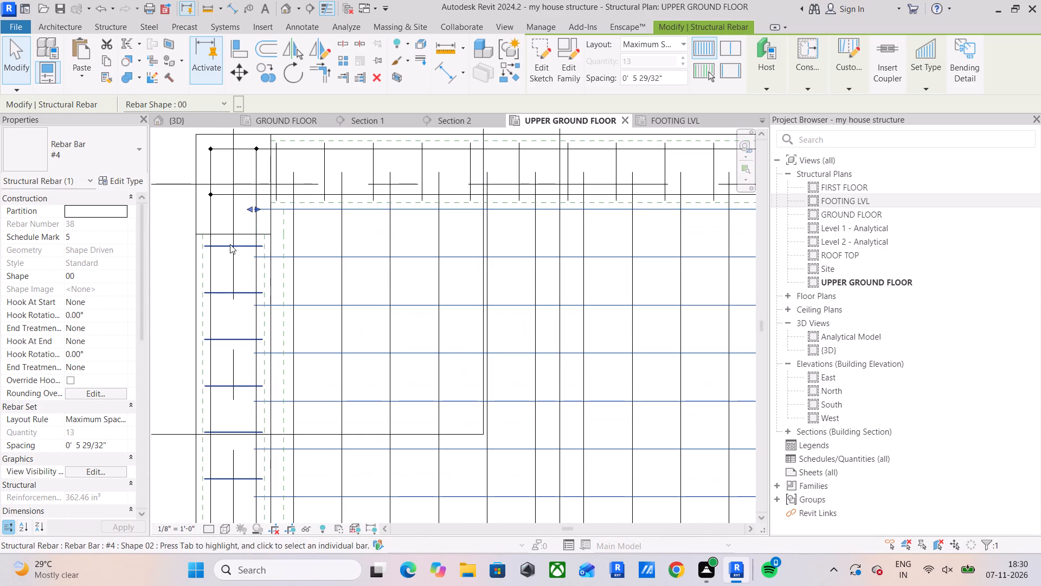
# Shorten the west edge beam's stirrup set slightly at both its north and south ends.
pyautogui.click(231, 243)
pyautogui.scroll(3, 235, 247)
pyautogui.moveTo(230, 250); pyautogui.dragTo(232, 261)
pyautogui.scroll(-3, 246, 290)
pyautogui.moveTo(251, 290); pyautogui.dragTo(293, 161, button='middle')
pyautogui.scroll(-4, 279, 252)
pyautogui.moveTo(288, 275); pyautogui.dragTo(323, 146, button='middle')
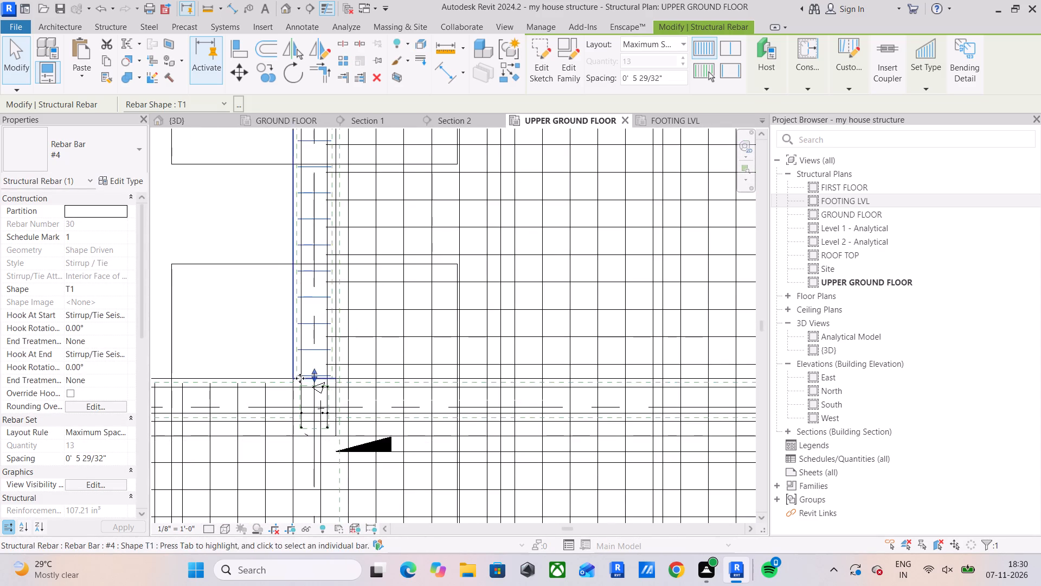
pyautogui.scroll(5, 313, 384)
pyautogui.moveTo(313, 361); pyautogui.dragTo(316, 346)
pyautogui.click(225, 305)
# Shorten the east edge beam's stirrup set slightly at both its south and north ends.
pyautogui.scroll(-5, 226, 303)
pyautogui.moveTo(299, 321); pyautogui.dragTo(227, 308, button='middle')
pyautogui.scroll(-2, 231, 313)
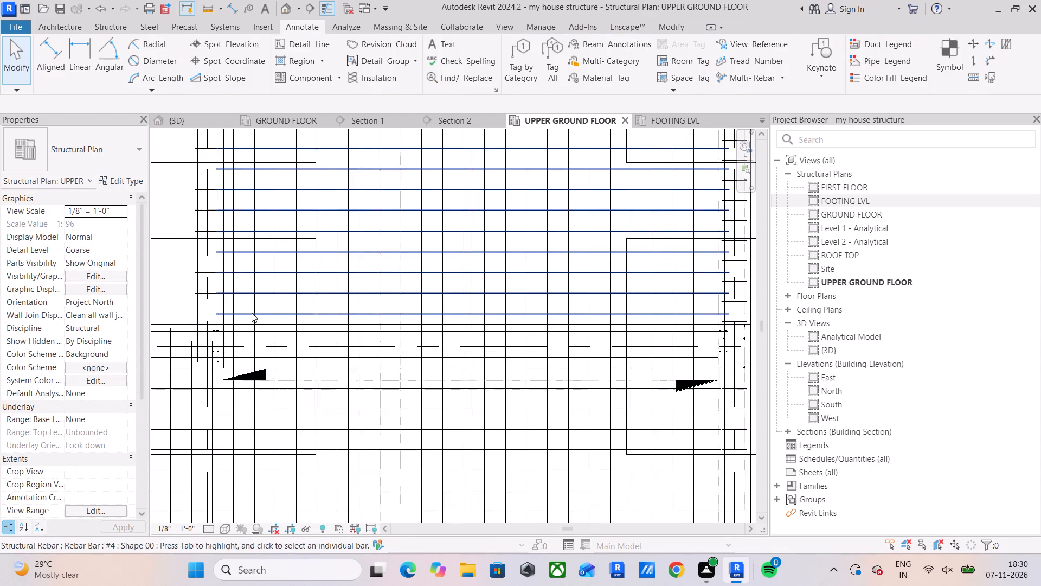
pyautogui.moveTo(275, 313); pyautogui.dragTo(191, 333, button='middle')
pyautogui.moveTo(304, 333); pyautogui.dragTo(196, 393, button='middle')
pyautogui.scroll(5, 498, 364)
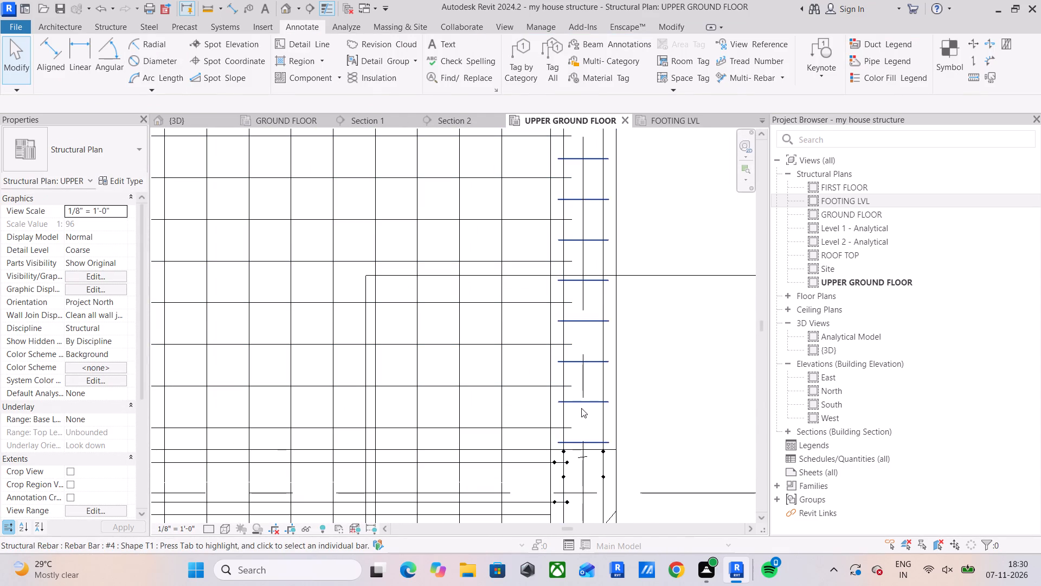
pyautogui.click(586, 404)
pyautogui.moveTo(582, 436); pyautogui.dragTo(581, 423)
pyautogui.moveTo(571, 381); pyautogui.dragTo(556, 489, button='middle')
pyautogui.moveTo(562, 354); pyautogui.dragTo(559, 510, button='middle')
pyautogui.scroll(-3, 559, 512)
pyautogui.scroll(5, 563, 271)
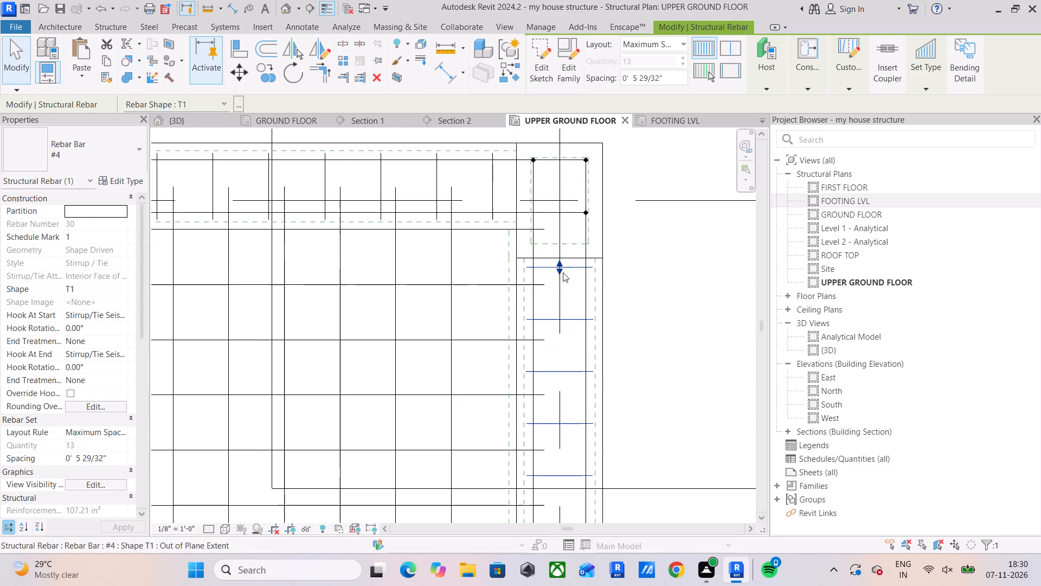
pyautogui.moveTo(556, 272); pyautogui.dragTo(555, 288)
pyautogui.scroll(-4, 553, 301)
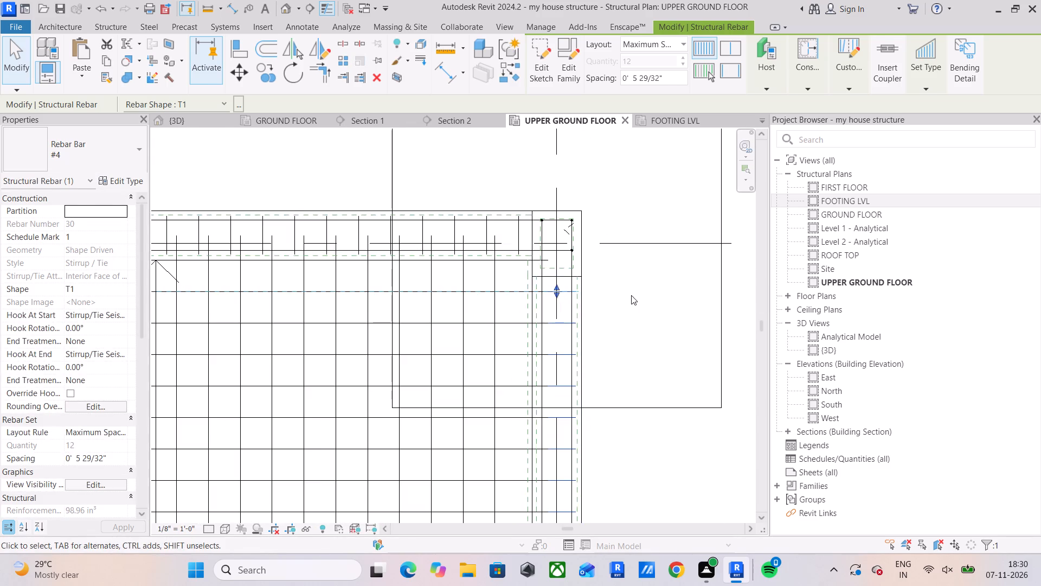
pyautogui.click(631, 295)
# Pull the east end of the north edge beam's stirrup set back from the northeast column.
pyautogui.scroll(-5, 593, 310)
pyautogui.moveTo(592, 311); pyautogui.dragTo(607, 255, button='middle')
pyautogui.scroll(5, 524, 220)
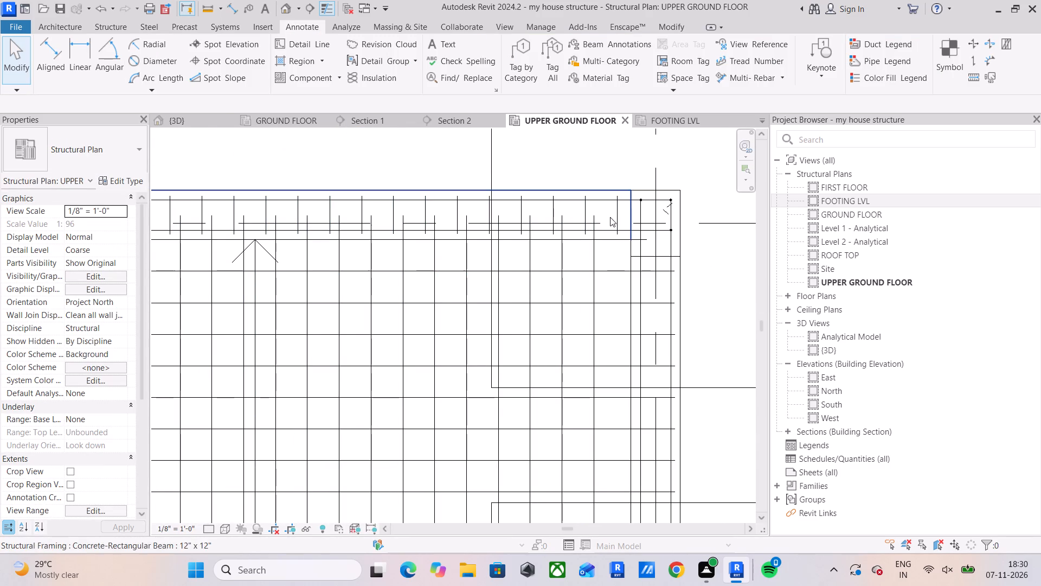
pyautogui.click(613, 216)
pyautogui.scroll(4, 615, 214)
pyautogui.moveTo(614, 215); pyautogui.dragTo(582, 218)
pyautogui.scroll(-1, 490, 230)
# Delete the duplicate stirrup set that still reaches closest to the northeast column in the north edge beam.
pyautogui.click(594, 211)
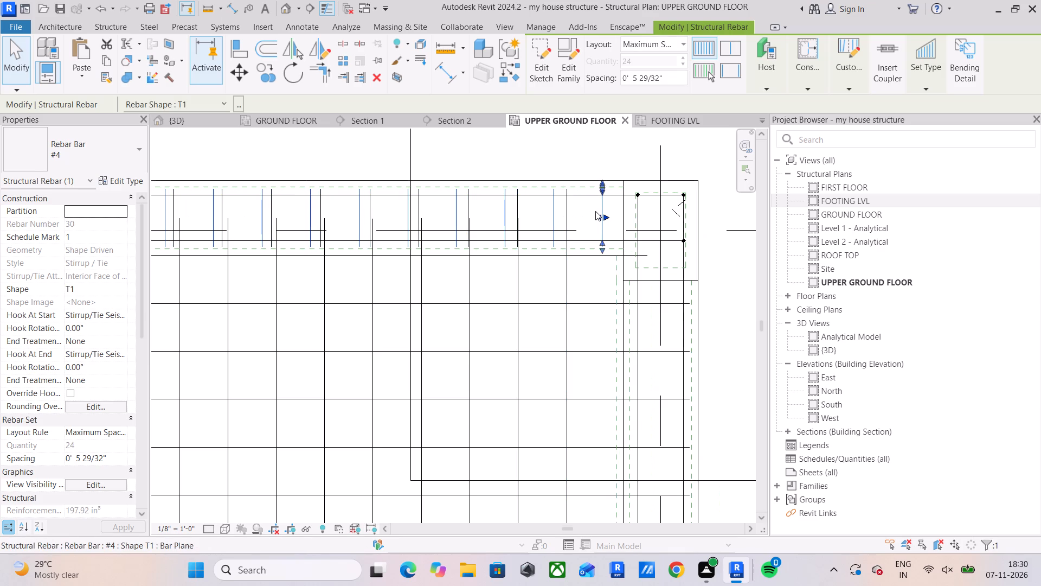
pyautogui.press('Delete')
# Pull the west end of the north edge beam's stirrup set back from the northwest column.
pyautogui.scroll(-4, 592, 228)
pyautogui.moveTo(563, 230); pyautogui.dragTo(751, 234, button='middle')
pyautogui.scroll(-3, 357, 220)
pyautogui.moveTo(372, 219); pyautogui.dragTo(460, 219, button='middle')
pyautogui.scroll(10, 328, 221)
pyautogui.click(326, 224)
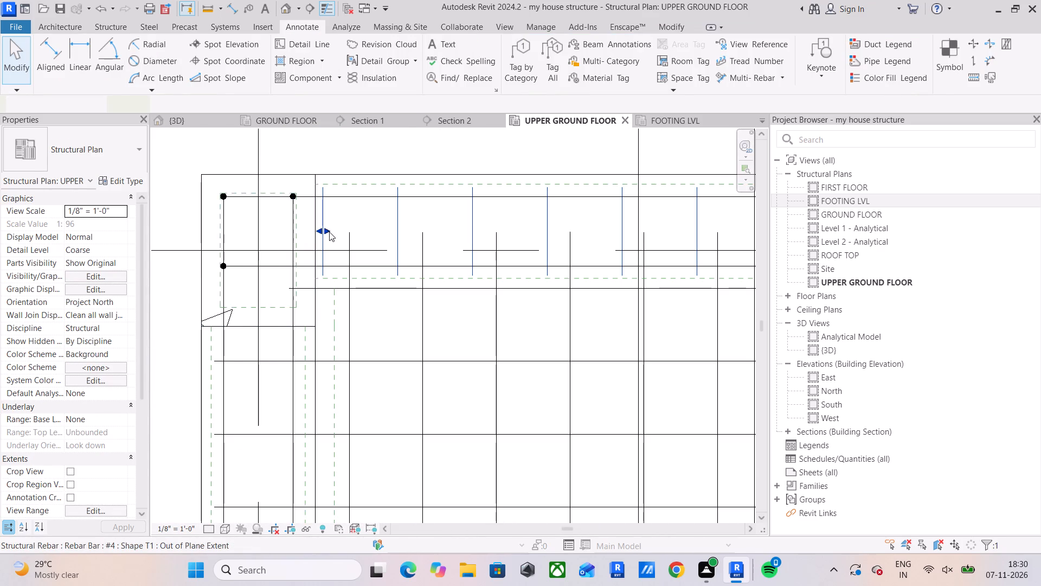
pyautogui.moveTo(327, 230); pyautogui.dragTo(351, 230)
pyautogui.scroll(-4, 379, 249)
pyautogui.press('Escape')
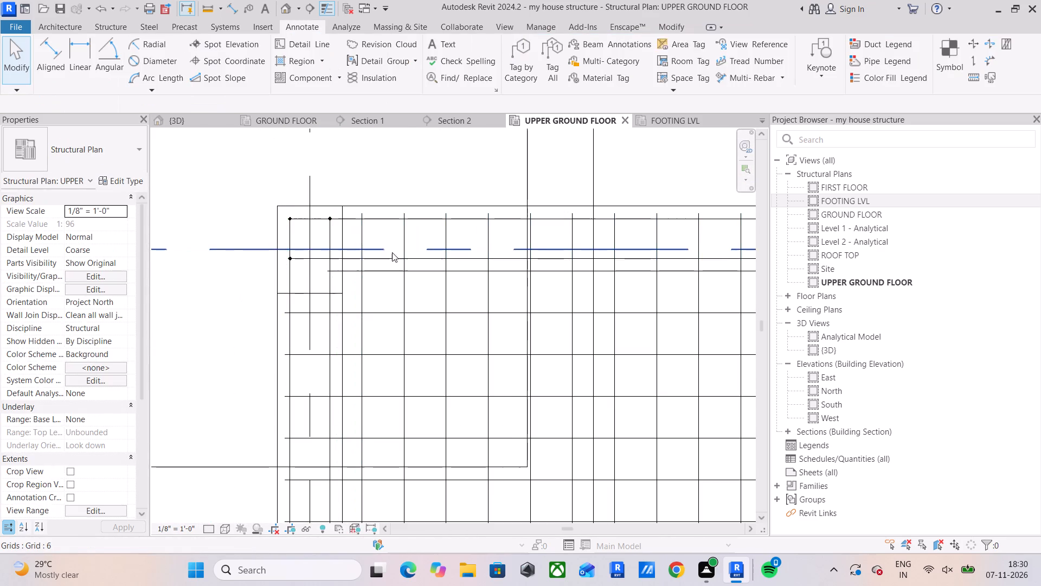
# Check the existing longitudinal reinforcement in the grid line 5 beam near the west column.
pyautogui.scroll(-4, 395, 265)
pyautogui.moveTo(398, 266); pyautogui.dragTo(393, 199, button='middle')
pyautogui.scroll(-4, 395, 219)
pyautogui.moveTo(429, 225); pyautogui.dragTo(418, 130, button='middle')
pyautogui.scroll(5, 427, 319)
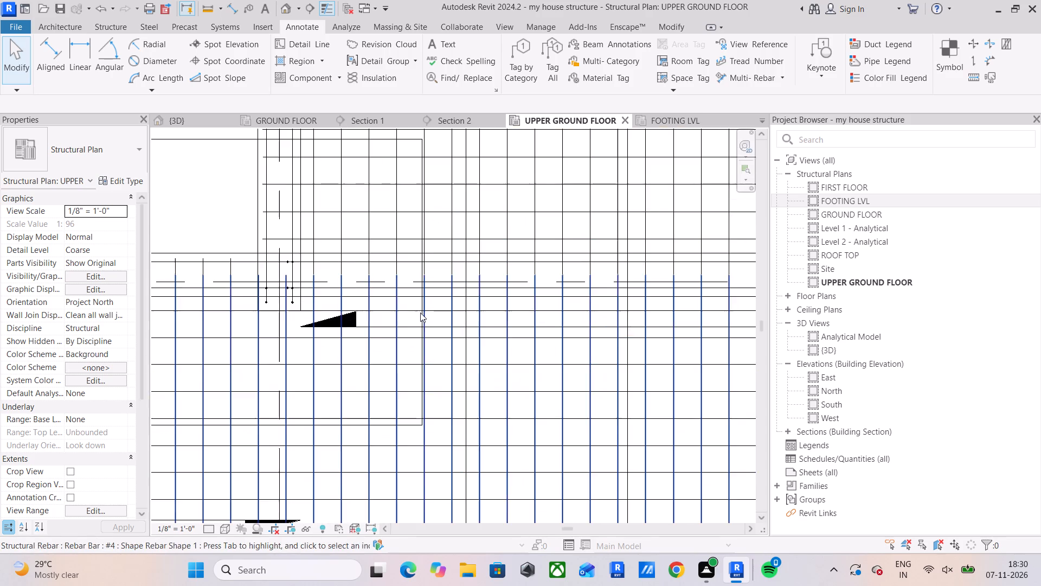
pyautogui.scroll(5, 317, 285)
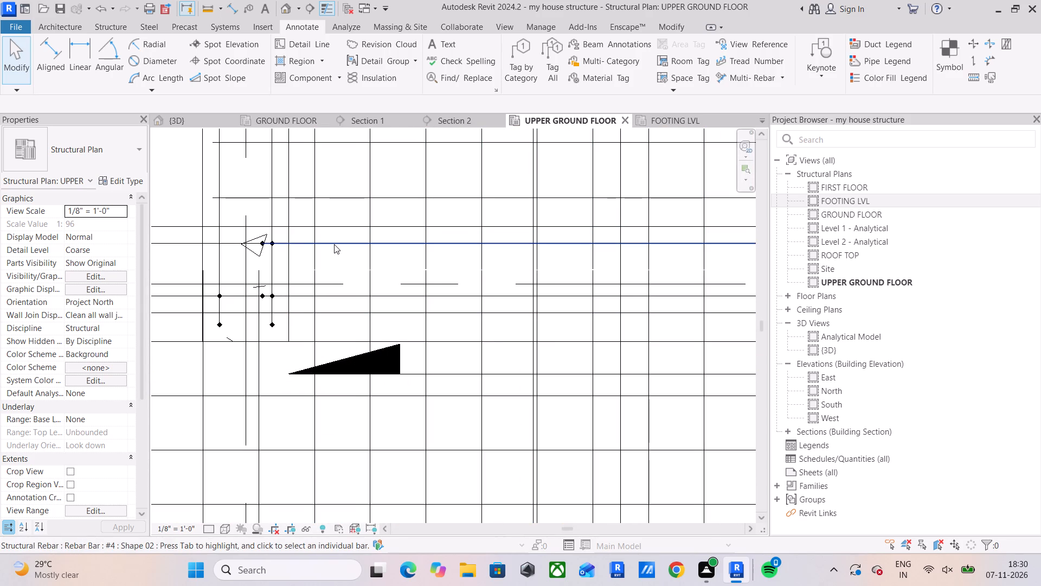
pyautogui.click(334, 244)
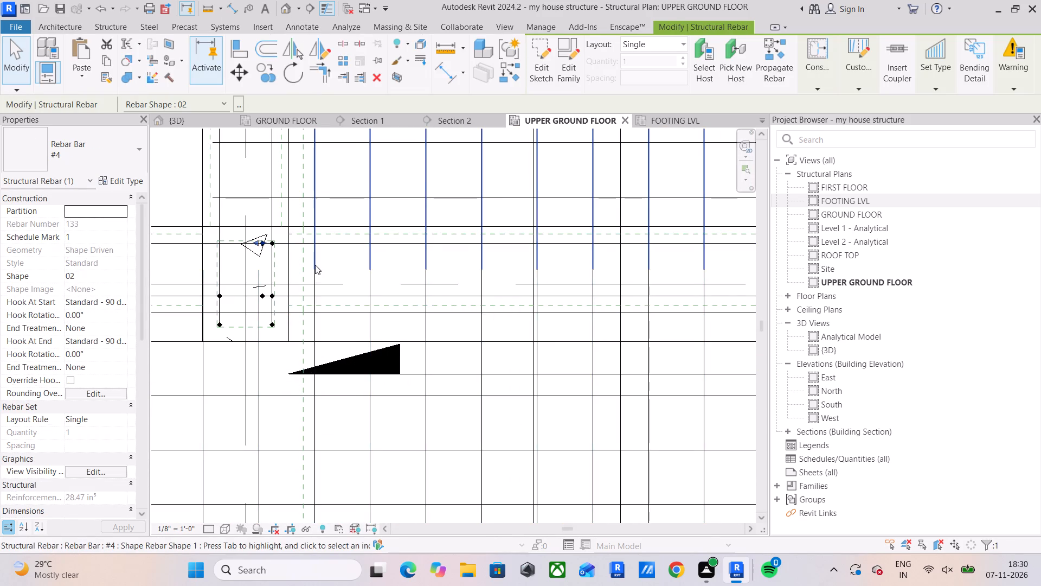
# Copy the north edge beam with its stirrups and longitudinal bars, excluding the north-south slab bars, from the northwest column's corner to the matching grid line 5 corner.
pyautogui.scroll(-10, 327, 272)
pyautogui.moveTo(363, 288); pyautogui.dragTo(351, 416, button='middle')
pyautogui.moveTo(390, 295); pyautogui.dragTo(387, 353, button='middle')
pyautogui.scroll(2, 325, 248)
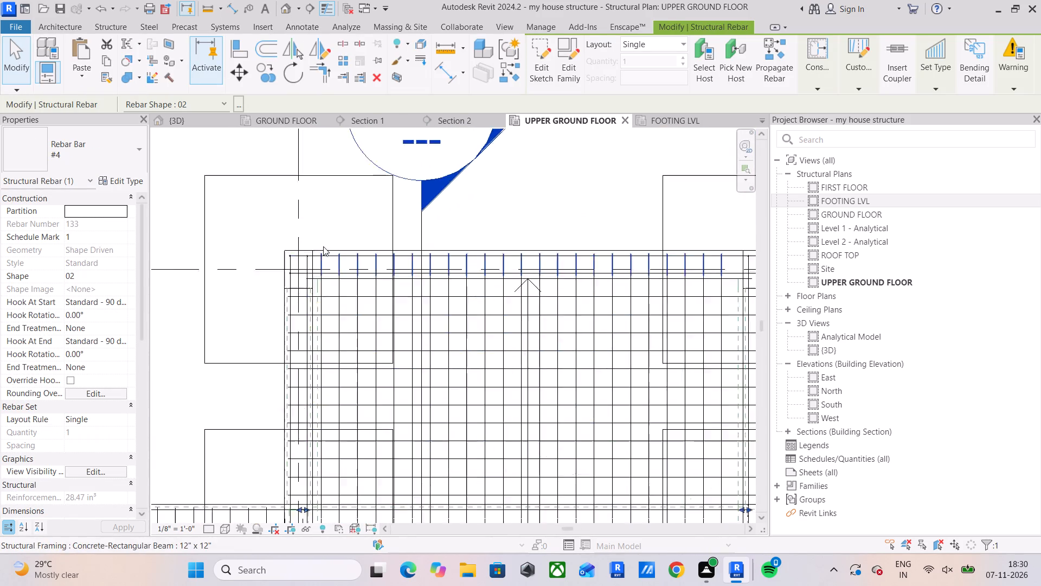
pyautogui.scroll(9, 323, 246)
pyautogui.click(311, 282)
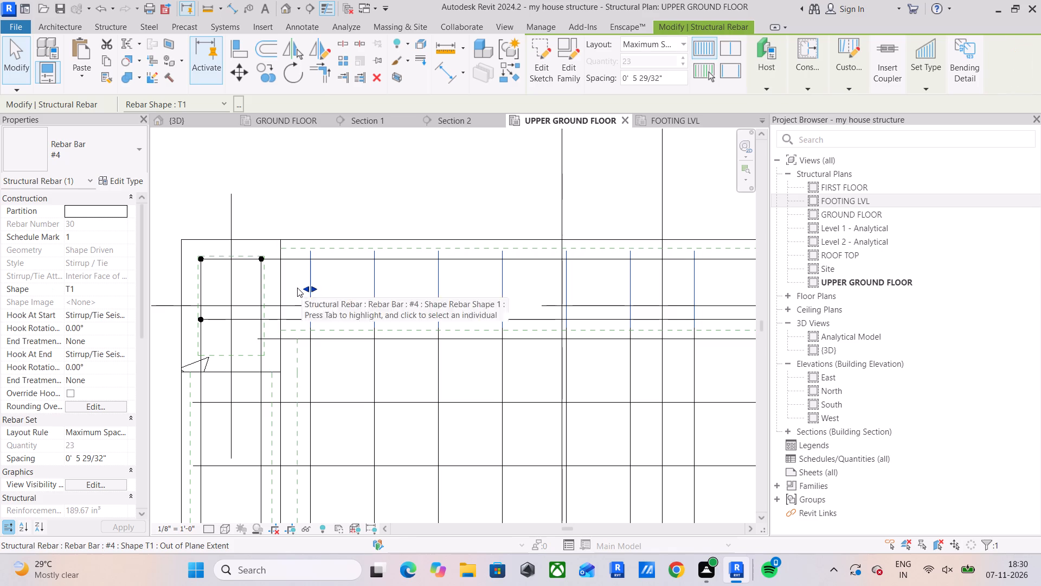
pyautogui.keyDown('ctrl'); pyautogui.click(342, 258); pyautogui.keyUp('ctrl')
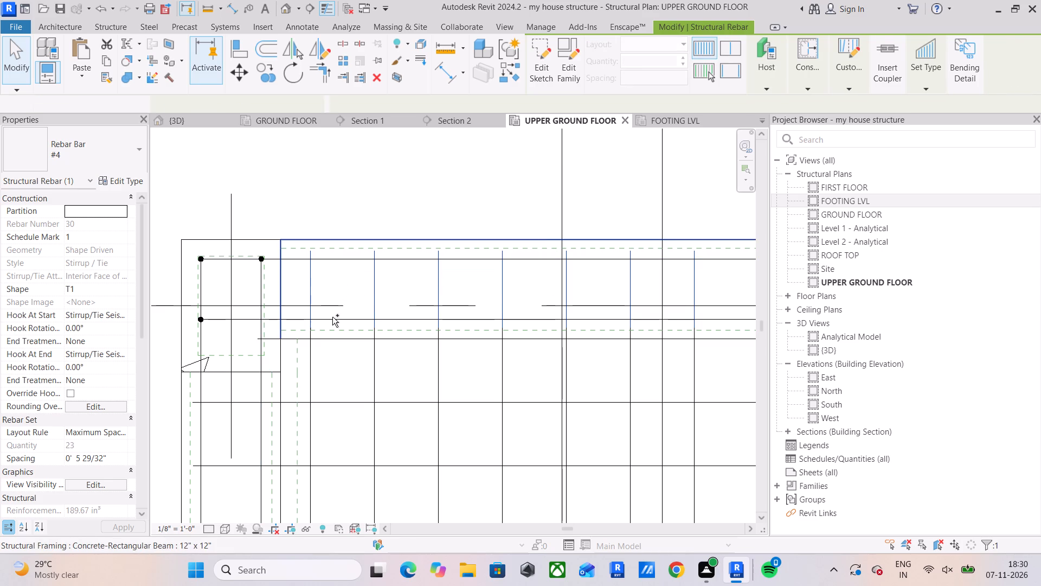
pyautogui.scroll(5, 340, 256)
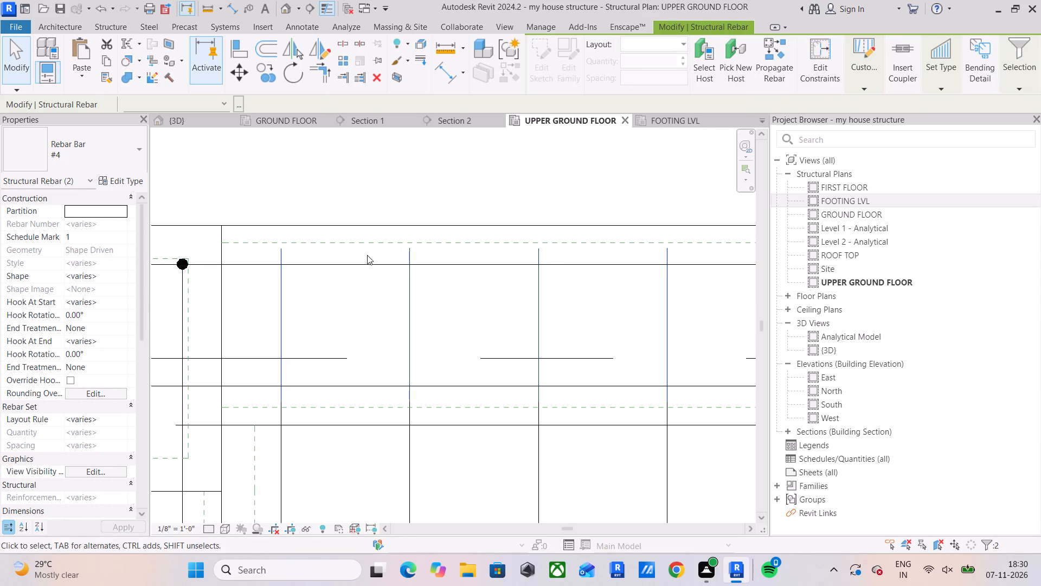
pyautogui.moveTo(369, 252); pyautogui.dragTo(329, 388)
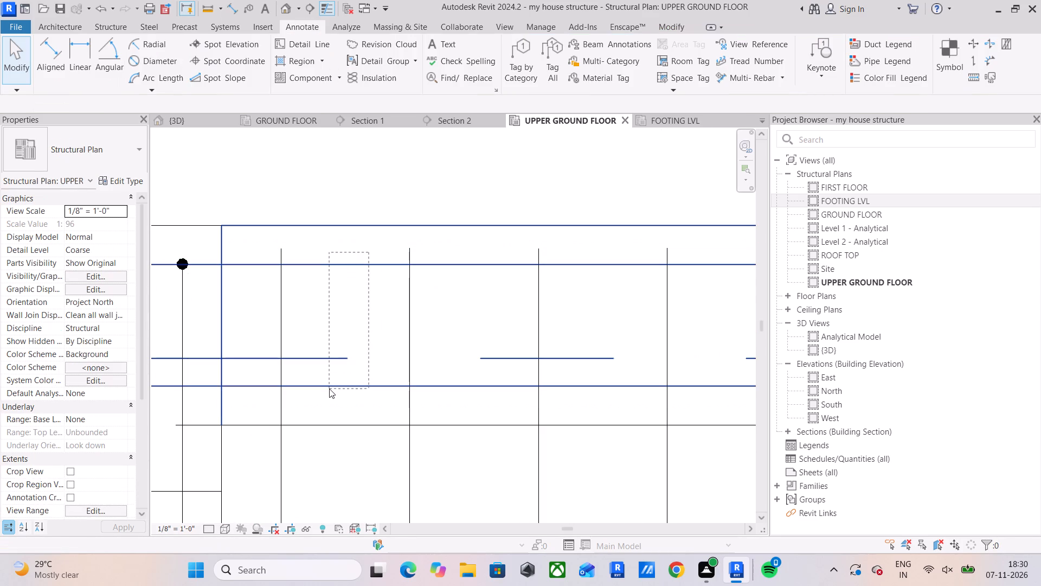
pyautogui.moveTo(329, 388); pyautogui.dragTo(266, 386)
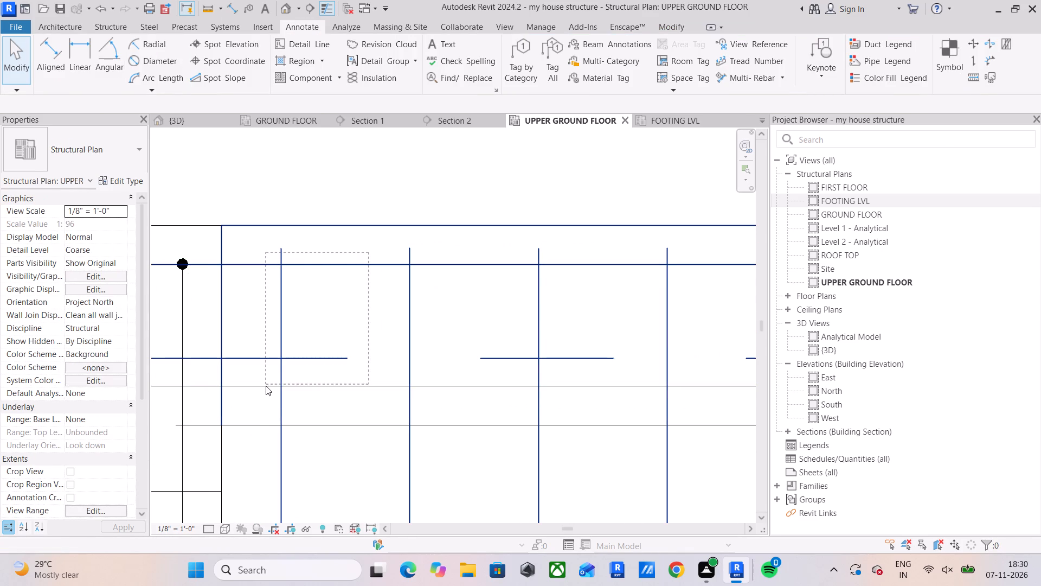
pyautogui.moveTo(266, 386); pyautogui.dragTo(265, 391)
pyautogui.moveTo(265, 391); pyautogui.dragTo(290, 245, button='middle')
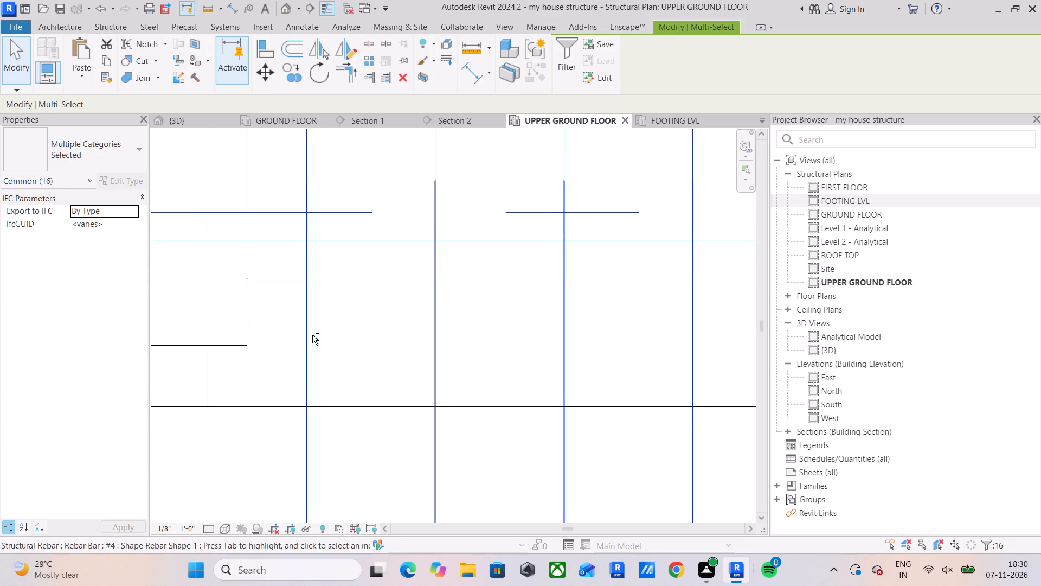
pyautogui.keyDown('shift'); pyautogui.click(309, 336); pyautogui.keyUp('shift')
pyautogui.scroll(-7, 350, 272)
pyautogui.moveTo(370, 285); pyautogui.dragTo(267, 310, button='middle')
pyautogui.scroll(-3, 297, 303)
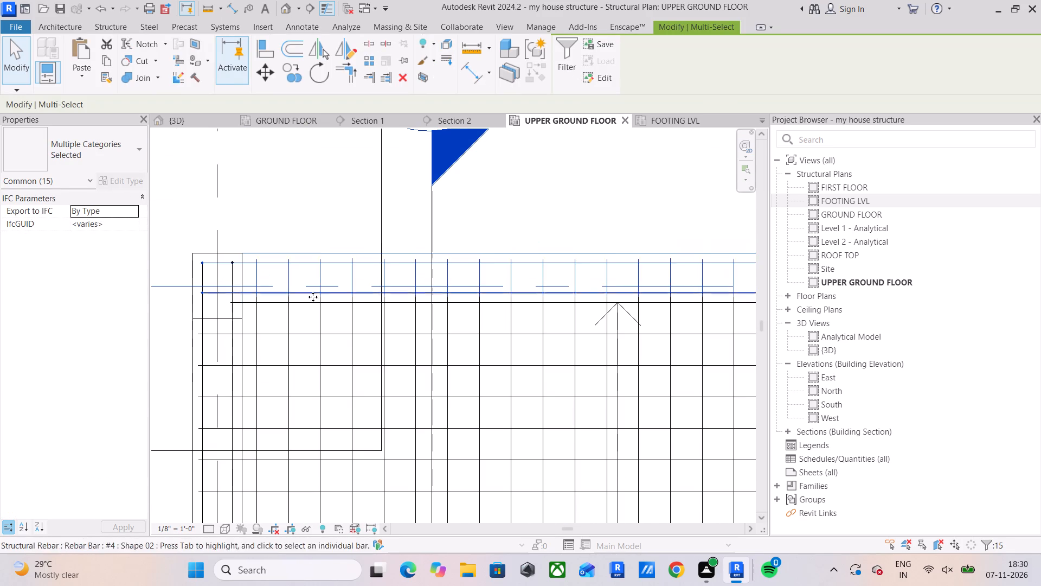
pyautogui.moveTo(285, 69); pyautogui.dragTo(285, 76)
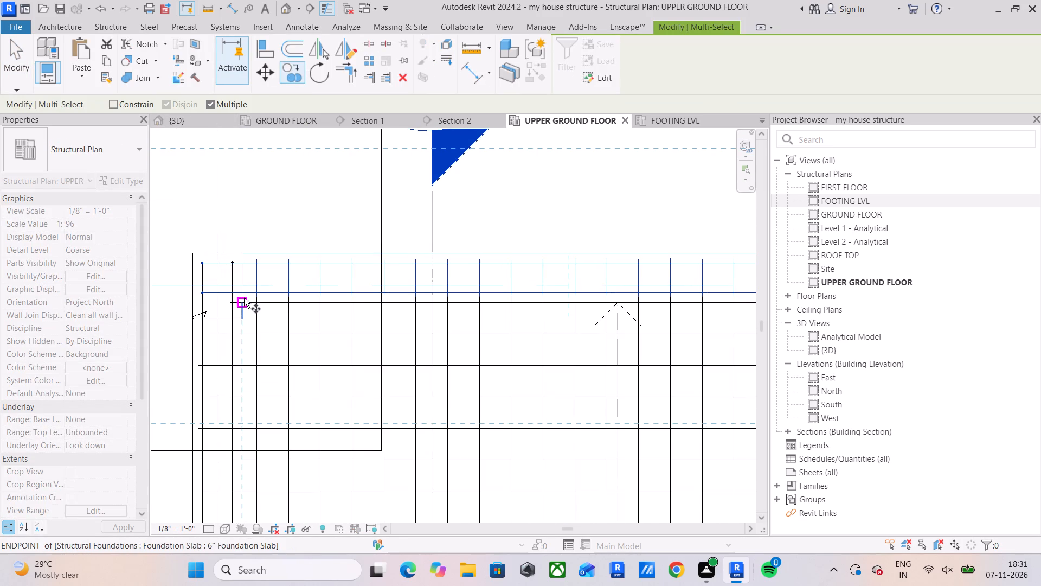
pyautogui.click(195, 254)
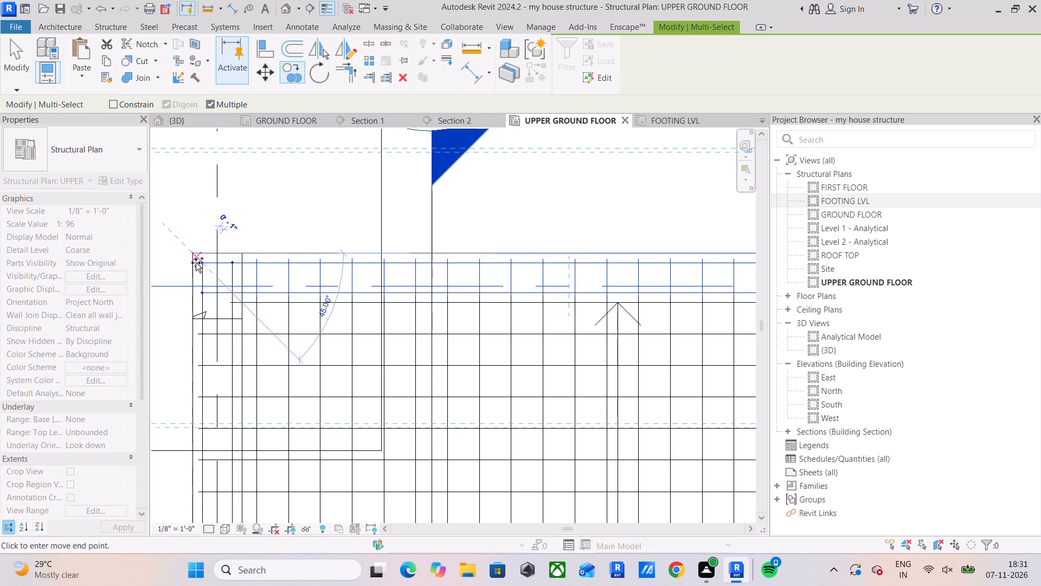
pyautogui.scroll(-6, 196, 263)
pyautogui.moveTo(197, 263); pyautogui.dragTo(230, 106, button='middle')
pyautogui.scroll(6, 224, 227)
pyautogui.moveTo(229, 268); pyautogui.dragTo(259, 101, button='middle')
pyautogui.scroll(5, 247, 163)
pyautogui.click(281, 269)
pyautogui.scroll(-3, 286, 257)
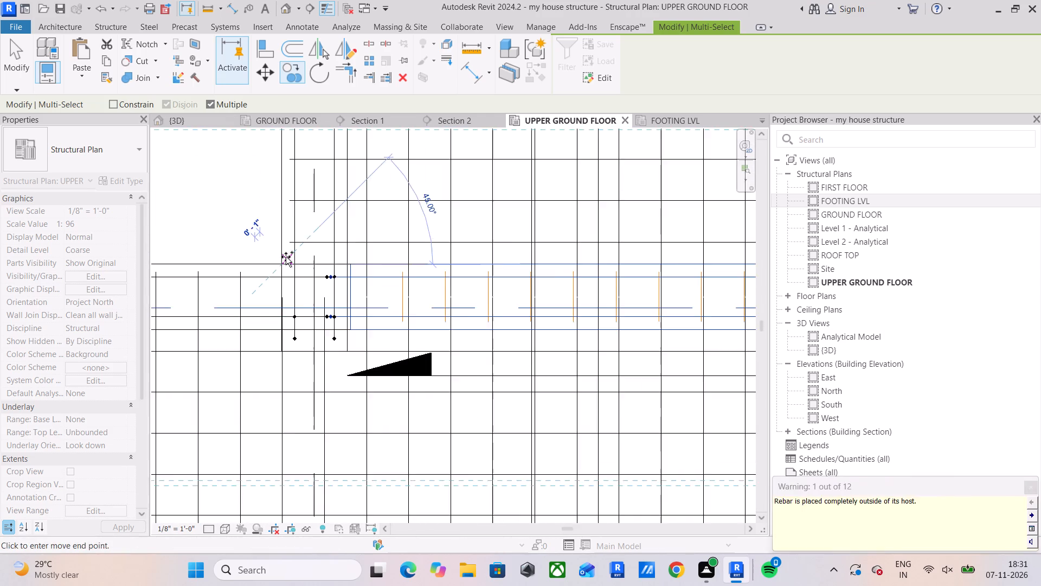
pyautogui.moveTo(284, 257); pyautogui.dragTo(220, 273, button='middle')
pyautogui.press('Escape')
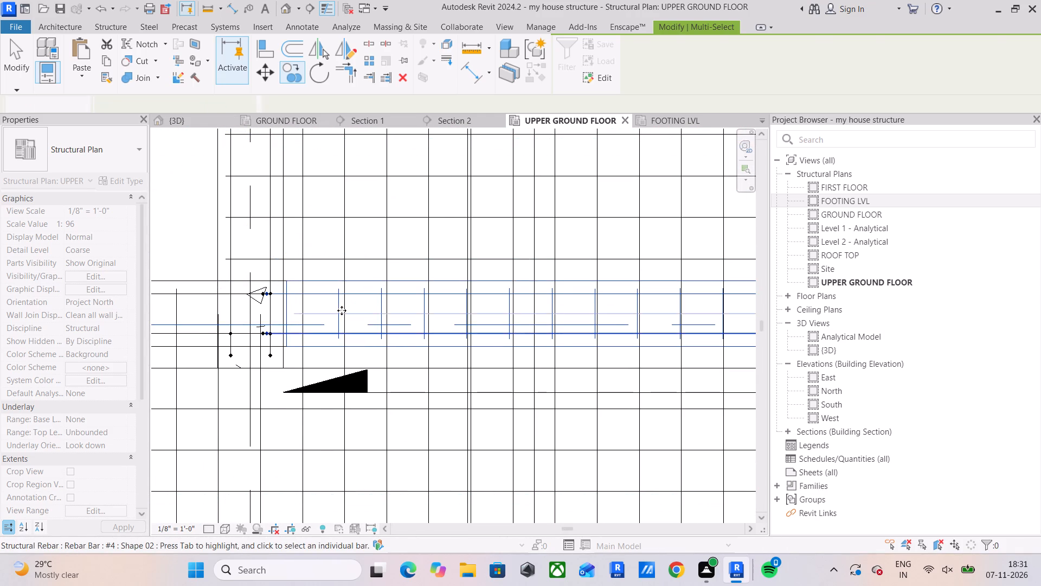
pyautogui.press('Escape')
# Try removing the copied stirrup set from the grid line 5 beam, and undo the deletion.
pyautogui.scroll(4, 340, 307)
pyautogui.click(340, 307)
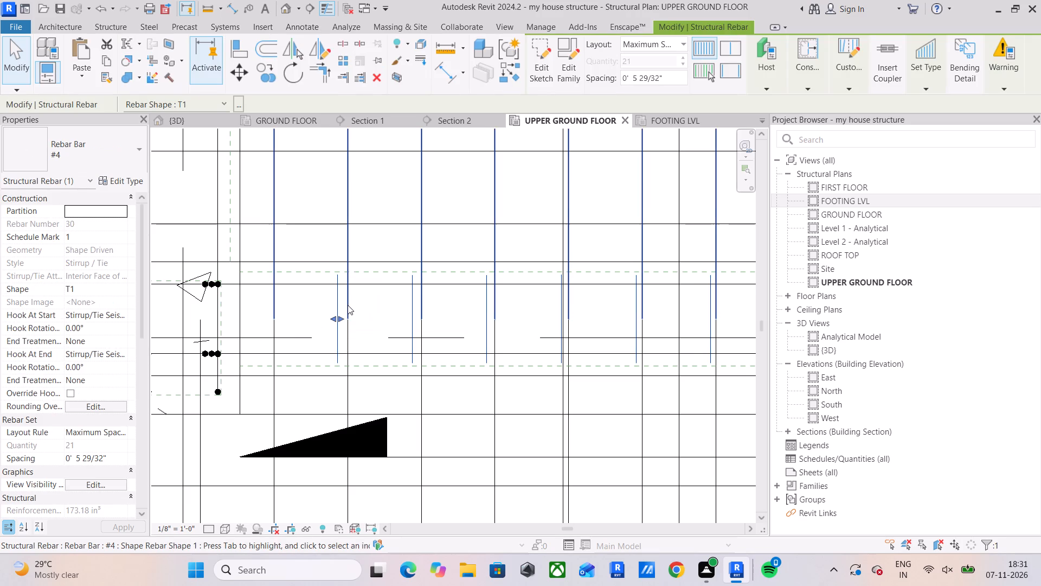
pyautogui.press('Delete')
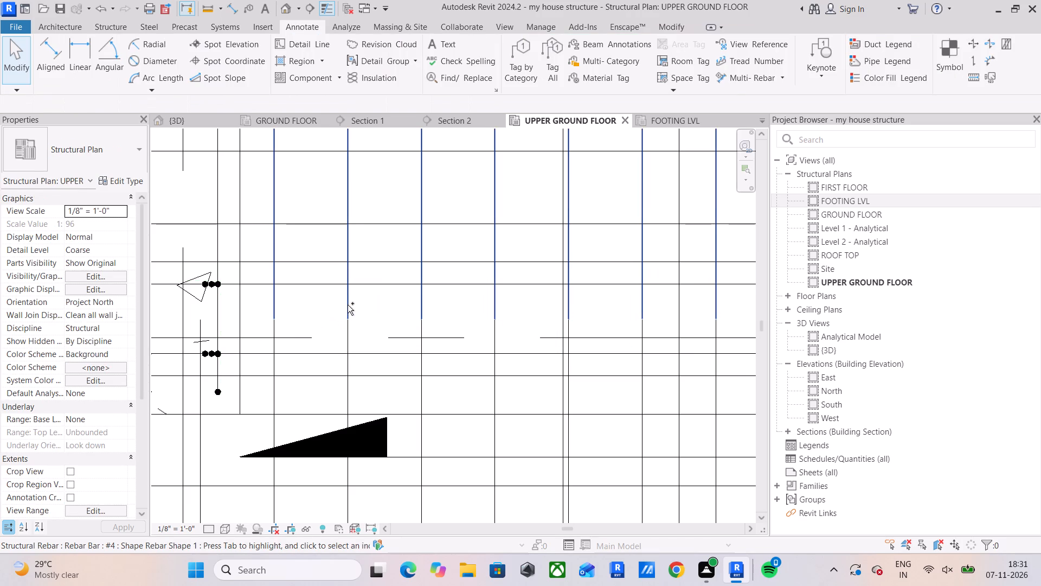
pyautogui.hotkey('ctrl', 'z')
# Replace the grid line 5 beam's stirrup set with a copy shifted slightly west, deleting the original set.
pyautogui.click(342, 309)
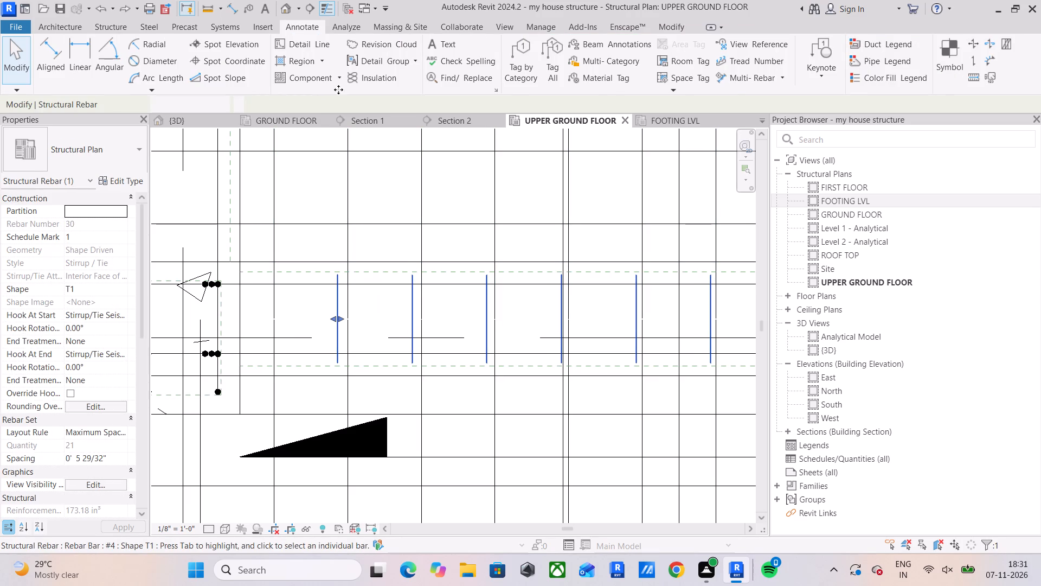
pyautogui.moveTo(266, 65); pyautogui.dragTo(267, 74)
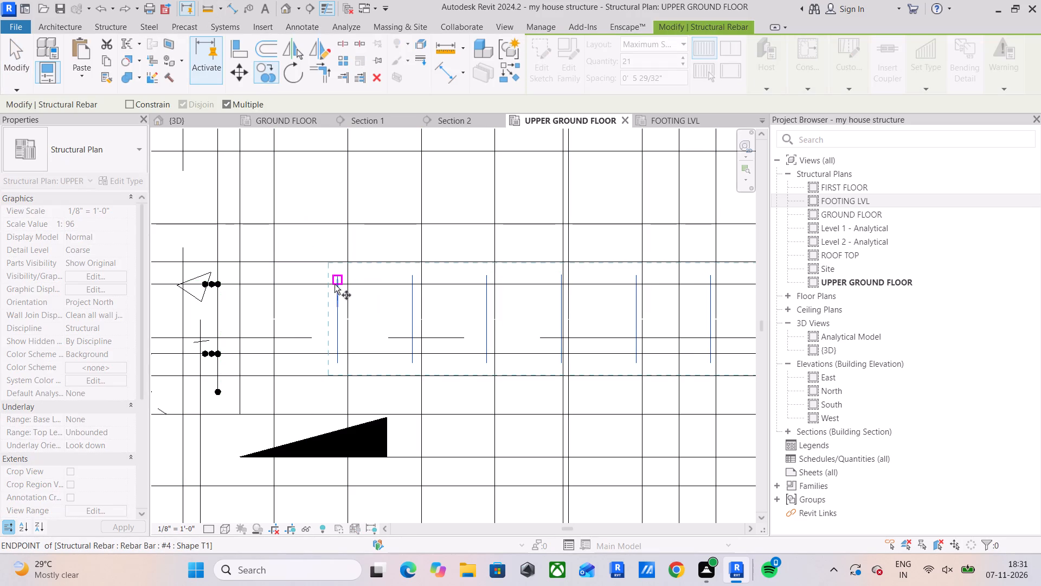
pyautogui.click(337, 283)
pyautogui.click(325, 282)
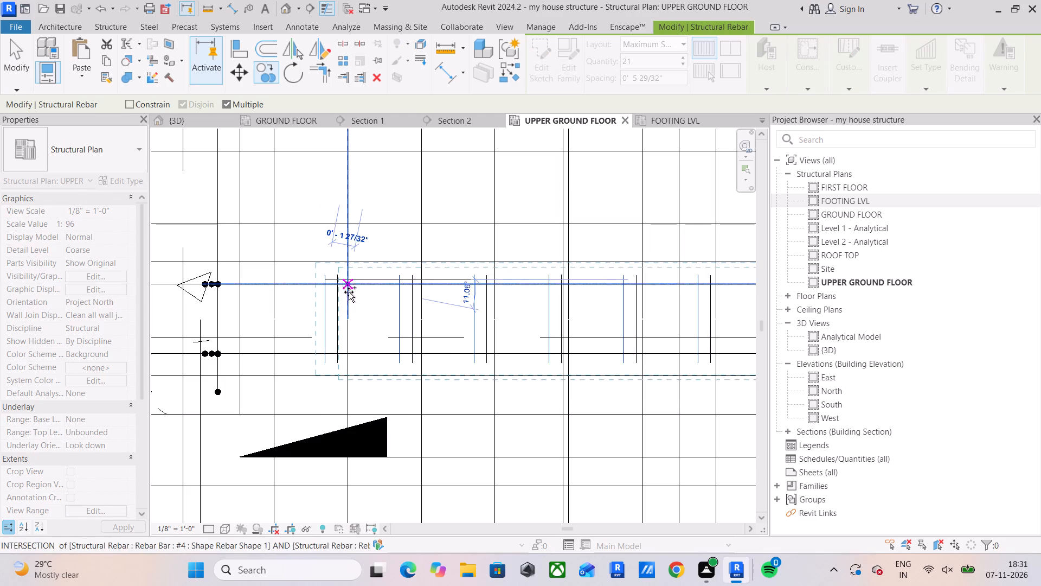
pyautogui.press('Escape')
pyautogui.press('Escape')
pyautogui.click(337, 302)
pyautogui.press('Delete')
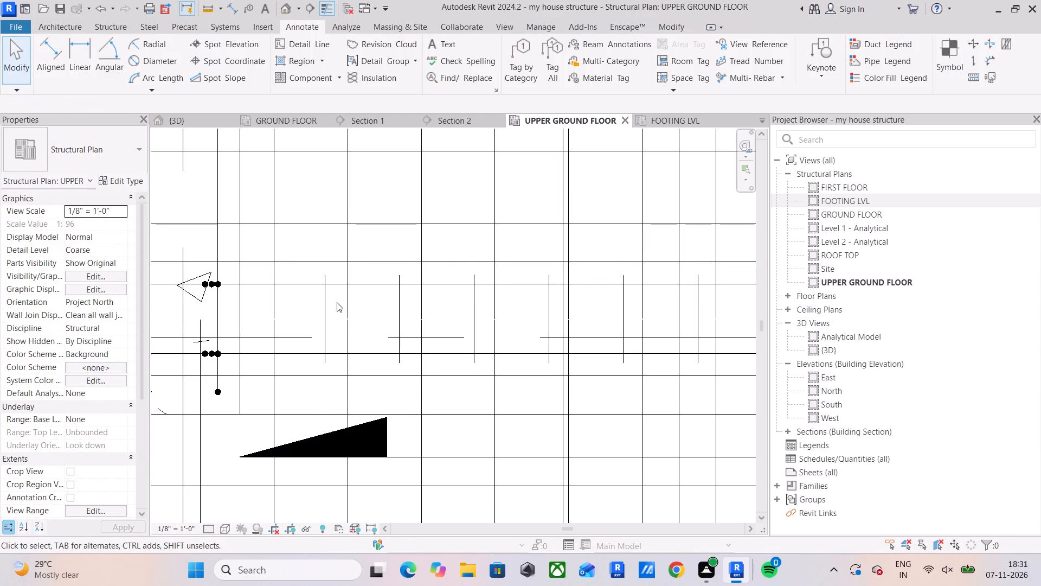
# In the 3D view, delete the duplicate #4 straight mid-height bar on the south side of the grid line 5 beam.
pyautogui.click(369, 286)
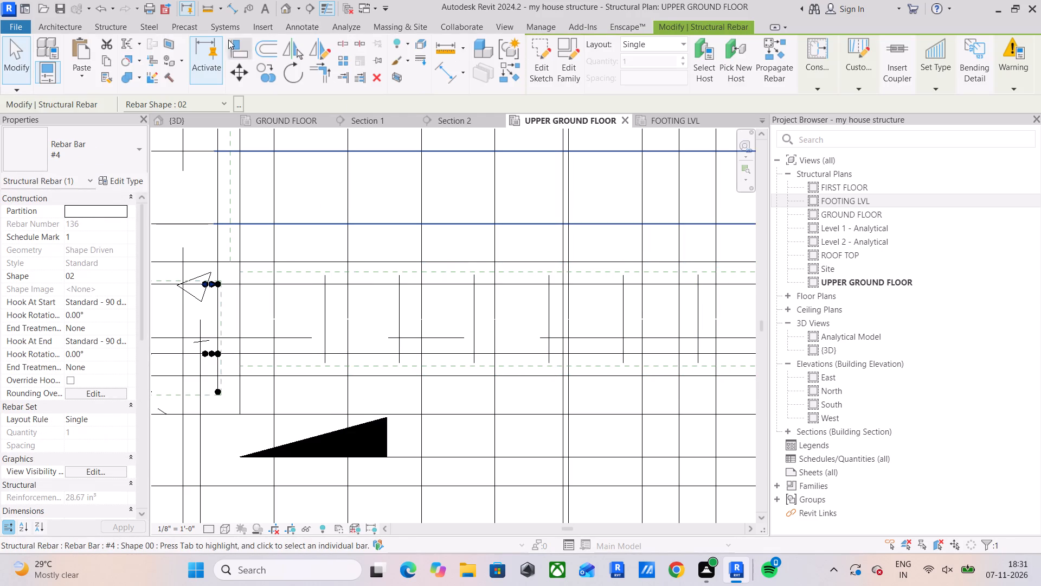
pyautogui.click(400, 82)
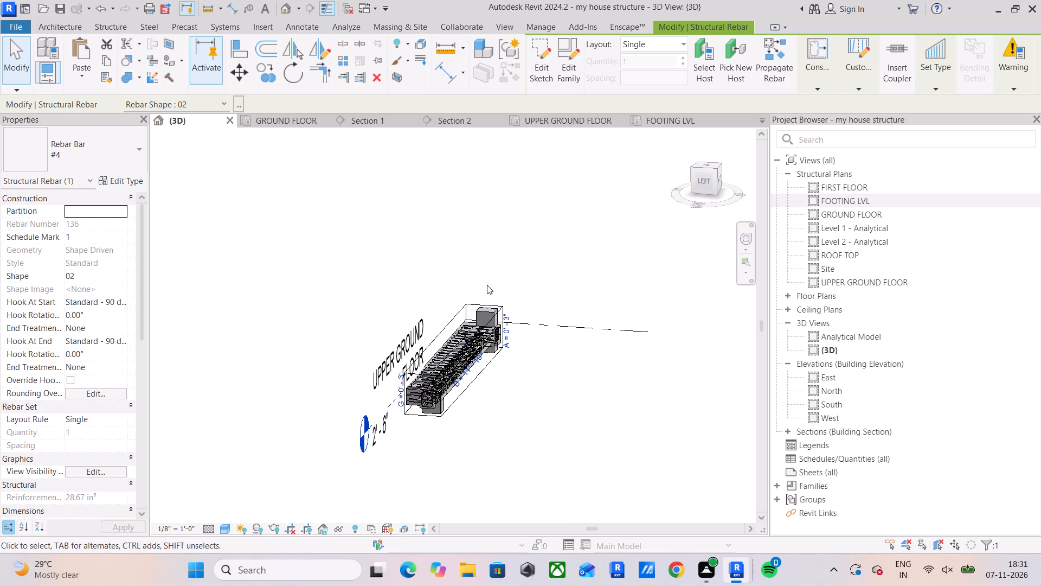
pyautogui.keyDown('shift'); pyautogui.moveTo(479, 289); pyautogui.dragTo(413, 279, button='middle'); pyautogui.keyUp('shift')
pyautogui.scroll(7, 388, 346)
pyautogui.moveTo(375, 346); pyautogui.dragTo(340, 256, button='middle')
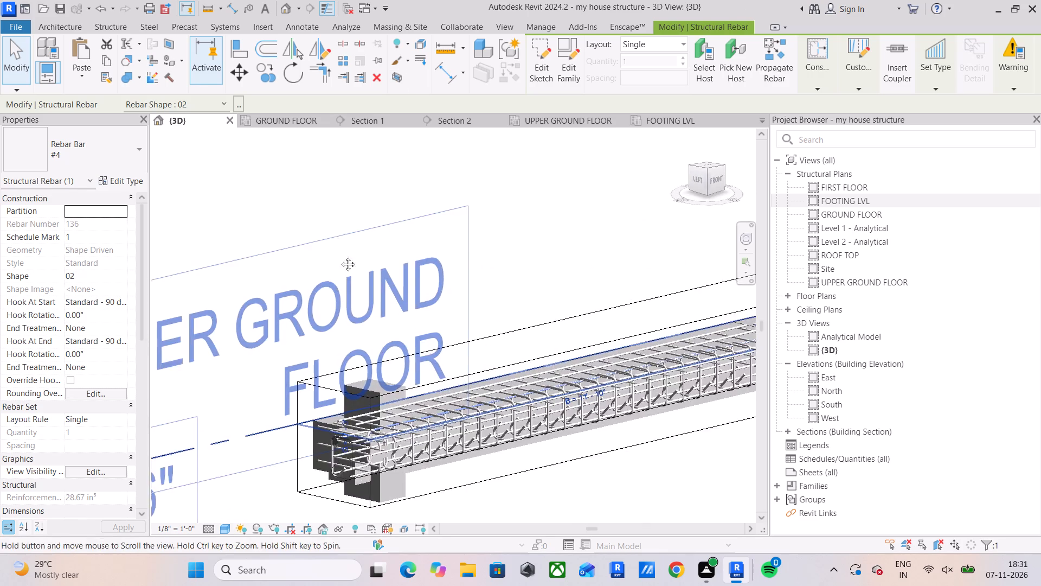
pyautogui.moveTo(340, 256); pyautogui.dragTo(306, 144, button='middle')
pyautogui.scroll(10, 316, 214)
pyautogui.moveTo(273, 210); pyautogui.dragTo(236, 125, button='middle')
pyautogui.scroll(-4, 320, 190)
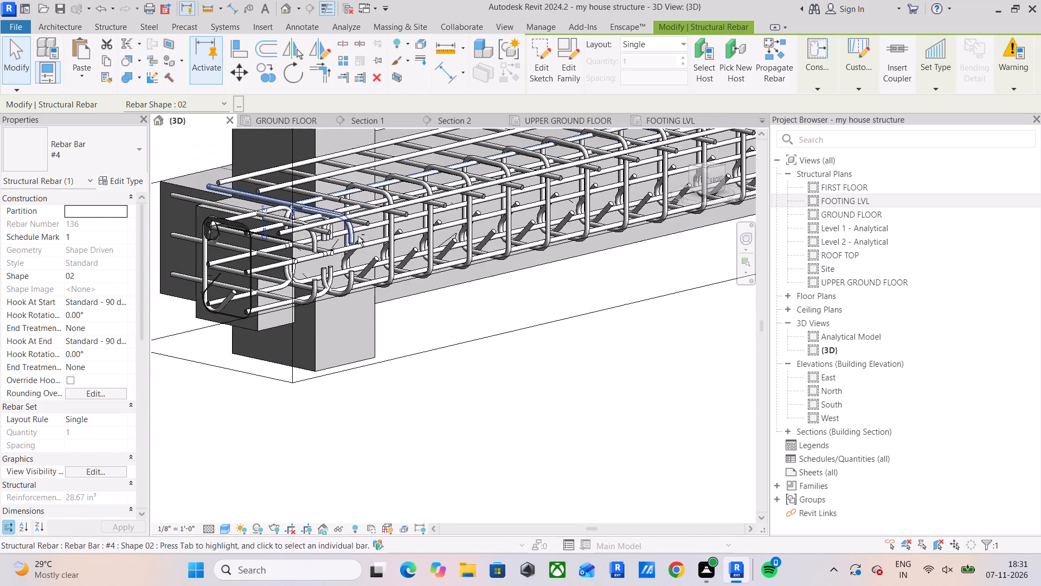
pyautogui.keyDown('shift'); pyautogui.moveTo(358, 236); pyautogui.dragTo(410, 227, button='middle'); pyautogui.keyUp('shift')
pyautogui.moveTo(390, 234); pyautogui.dragTo(246, 242, button='middle')
pyautogui.scroll(-2, 401, 260)
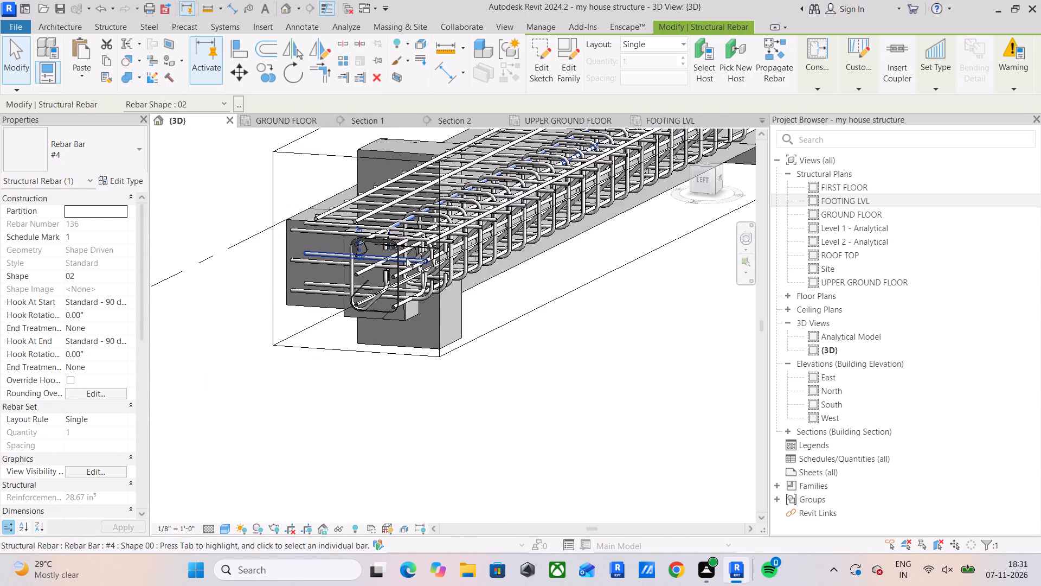
pyautogui.keyDown('shift'); pyautogui.moveTo(393, 265); pyautogui.dragTo(316, 276, button='middle'); pyautogui.keyUp('shift')
pyautogui.scroll(6, 248, 233)
pyautogui.moveTo(248, 233); pyautogui.dragTo(464, 264, button='middle')
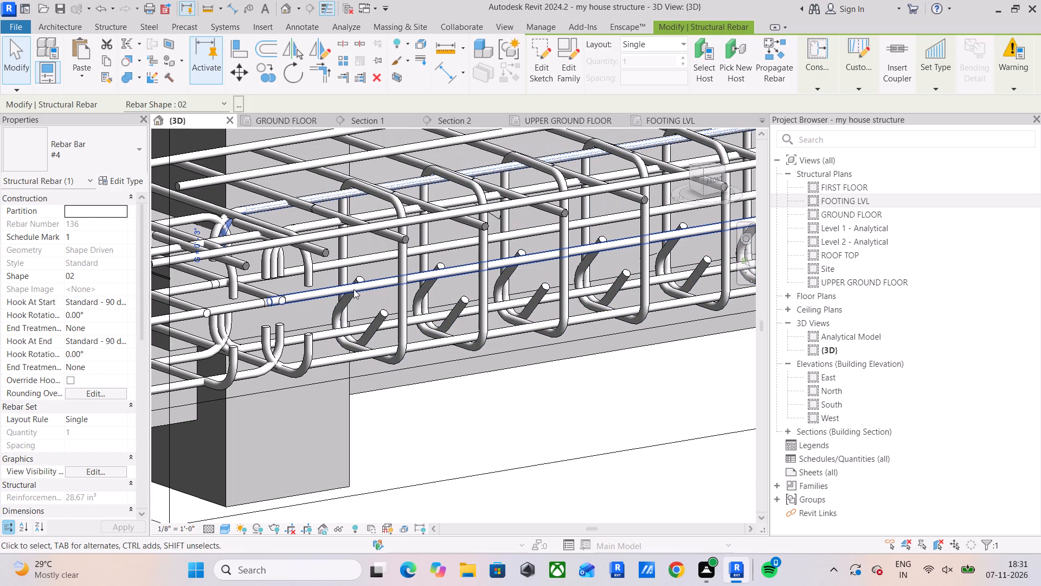
pyautogui.click(352, 289)
pyautogui.press('Delete')
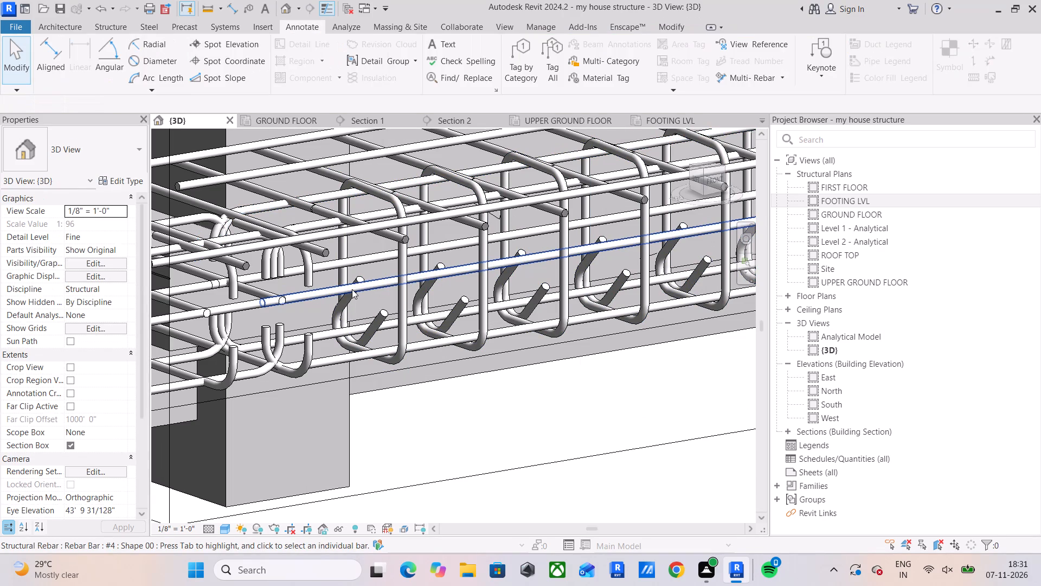
pyautogui.click(325, 296)
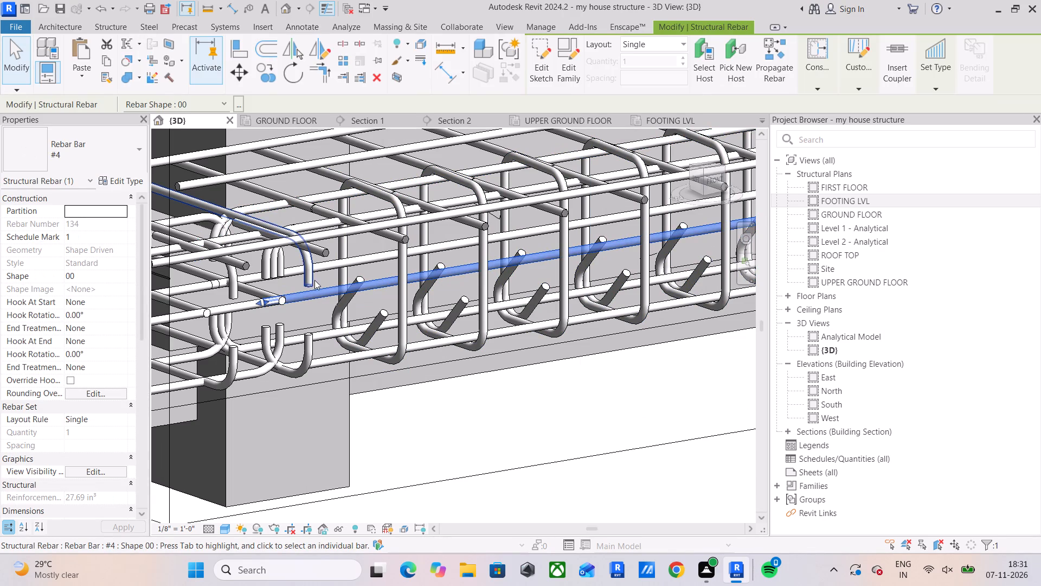
# Delete the duplicate #4 straight mid-height bar on the north side of the grid line 5 beam.
pyautogui.click(344, 262)
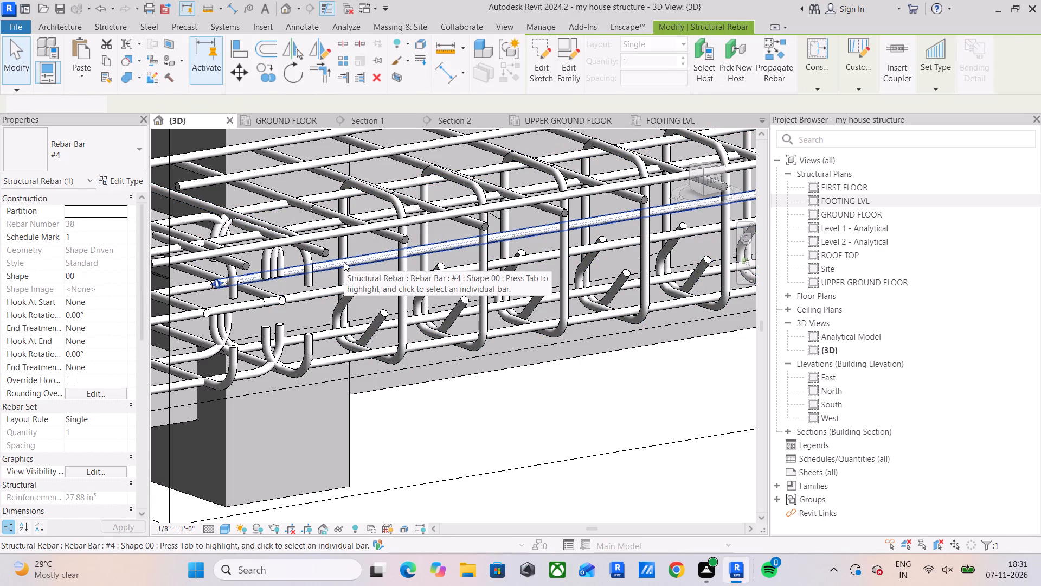
pyautogui.press('Delete')
pyautogui.click(350, 258)
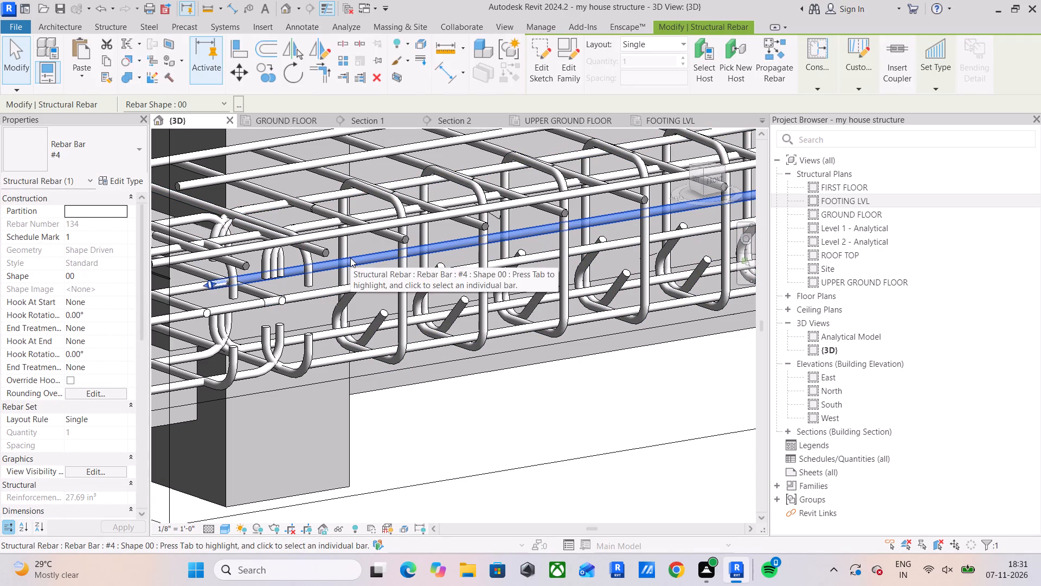
# Delete the duplicate #4 hooked bar along the top of the grid line 5 beam on its south side.
pyautogui.click(349, 230)
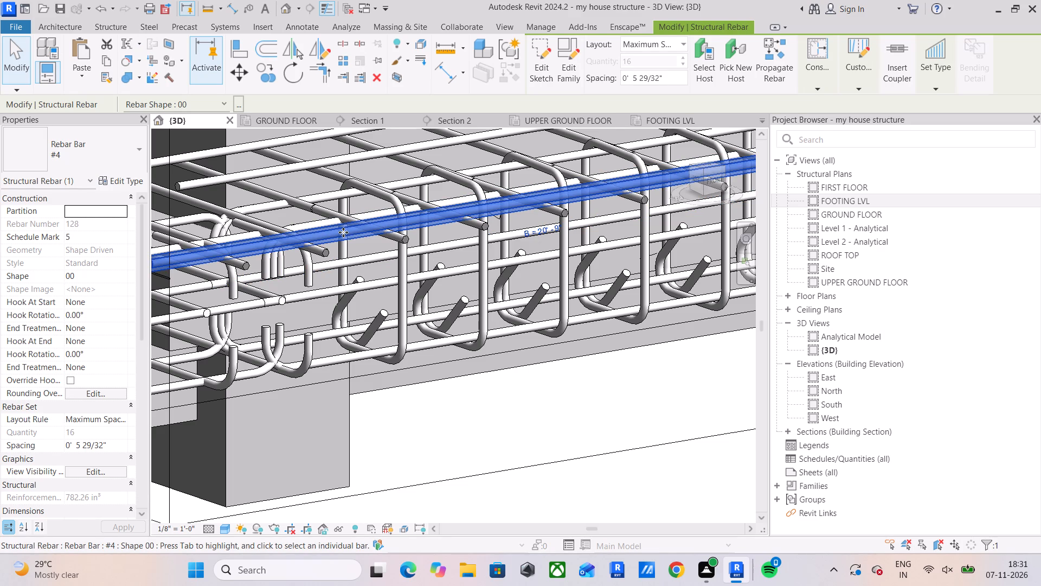
pyautogui.scroll(-4, 325, 273)
pyautogui.scroll(6, 200, 253)
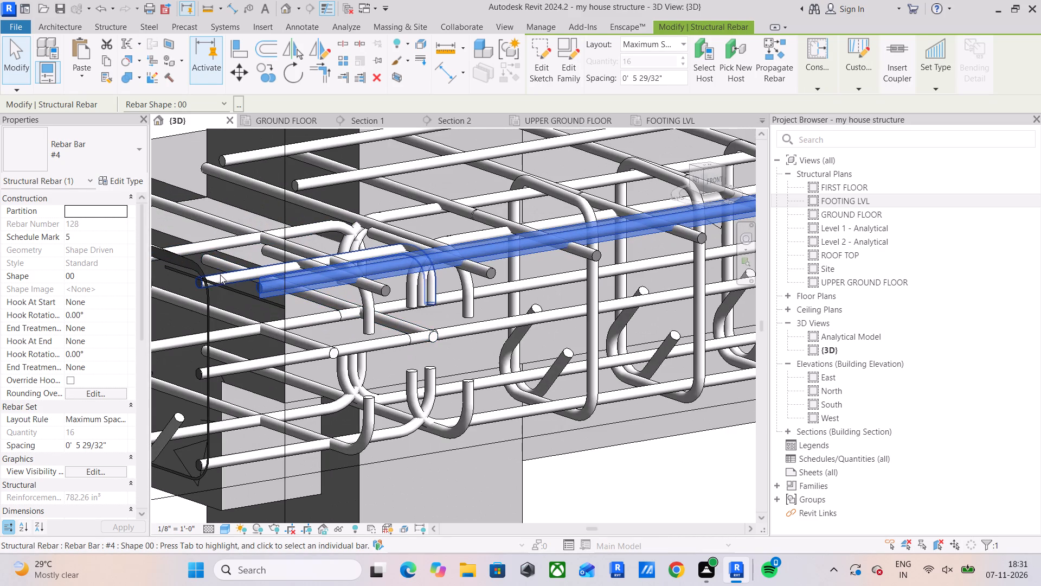
pyautogui.moveTo(302, 268); pyautogui.dragTo(214, 280, button='middle')
pyautogui.keyDown('shift'); pyautogui.moveTo(367, 258); pyautogui.dragTo(355, 289, button='middle'); pyautogui.keyUp('shift')
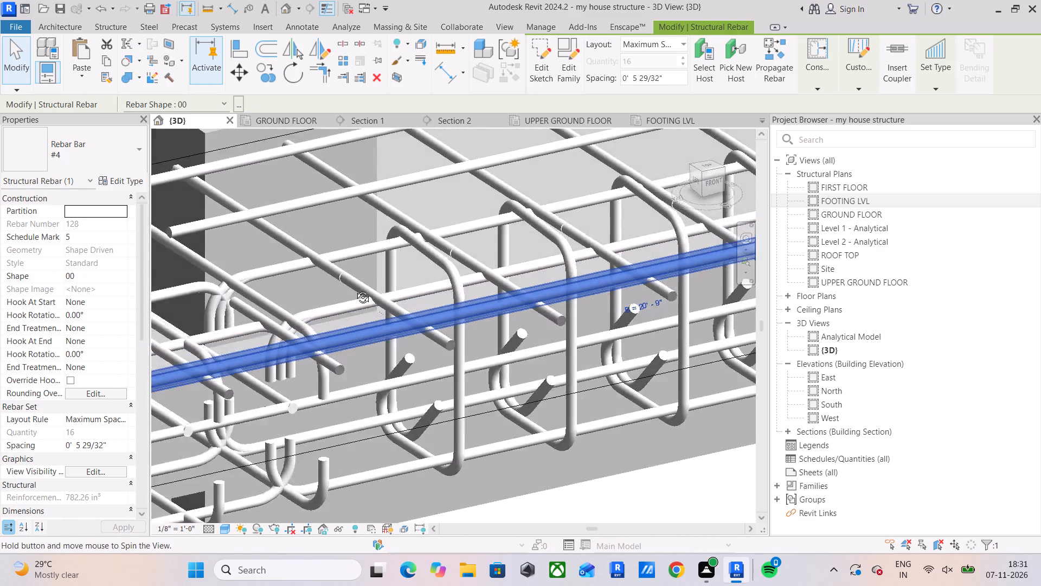
pyautogui.keyDown('shift'); pyautogui.moveTo(355, 289); pyautogui.dragTo(326, 305, button='middle'); pyautogui.keyUp('shift')
pyautogui.moveTo(316, 251); pyautogui.dragTo(311, 272, button='middle')
pyautogui.scroll(-3, 309, 257)
pyautogui.moveTo(310, 255); pyautogui.dragTo(296, 290, button='middle')
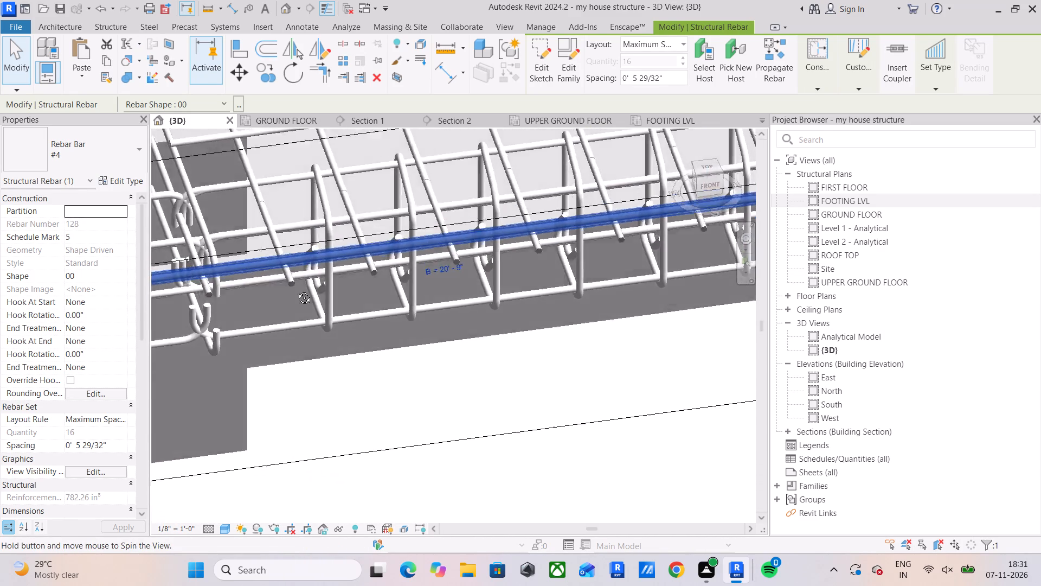
pyautogui.moveTo(296, 290); pyautogui.dragTo(284, 297, button='middle')
pyautogui.scroll(1, 293, 260)
pyautogui.moveTo(288, 267); pyautogui.dragTo(275, 324, button='middle')
pyautogui.scroll(2, 279, 211)
pyautogui.click(285, 195)
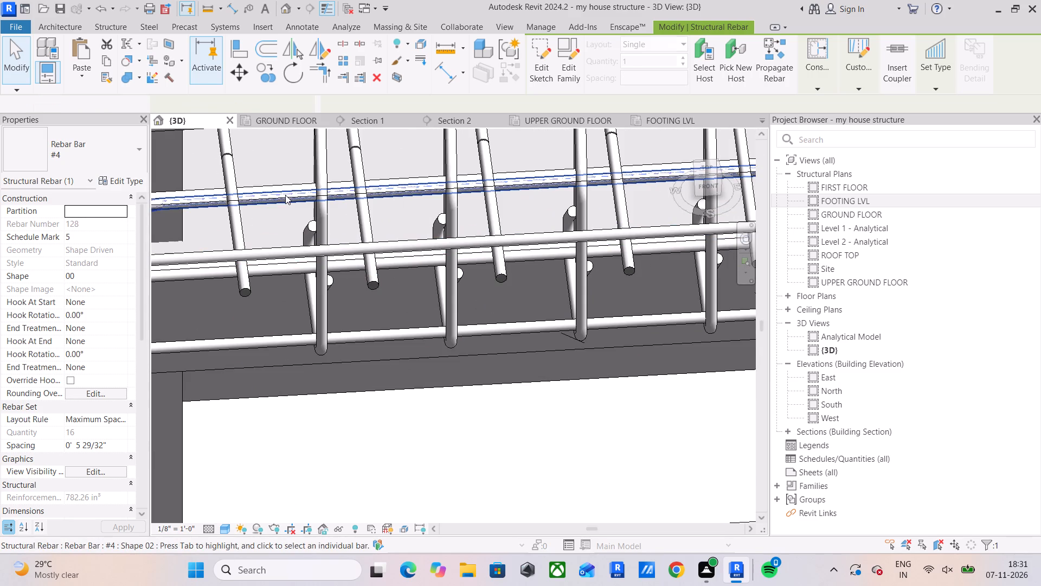
pyautogui.moveTo(285, 195); pyautogui.dragTo(362, 269, button='middle')
pyautogui.press('Delete')
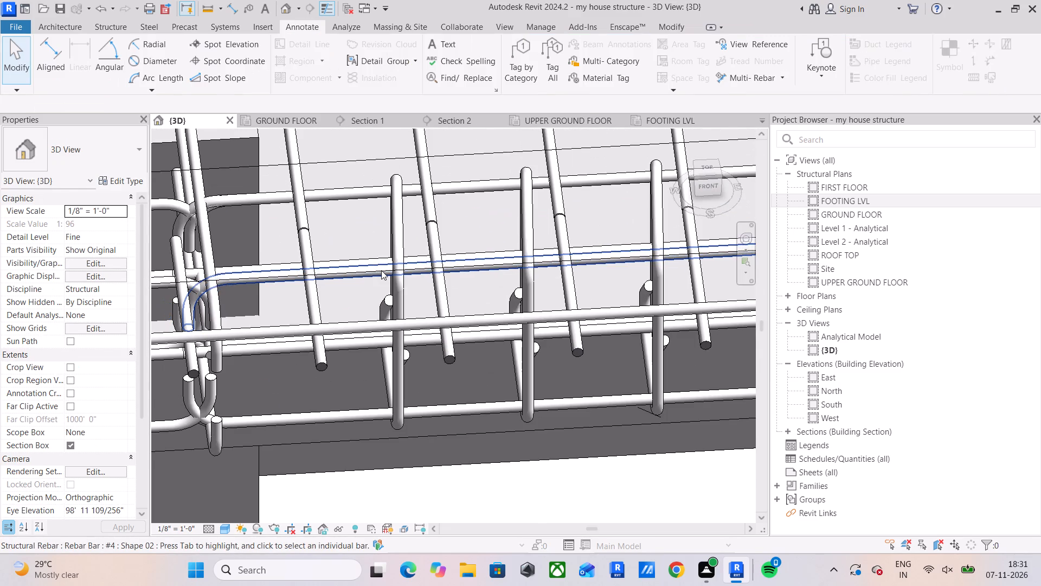
# Delete the duplicate #4 hooked bar along the top of the grid line 5 beam on its north side.
pyautogui.click(327, 187)
pyautogui.press('Delete')
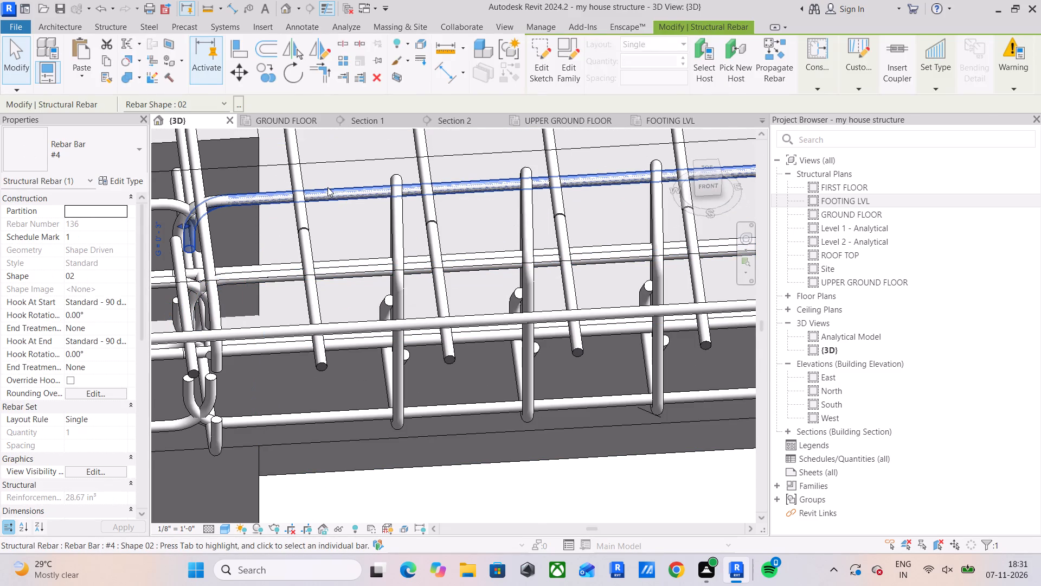
pyautogui.click(327, 187)
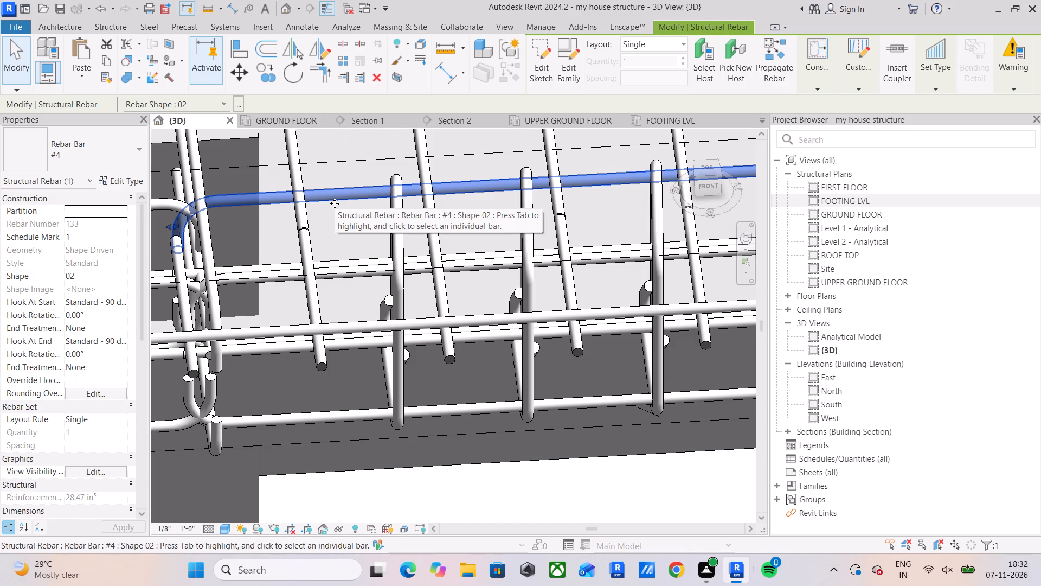
# Delete the duplicate of the #4 hooked longitudinal bar running just beside the north top bar in the grid line 5 beam.
pyautogui.keyDown('shift'); pyautogui.moveTo(339, 271); pyautogui.dragTo(362, 279, button='middle'); pyautogui.keyUp('shift')
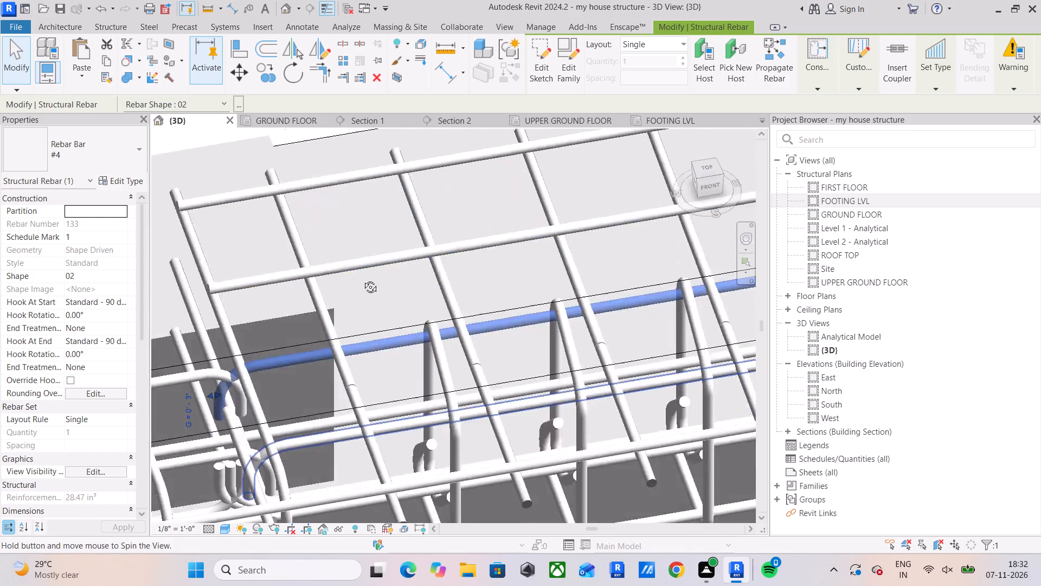
pyautogui.keyDown('shift'); pyautogui.moveTo(362, 279); pyautogui.dragTo(416, 287, button='middle'); pyautogui.keyUp('shift')
pyautogui.moveTo(429, 276); pyautogui.dragTo(214, 136, button='middle')
pyautogui.scroll(-9, 278, 199)
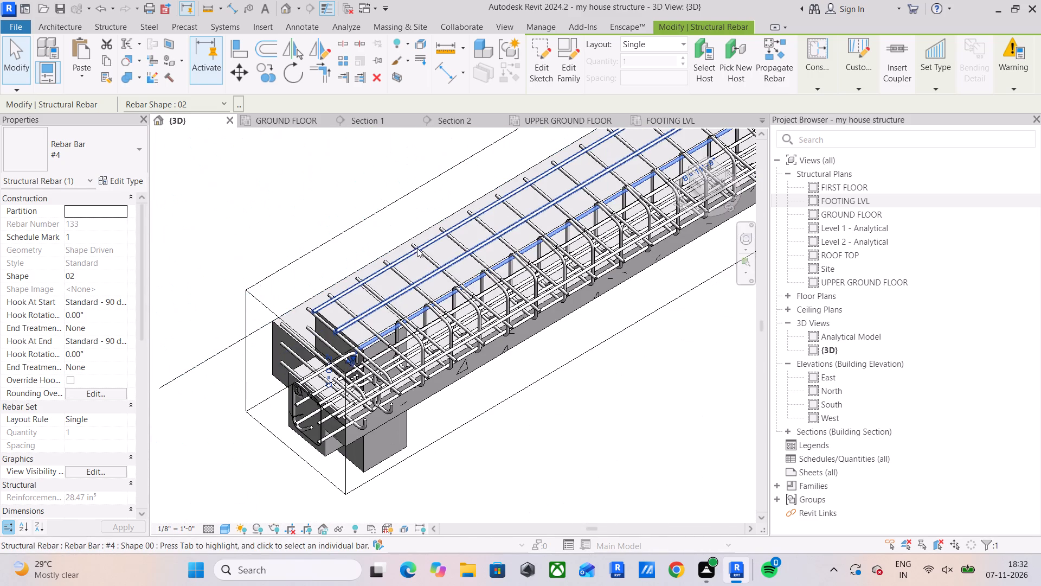
pyautogui.scroll(-2, 432, 265)
pyautogui.keyDown('shift'); pyautogui.moveTo(451, 293); pyautogui.dragTo(544, 317, button='middle'); pyautogui.keyUp('shift')
pyautogui.scroll(4, 589, 327)
pyautogui.moveTo(566, 318); pyautogui.dragTo(389, 276, button='middle')
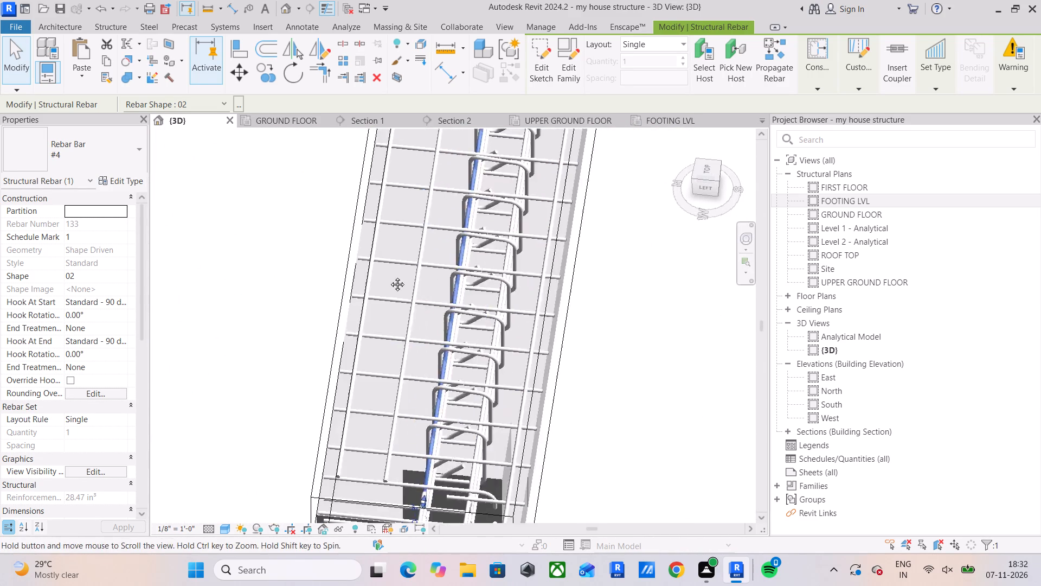
pyautogui.moveTo(389, 276); pyautogui.dragTo(389, 273, button='middle')
pyautogui.scroll(5, 423, 272)
pyautogui.scroll(4, 480, 293)
pyautogui.click(457, 294)
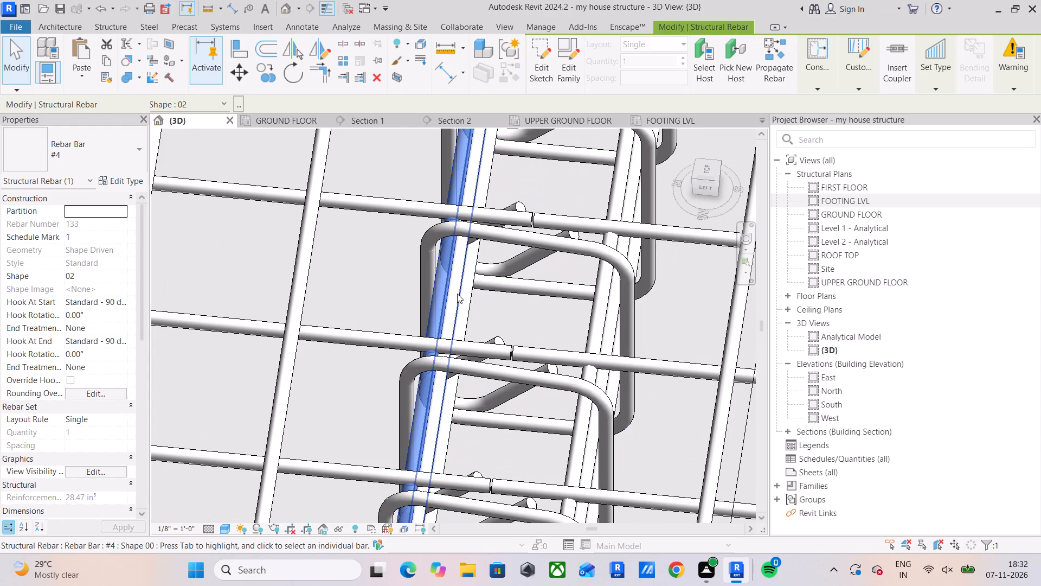
pyautogui.click(469, 298)
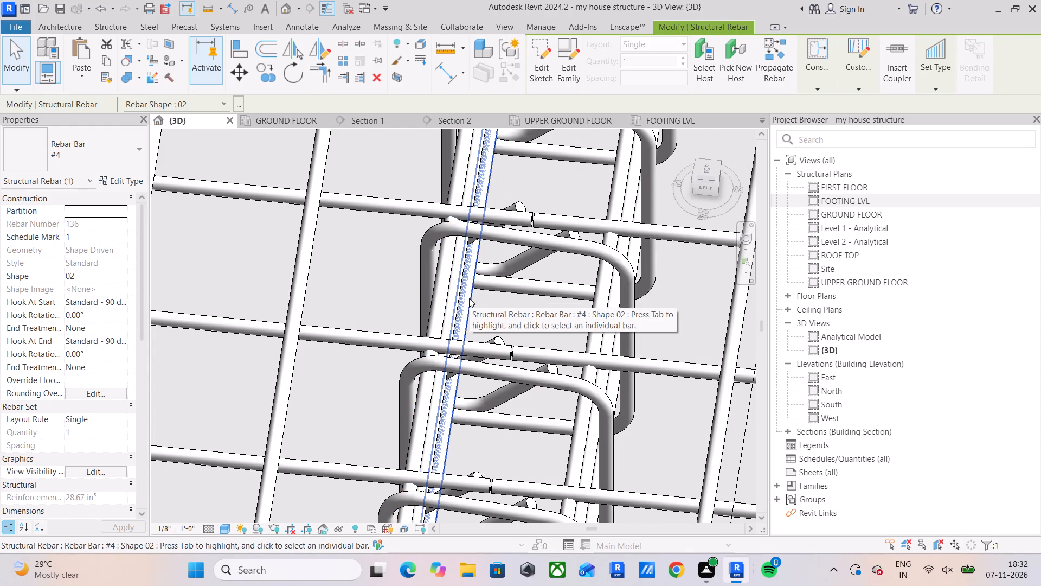
pyautogui.press('Delete')
pyautogui.click(469, 298)
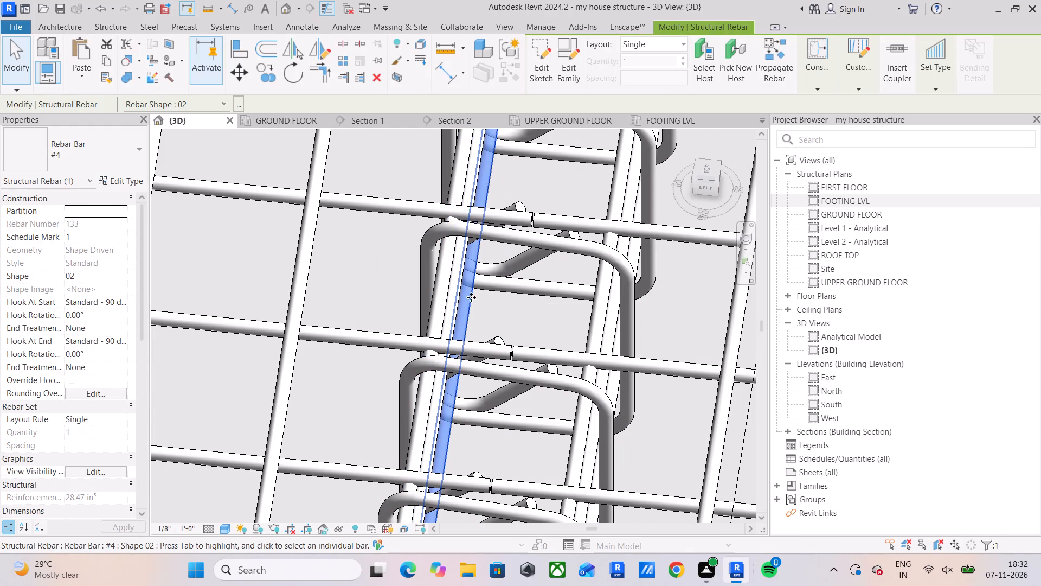
# Check the grid line 5 beam's remaining mid-height and bottom longitudinal bars for duplicates.
pyautogui.click(595, 321)
pyautogui.keyDown('shift'); pyautogui.moveTo(596, 322); pyautogui.dragTo(534, 304, button='middle'); pyautogui.keyUp('shift')
pyautogui.scroll(-8, 485, 269)
pyautogui.keyDown('shift'); pyautogui.moveTo(451, 266); pyautogui.dragTo(438, 247, button='middle'); pyautogui.keyUp('shift')
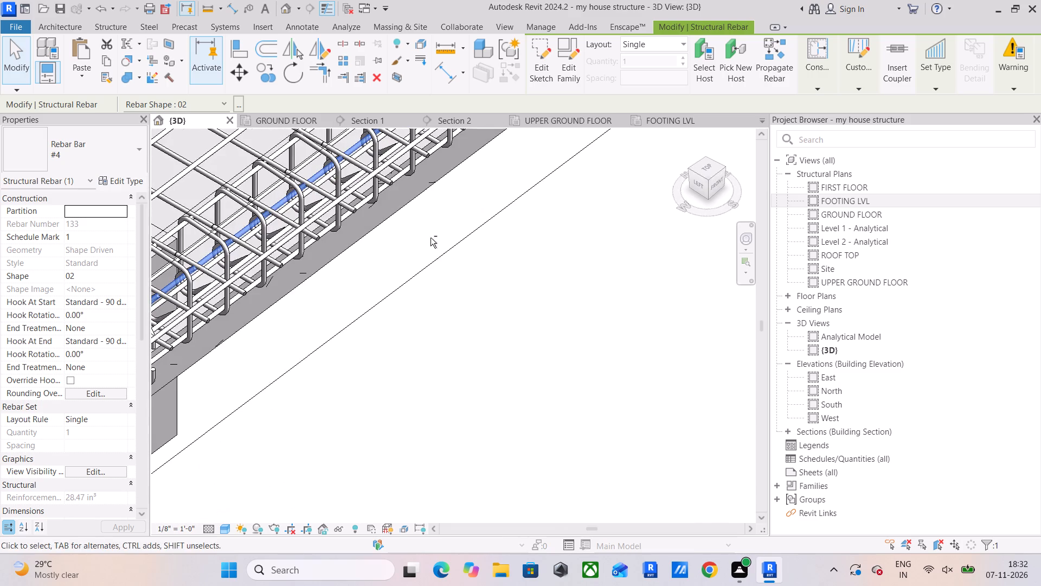
pyautogui.keyDown('shift'); pyautogui.moveTo(374, 211); pyautogui.dragTo(338, 160, button='middle'); pyautogui.keyUp('shift')
pyautogui.moveTo(331, 165); pyautogui.dragTo(497, 379, button='middle')
pyautogui.scroll(-2, 378, 276)
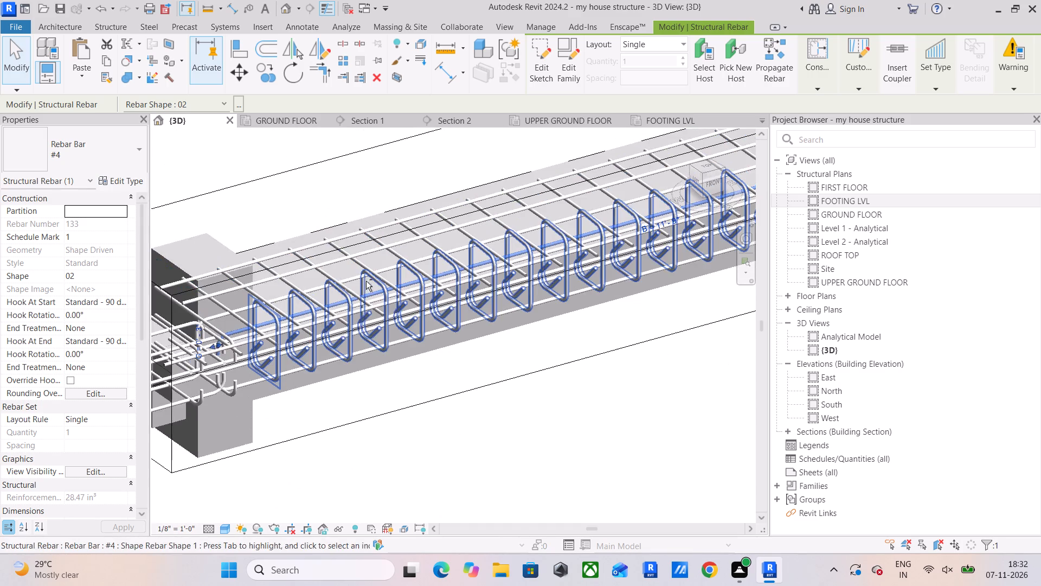
pyautogui.keyDown('shift'); pyautogui.moveTo(366, 281); pyautogui.dragTo(330, 202, button='middle'); pyautogui.keyUp('shift')
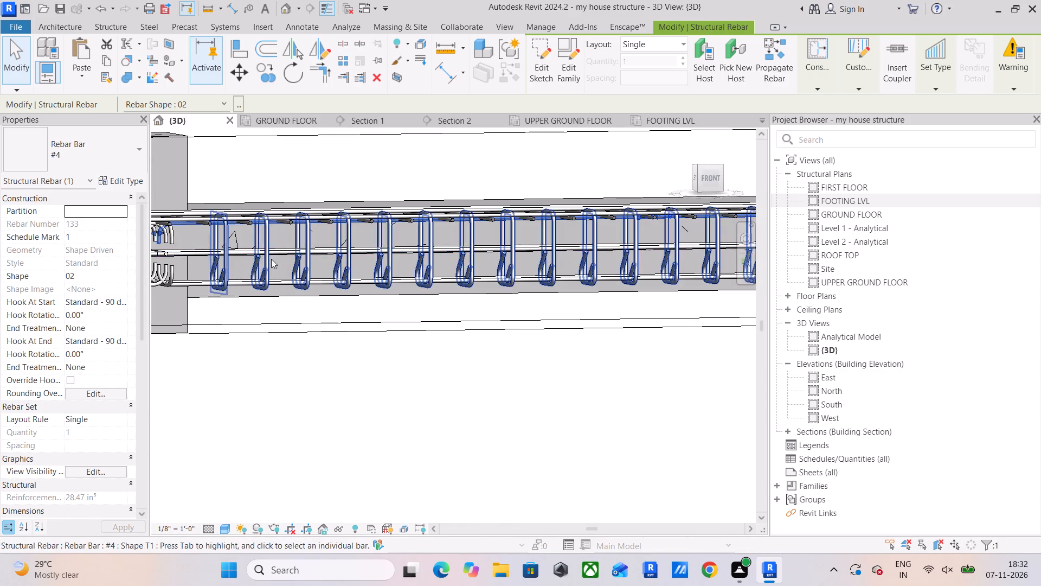
pyautogui.click(253, 257)
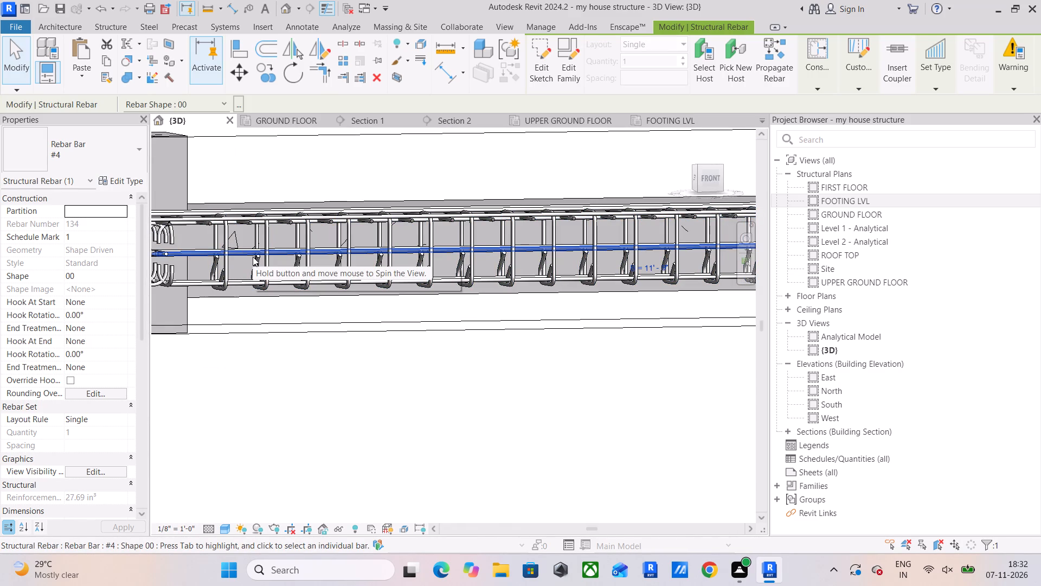
pyautogui.click(202, 278)
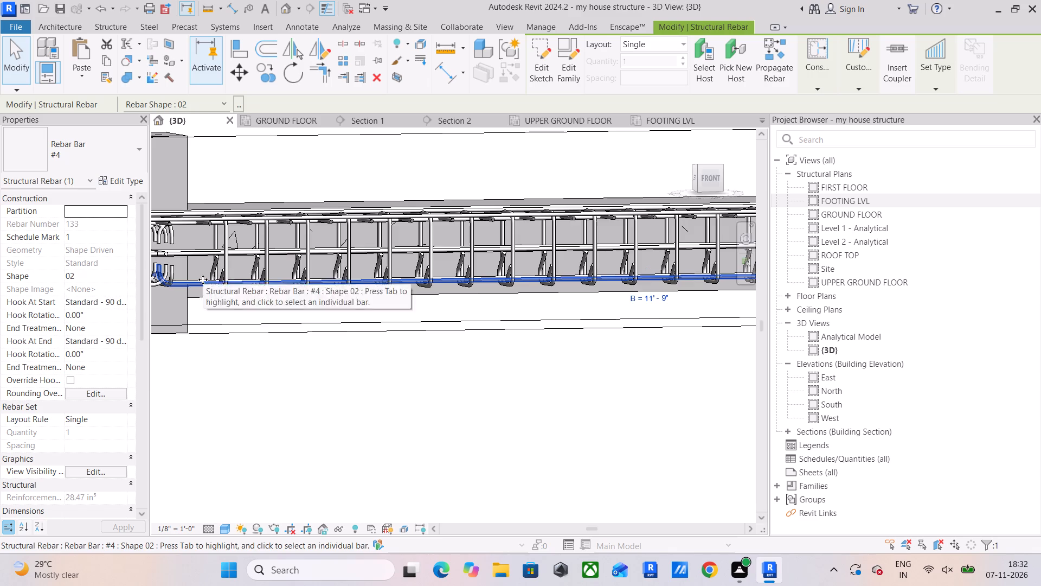
# Examine the bottom, mid-height and top #4 bars at the west end of the grid line 5 beam for duplicates.
pyautogui.scroll(5, 204, 279)
pyautogui.keyDown('shift'); pyautogui.moveTo(277, 297); pyautogui.dragTo(292, 310, button='middle'); pyautogui.keyUp('shift')
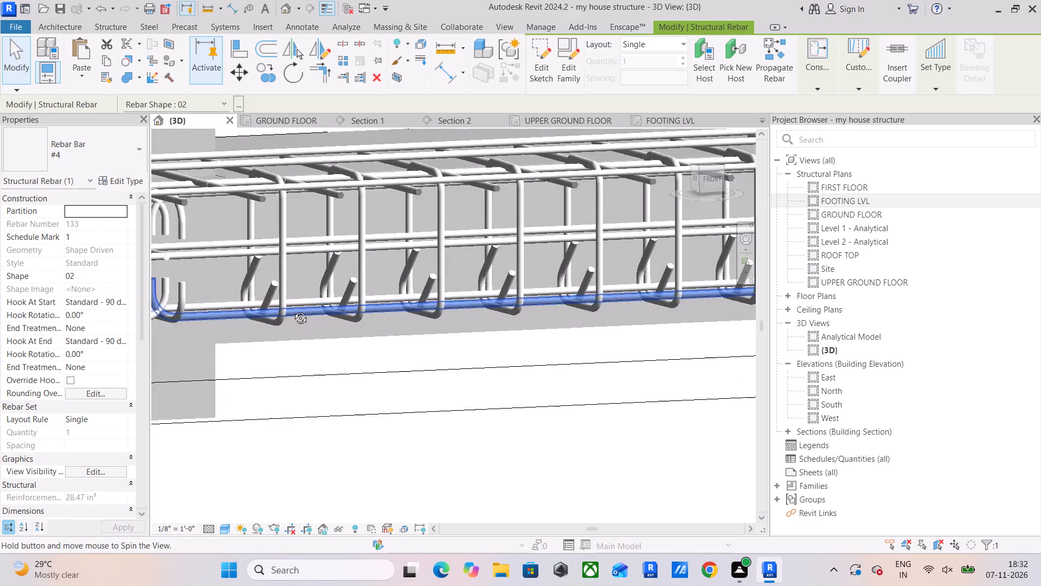
pyautogui.keyDown('shift'); pyautogui.moveTo(292, 310); pyautogui.dragTo(330, 338, button='middle'); pyautogui.keyUp('shift')
pyautogui.scroll(3, 356, 376)
pyautogui.click(349, 430)
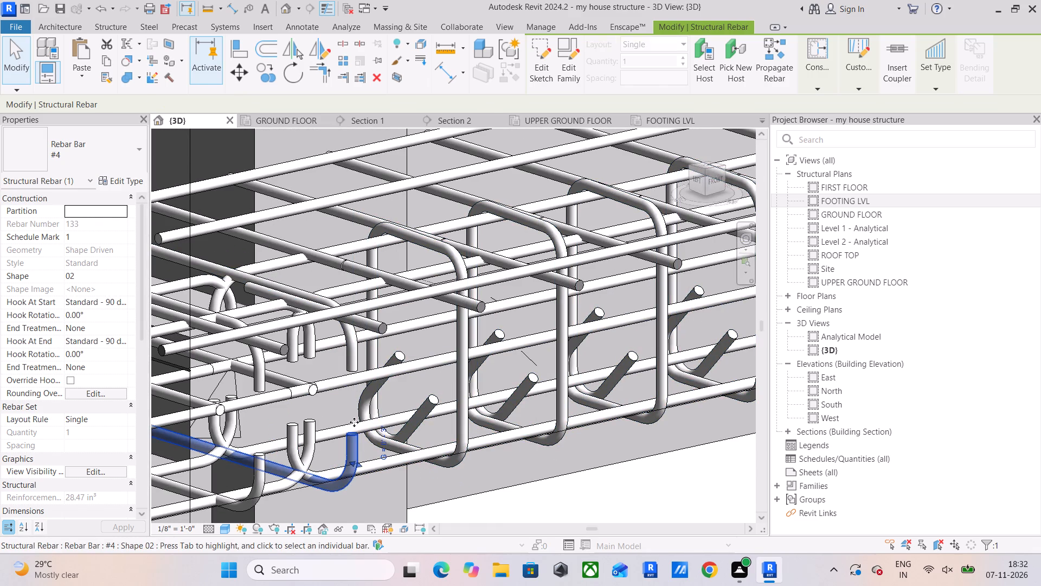
pyautogui.click(358, 421)
pyautogui.click(330, 433)
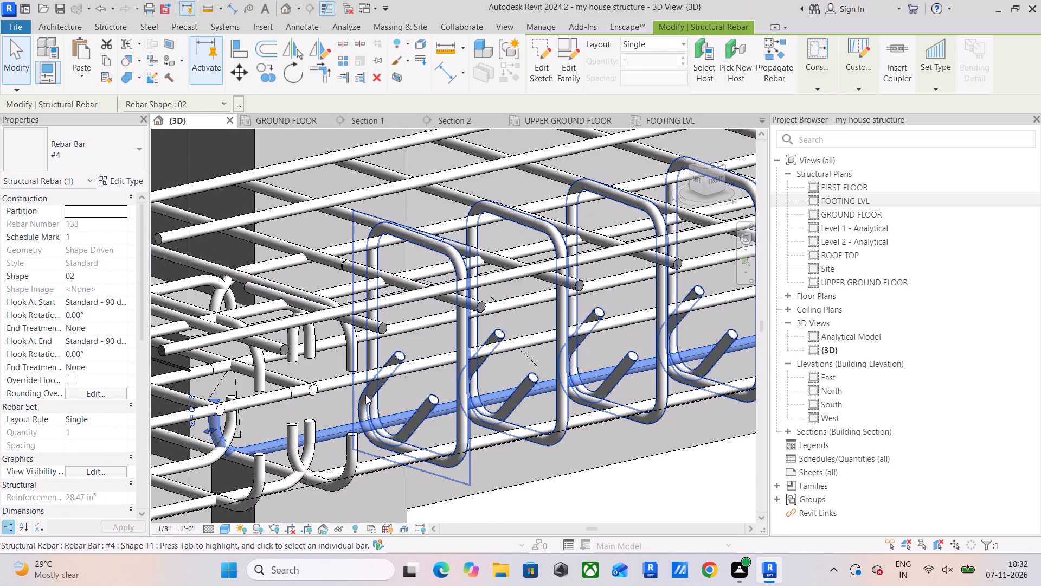
pyautogui.click(338, 392)
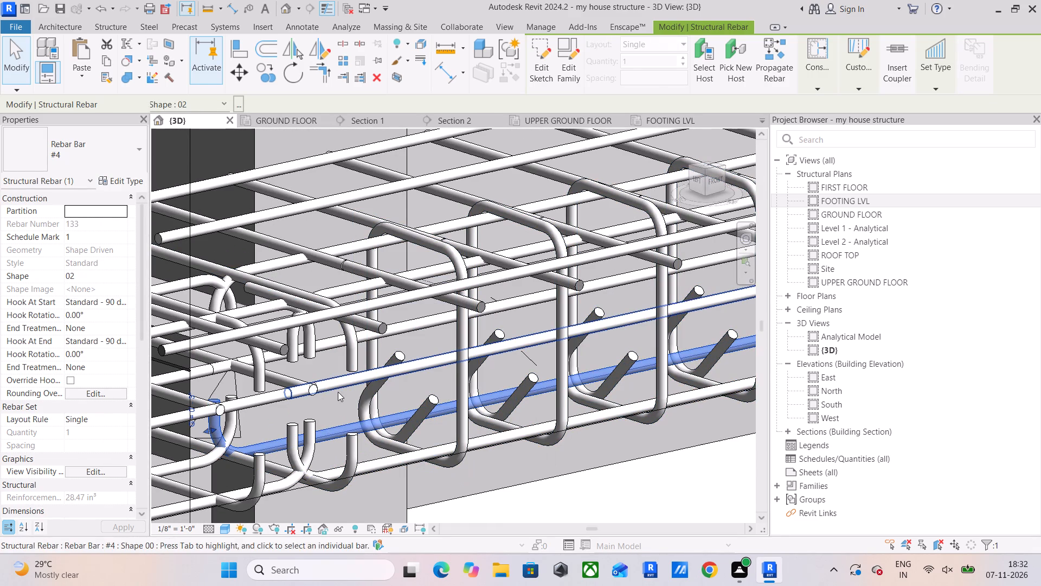
pyautogui.click(250, 404)
pyautogui.moveTo(327, 404); pyautogui.dragTo(312, 449, button='middle')
pyautogui.click(403, 369)
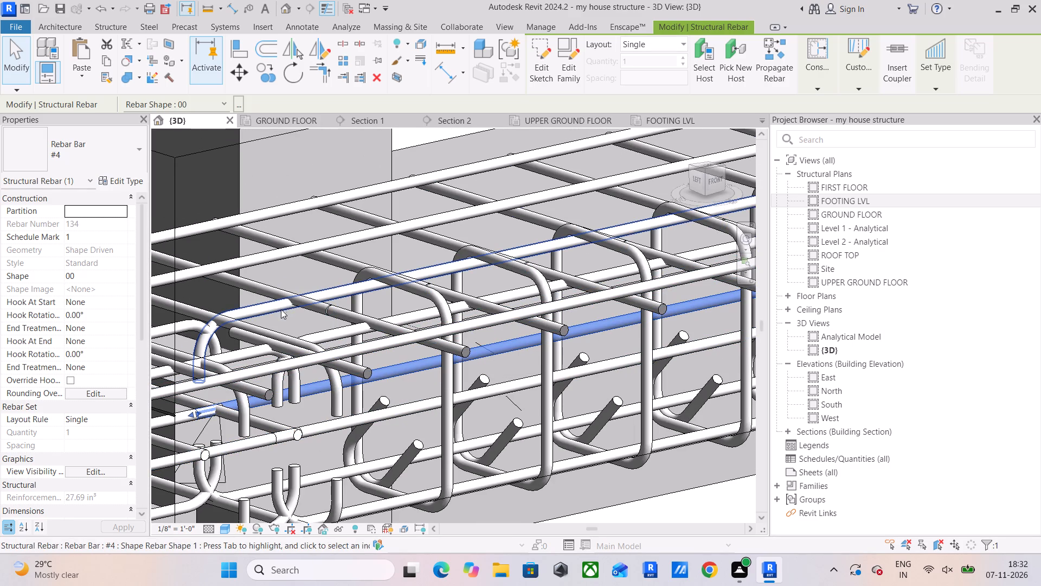
pyautogui.click(260, 311)
pyautogui.moveTo(260, 311); pyautogui.dragTo(290, 378, button='middle')
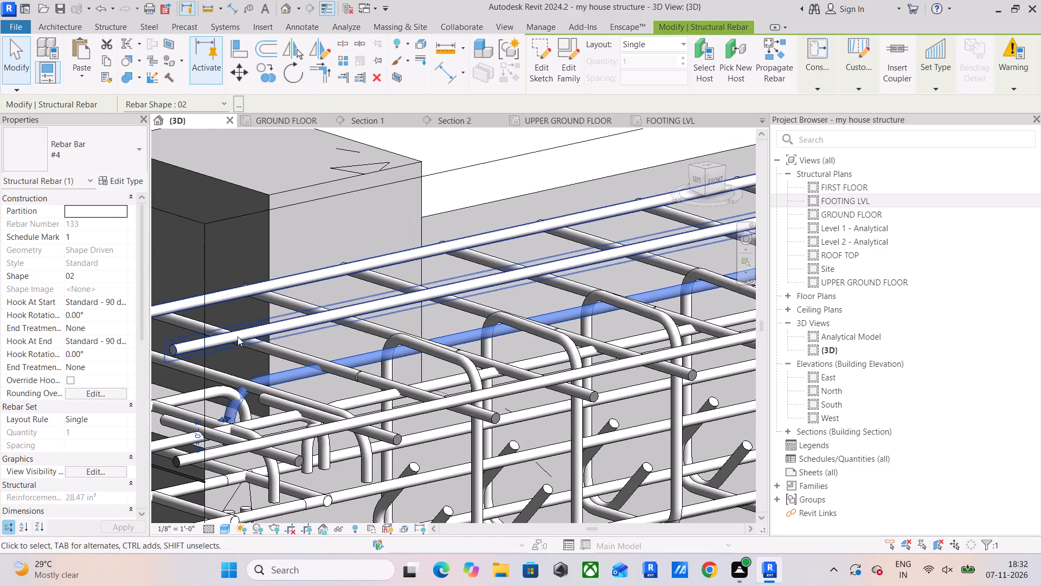
pyautogui.moveTo(256, 348); pyautogui.dragTo(351, 377, button='middle')
pyautogui.moveTo(433, 455); pyautogui.dragTo(357, 386, button='middle')
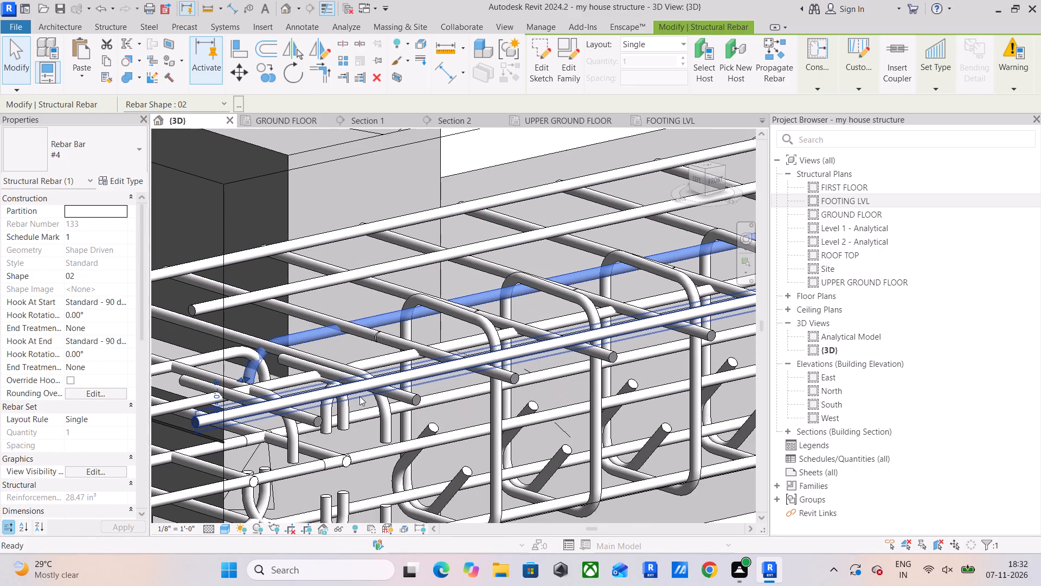
pyautogui.click(329, 419)
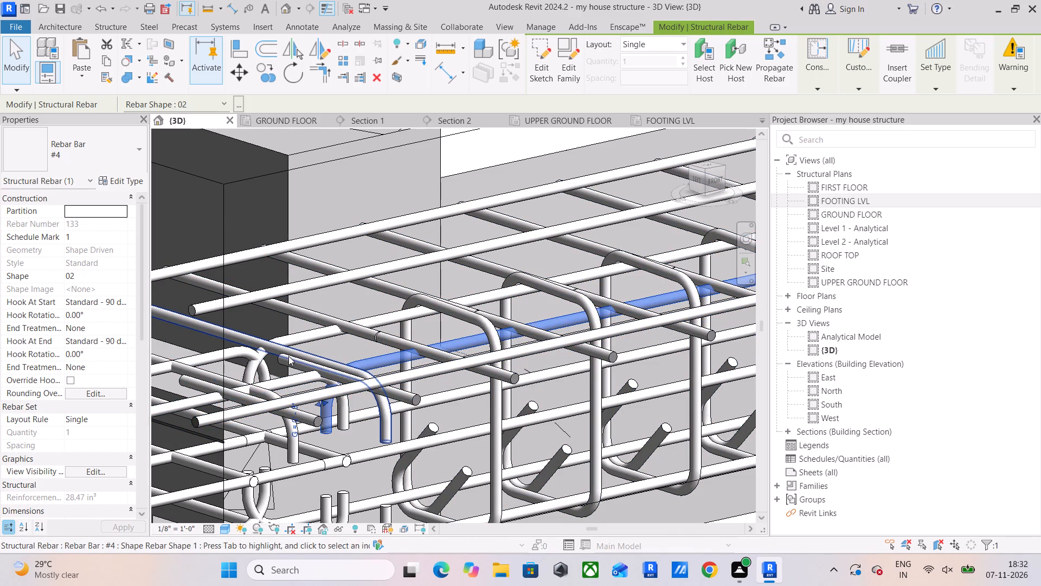
# Delete the #4 hooked bar along the top of the grid line 5 beam on its north side.
pyautogui.click(318, 332)
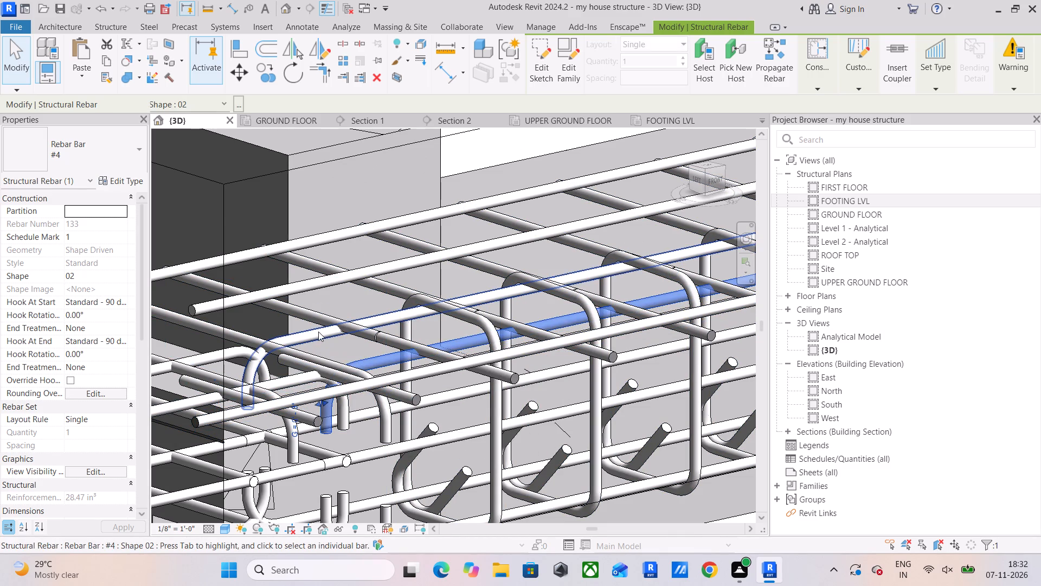
pyautogui.press('Delete')
# Mirror a copy of the beam's south #4 hooked top bar about the beam centreline to the north side.
pyautogui.click(374, 364)
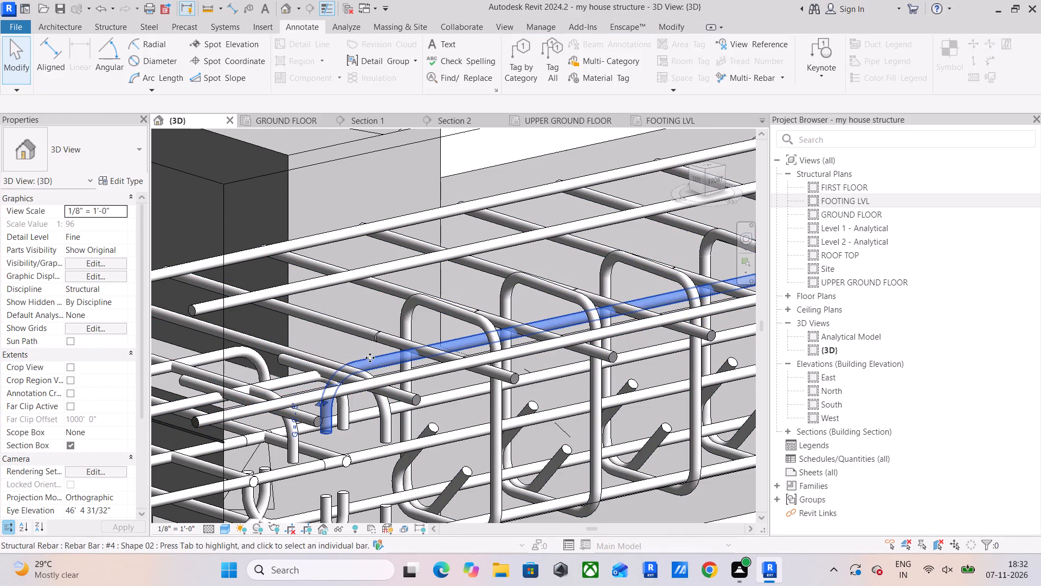
pyautogui.moveTo(698, 186); pyautogui.dragTo(731, 200)
pyautogui.click(703, 168)
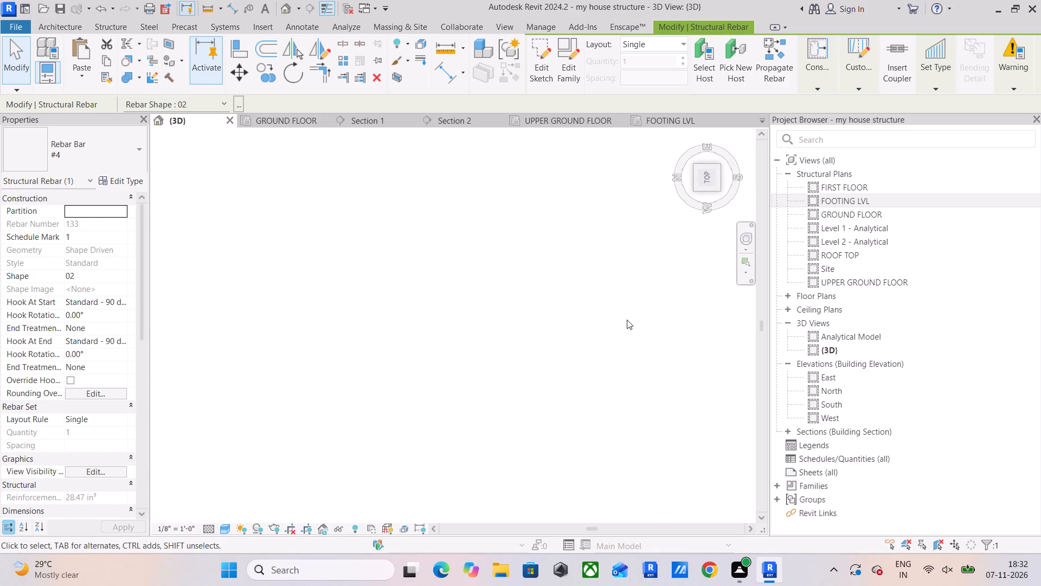
pyautogui.scroll(5, 384, 382)
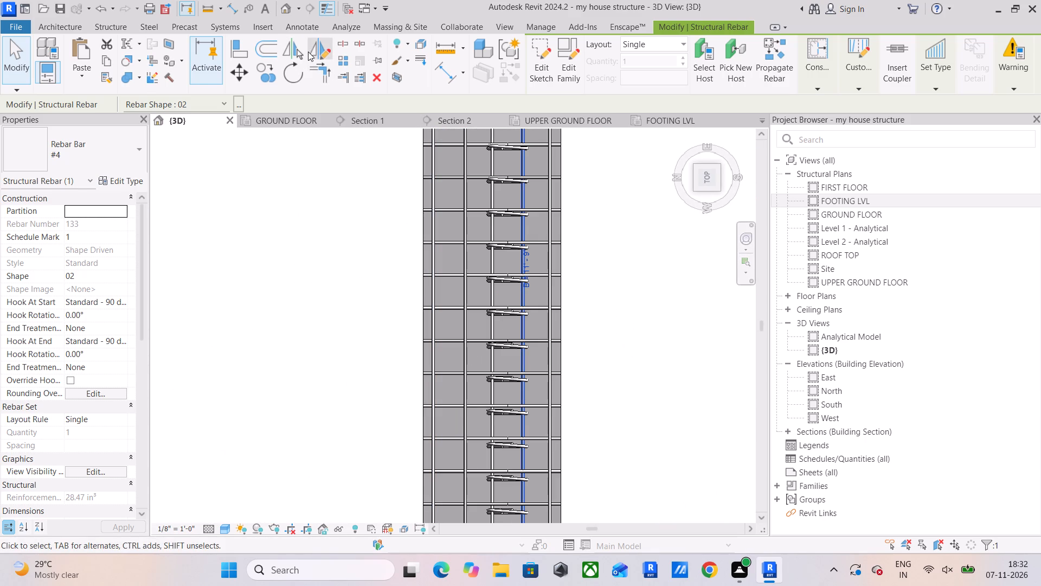
pyautogui.click(314, 48)
pyautogui.scroll(4, 494, 307)
pyautogui.click(510, 287)
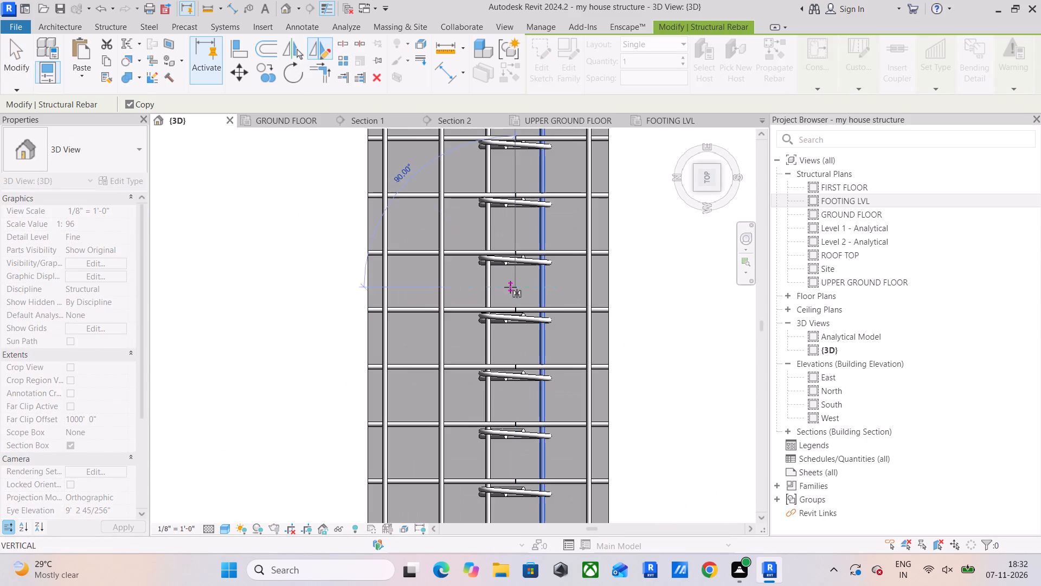
pyautogui.click(513, 279)
pyautogui.press('Tab')
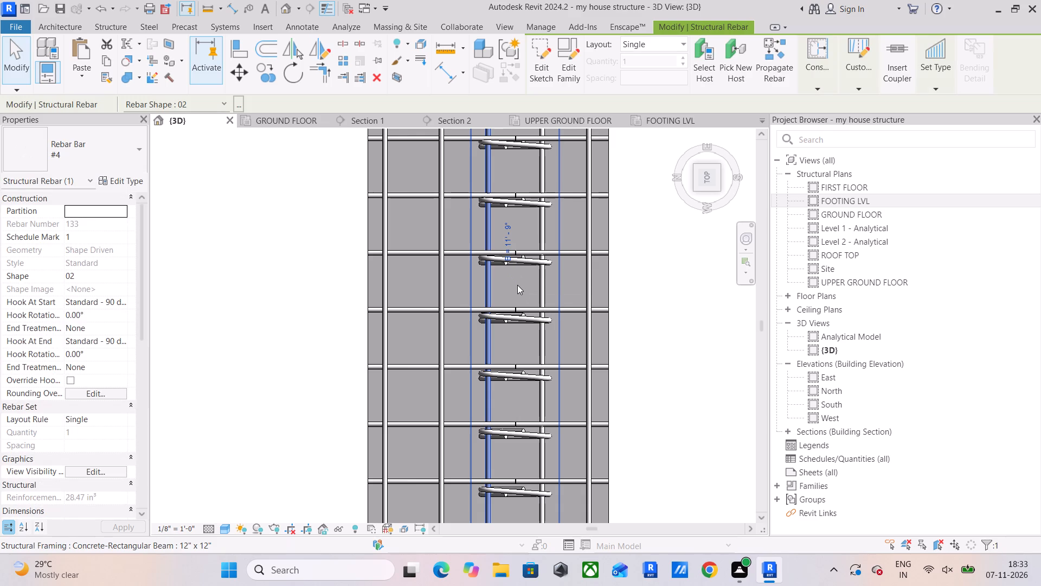
# Delete the original #4 hooked top bar on the south side of the grid line 5 beam.
pyautogui.click(539, 286)
pyautogui.press('Delete')
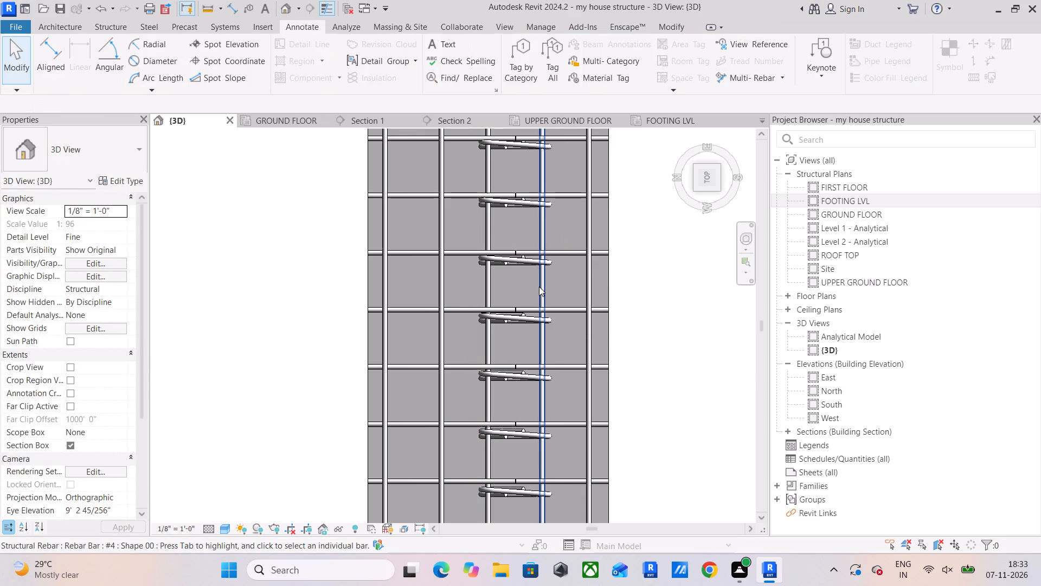
# Mirror a copy of the north #4 hooked top bar about the beam centreline back to the south side.
pyautogui.click(491, 285)
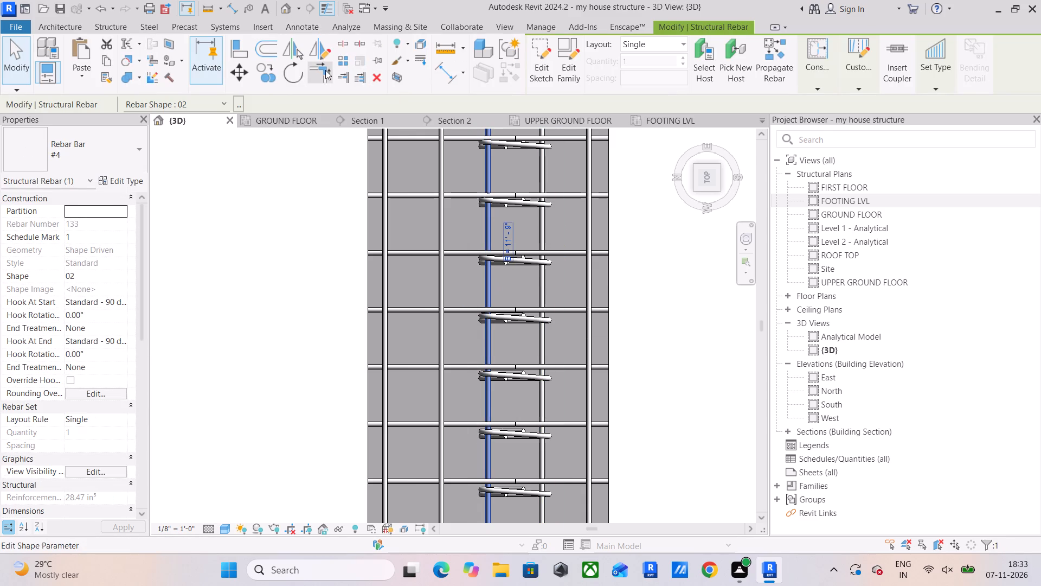
pyautogui.click(317, 54)
pyautogui.moveTo(513, 290); pyautogui.dragTo(513, 285)
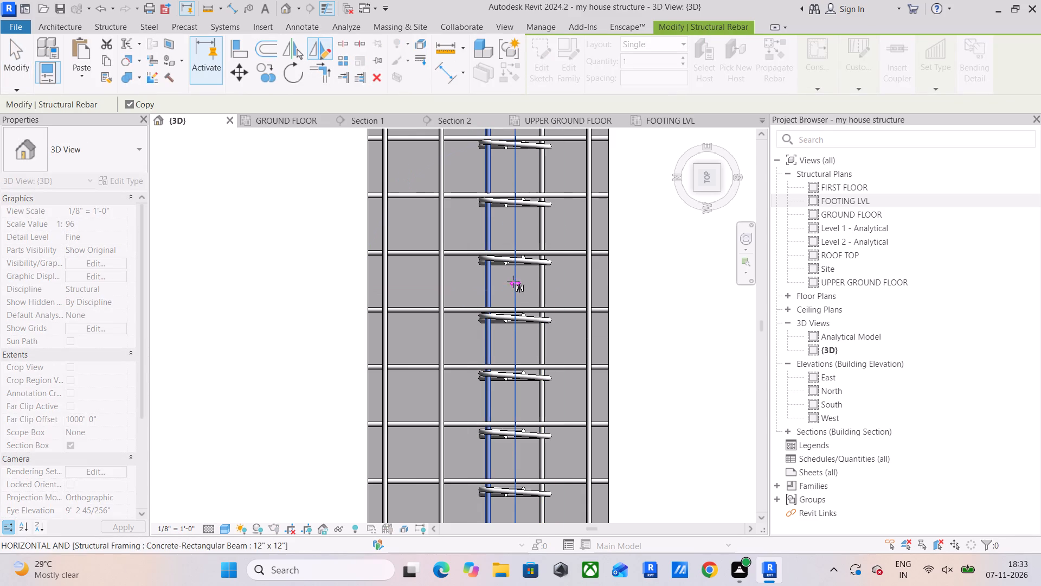
pyautogui.click(513, 280)
pyautogui.press('Tab')
pyautogui.press('Tab')
pyautogui.press('Tab')
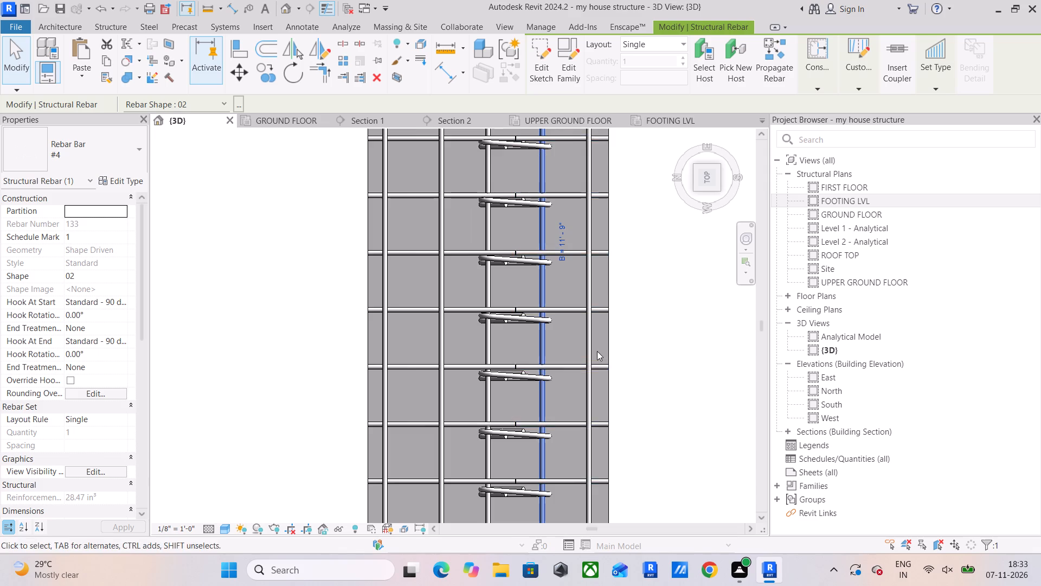
# Inspect the grid line 5 beam's longitudinal bars and stirrups in 3D, including its mid-height and bottom bars.
pyautogui.keyDown('shift'); pyautogui.moveTo(595, 352); pyautogui.dragTo(479, 105, button='middle'); pyautogui.keyUp('shift')
pyautogui.keyDown('shift'); pyautogui.moveTo(499, 245); pyautogui.dragTo(519, 197, button='middle'); pyautogui.keyUp('shift')
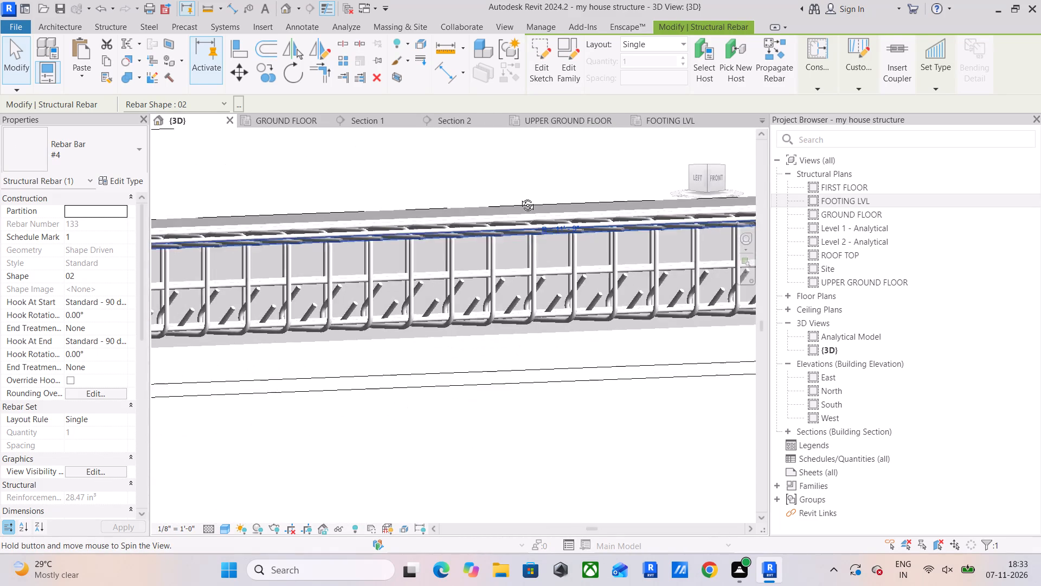
pyautogui.keyDown('shift'); pyautogui.moveTo(519, 197); pyautogui.dragTo(556, 222, button='middle'); pyautogui.keyUp('shift')
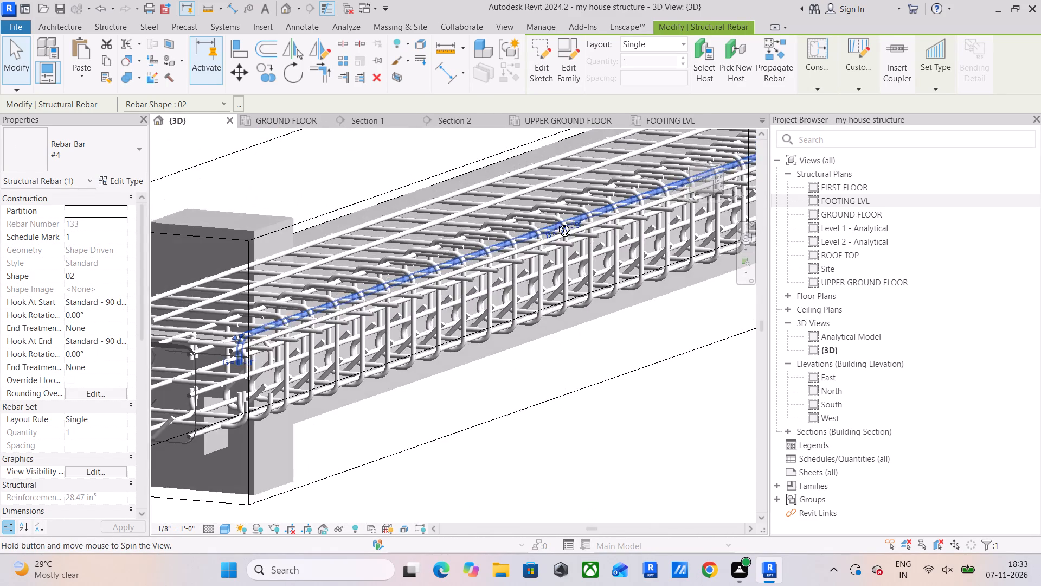
pyautogui.keyDown('shift'); pyautogui.moveTo(556, 222); pyautogui.dragTo(556, 223, button='middle'); pyautogui.keyUp('shift')
pyautogui.scroll(5, 297, 423)
pyautogui.scroll(4, 326, 322)
pyautogui.click(351, 323)
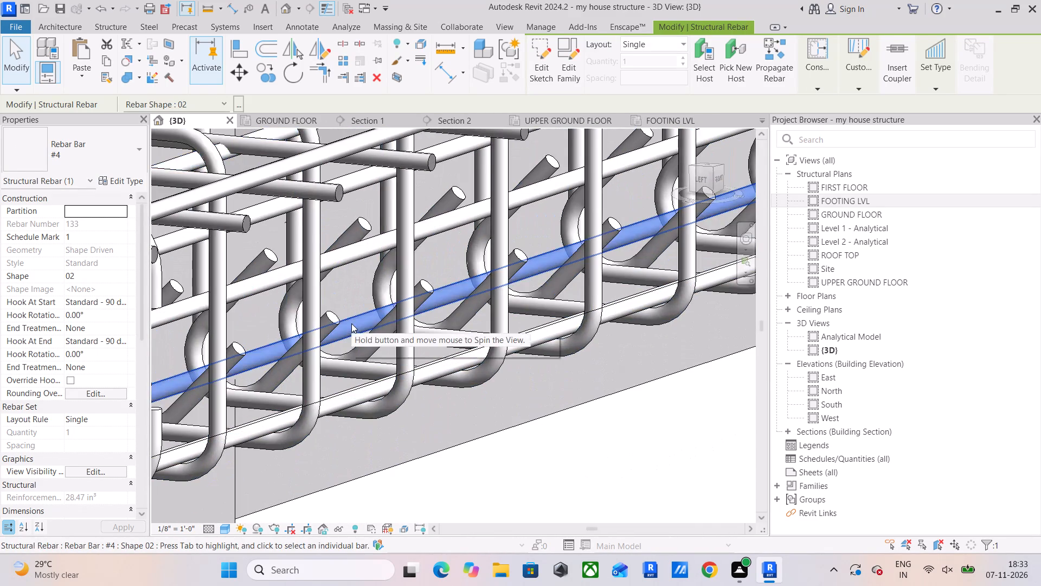
pyautogui.scroll(-3, 351, 323)
pyautogui.click(351, 375)
pyautogui.scroll(-4, 351, 375)
pyautogui.moveTo(351, 375); pyautogui.dragTo(356, 324, button='middle')
pyautogui.scroll(4, 423, 253)
pyautogui.click(423, 250)
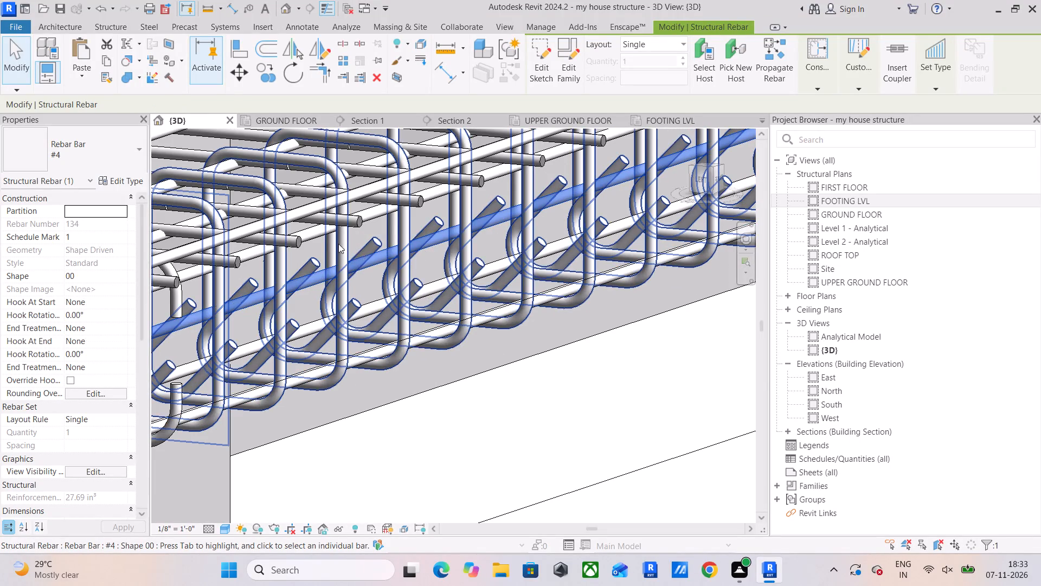
pyautogui.click(310, 235)
pyautogui.scroll(-2, 539, 444)
pyautogui.click(535, 428)
pyautogui.scroll(-8, 533, 424)
pyautogui.moveTo(532, 418); pyautogui.dragTo(498, 428, button='middle')
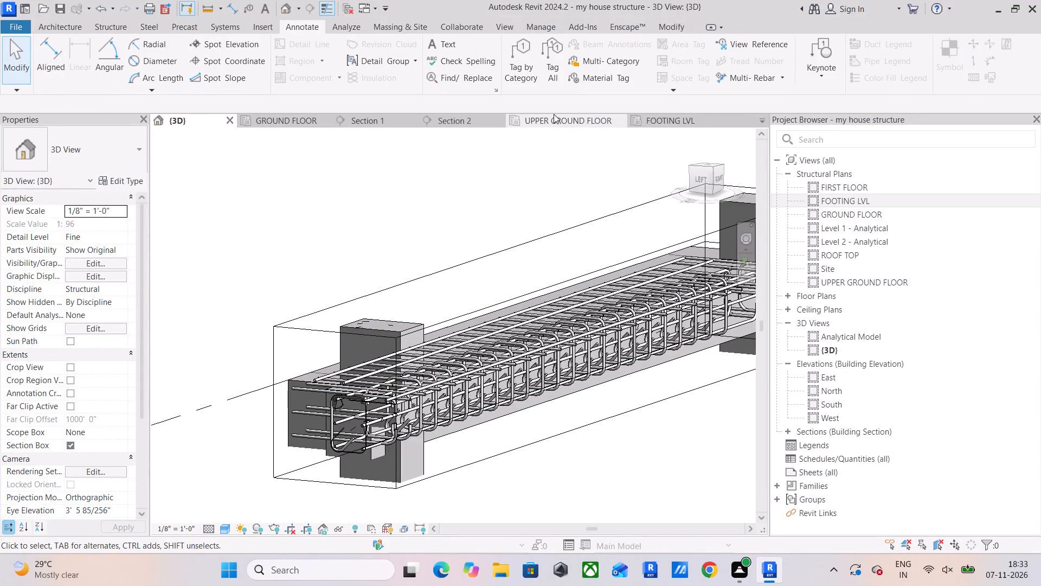
# In the UPPER GROUND FLOOR plan, extend the grid line 5 beam's #4 stirrup set westward toward the west column.
pyautogui.click(570, 118)
pyautogui.scroll(-5, 558, 294)
pyautogui.moveTo(554, 296); pyautogui.dragTo(490, 278, button='middle')
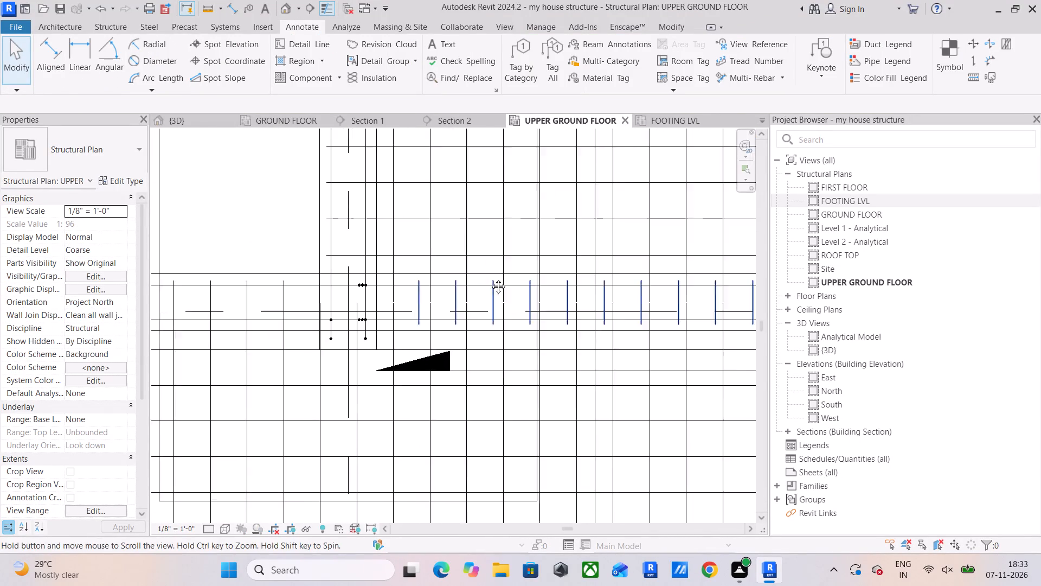
pyautogui.moveTo(490, 278); pyautogui.dragTo(488, 278, button='middle')
pyautogui.scroll(3, 379, 293)
pyautogui.click(378, 286)
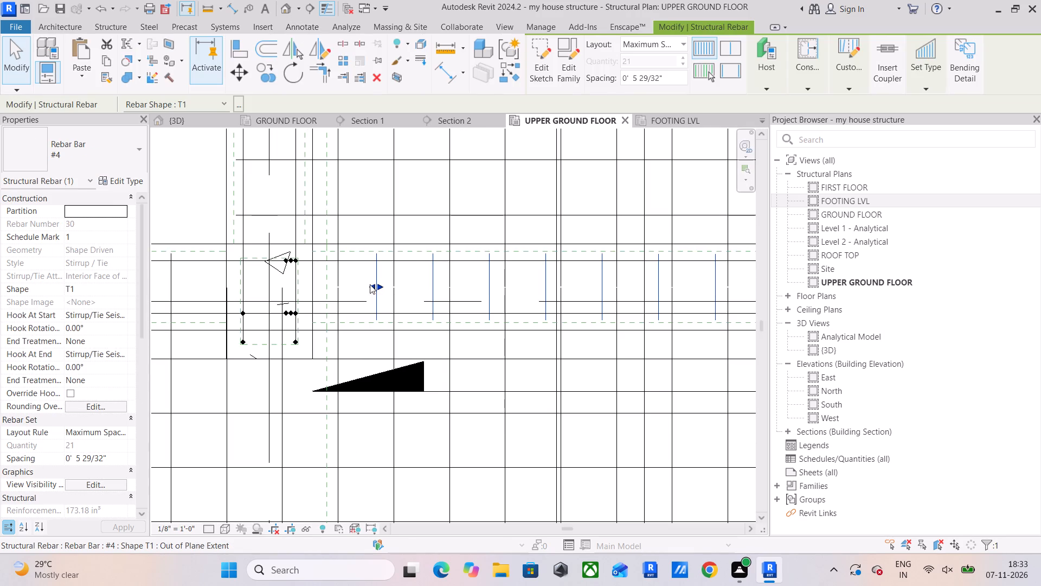
pyautogui.moveTo(370, 284); pyautogui.dragTo(358, 284)
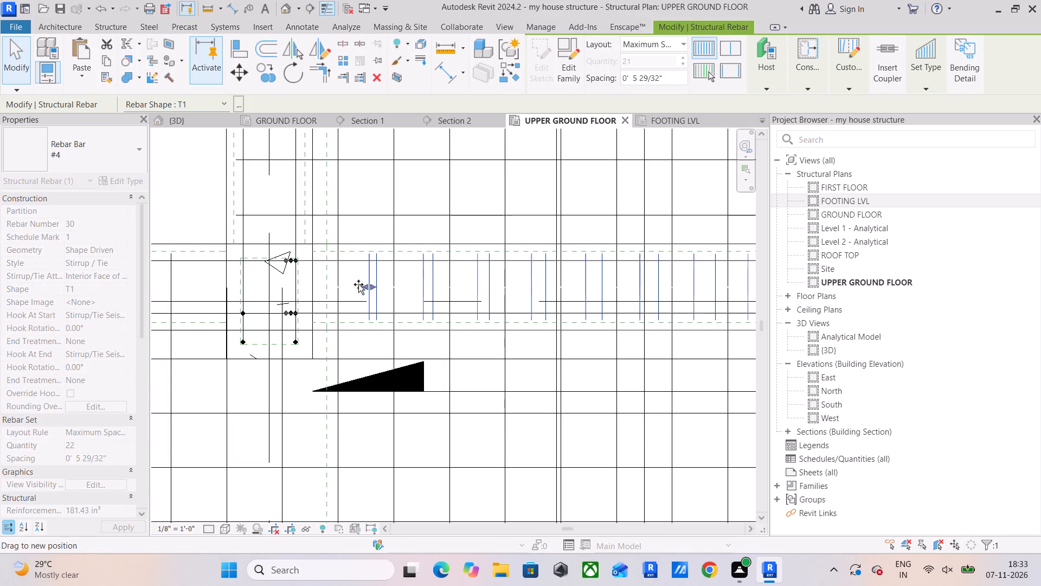
pyautogui.moveTo(358, 284); pyautogui.dragTo(337, 286)
# Extend the same #4 stirrup set eastward toward the column at the beam's east end.
pyautogui.scroll(-3, 415, 301)
pyautogui.moveTo(285, 307); pyautogui.dragTo(223, 307, button='middle')
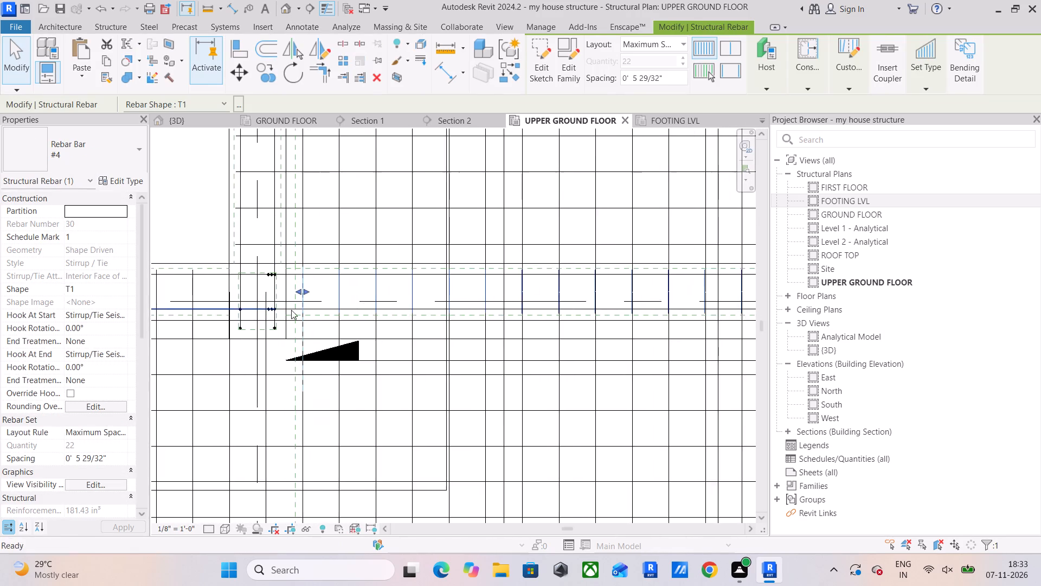
pyautogui.scroll(-3, 507, 308)
pyautogui.moveTo(522, 319); pyautogui.dragTo(256, 331, button='middle')
pyautogui.scroll(8, 679, 312)
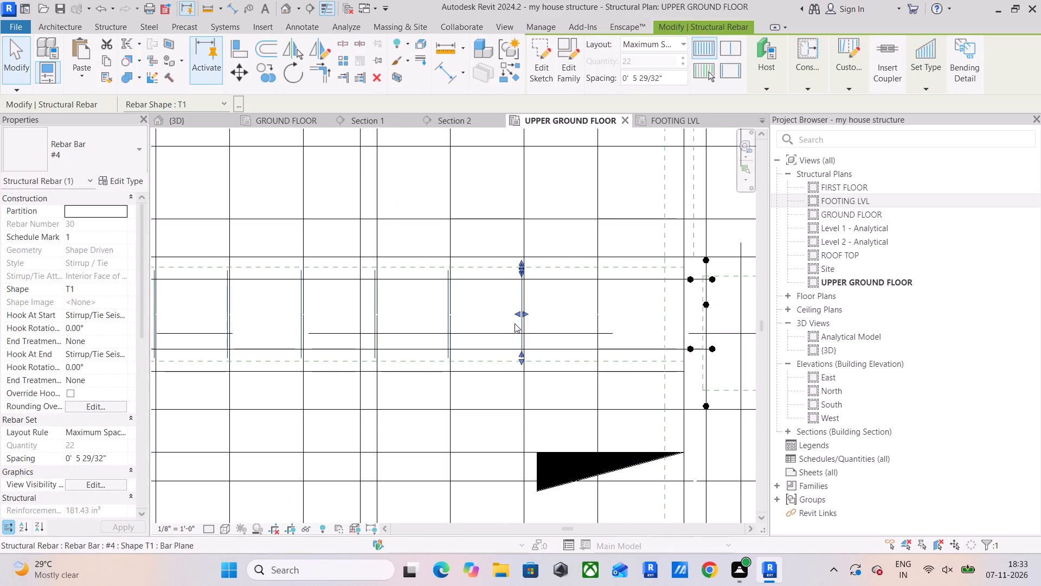
pyautogui.moveTo(528, 315); pyautogui.dragTo(595, 319)
pyautogui.click(641, 313)
# Review the grid line 5 beam's east end and the surrounding slab reinforcement in the UPPER GROUND FLOOR plan.
pyautogui.scroll(-8, 618, 319)
pyautogui.moveTo(620, 327); pyautogui.dragTo(646, 320, button='middle')
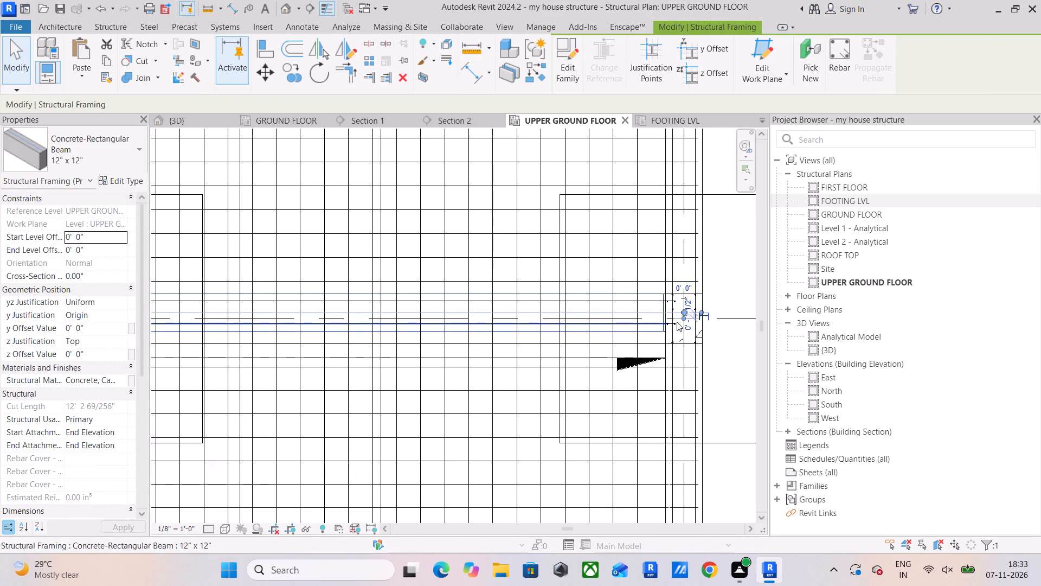
pyautogui.scroll(5, 684, 314)
pyautogui.moveTo(679, 328); pyautogui.dragTo(677, 276, button='middle')
pyautogui.scroll(-11, 621, 329)
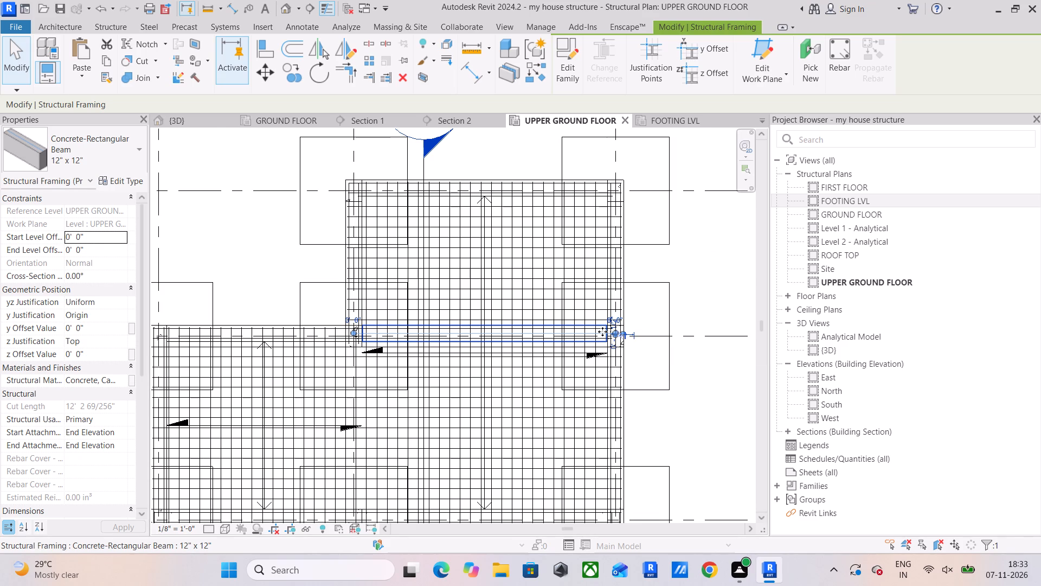
pyautogui.scroll(4, 432, 171)
pyautogui.scroll(5, 213, 218)
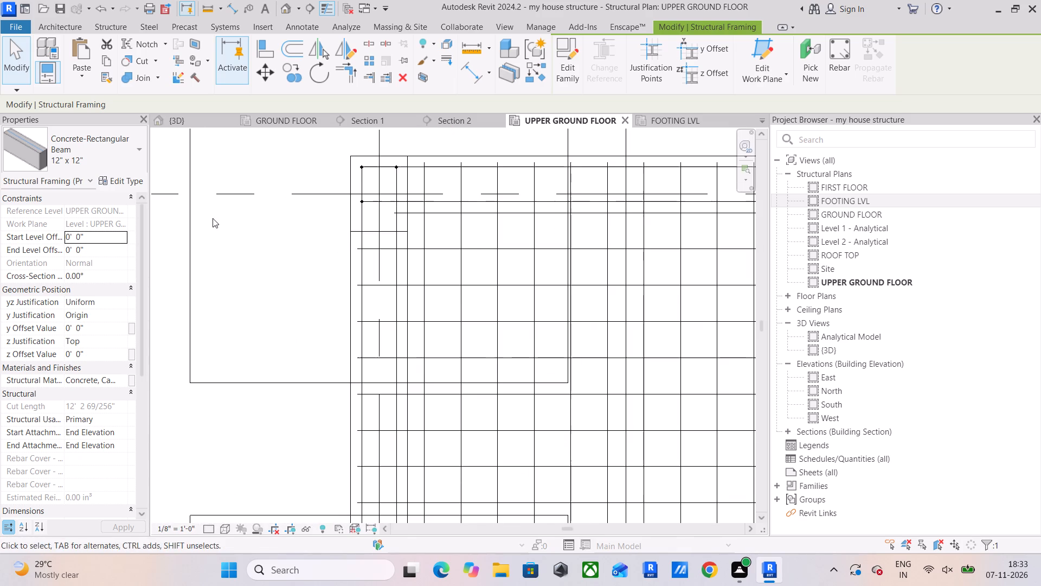
pyautogui.scroll(-9, 376, 235)
pyautogui.moveTo(400, 284); pyautogui.dragTo(429, 207, button='middle')
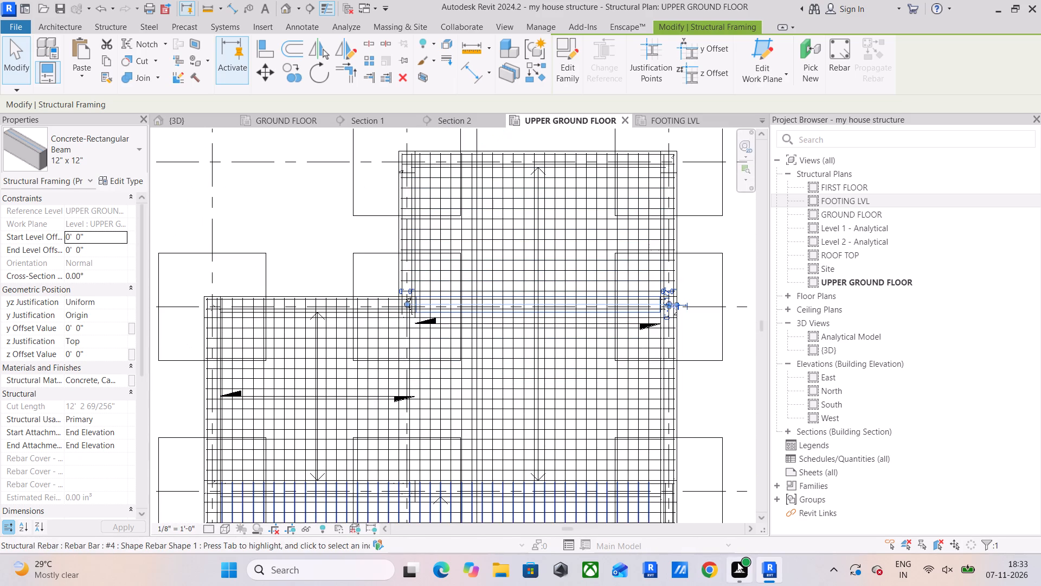